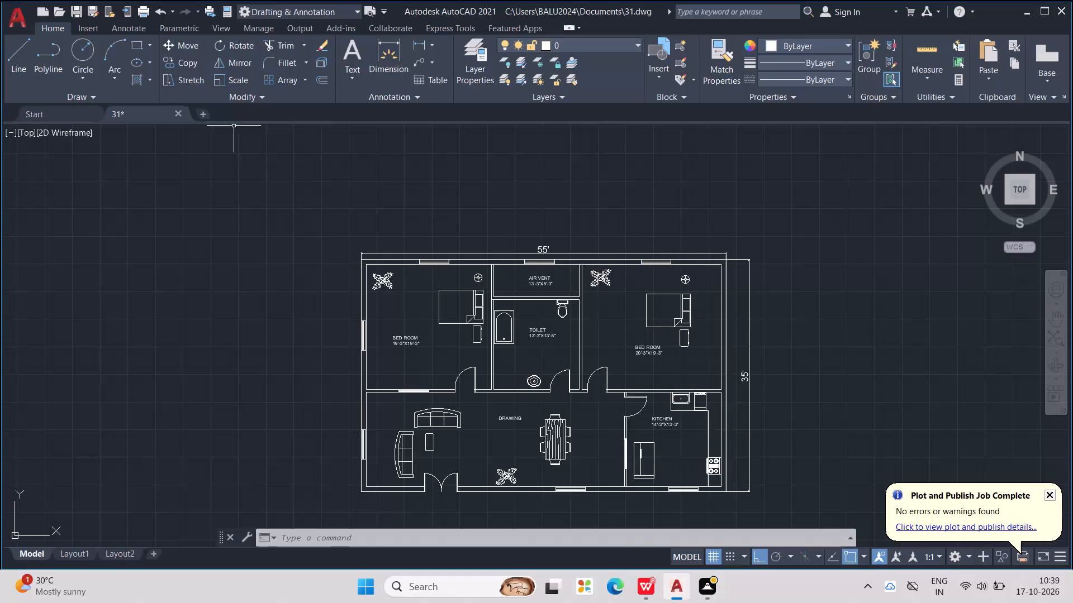
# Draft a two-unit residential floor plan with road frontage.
# Start a new blank drawing.
pyautogui.click(200, 114)
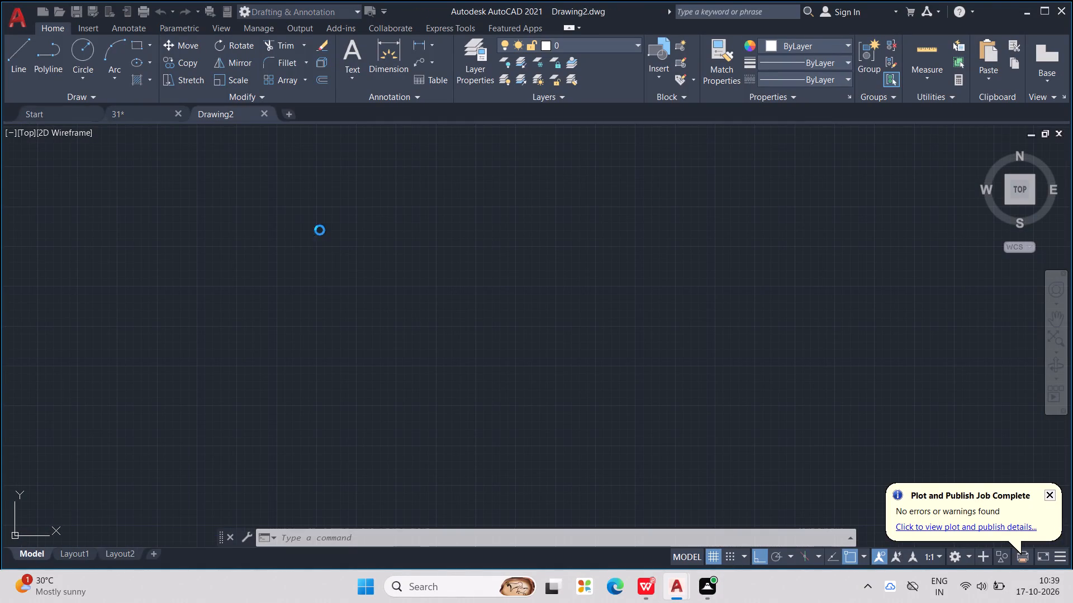
pyautogui.press('Escape')
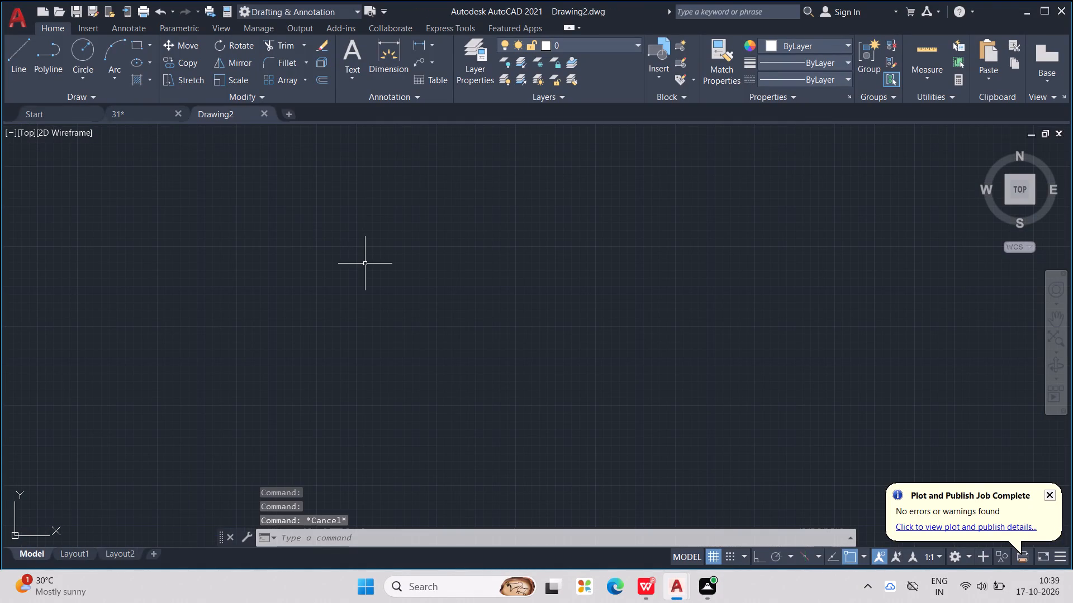
pyautogui.press('Escape')
pyautogui.press('Escape')
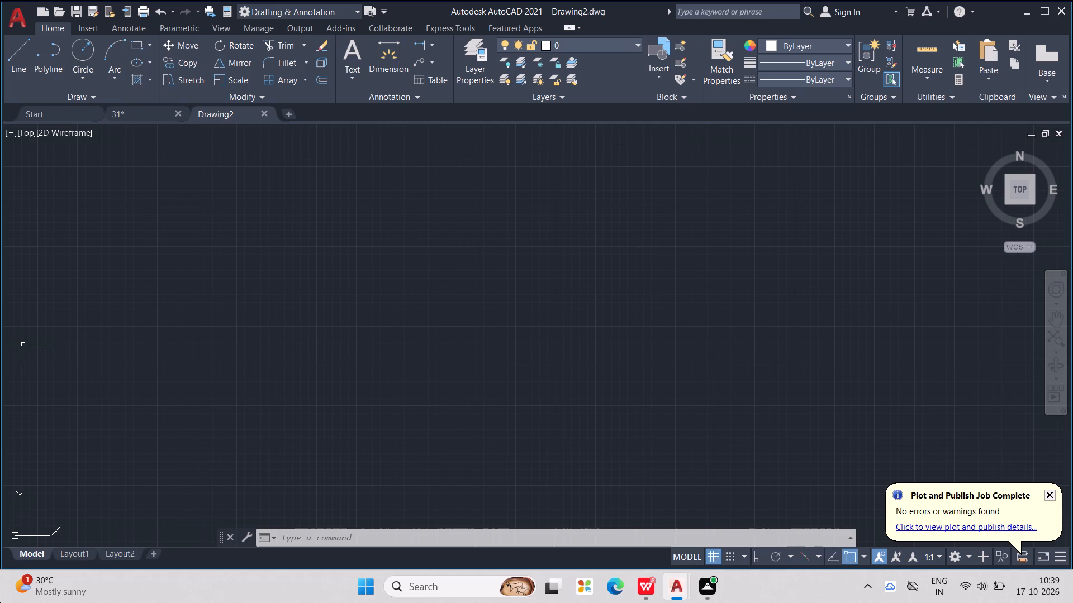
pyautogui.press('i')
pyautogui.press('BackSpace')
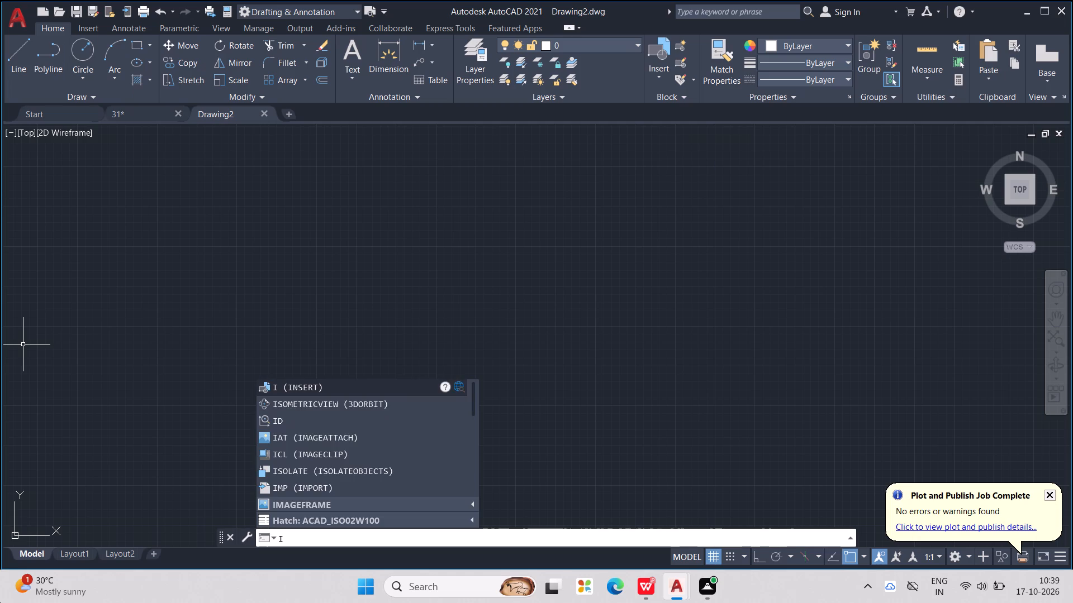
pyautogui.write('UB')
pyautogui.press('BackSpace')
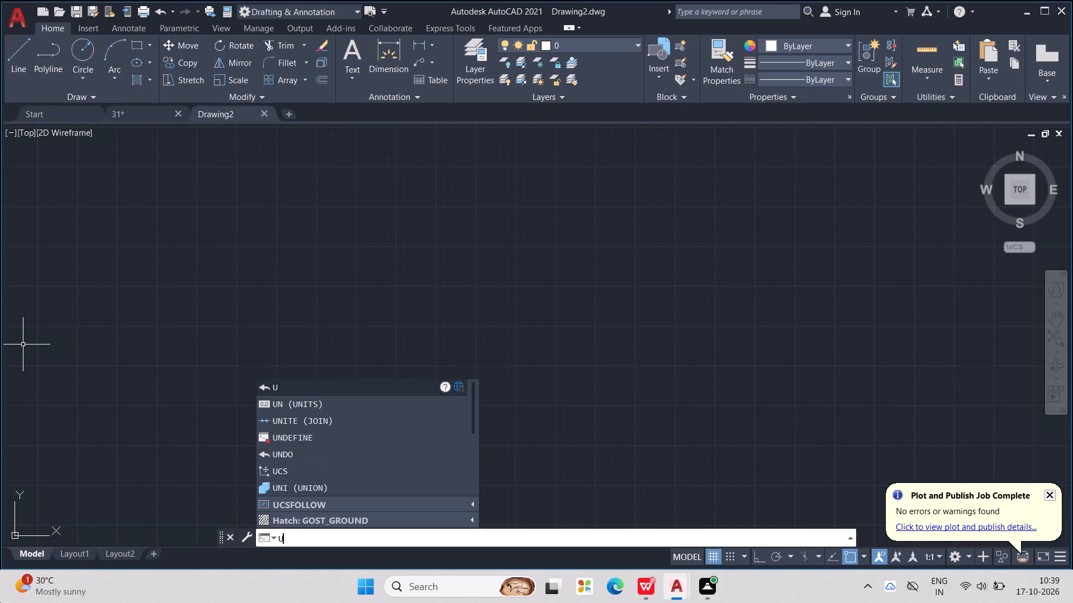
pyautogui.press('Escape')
# Configure the drawing units to Engineering length with 0'-0.0" precision and Inches as the insertion scale.
pyautogui.press('`')
pyautogui.write('UN')
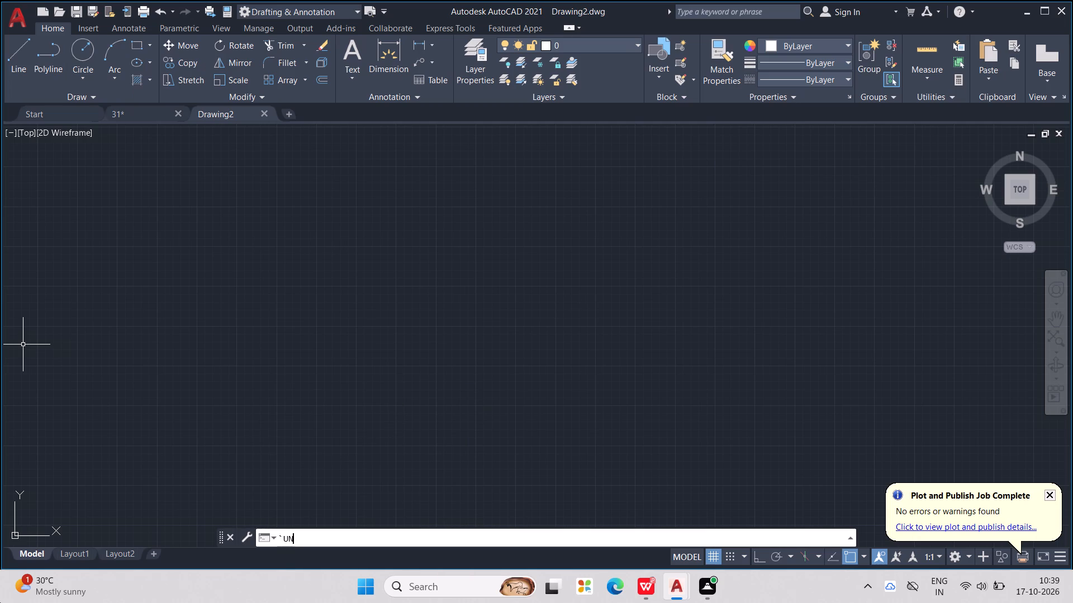
pyautogui.press('Return')
pyautogui.scroll(-1, 8, 602)
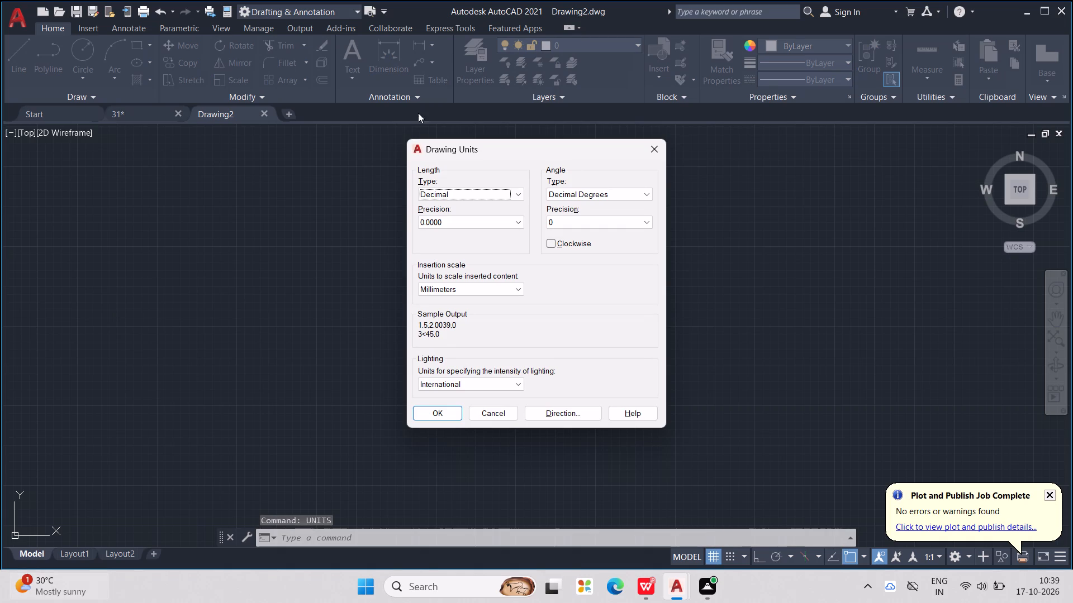
pyautogui.click(509, 197)
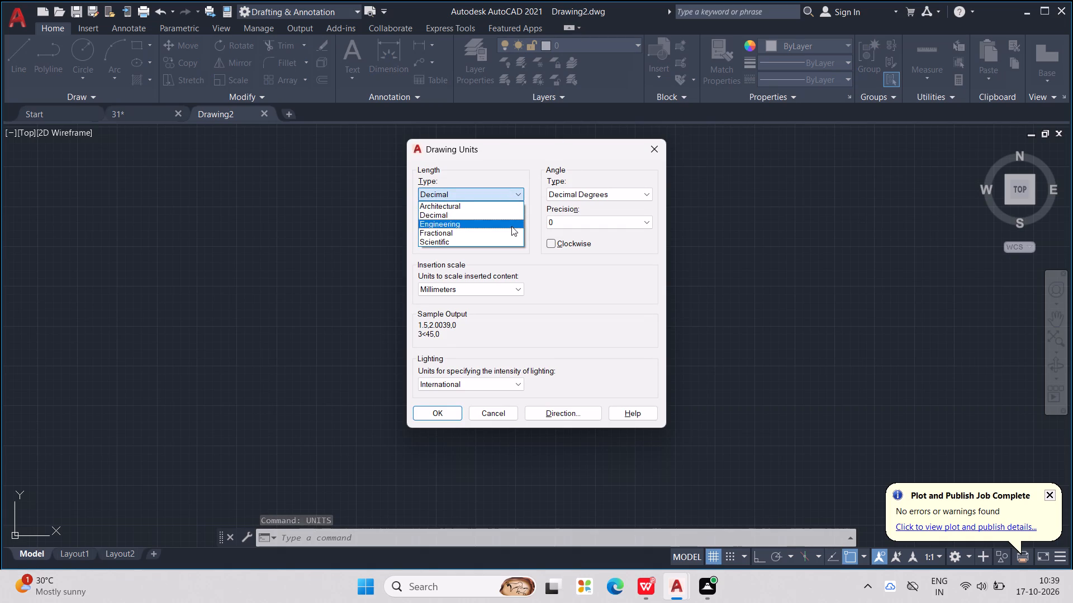
pyautogui.click(511, 227)
pyautogui.click(508, 221)
pyautogui.click(487, 242)
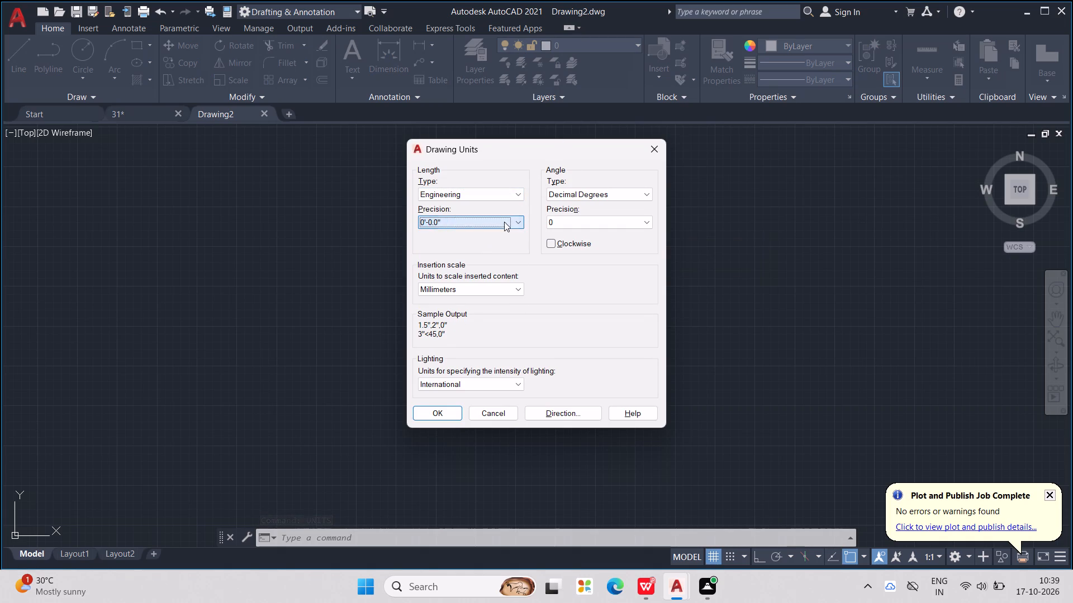
pyautogui.click(510, 294)
pyautogui.click(496, 309)
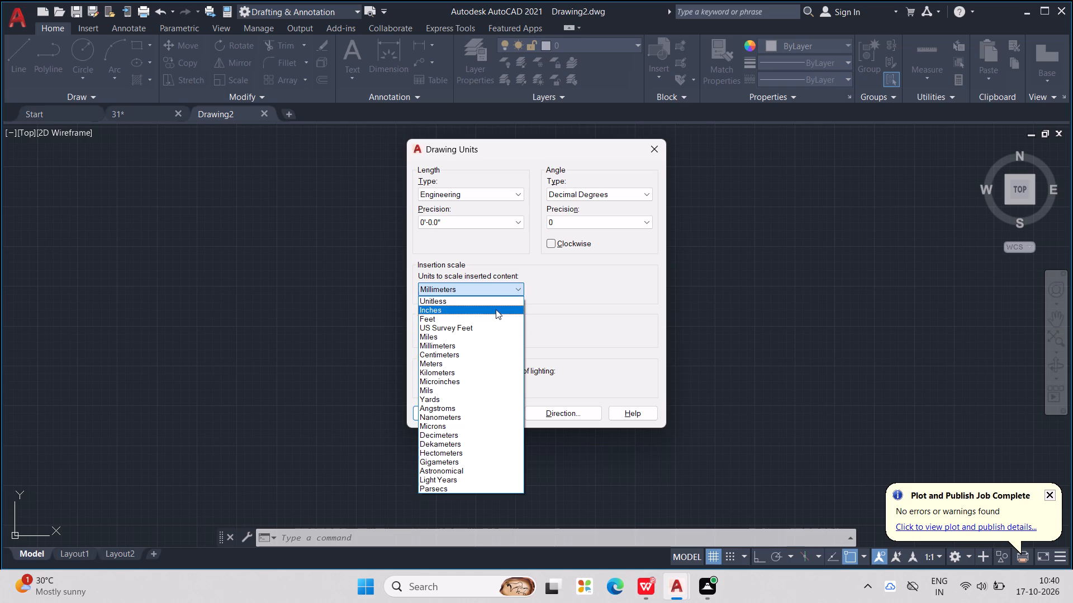
pyautogui.click(447, 413)
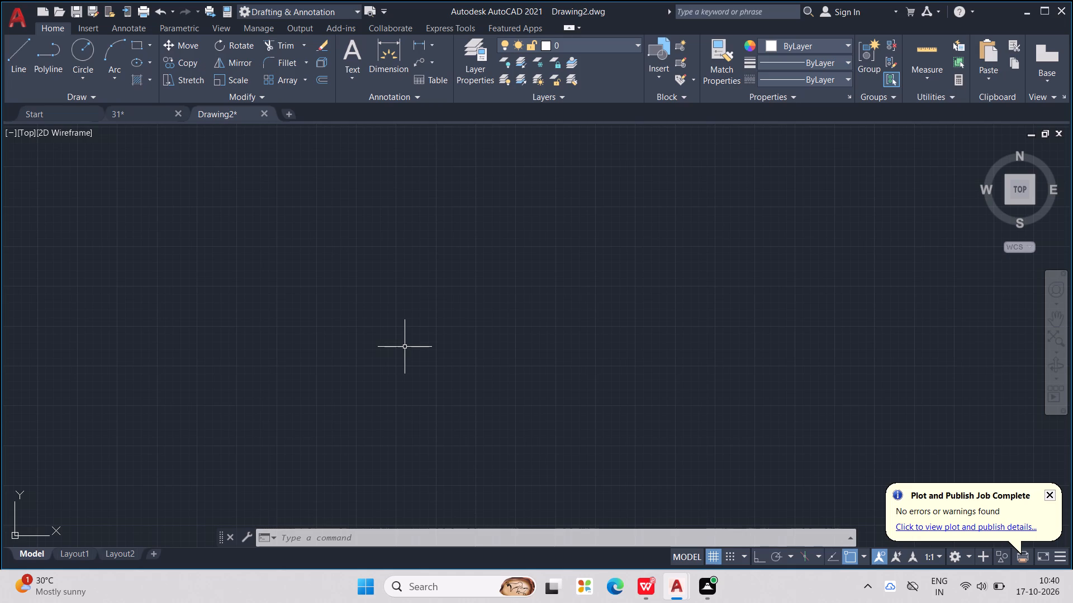
# Modify the ISO-25 dimension style's primary units to Engineering format with 0'-0.0" precision.
pyautogui.press('d')
pyautogui.press('Return')
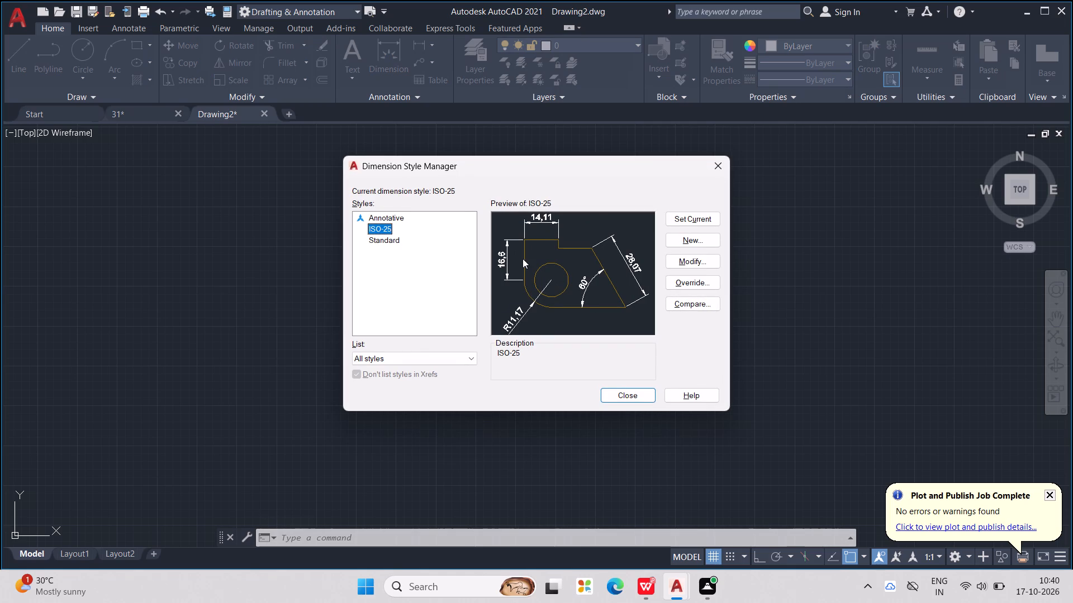
pyautogui.click(700, 264)
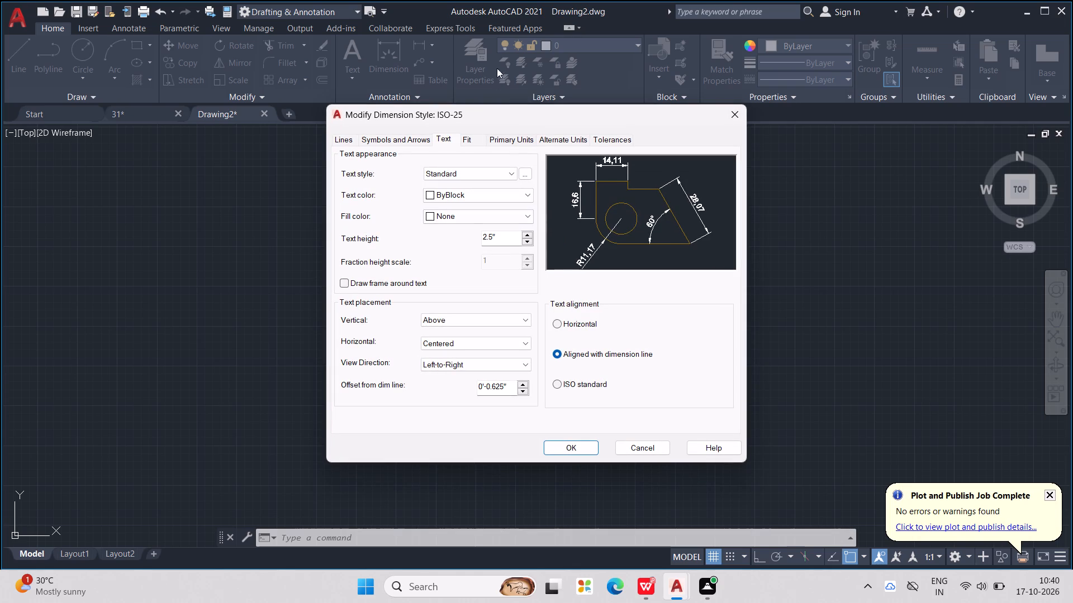
pyautogui.click(520, 138)
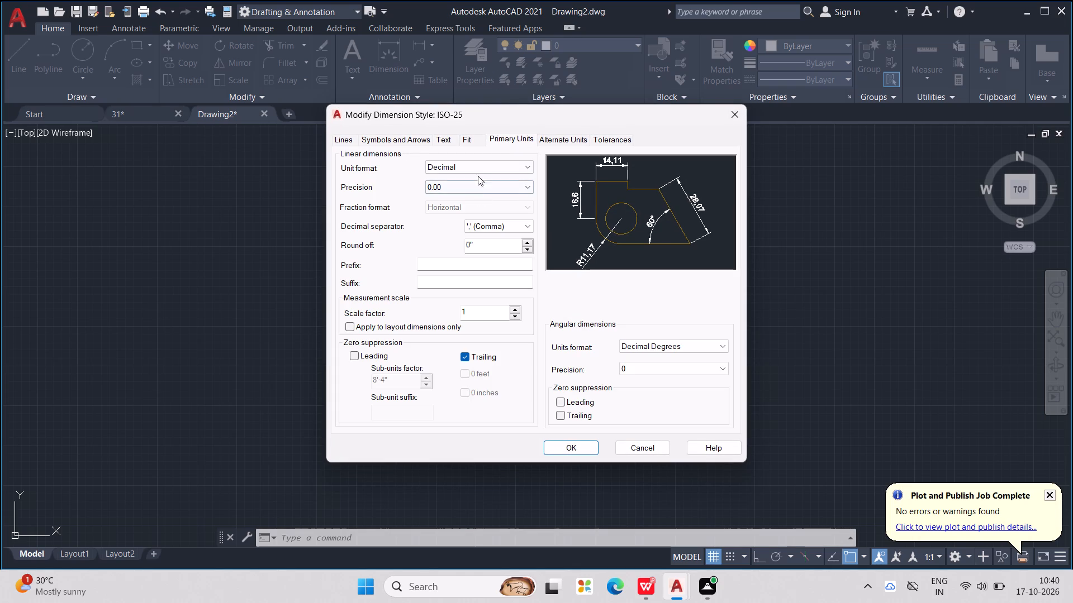
pyautogui.click(478, 166)
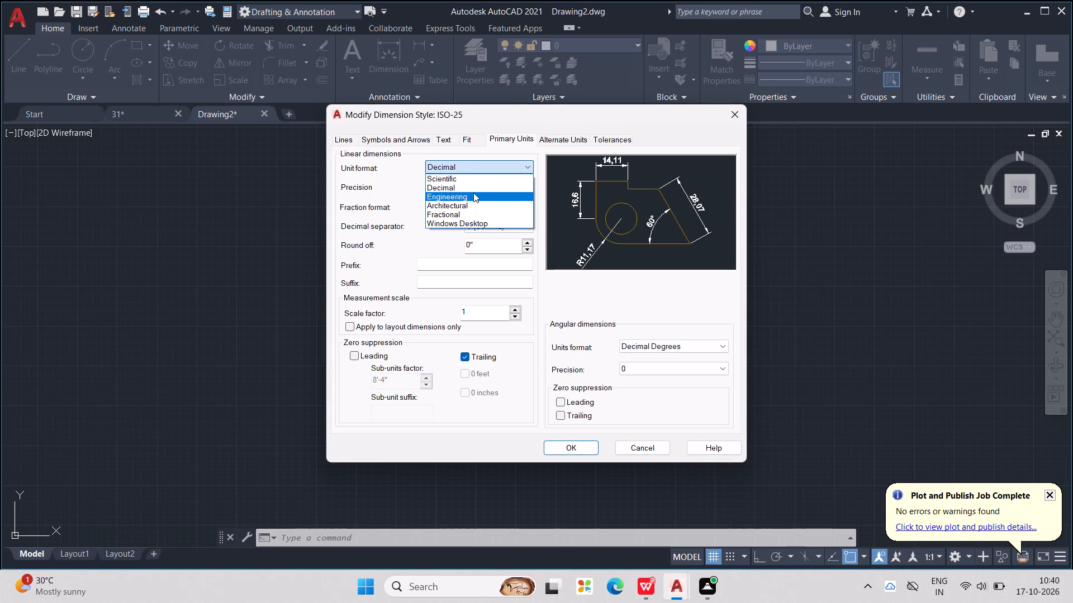
pyautogui.click(473, 197)
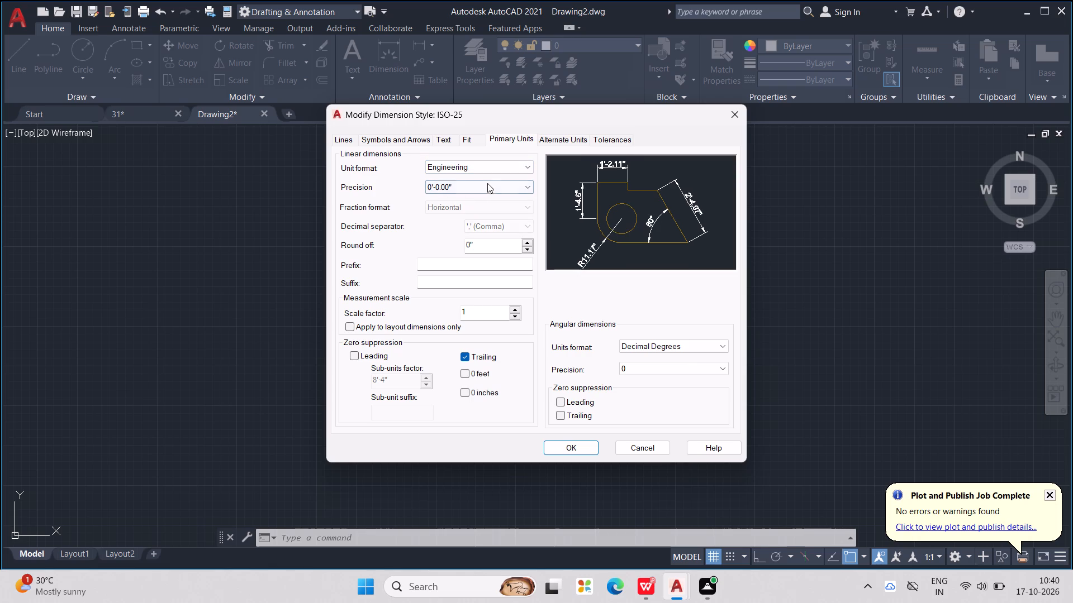
pyautogui.click(495, 183)
pyautogui.click(486, 207)
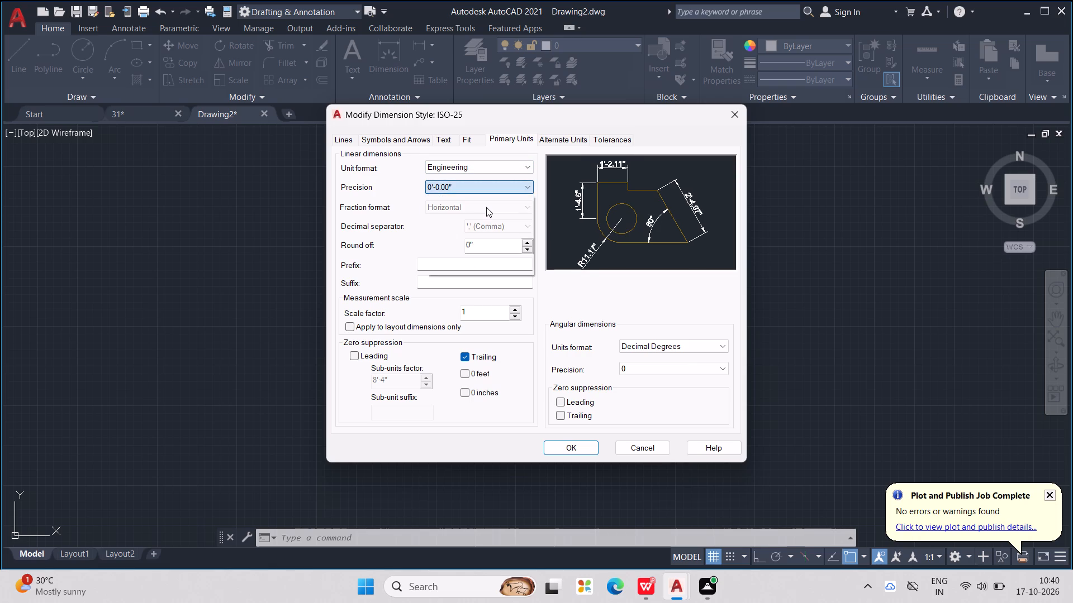
# Set the ISO-25 dimension text height to 12" and step it down to 11.5".
pyautogui.click(443, 143)
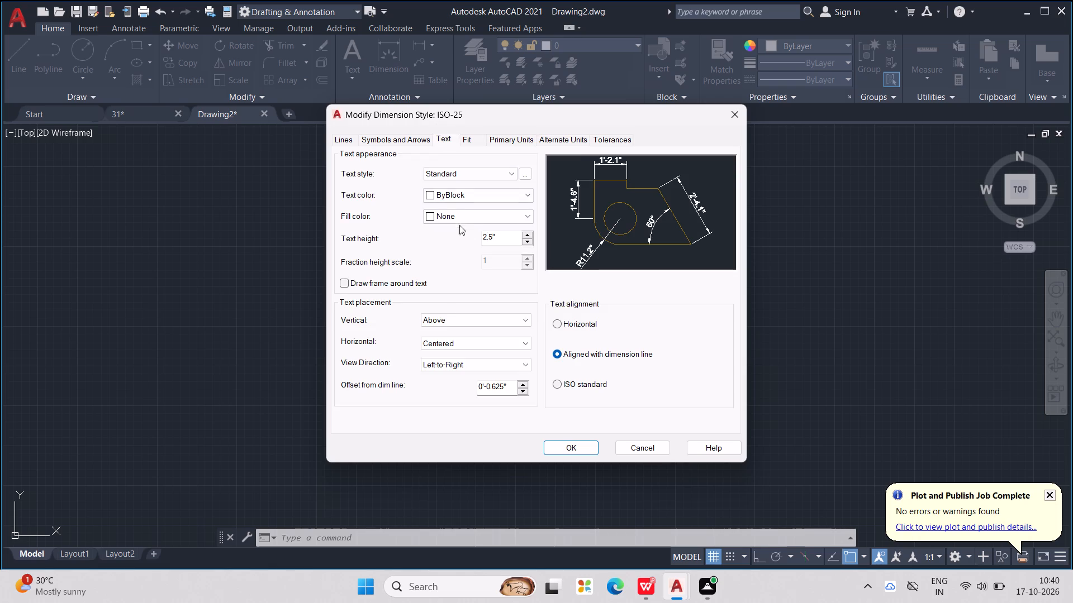
pyautogui.click(503, 234)
pyautogui.press('BackSpace')
pyautogui.press('BackSpace')
pyautogui.press('BackSpace')
pyautogui.press('BackSpace')
pyautogui.press('BackSpace')
pyautogui.press('BackSpace')
pyautogui.press('BackSpace')
pyautogui.press('BackSpace')
pyautogui.press('BackSpace')
pyautogui.press('BackSpace')
pyautogui.press('BackSpace')
pyautogui.write('12')
pyautogui.hotkey('shift', '"')
pyautogui.press('Return')
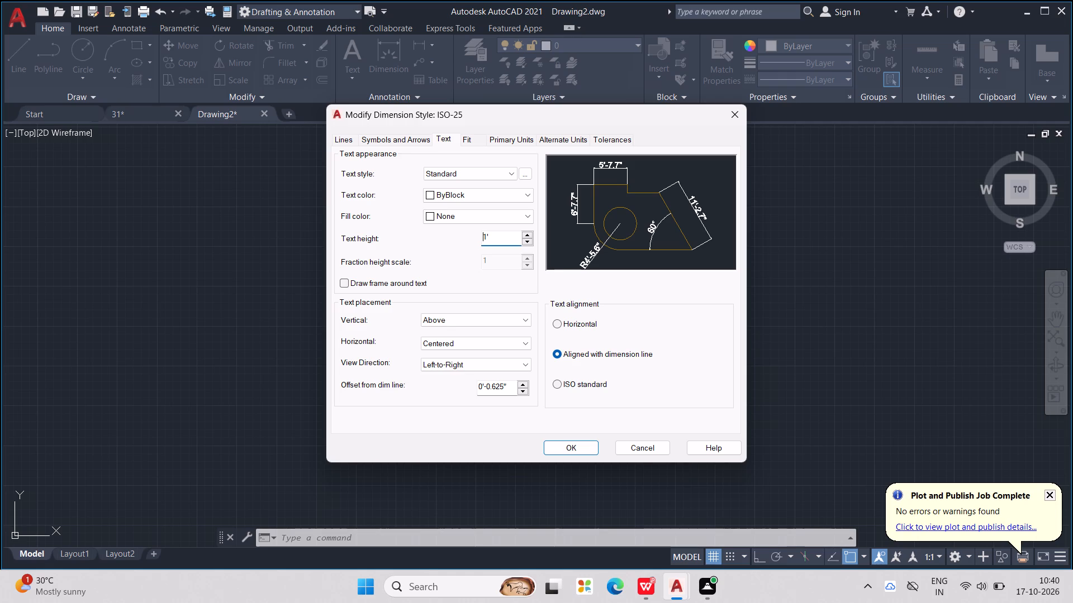
pyautogui.press('Return')
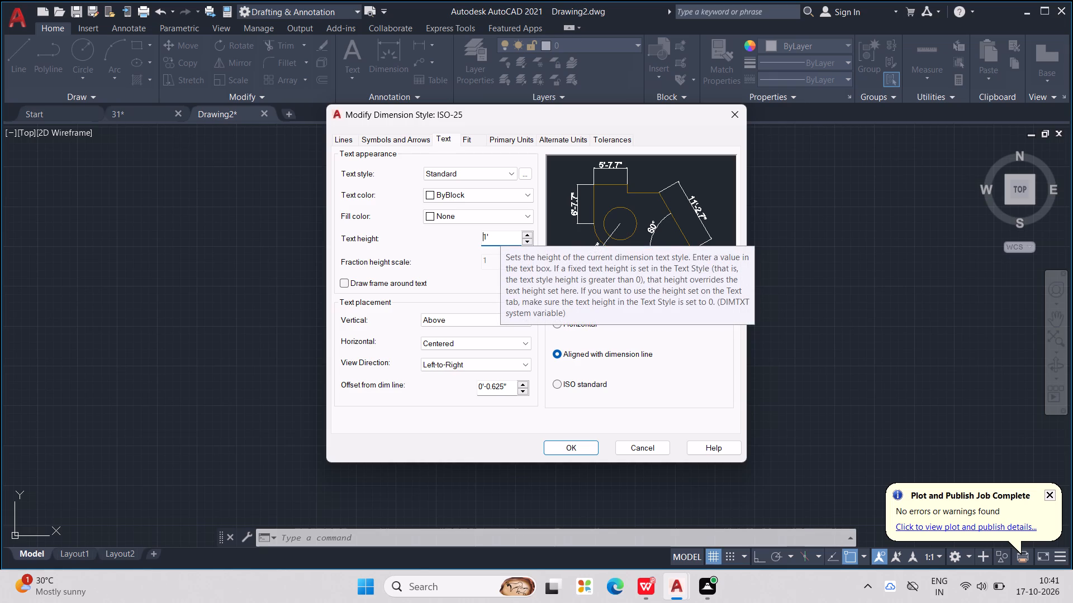
pyautogui.scroll(-1, 509, 241)
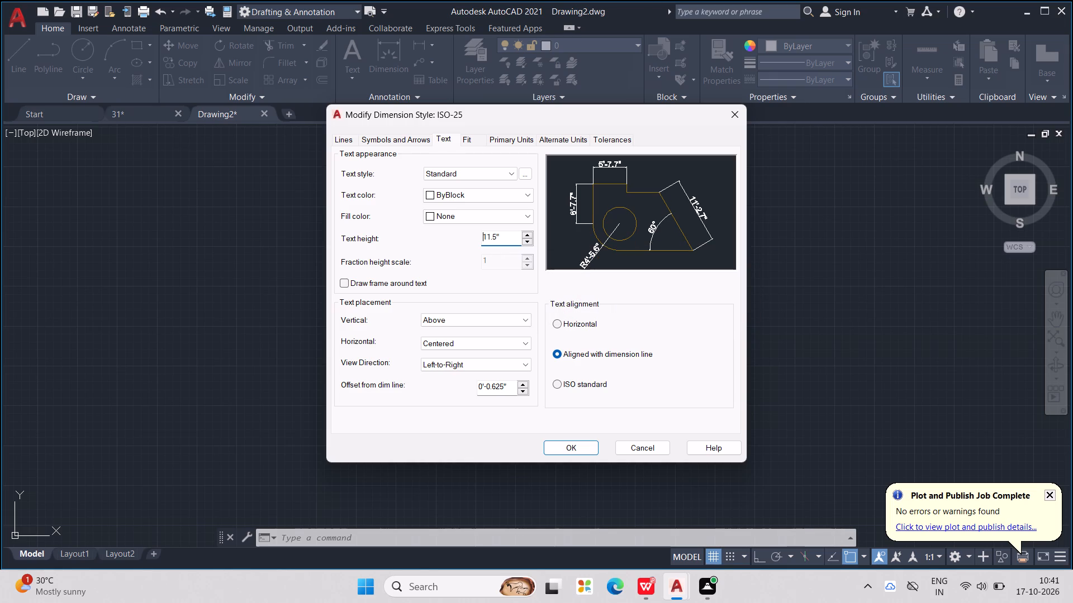
pyautogui.scroll(-1, 1072, 0)
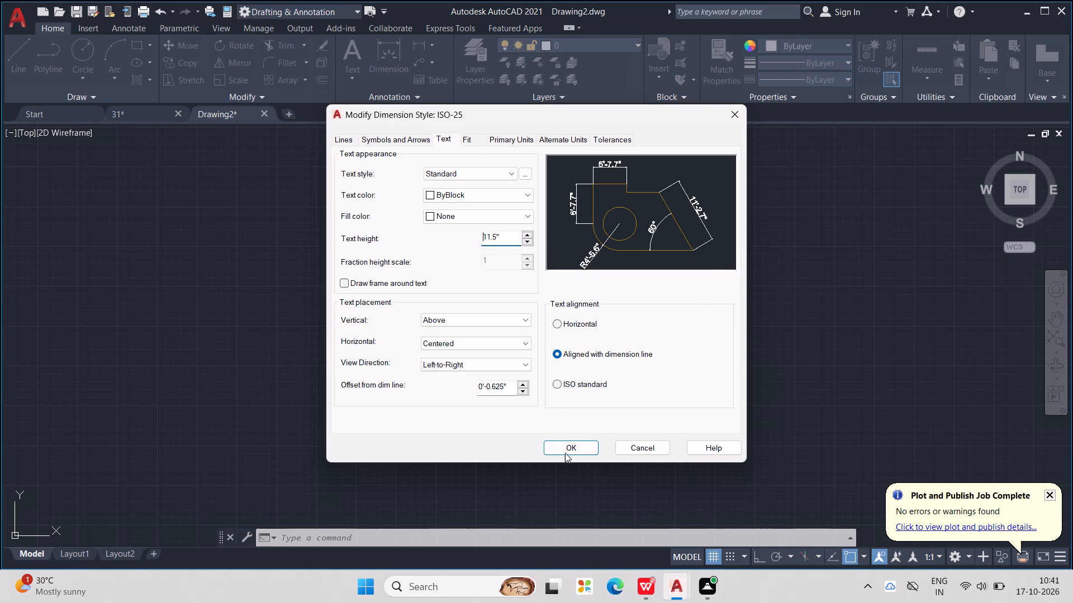
# Save the dimension style changes and make ISO-25 the current style.
pyautogui.click(567, 449)
pyautogui.click(690, 221)
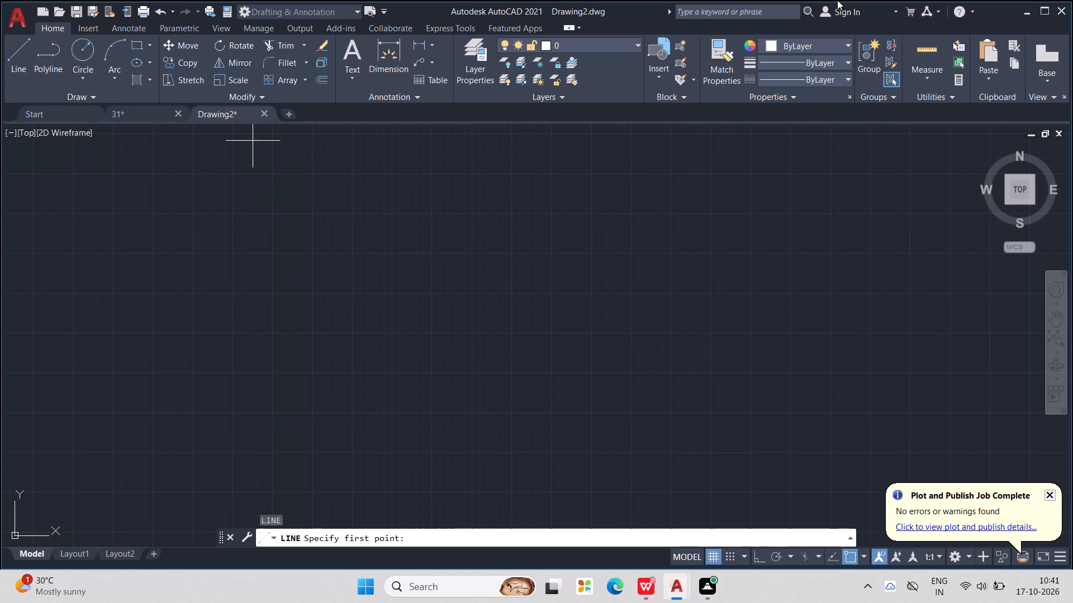
# Draw a closed rectangular outline with the Line command in Ortho mode, 44'4" wide and 57'7" high.
pyautogui.click(454, 218)
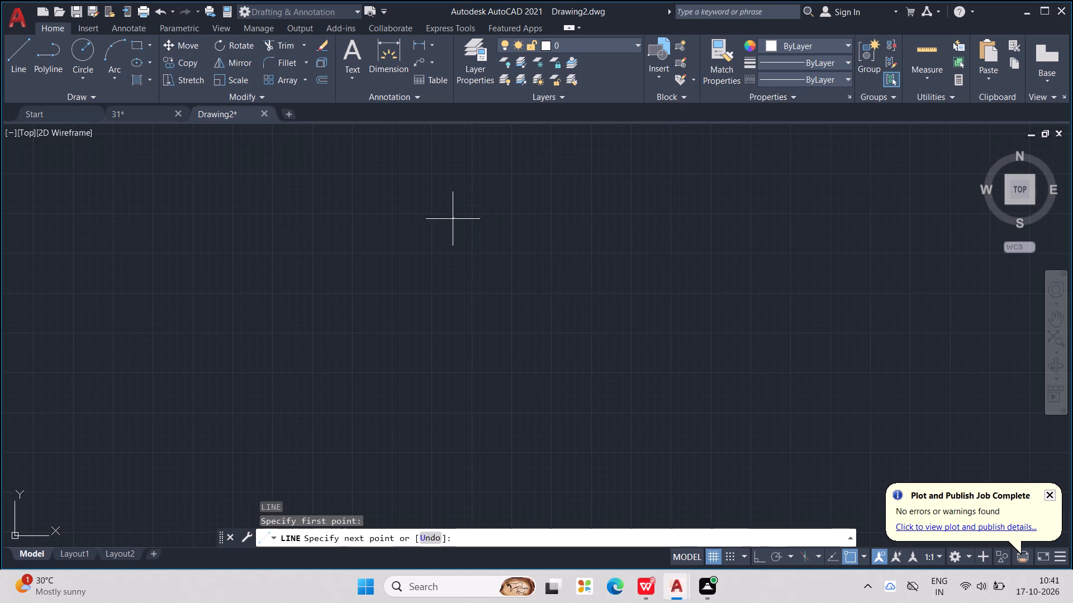
pyautogui.press('F8')
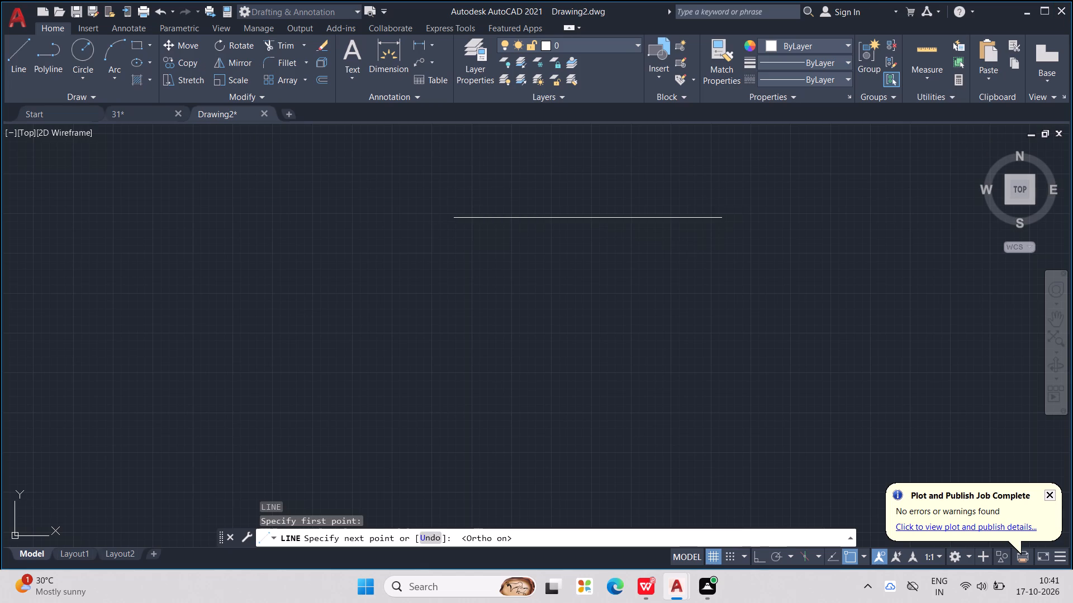
pyautogui.write("44'")
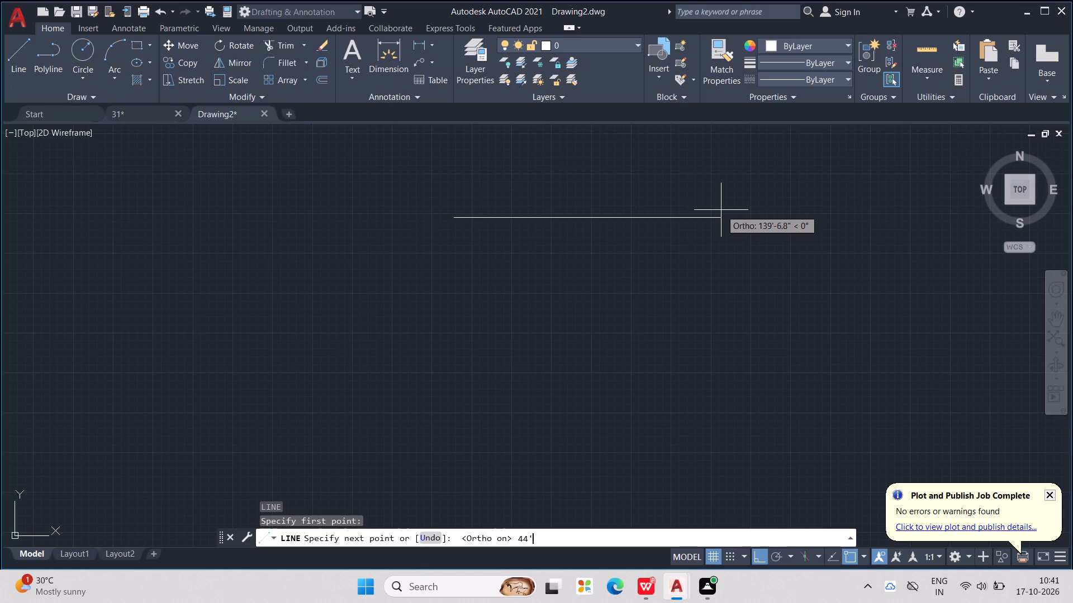
pyautogui.press('4')
pyautogui.hotkey('shift', '"')
pyautogui.press('Return')
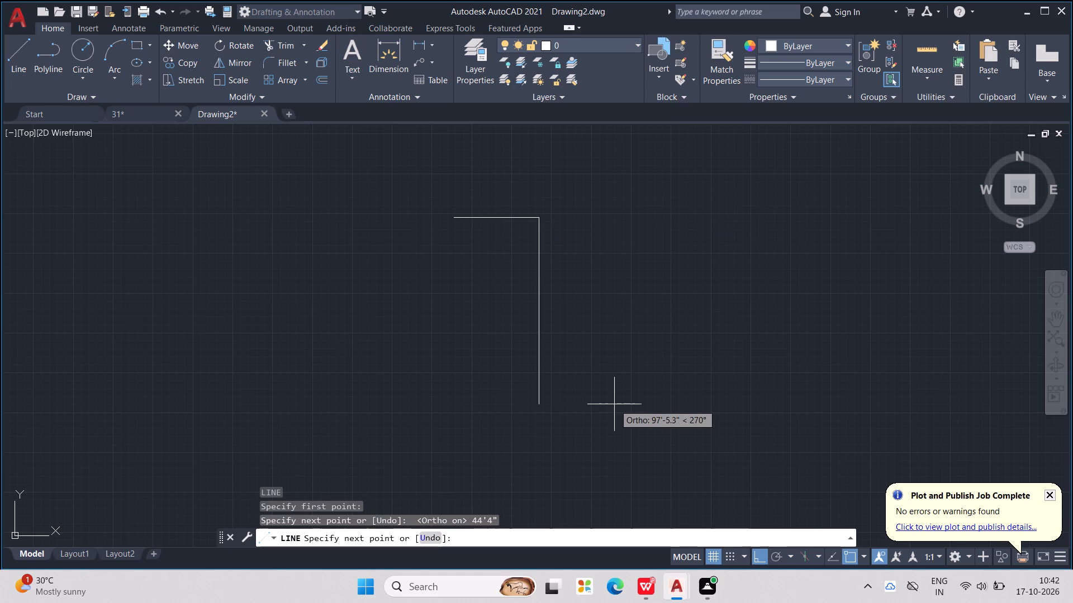
pyautogui.write("57'7")
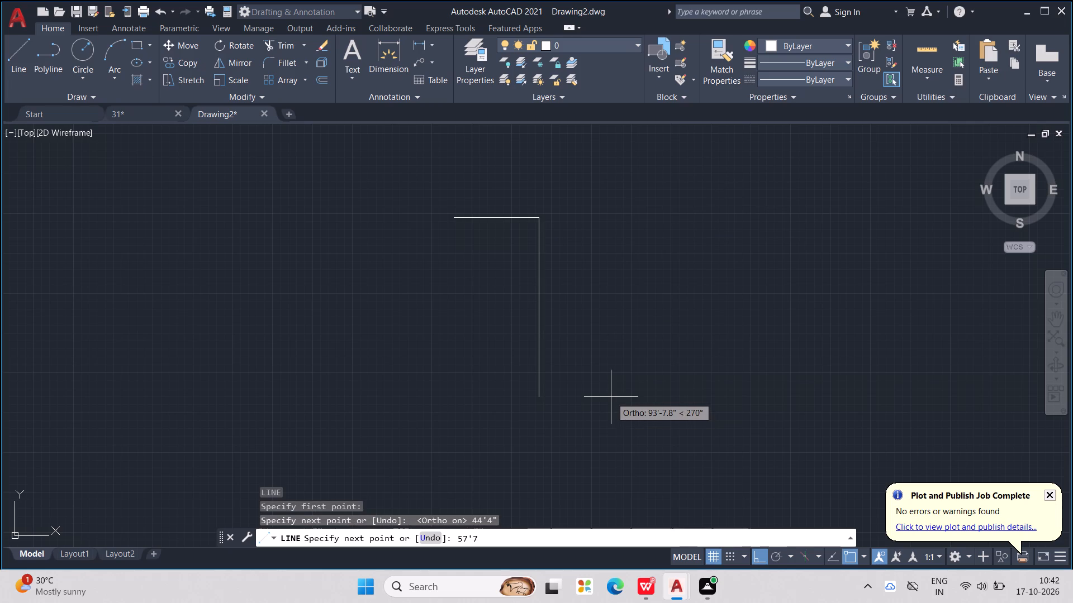
pyautogui.hotkey('shift', '"')
pyautogui.press('Return')
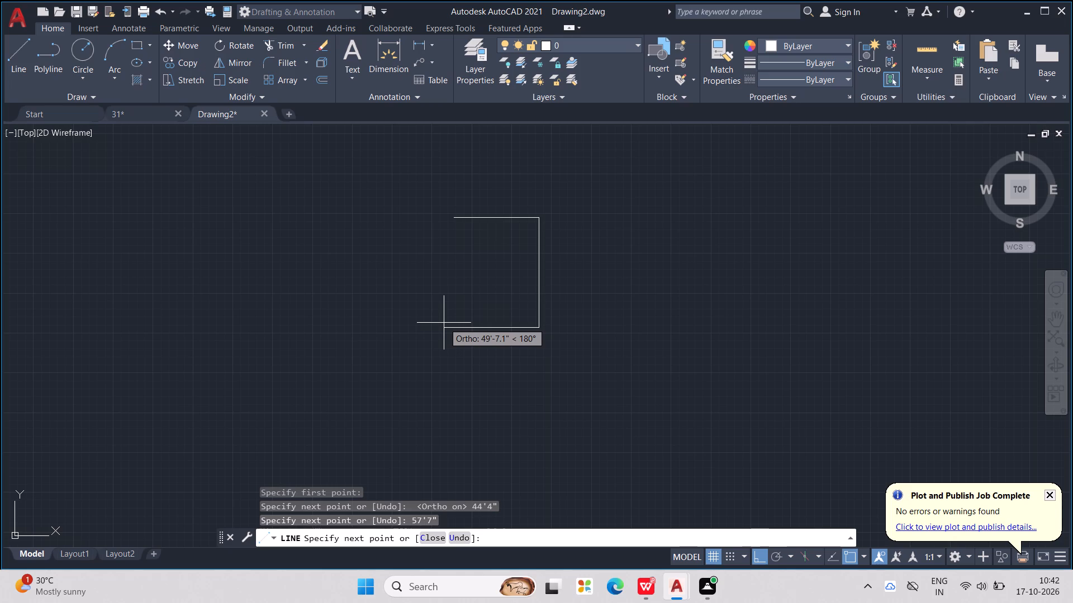
pyautogui.write('44\'4"')
pyautogui.press('Return')
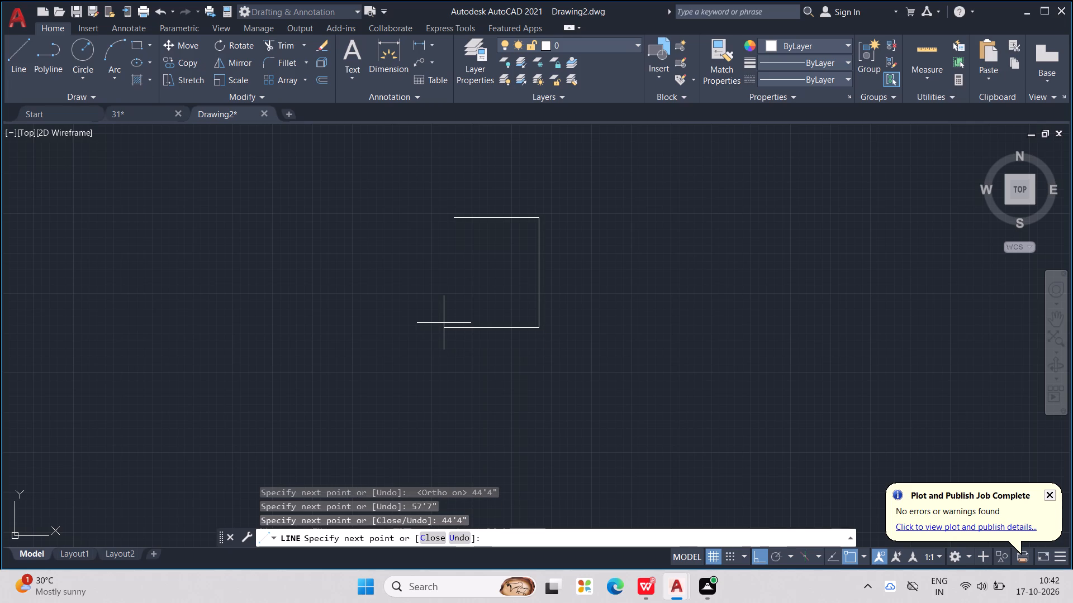
pyautogui.scroll(1, 455, 219)
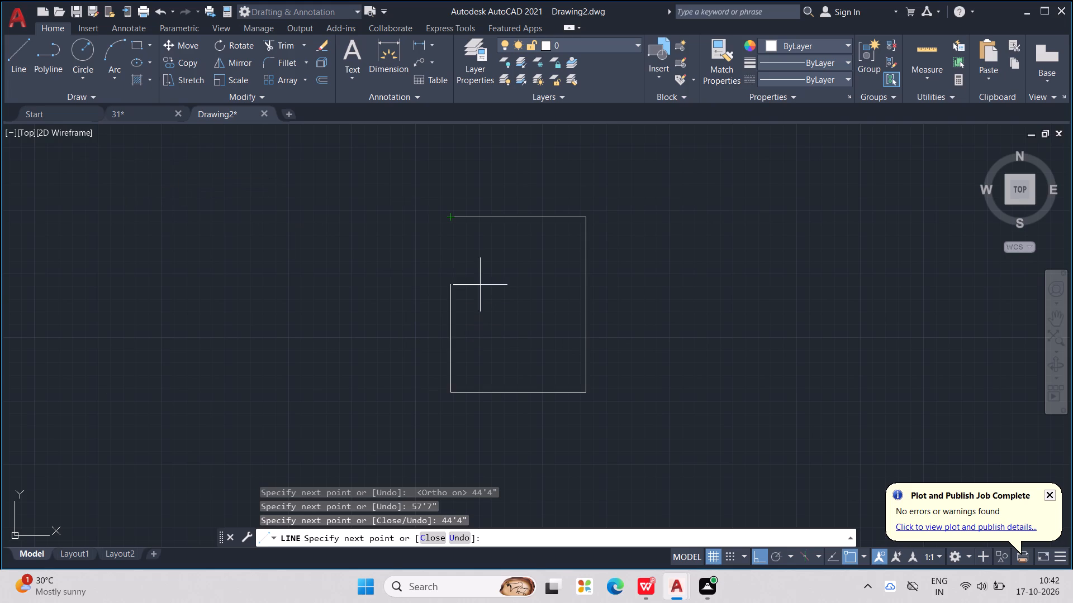
pyautogui.click(448, 217)
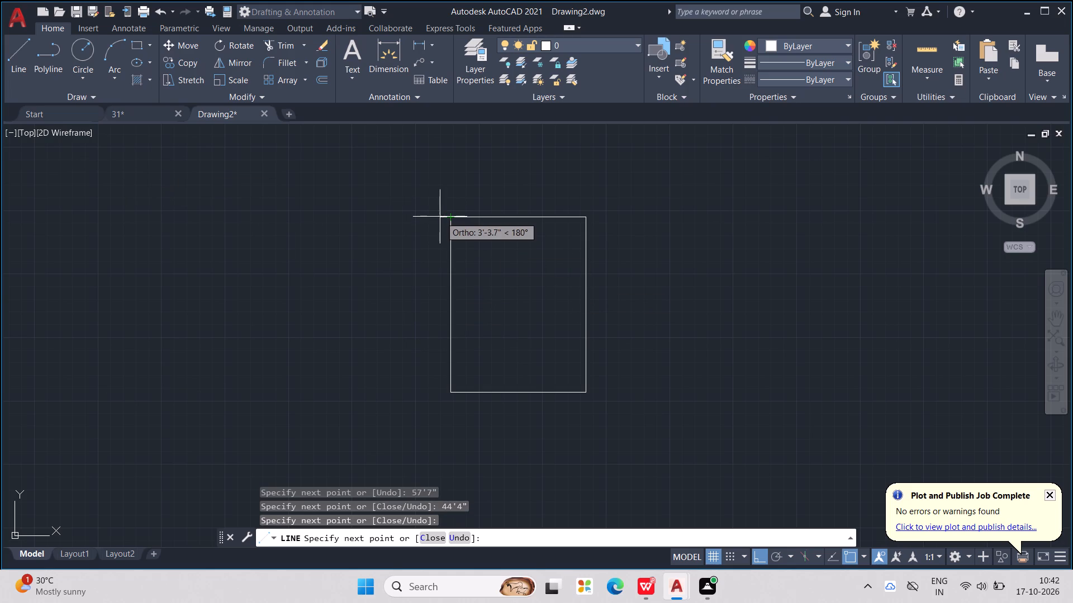
# Offset all four lines of the rectangular outline 9" inward to form the outer wall thickness.
pyautogui.press('Escape')
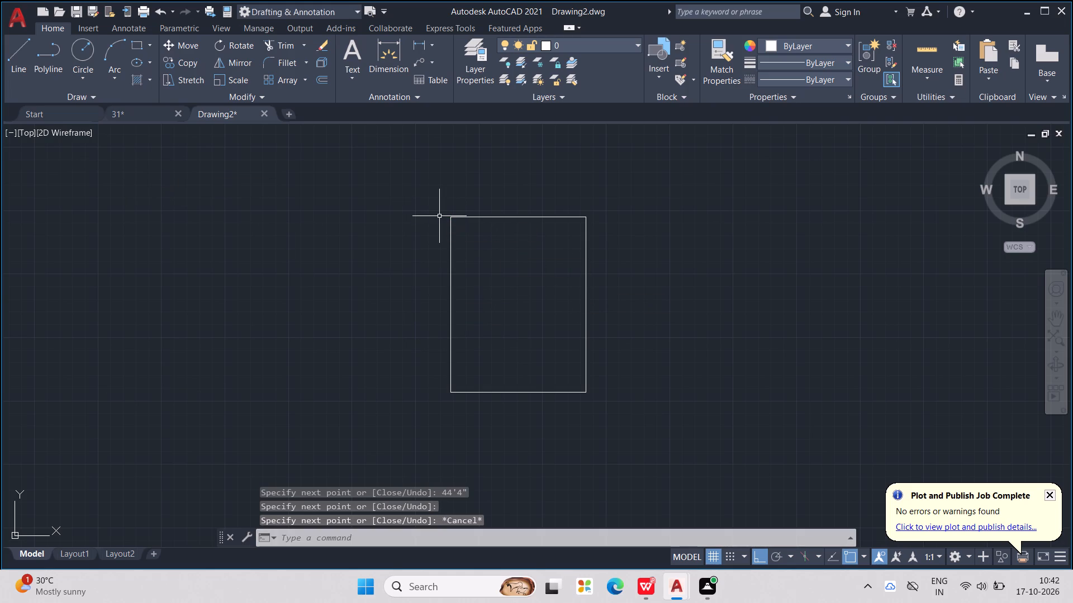
pyautogui.write('OFF')
pyautogui.press('Return')
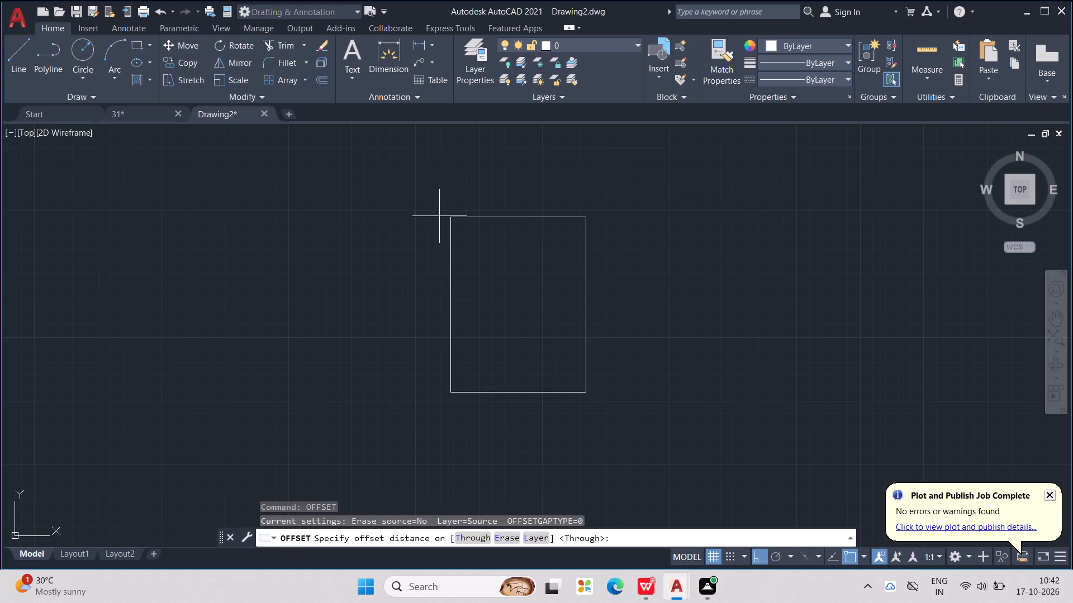
pyautogui.write('9"')
pyautogui.press('Return')
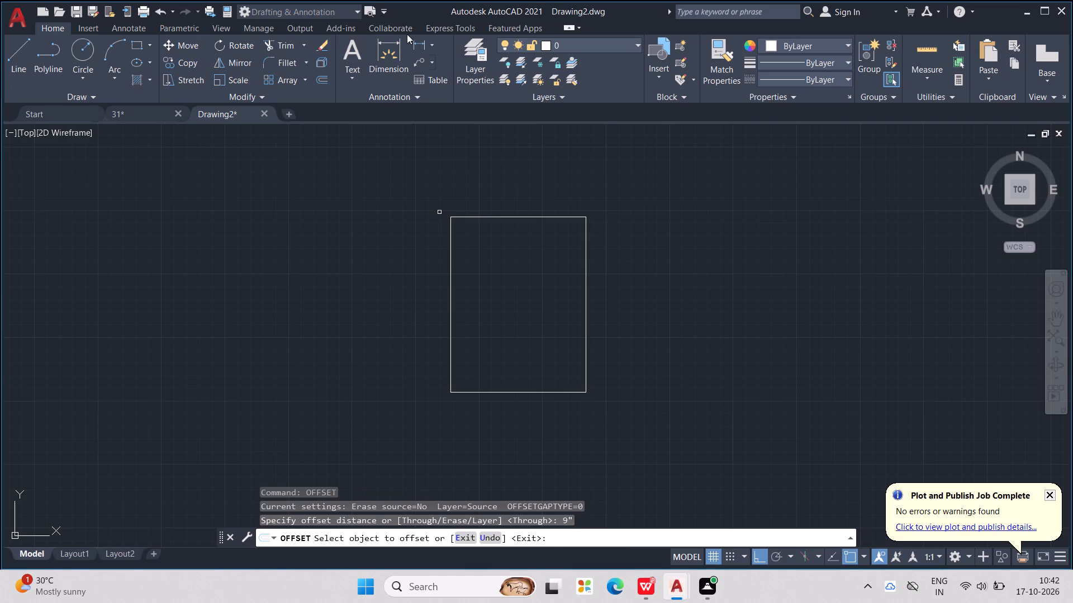
pyautogui.click(536, 218)
pyautogui.click(533, 240)
pyautogui.click(586, 235)
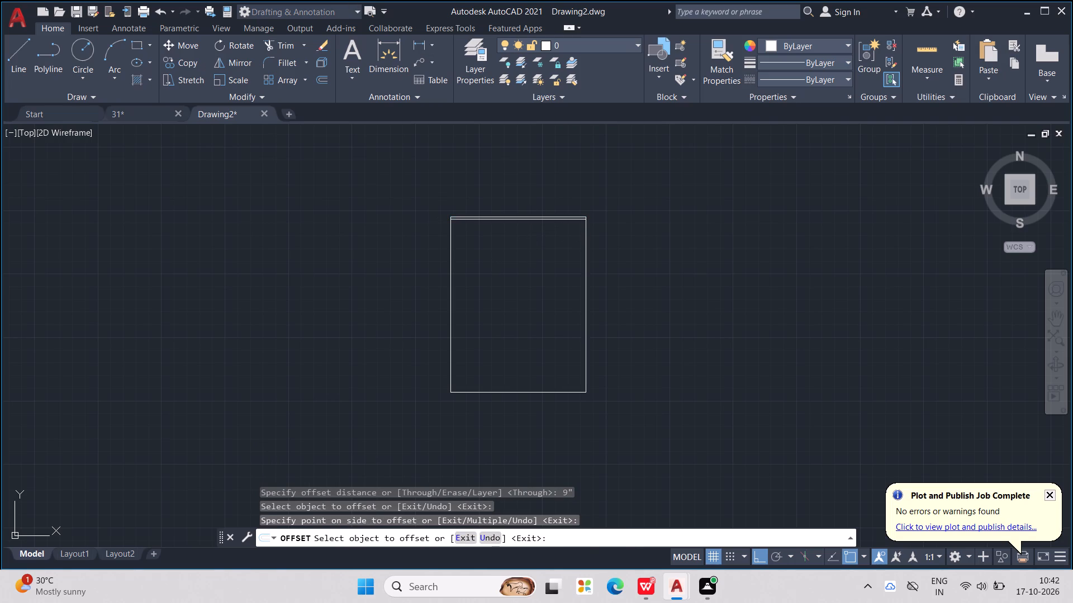
pyautogui.click(563, 240)
pyautogui.click(450, 256)
pyautogui.click(489, 264)
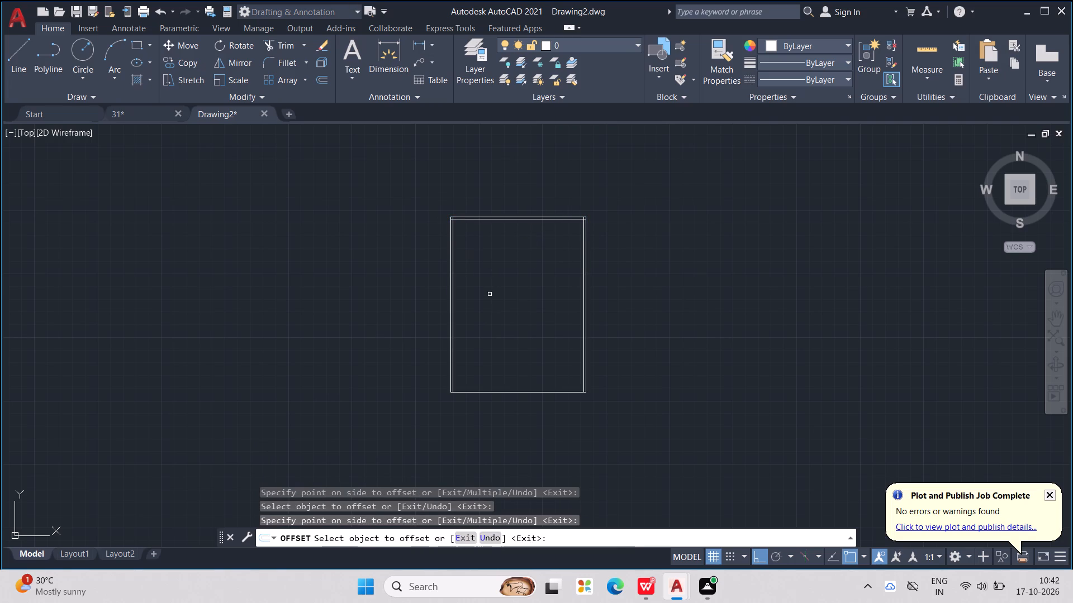
pyautogui.click(541, 394)
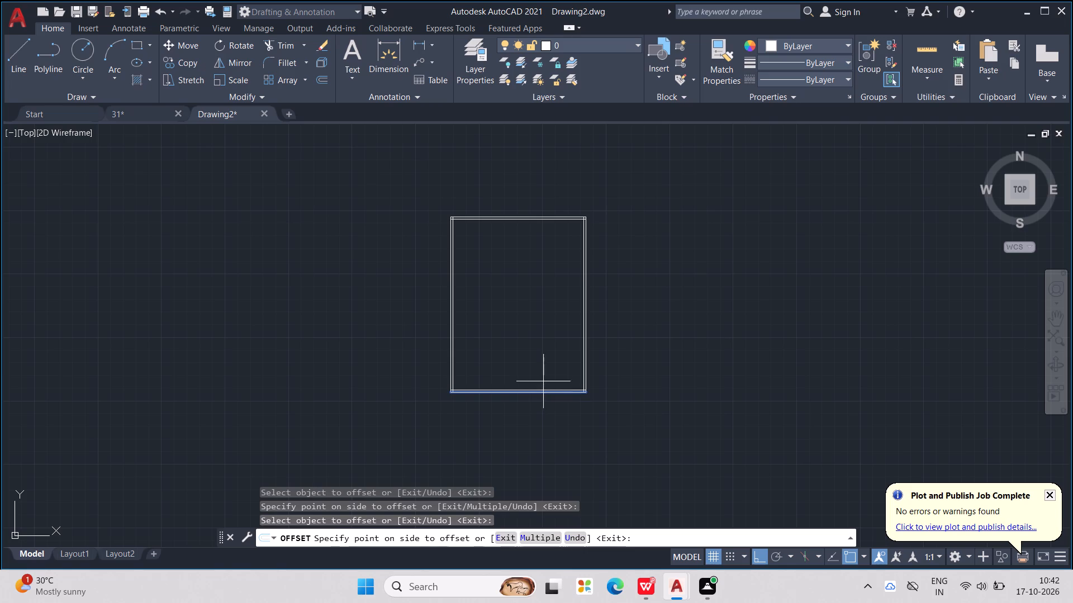
pyautogui.click(543, 381)
pyautogui.press('Escape')
pyautogui.press('Escape')
pyautogui.press('Escape')
pyautogui.press('Escape')
pyautogui.press('Escape')
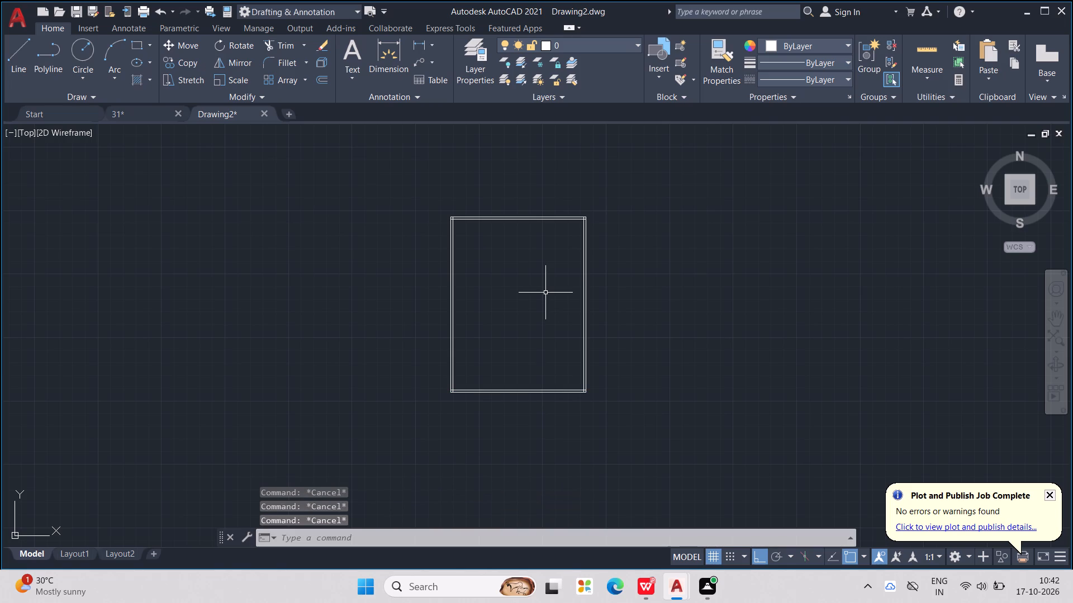
# Trim the overlapping inner wall line ends at the two upper corners of the plan.
pyautogui.write('TR')
pyautogui.press('Return')
pyautogui.scroll(2, 481, 207)
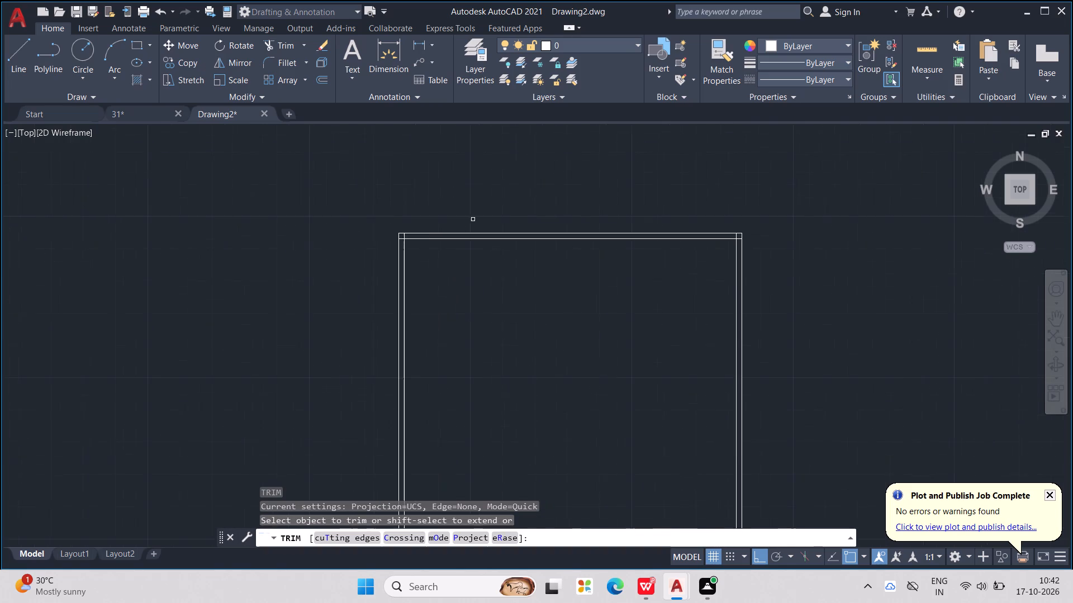
pyautogui.scroll(4, 403, 234)
pyautogui.moveTo(394, 243); pyautogui.dragTo(411, 252)
pyautogui.moveTo(381, 243); pyautogui.dragTo(381, 279)
pyautogui.scroll(-2, 383, 271)
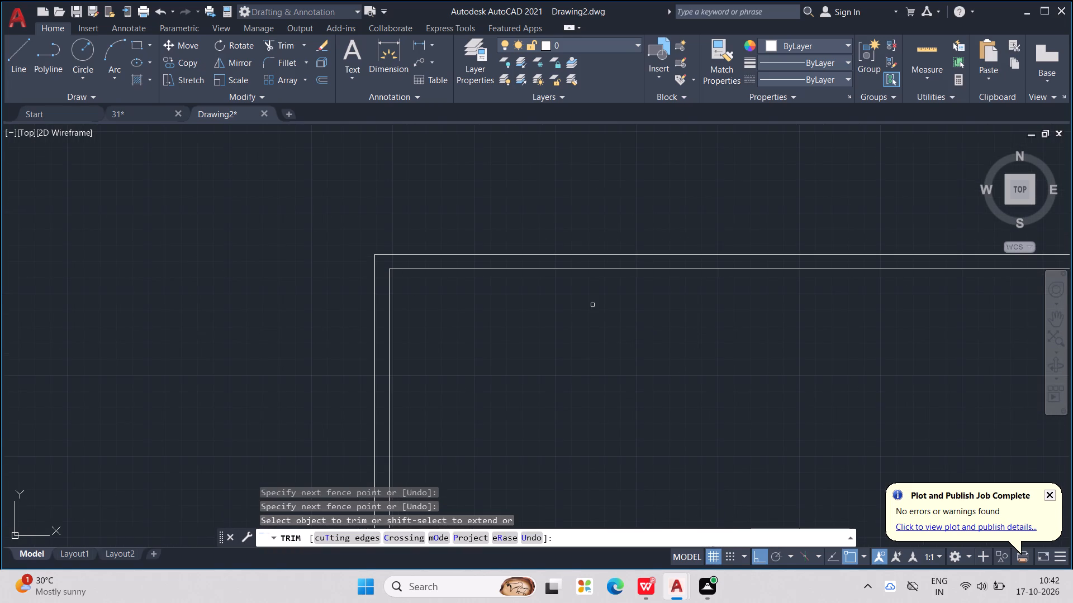
pyautogui.scroll(-3, 595, 311)
pyautogui.moveTo(634, 363); pyautogui.dragTo(514, 355, button='middle')
pyautogui.scroll(-1, 506, 360)
pyautogui.scroll(2, 547, 307)
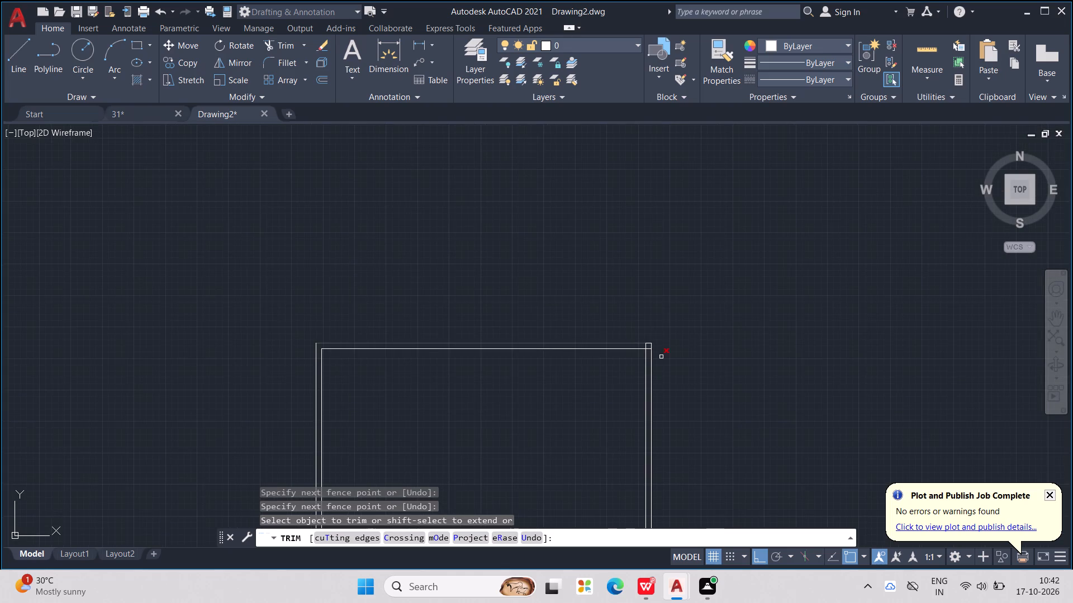
pyautogui.scroll(6, 661, 357)
pyautogui.moveTo(566, 236); pyautogui.dragTo(623, 298)
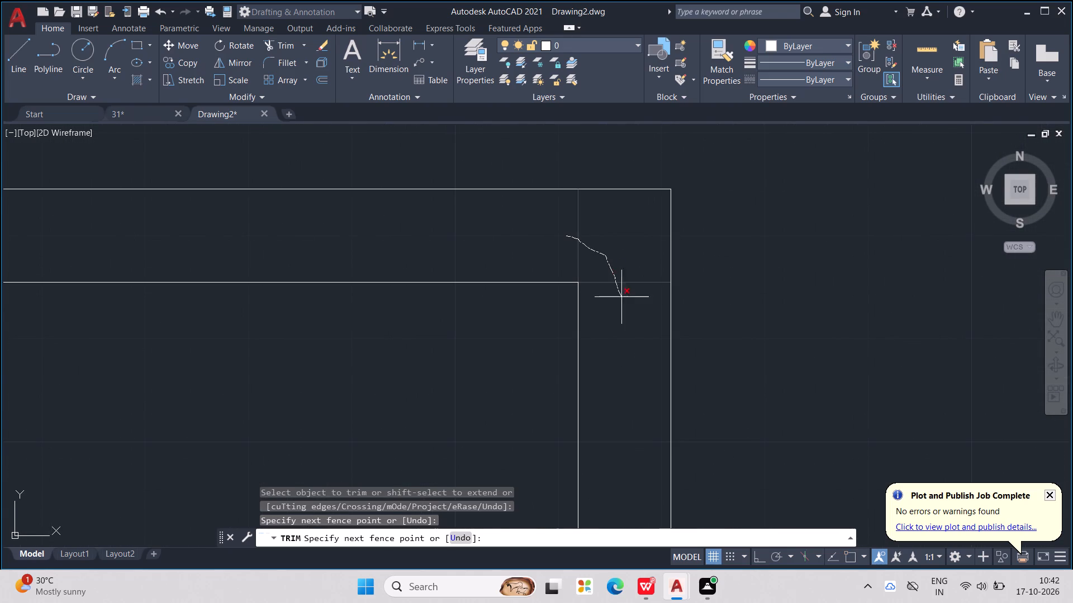
pyautogui.moveTo(623, 298); pyautogui.dragTo(629, 308)
# Trim the overlapping inner wall line ends at the two lower corners of the plan.
pyautogui.scroll(-8, 629, 309)
pyautogui.scroll(1, 672, 402)
pyautogui.moveTo(672, 402); pyautogui.dragTo(645, 315, button='middle')
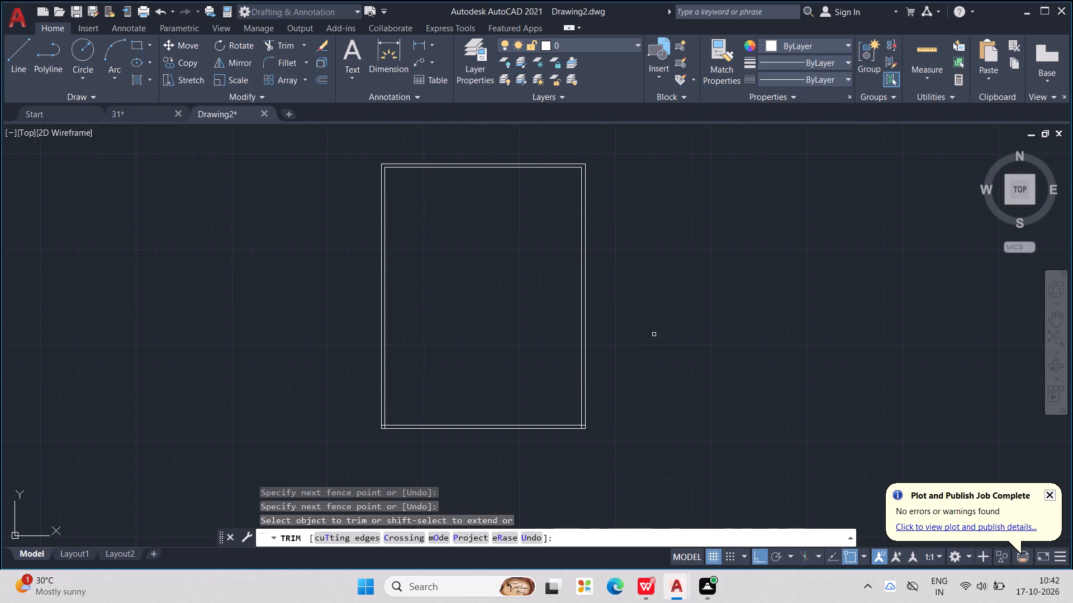
pyautogui.scroll(6, 569, 420)
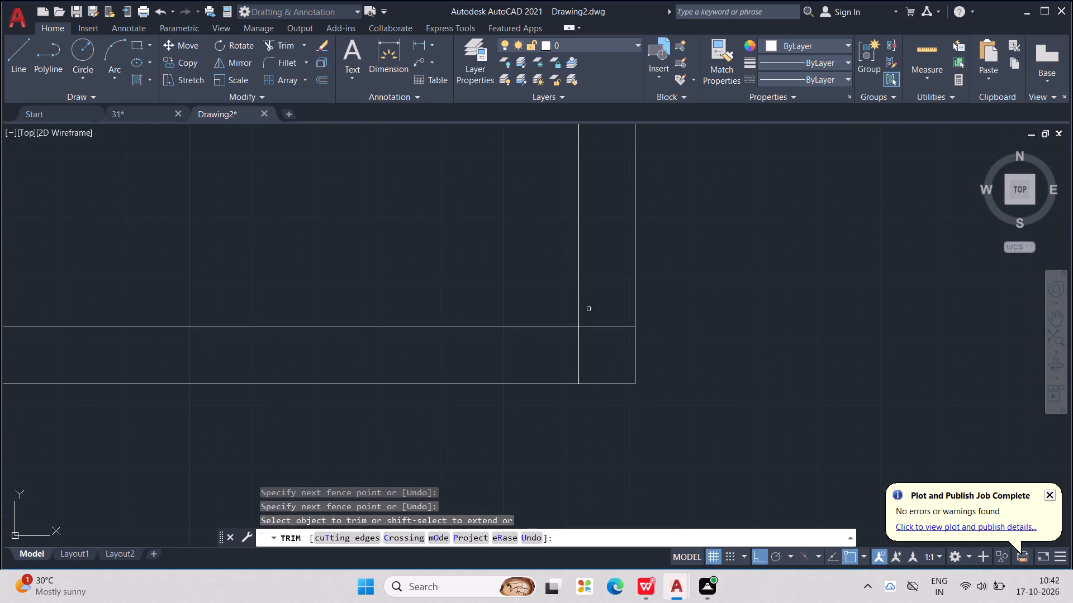
pyautogui.moveTo(598, 294); pyautogui.dragTo(525, 341)
pyautogui.scroll(-5, 527, 341)
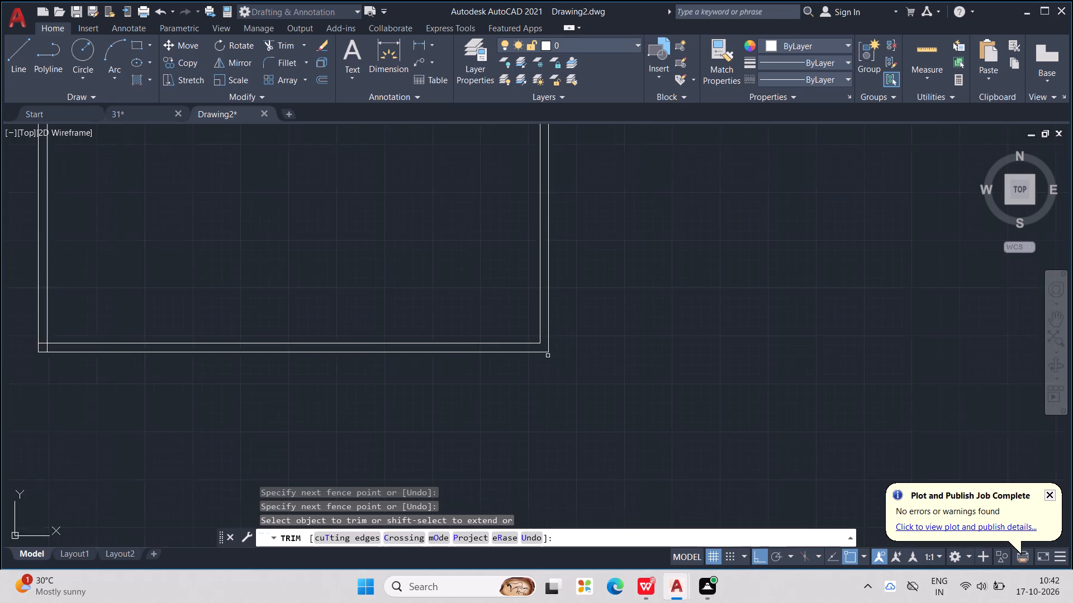
pyautogui.scroll(-2, 548, 356)
pyautogui.scroll(3, 410, 347)
pyautogui.scroll(4, 449, 379)
pyautogui.scroll(3, 516, 395)
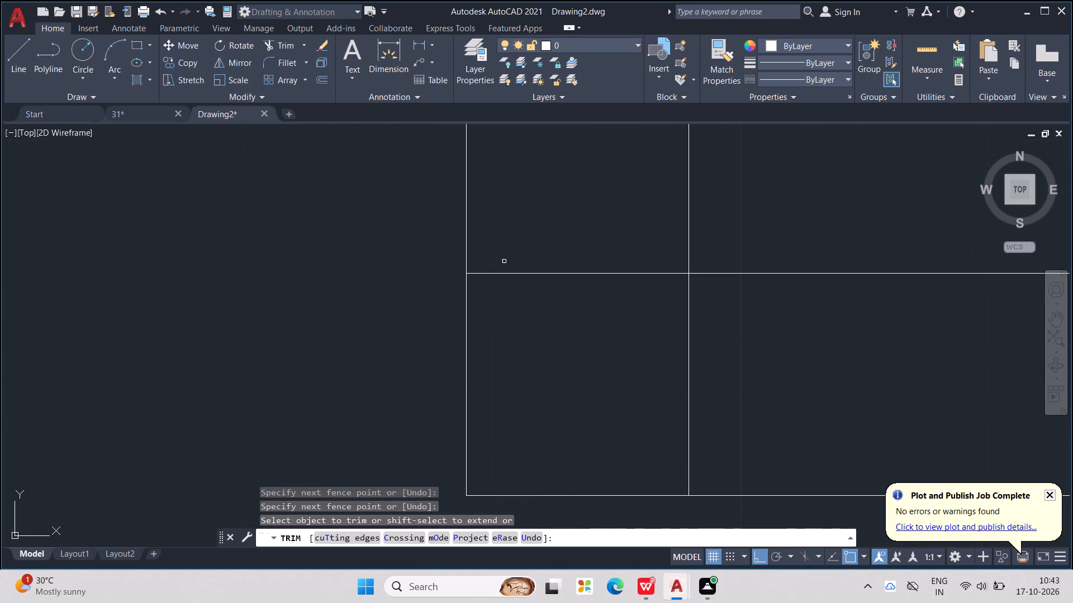
pyautogui.moveTo(506, 253); pyautogui.dragTo(755, 380)
pyautogui.scroll(-5, 755, 380)
pyautogui.moveTo(751, 384); pyautogui.dragTo(526, 415, button='middle')
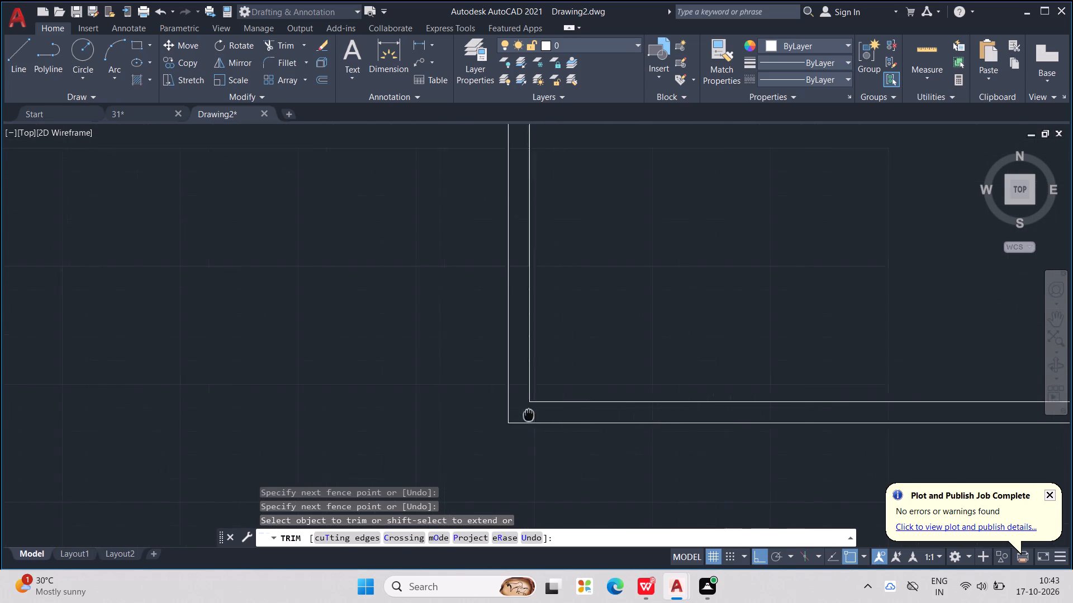
pyautogui.moveTo(526, 415); pyautogui.dragTo(476, 419, button='middle')
pyautogui.scroll(-1, 477, 407)
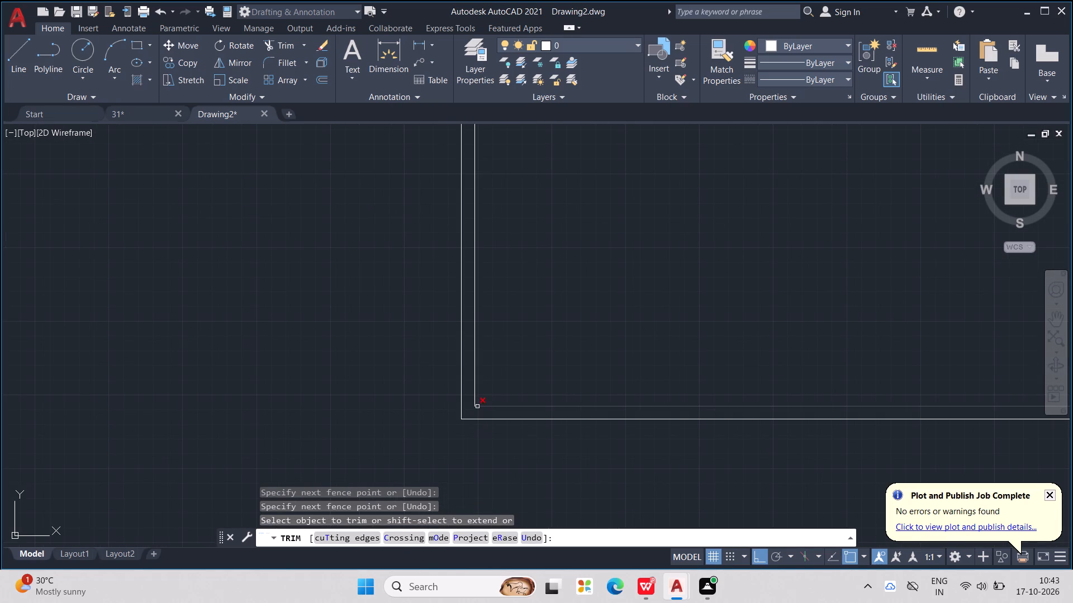
pyautogui.press('Escape')
pyautogui.press('Escape')
pyautogui.press('Escape')
pyautogui.press('Escape')
pyautogui.scroll(-5, 504, 379)
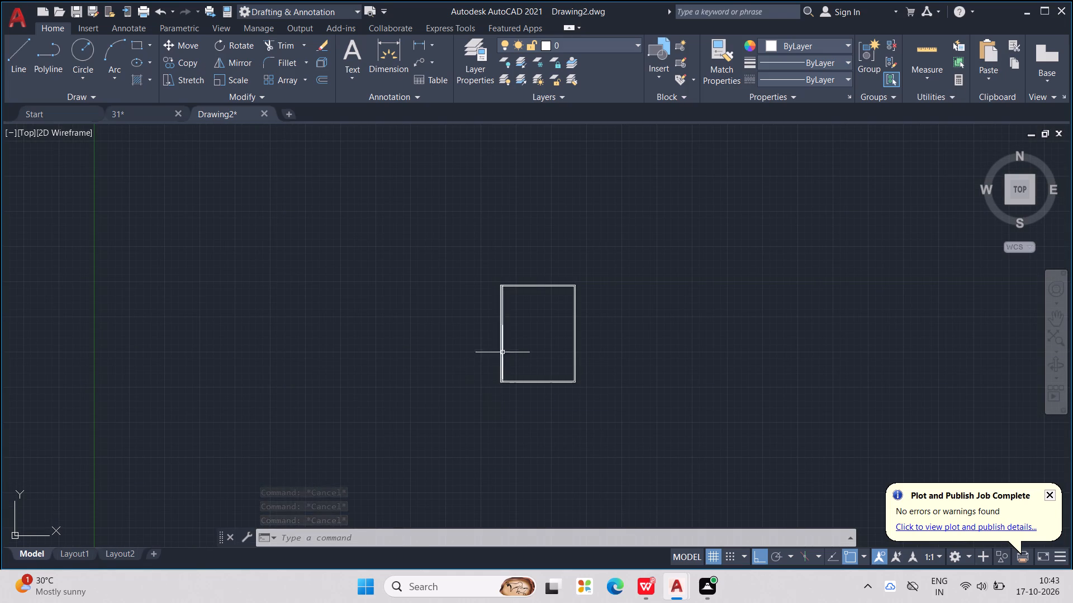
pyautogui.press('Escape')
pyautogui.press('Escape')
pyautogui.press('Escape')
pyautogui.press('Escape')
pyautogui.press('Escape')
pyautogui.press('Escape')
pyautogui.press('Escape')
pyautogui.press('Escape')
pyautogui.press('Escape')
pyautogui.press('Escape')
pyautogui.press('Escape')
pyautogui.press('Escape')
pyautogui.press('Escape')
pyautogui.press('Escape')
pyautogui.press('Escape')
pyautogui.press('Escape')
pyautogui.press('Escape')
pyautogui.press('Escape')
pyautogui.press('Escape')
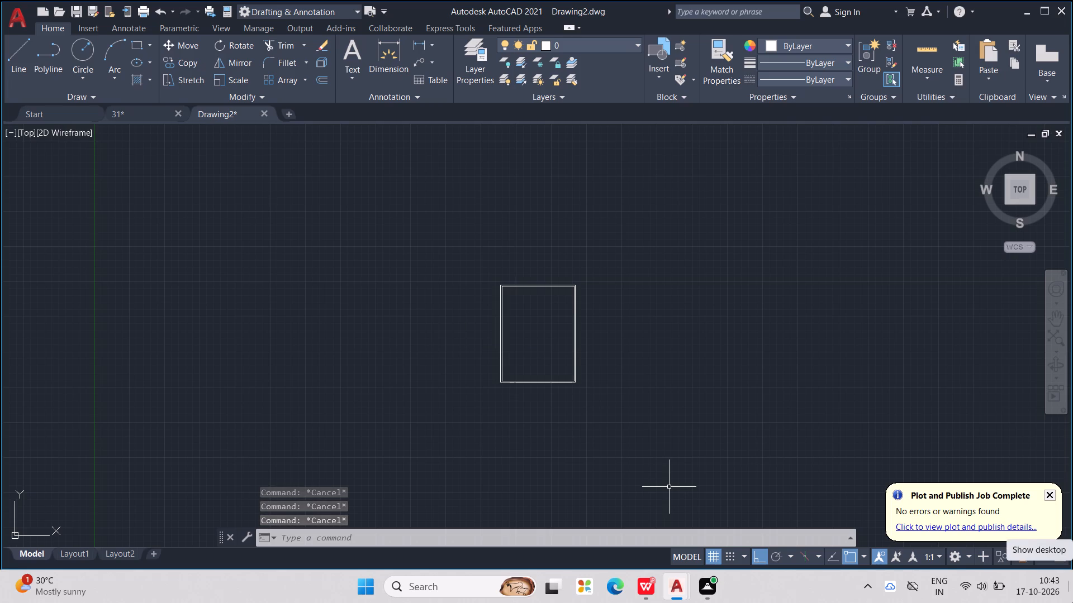
# Offset the inner line of the plan's top wall 12'3" downward into the interior.
pyautogui.scroll(1, 950, 473)
pyautogui.moveTo(728, 376); pyautogui.dragTo(999, 557, button='middle')
pyautogui.moveTo(559, 413); pyautogui.dragTo(567, 376, button='middle')
pyautogui.scroll(1, 568, 374)
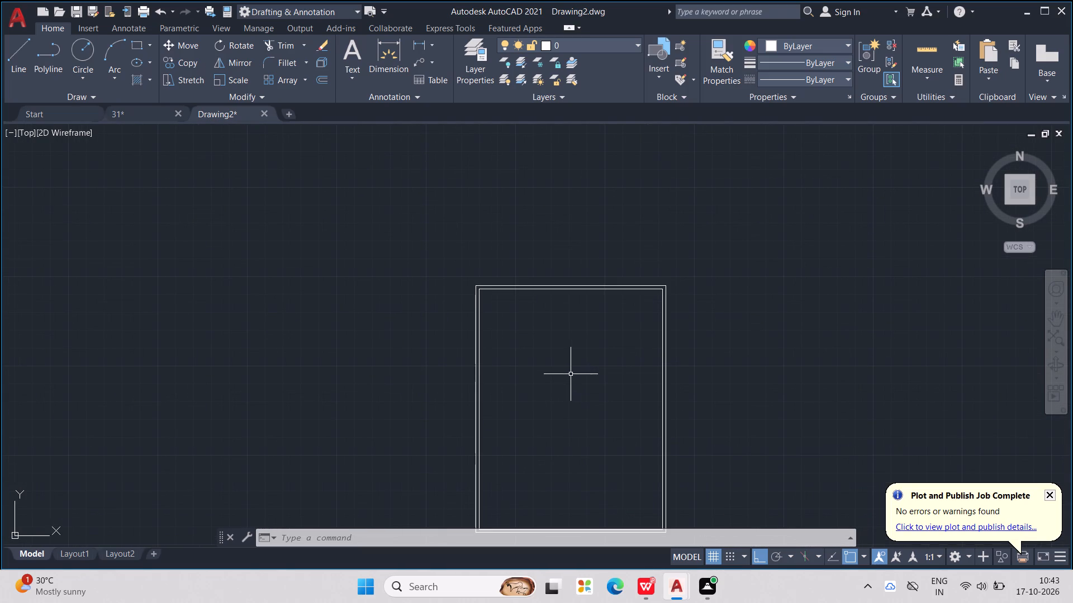
pyautogui.press('Escape')
pyautogui.press('Escape')
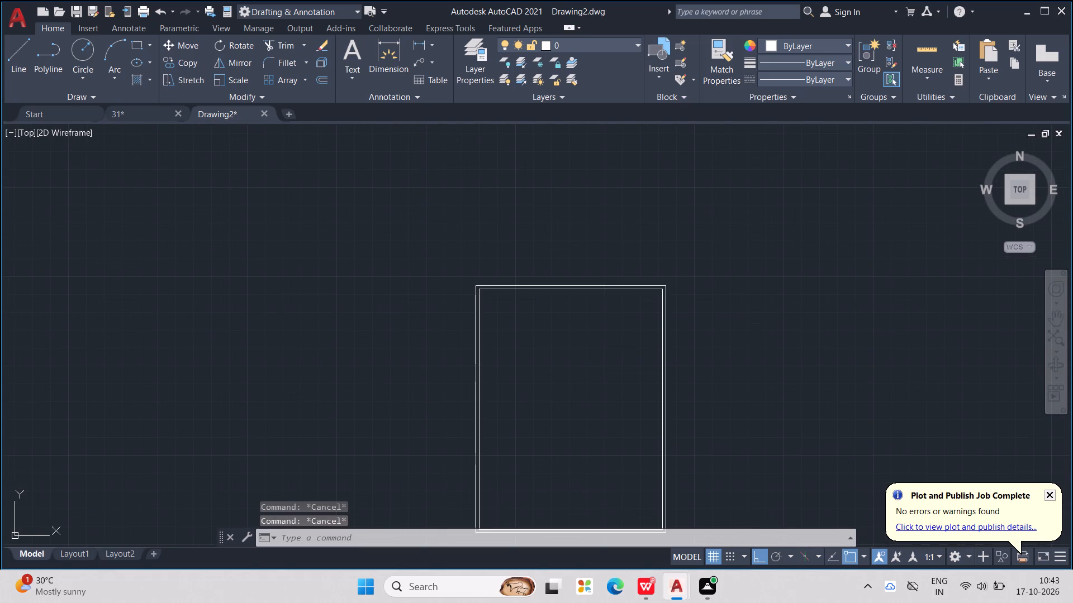
pyautogui.write('OFF')
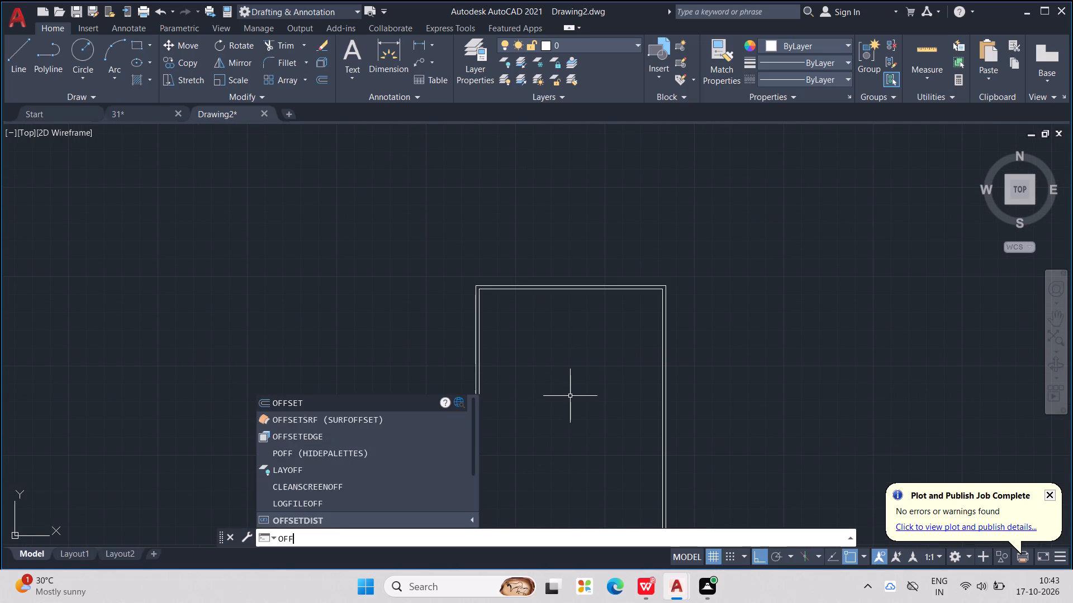
pyautogui.press('Return')
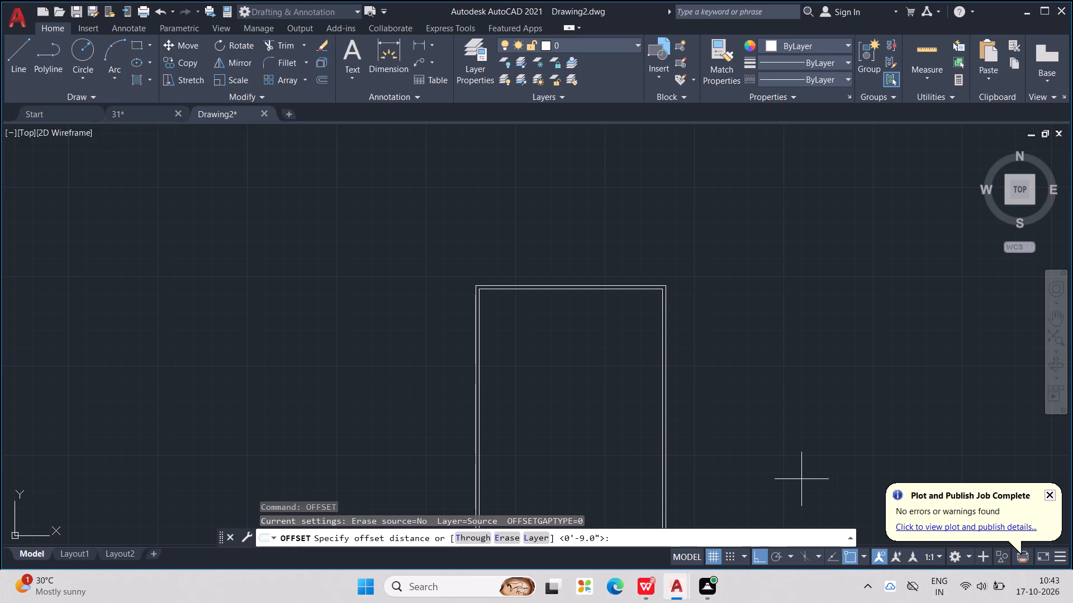
pyautogui.write("12'")
pyautogui.write('3"')
pyautogui.press('Return')
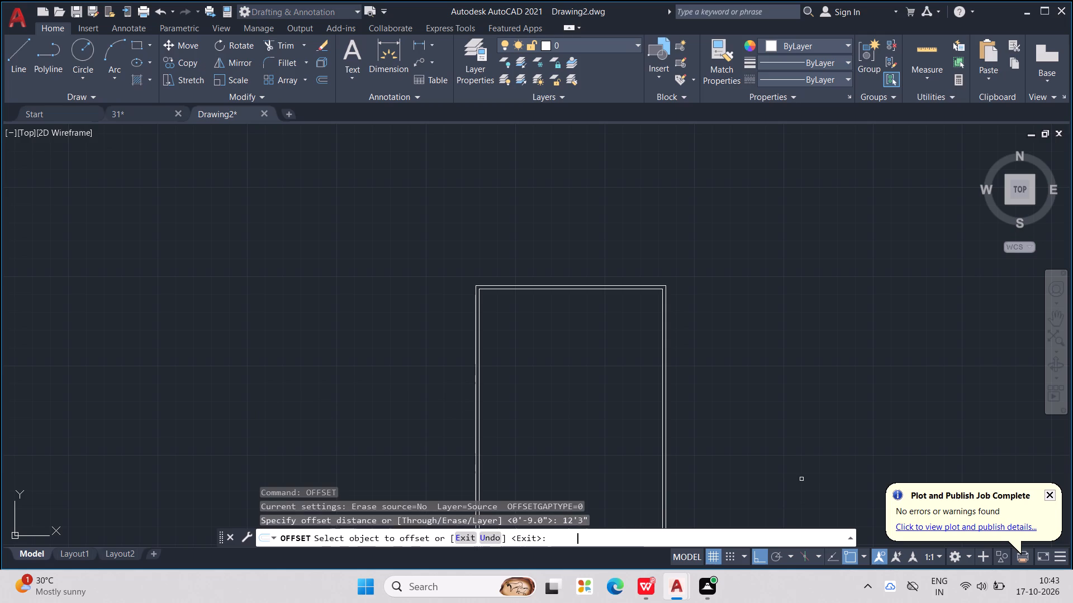
pyautogui.click(577, 289)
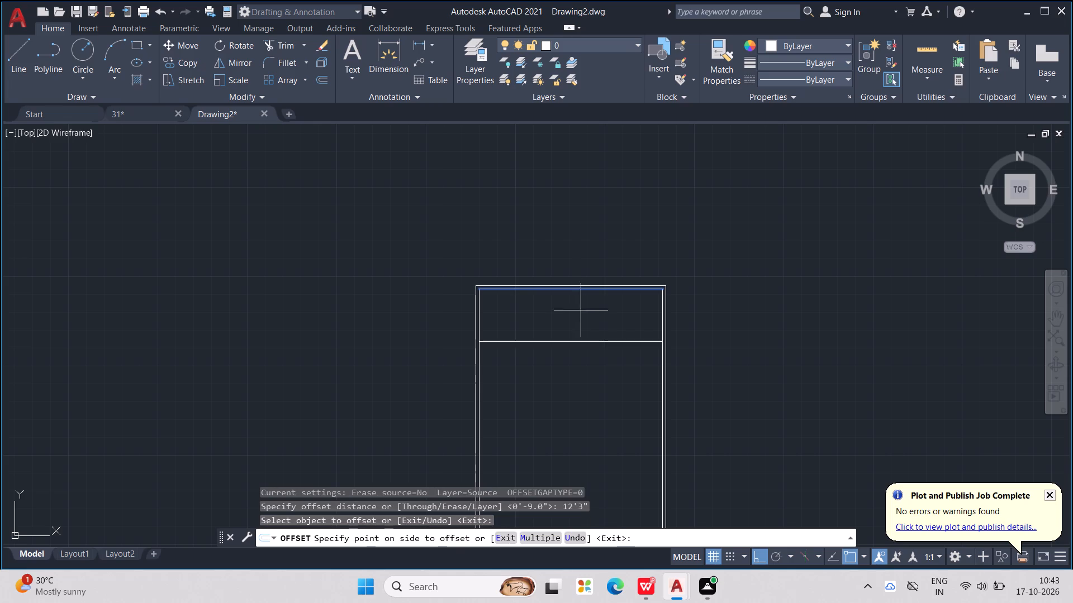
pyautogui.click(595, 353)
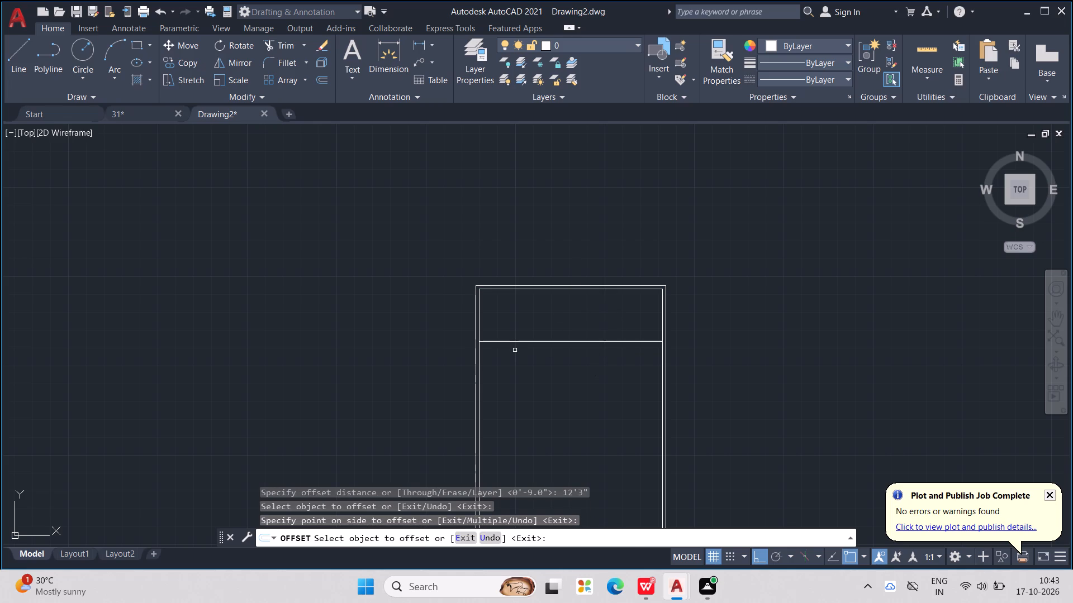
pyautogui.press('Escape')
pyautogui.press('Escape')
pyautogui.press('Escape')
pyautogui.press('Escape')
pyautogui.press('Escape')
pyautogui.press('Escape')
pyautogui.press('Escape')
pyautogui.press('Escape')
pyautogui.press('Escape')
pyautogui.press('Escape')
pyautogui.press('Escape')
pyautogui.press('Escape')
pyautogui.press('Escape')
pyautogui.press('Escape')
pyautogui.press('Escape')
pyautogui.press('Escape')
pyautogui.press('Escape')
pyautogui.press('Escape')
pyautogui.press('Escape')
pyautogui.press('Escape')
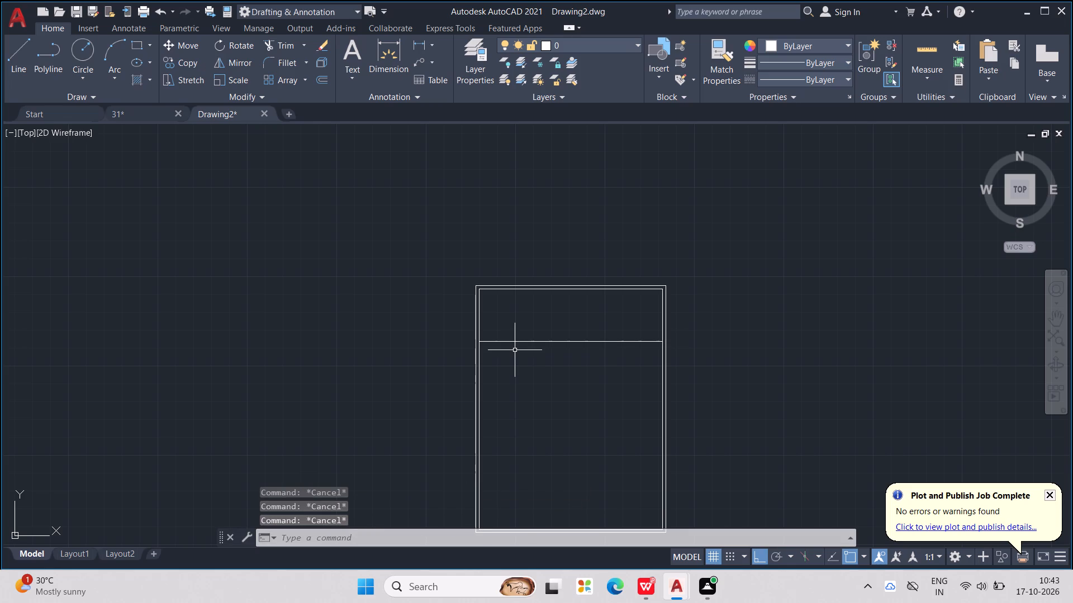
# Offset the inner line of the plan's left wall 11'5" to the right into the interior.
pyautogui.write('OFF')
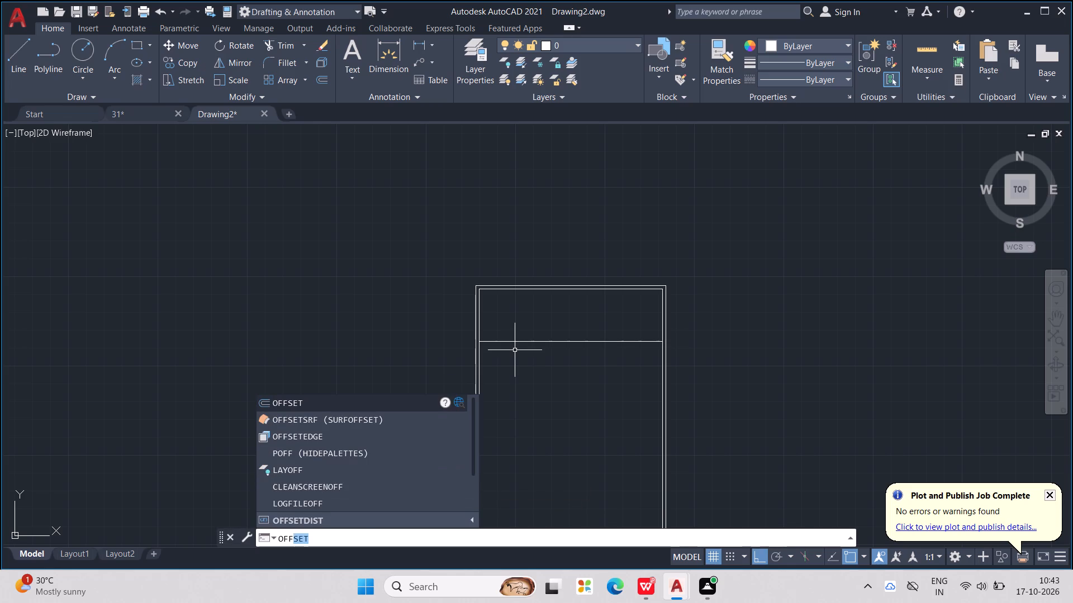
pyautogui.press('Return')
pyautogui.write("11'")
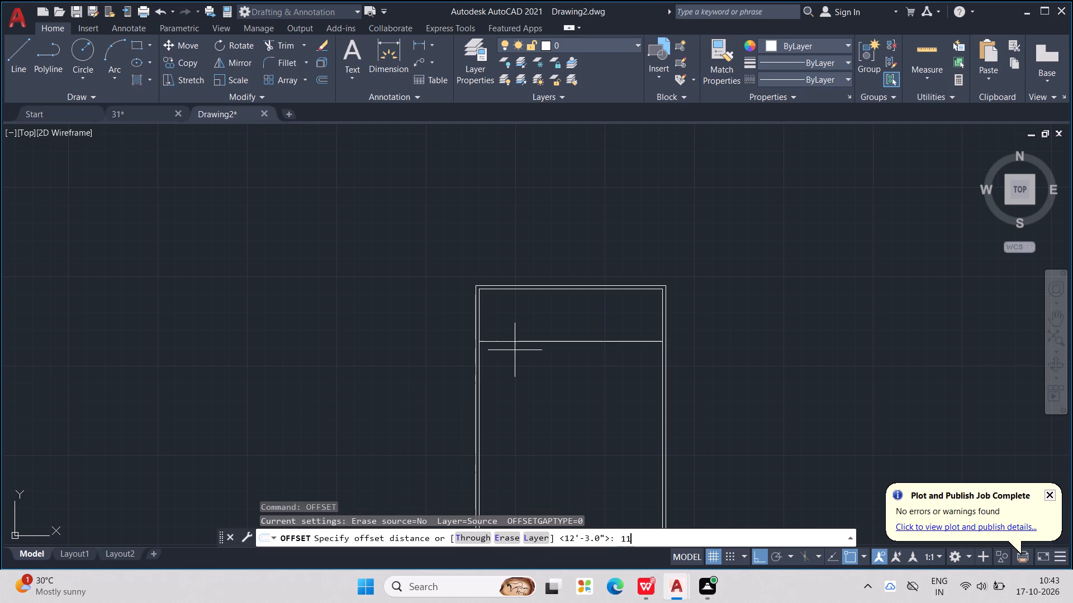
pyautogui.write('5"')
pyautogui.press('Return')
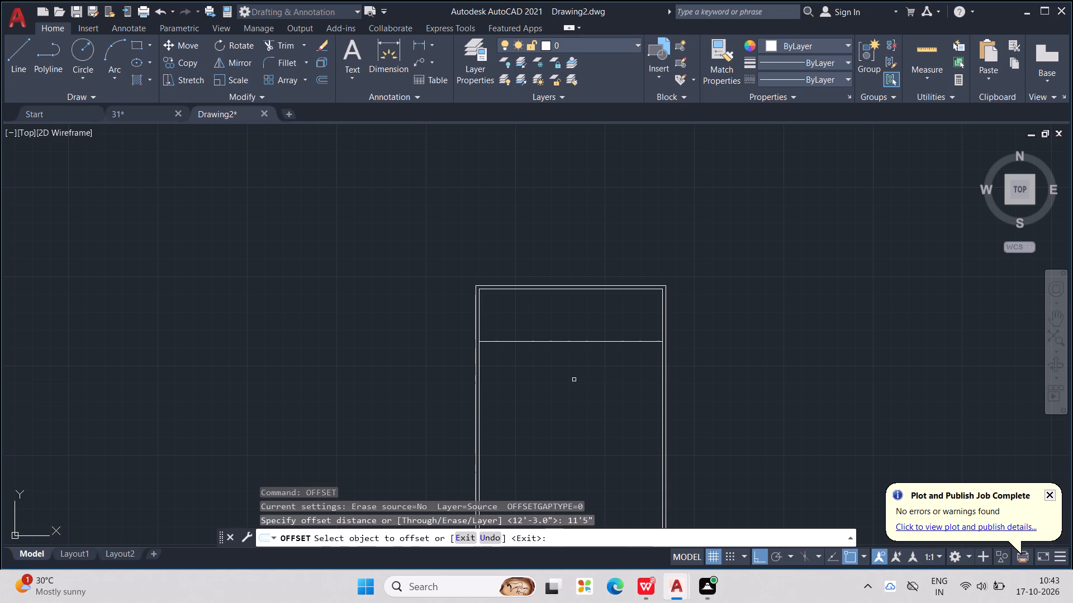
pyautogui.scroll(1, 469, 301)
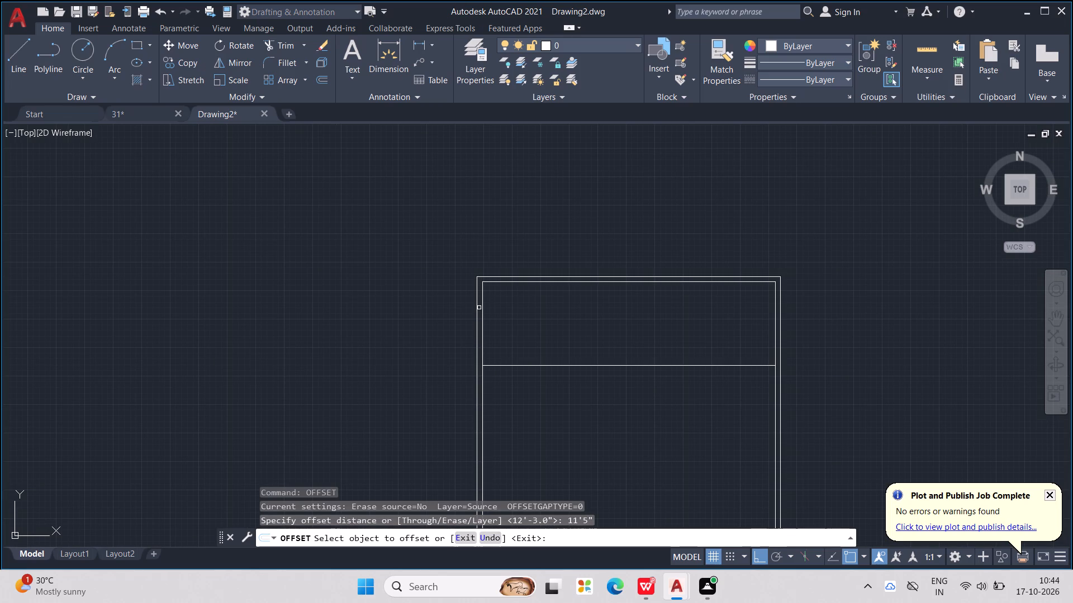
pyautogui.click(482, 307)
pyautogui.click(640, 317)
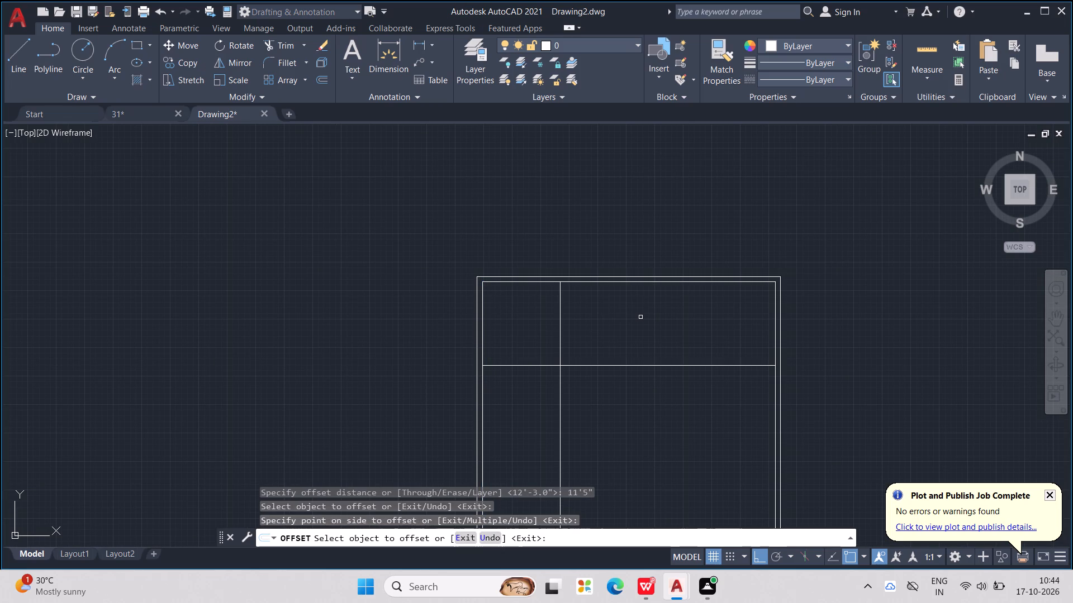
pyautogui.press('Escape')
pyautogui.press('Escape')
pyautogui.press('Escape')
pyautogui.press('Escape')
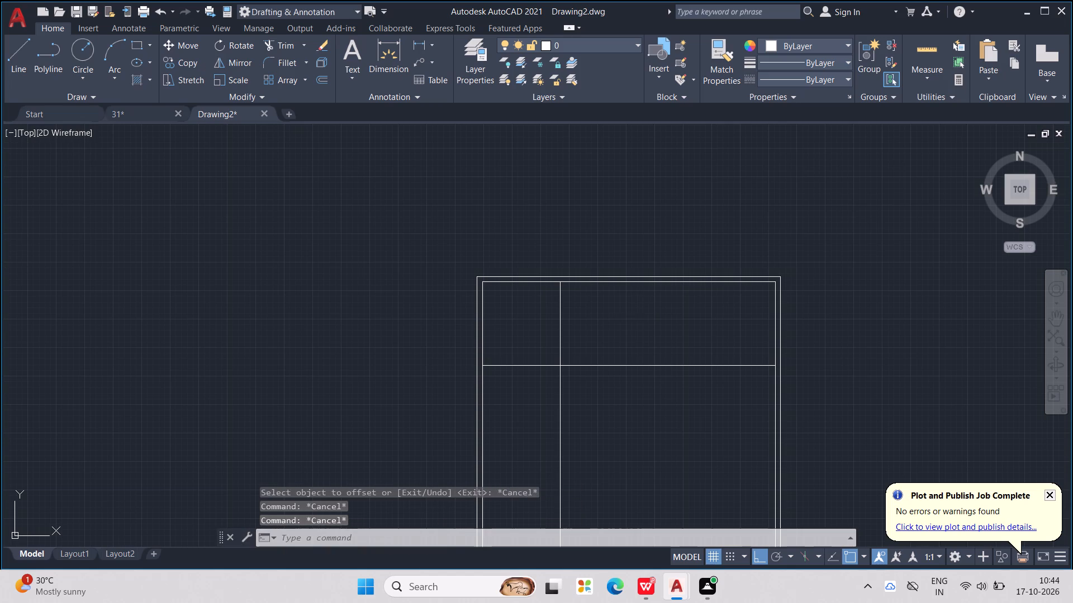
# Offset the interior vertical division line 4.5" to the right and the interior horizontal division line 4.5" downward to form partition walls.
pyautogui.press('Escape')
pyautogui.write('OFF')
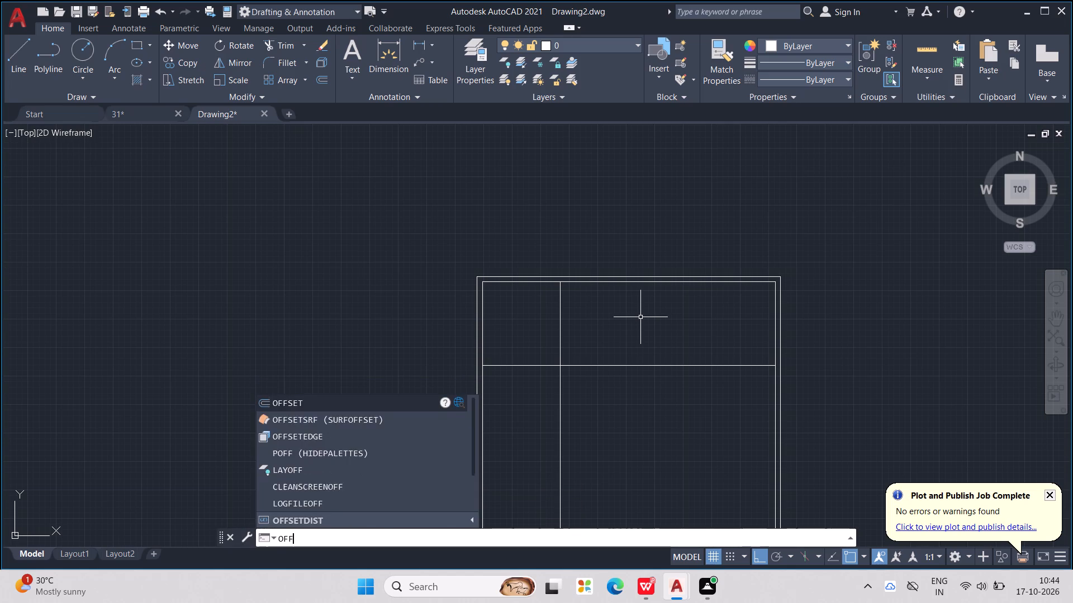
pyautogui.press('Return')
pyautogui.write('4.')
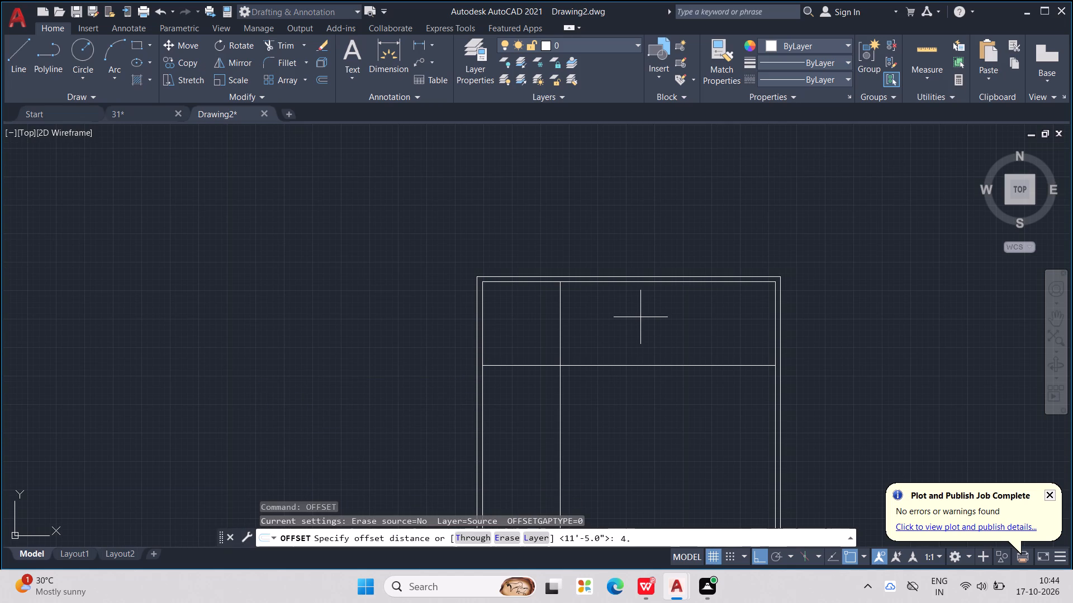
pyautogui.write('5"')
pyautogui.press('Return')
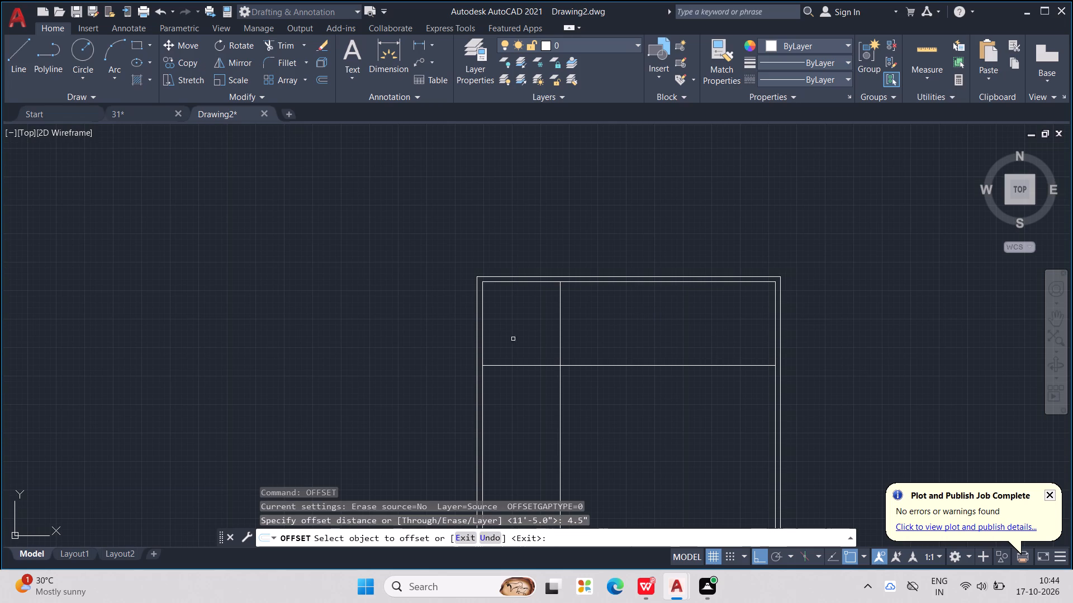
pyautogui.click(561, 310)
pyautogui.click(578, 309)
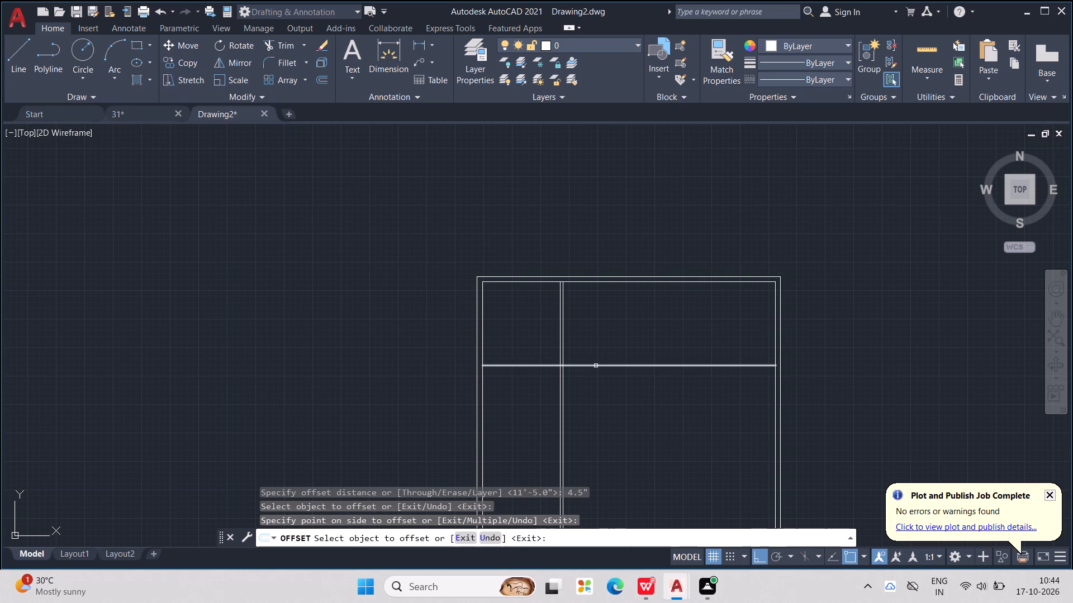
pyautogui.click(596, 366)
pyautogui.click(611, 399)
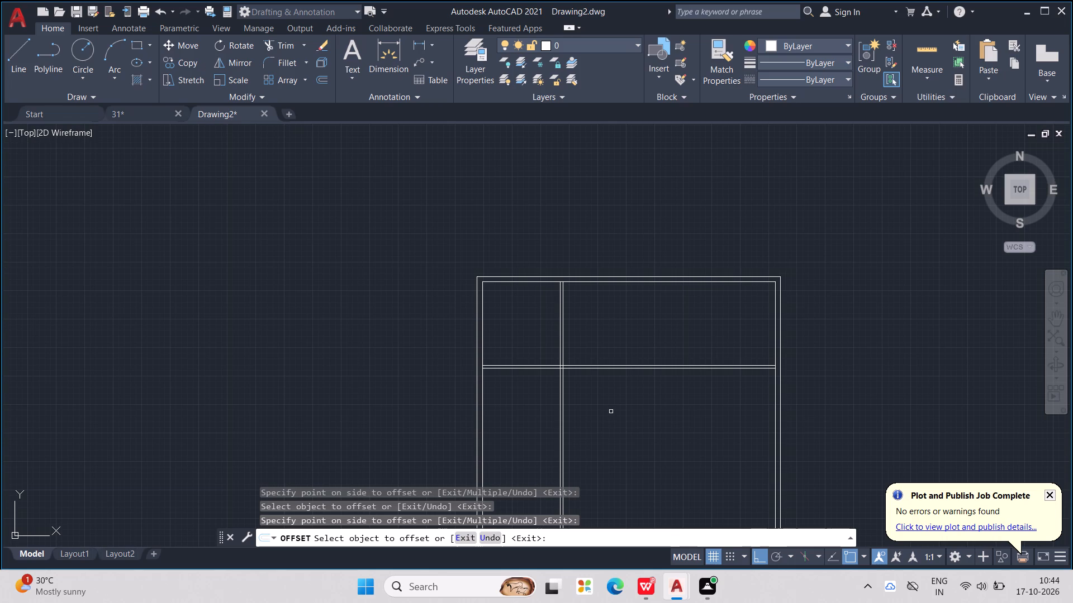
pyautogui.scroll(1, 559, 358)
pyautogui.moveTo(559, 358); pyautogui.dragTo(483, 460, button='middle')
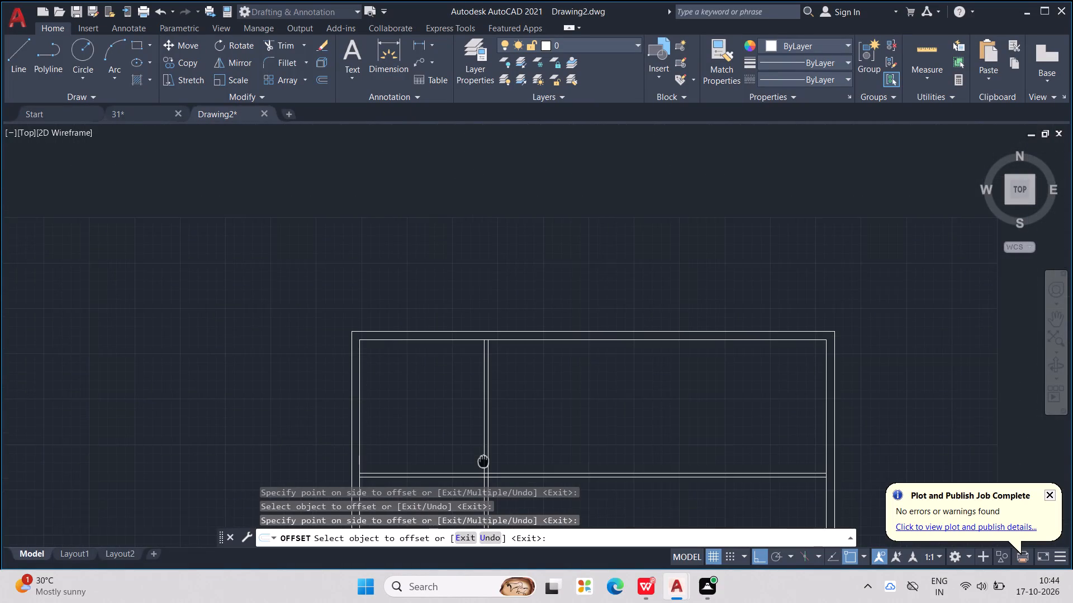
pyautogui.moveTo(483, 460); pyautogui.dragTo(521, 427, button='middle')
pyautogui.scroll(3, 524, 438)
pyautogui.moveTo(625, 400); pyautogui.dragTo(648, 481)
pyautogui.scroll(-4, 653, 471)
pyautogui.moveTo(665, 442); pyautogui.dragTo(635, 425, button='middle')
pyautogui.scroll(-1, 665, 442)
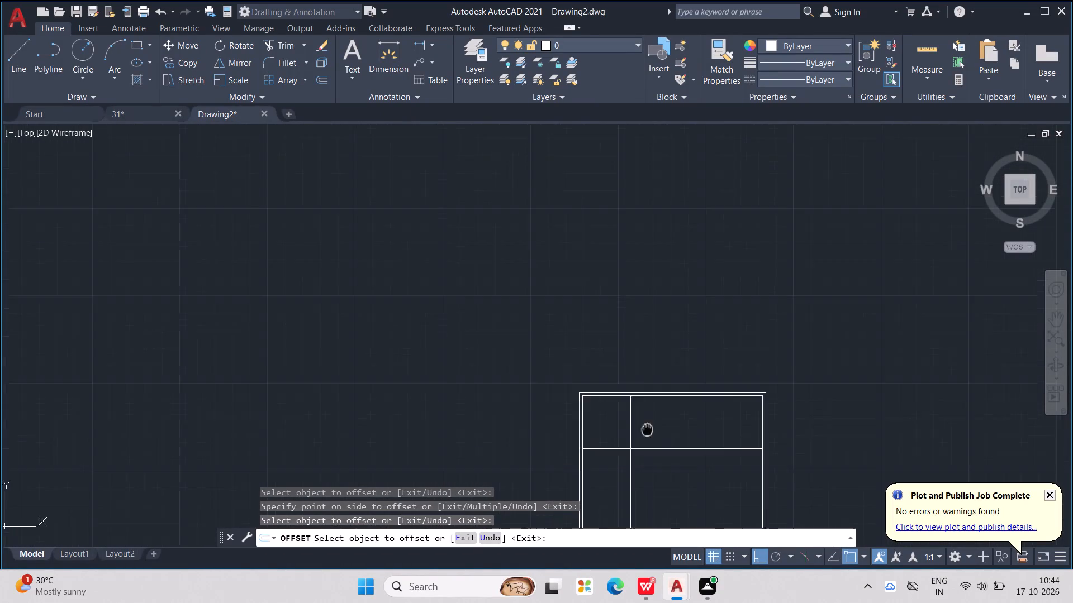
pyautogui.moveTo(635, 425); pyautogui.dragTo(616, 416, button='middle')
pyautogui.press('Escape')
pyautogui.press('Escape')
pyautogui.press('Escape')
pyautogui.press('Escape')
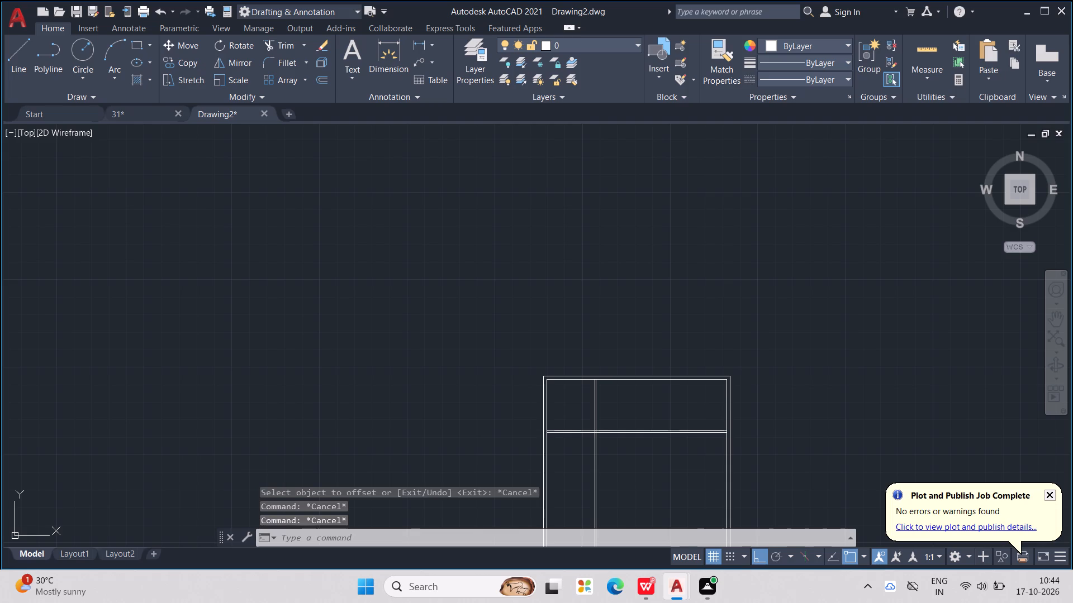
pyautogui.press('Escape')
pyautogui.press('Escape')
pyautogui.press('Escape')
# Offset the right line of the vertical partition wall 7'6" to the right.
pyautogui.write('OFF')
pyautogui.press('Return')
pyautogui.write("7'")
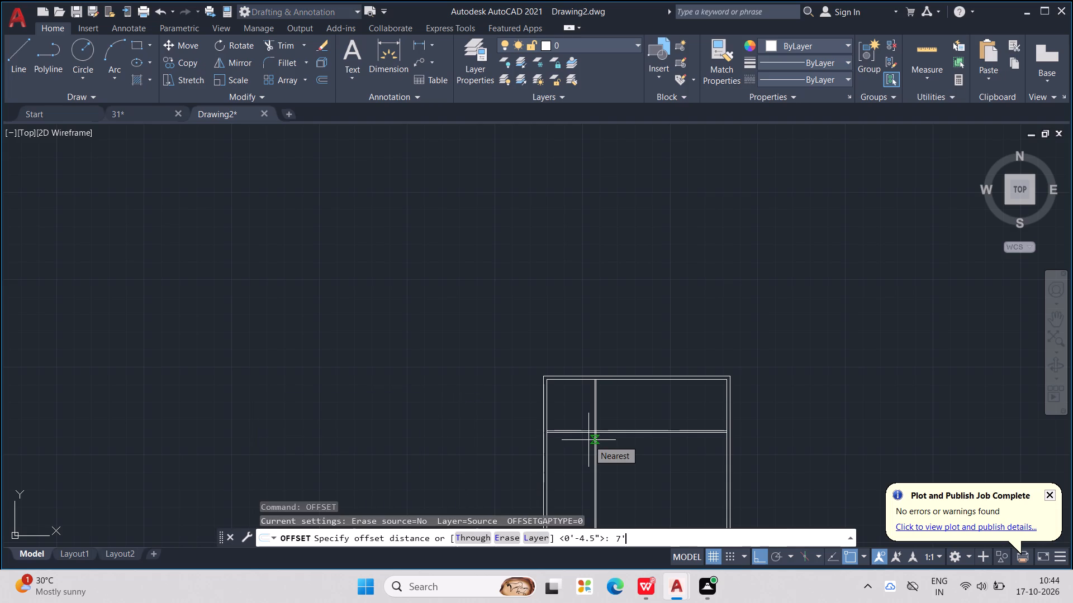
pyautogui.write('6"')
pyautogui.press('Return')
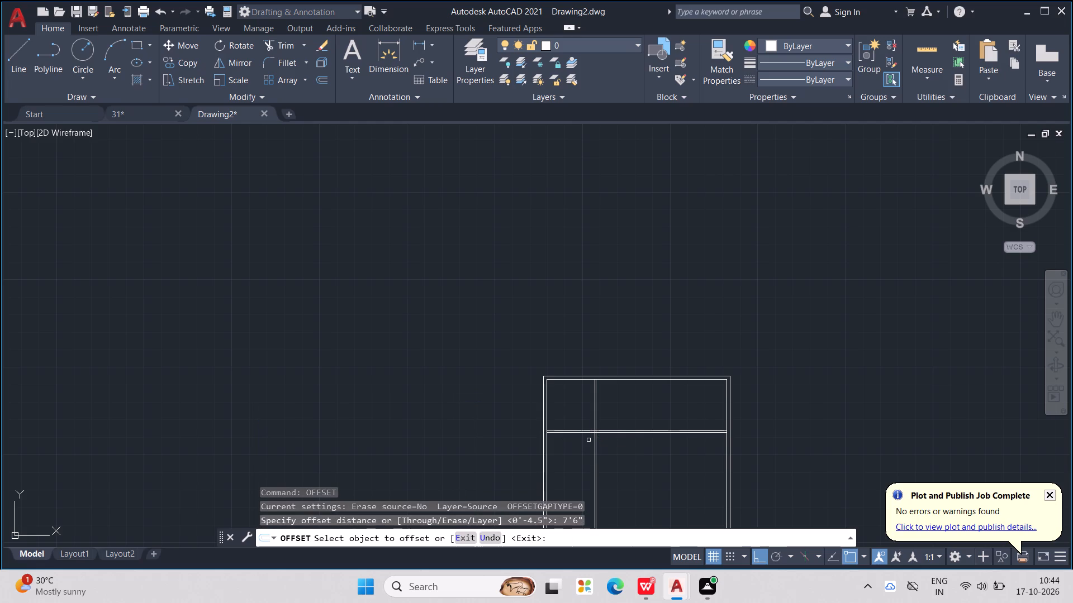
pyautogui.scroll(2, 554, 386)
pyautogui.scroll(1, 628, 403)
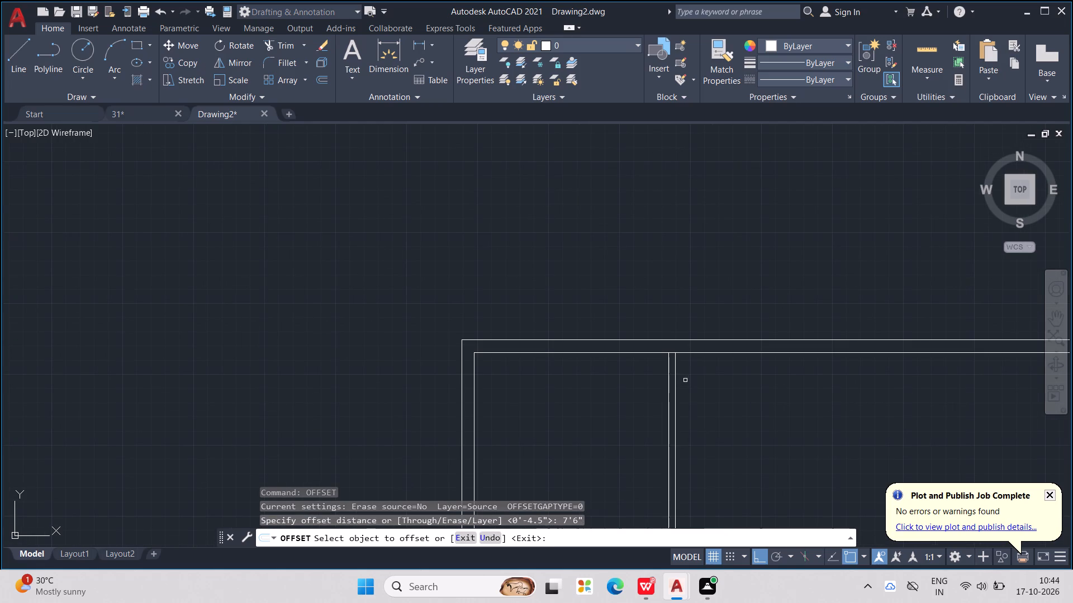
pyautogui.click(676, 384)
pyautogui.scroll(-2, 870, 417)
pyautogui.moveTo(870, 417); pyautogui.dragTo(620, 363, button='middle')
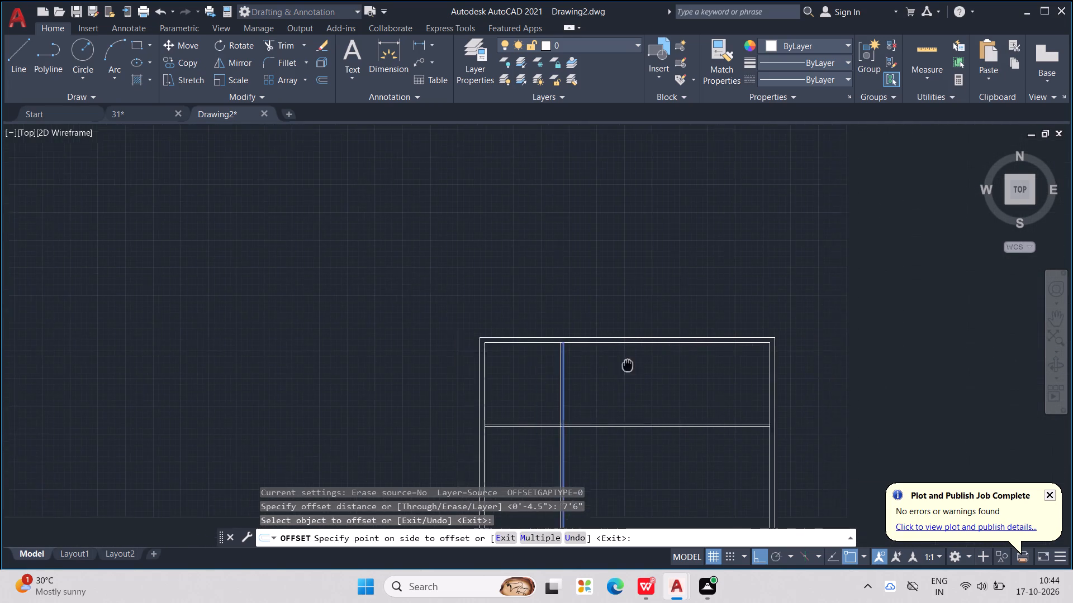
pyautogui.moveTo(620, 363); pyautogui.dragTo(610, 359, button='middle')
pyautogui.click(619, 357)
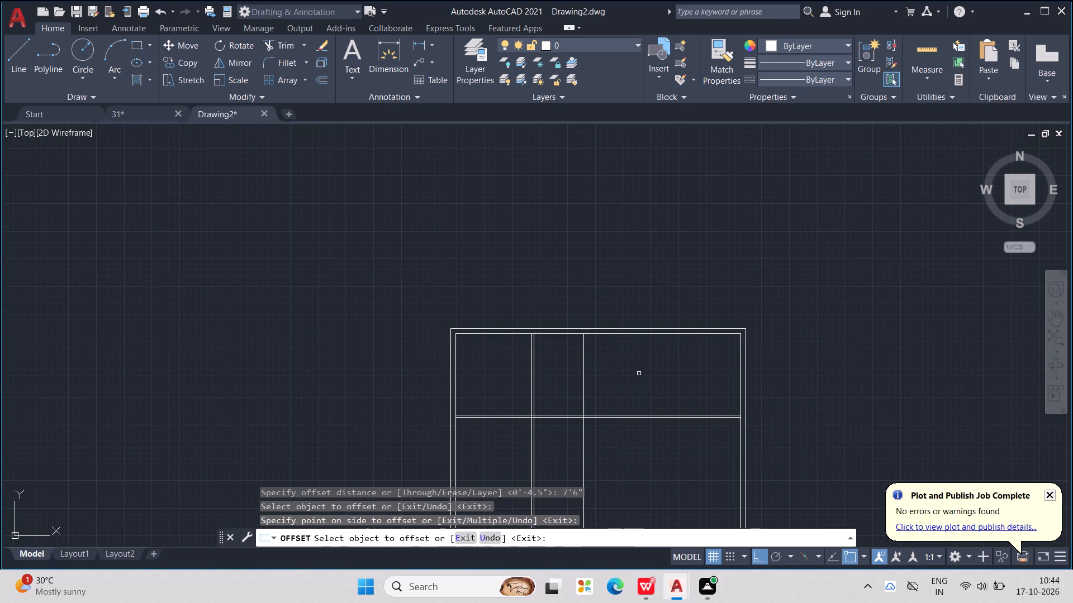
pyautogui.press('Escape')
pyautogui.press('Escape')
pyautogui.press('Escape')
pyautogui.press('Escape')
pyautogui.press('Escape')
pyautogui.press('Escape')
pyautogui.press('Escape')
pyautogui.press('Escape')
pyautogui.press('Escape')
pyautogui.press('Escape')
pyautogui.press('Escape')
# Offset the inner line of the plan's top wall 16'2" downward into the interior.
pyautogui.write('OGG')
pyautogui.press('BackSpace')
pyautogui.press('BackSpace')
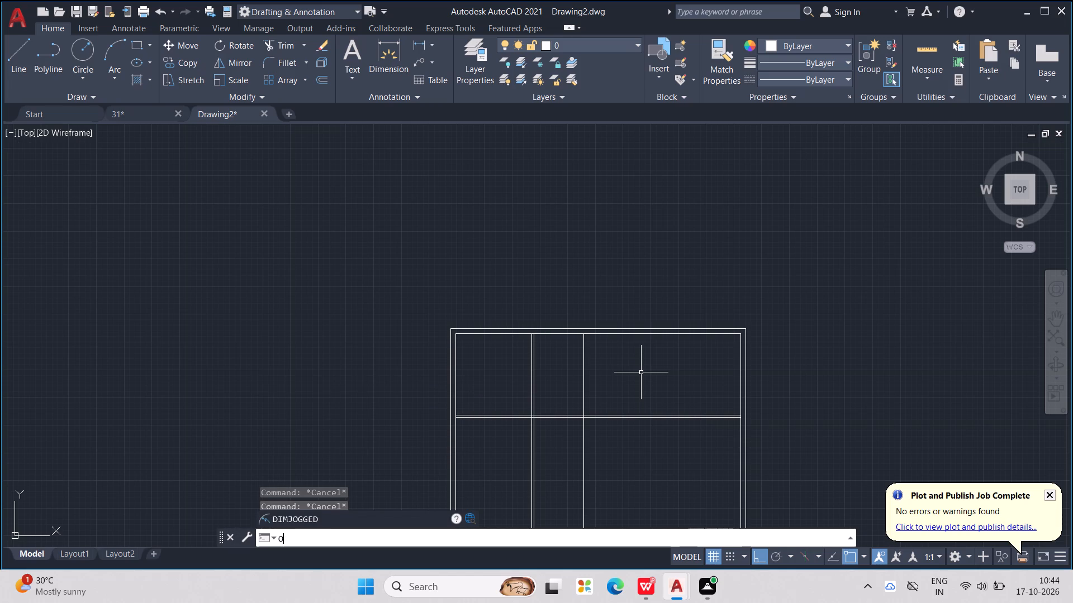
pyautogui.write('FF')
pyautogui.press('Return')
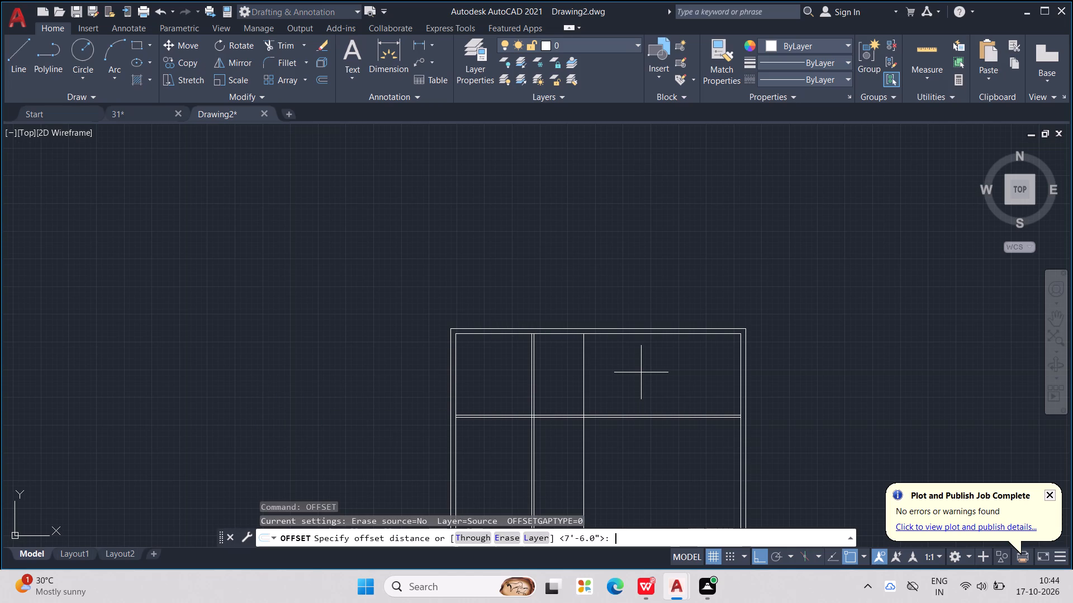
pyautogui.write('16\'2"')
pyautogui.press('Return')
pyautogui.scroll(1, 557, 343)
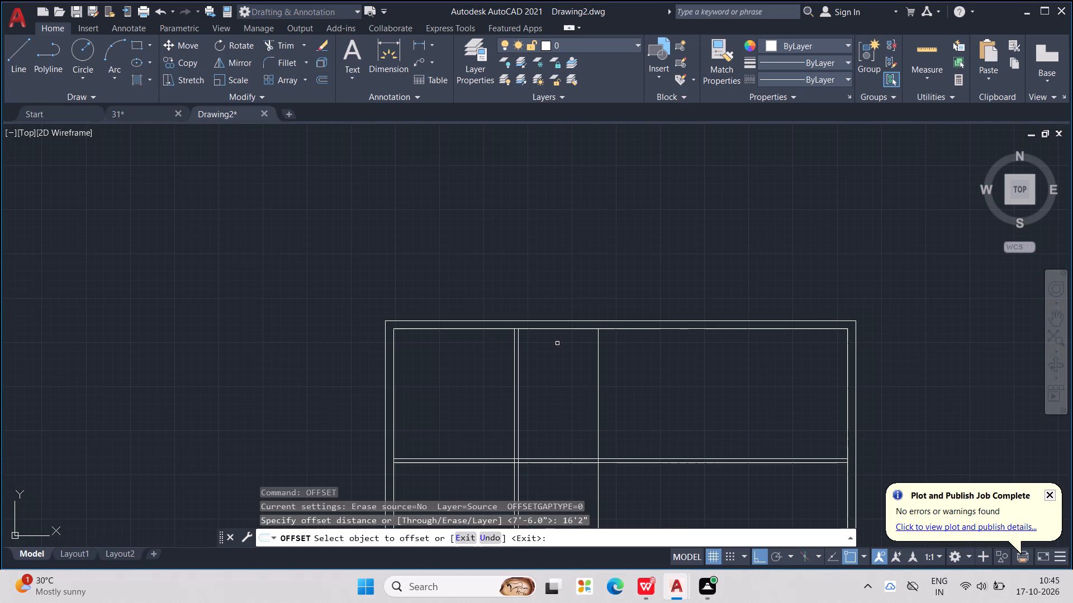
pyautogui.click(569, 327)
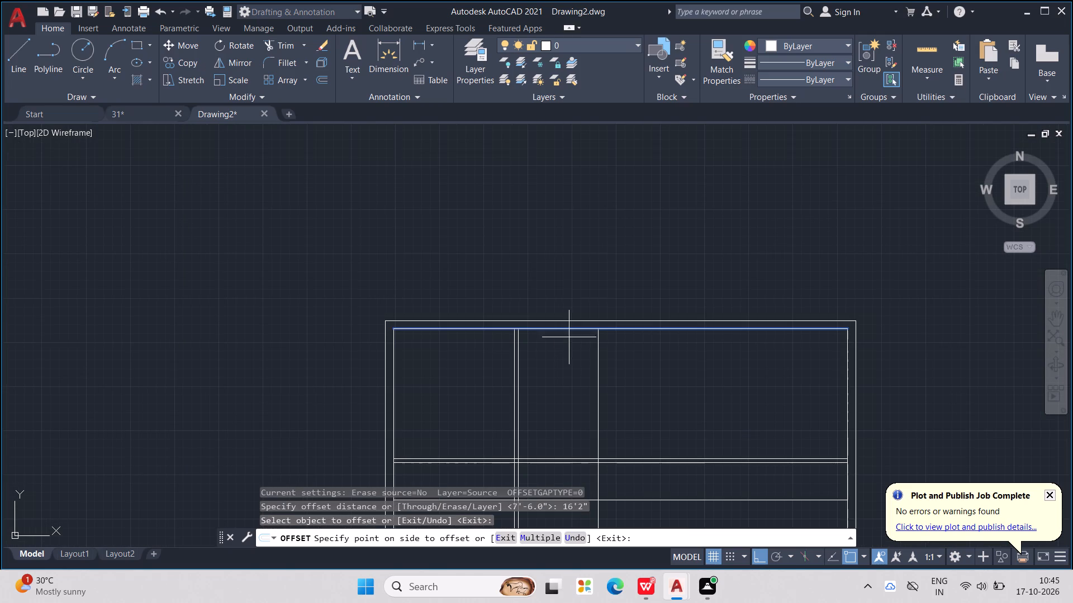
pyautogui.moveTo(585, 387); pyautogui.dragTo(599, 364, button='middle')
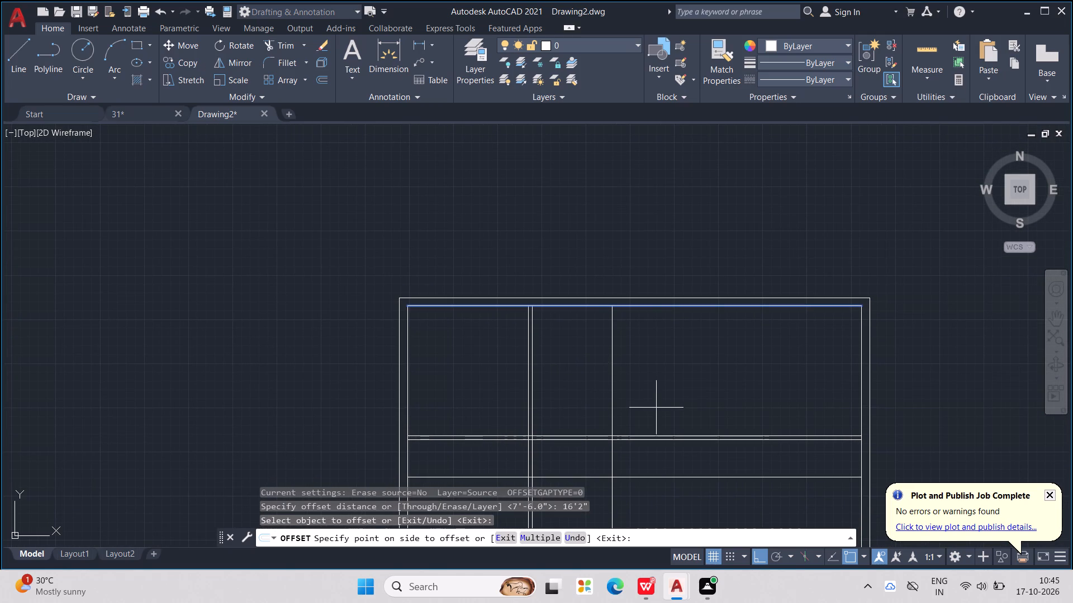
pyautogui.click(656, 408)
pyautogui.press('Escape')
pyautogui.press('Escape')
pyautogui.press('Escape')
pyautogui.press('Escape')
pyautogui.press('Escape')
pyautogui.press('Escape')
pyautogui.press('Escape')
pyautogui.press('Escape')
pyautogui.press('Escape')
pyautogui.press('Escape')
pyautogui.press('Escape')
pyautogui.press('Escape')
pyautogui.press('Escape')
pyautogui.press('Escape')
pyautogui.press('Escape')
pyautogui.press('Escape')
pyautogui.press('Escape')
pyautogui.press('Escape')
pyautogui.press('Escape')
pyautogui.press('Escape')
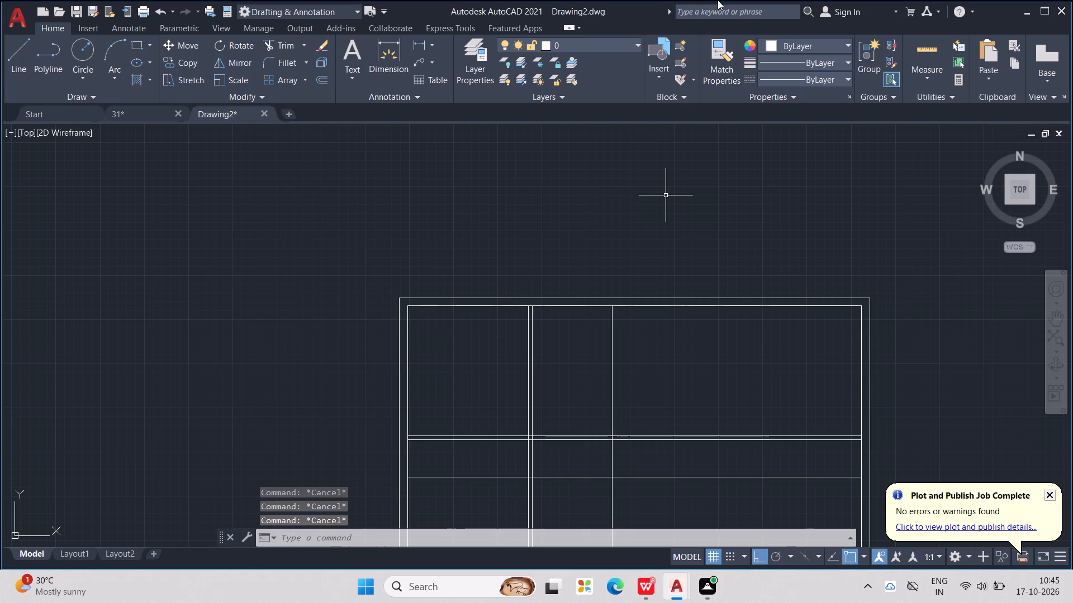
# Offset the single vertical division line right of the first partition another 7'6" to the right.
pyautogui.press('p')
pyautogui.press('BackSpace')
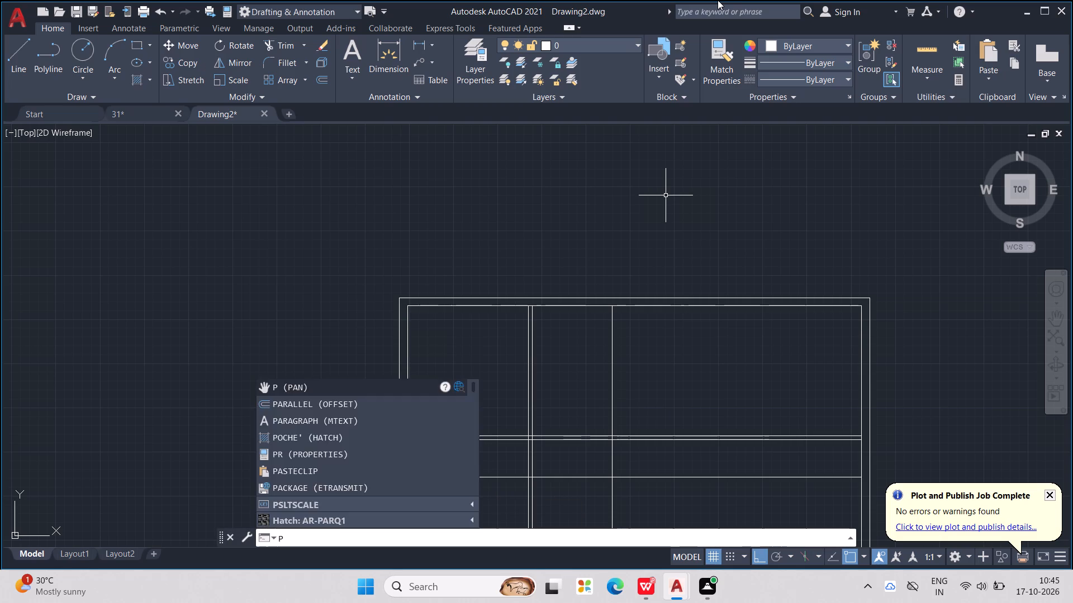
pyautogui.write('OFF')
pyautogui.press('Return')
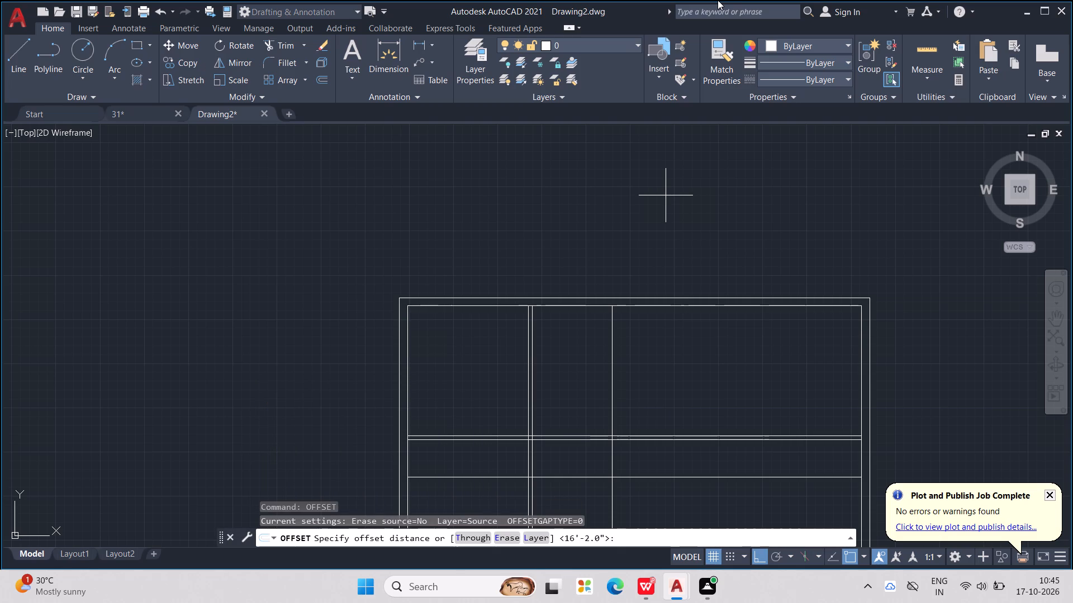
pyautogui.write("7'")
pyautogui.write('6"')
pyautogui.press('Return')
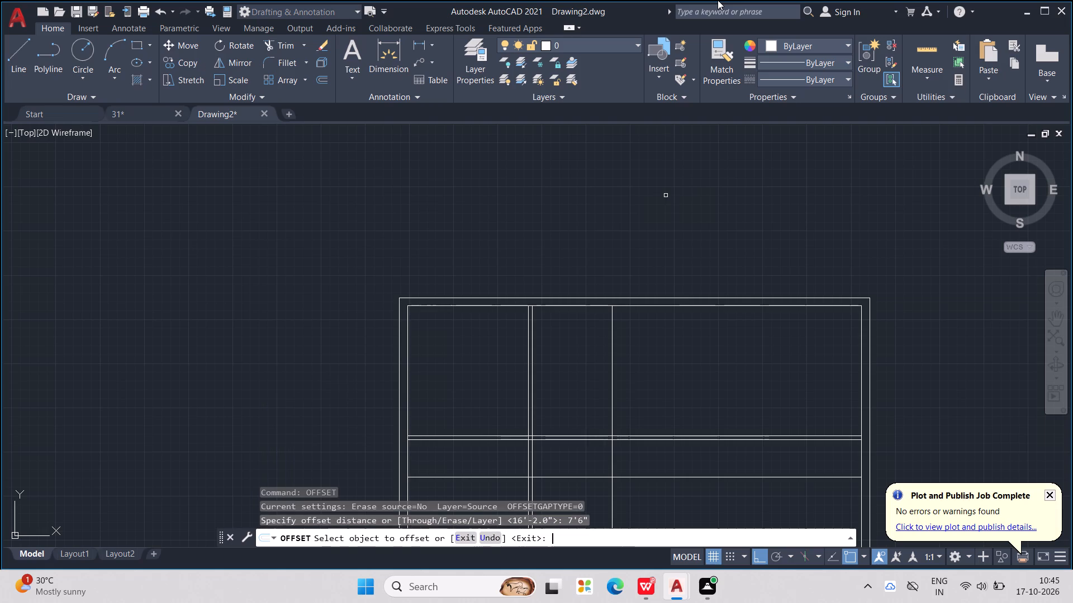
pyautogui.click(611, 380)
pyautogui.click(762, 377)
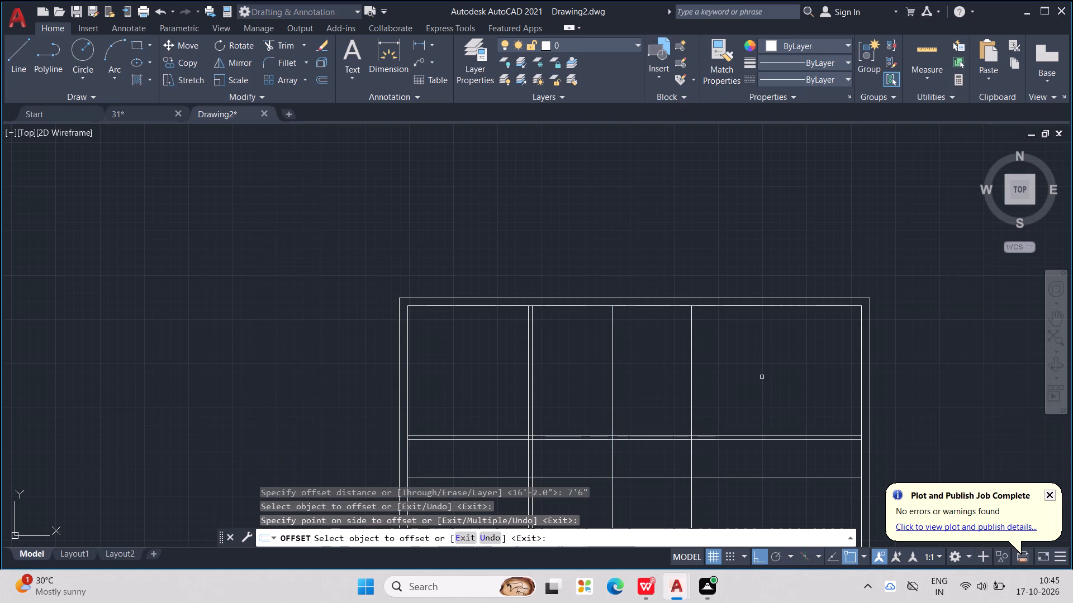
pyautogui.press('Escape')
pyautogui.press('Escape')
pyautogui.press('Escape')
pyautogui.press('Escape')
pyautogui.press('Escape')
pyautogui.press('Escape')
pyautogui.press('Escape')
pyautogui.press('Escape')
pyautogui.press('Escape')
pyautogui.press('Escape')
pyautogui.press('Escape')
pyautogui.press('Escape')
pyautogui.press('Escape')
pyautogui.press('Escape')
pyautogui.press('Escape')
pyautogui.press('Escape')
pyautogui.press('Escape')
pyautogui.press('Escape')
pyautogui.press('Escape')
pyautogui.press('Escape')
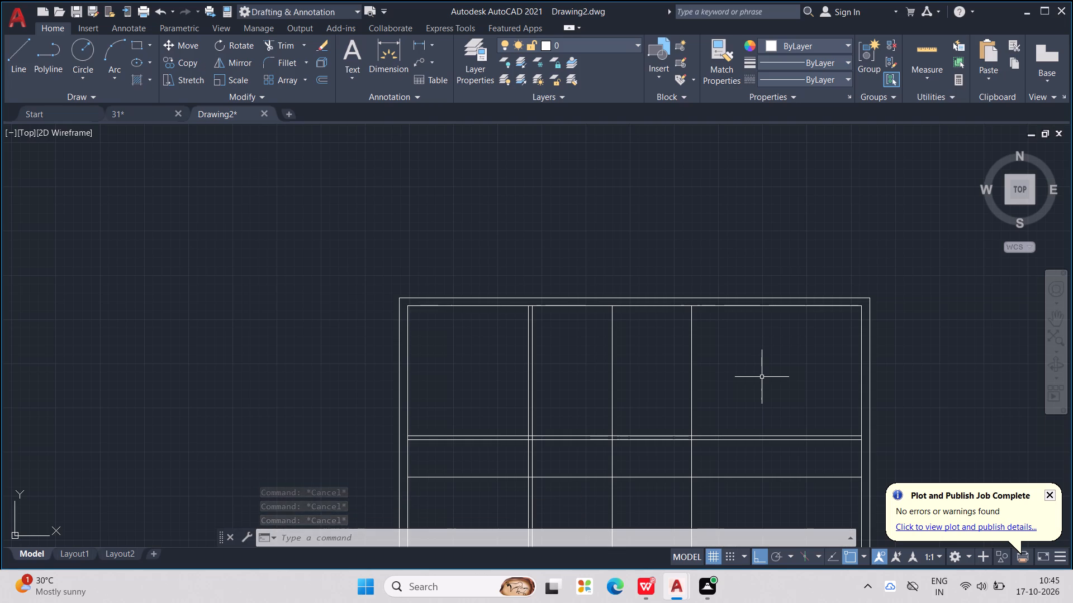
pyautogui.press('Escape')
# Offset the two single vertical division lines 4.5" to the right and the single horizontal division line 4.5" upward.
pyautogui.write('OFF')
pyautogui.press('Return')
pyautogui.write('4.5"')
pyautogui.press('Return')
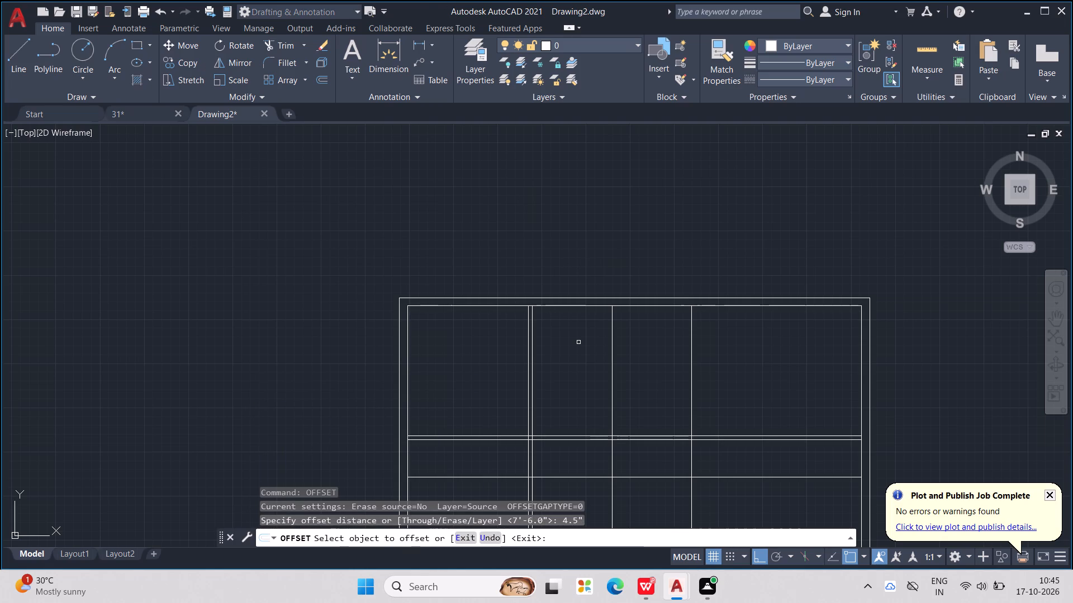
pyautogui.click(610, 338)
pyautogui.click(624, 336)
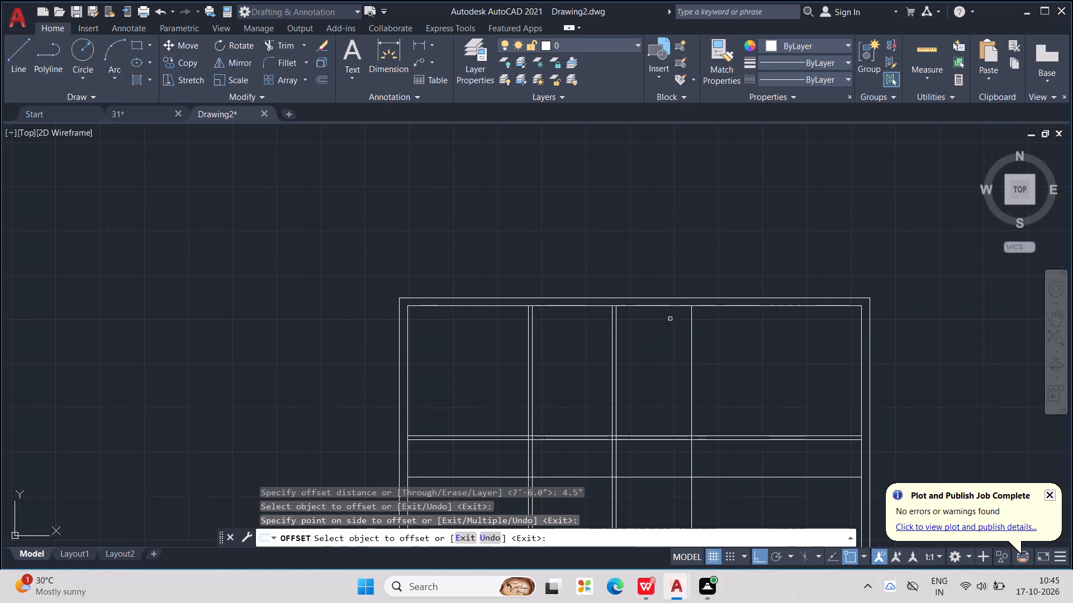
pyautogui.click(691, 348)
pyautogui.click(715, 356)
pyautogui.moveTo(725, 391); pyautogui.dragTo(711, 313, button='middle')
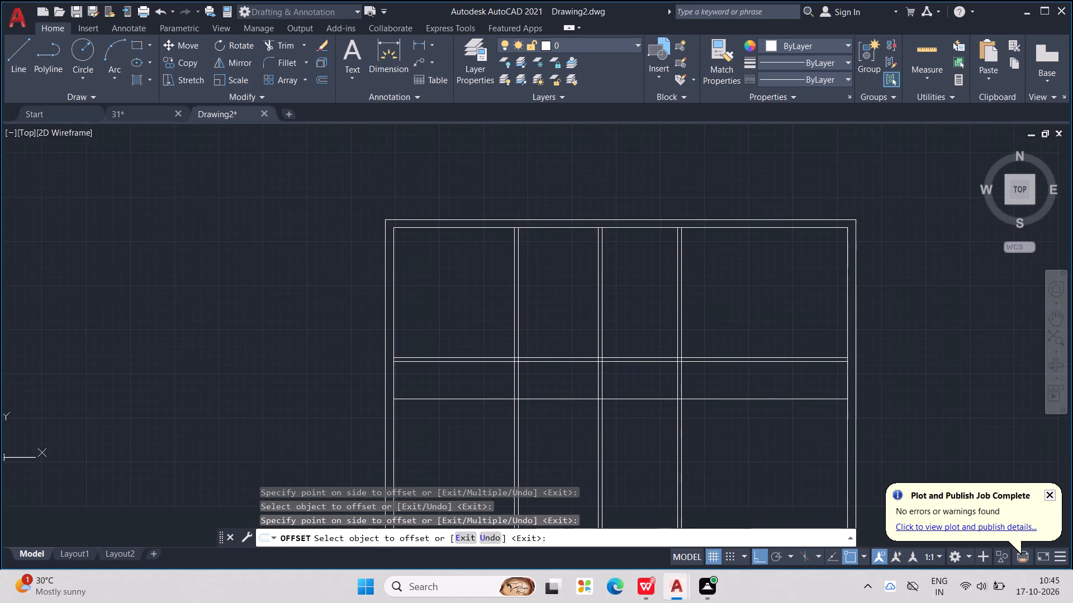
pyautogui.click(719, 398)
pyautogui.click(719, 386)
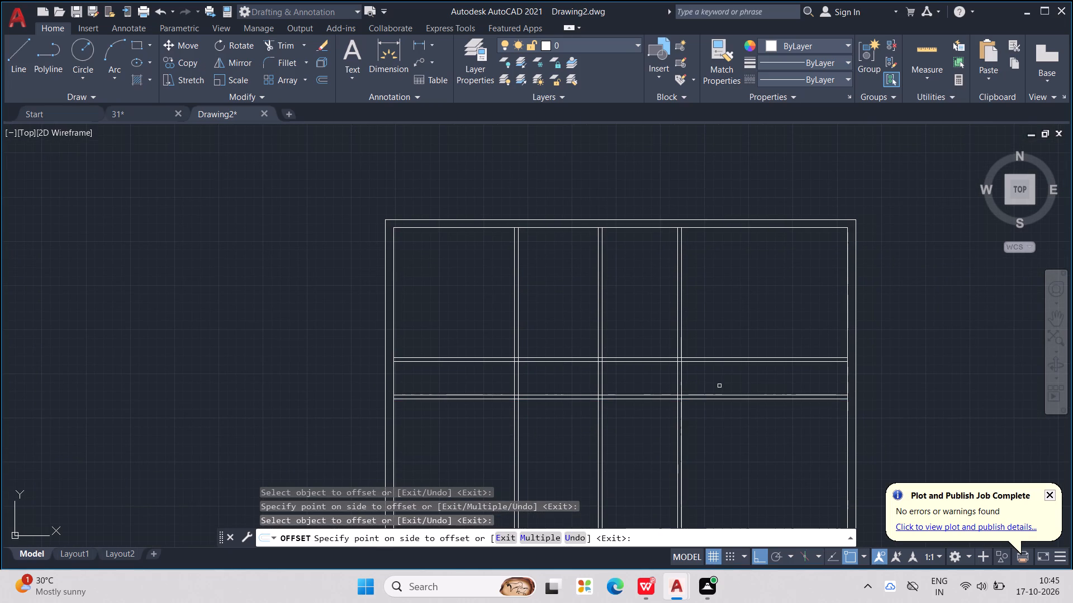
pyautogui.press('Escape')
pyautogui.press('Escape')
pyautogui.press('Escape')
pyautogui.moveTo(706, 360); pyautogui.dragTo(741, 360, button='middle')
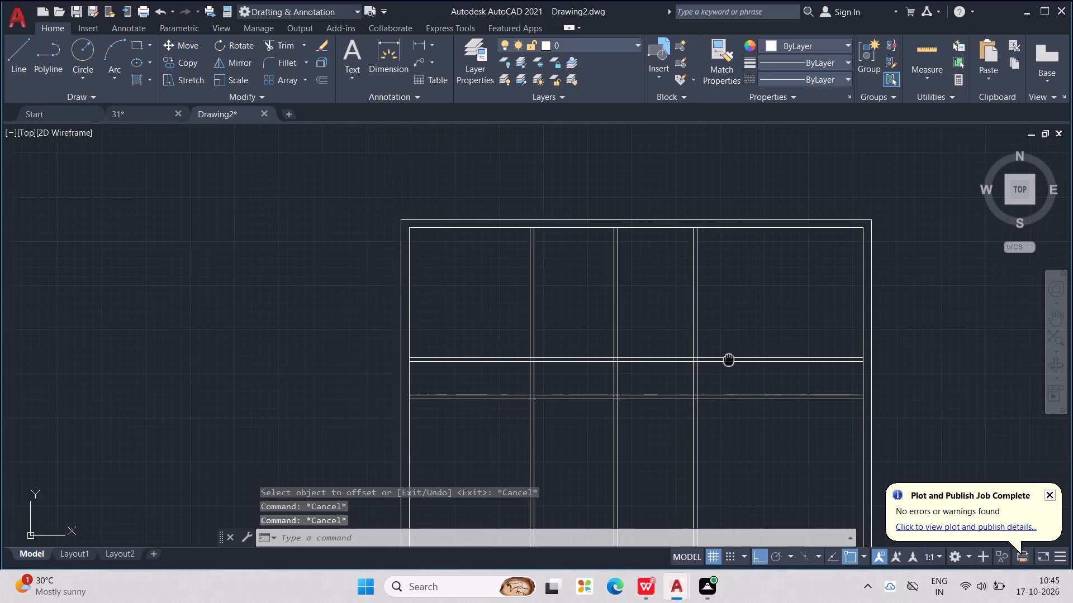
pyautogui.moveTo(741, 360); pyautogui.dragTo(752, 360, button='middle')
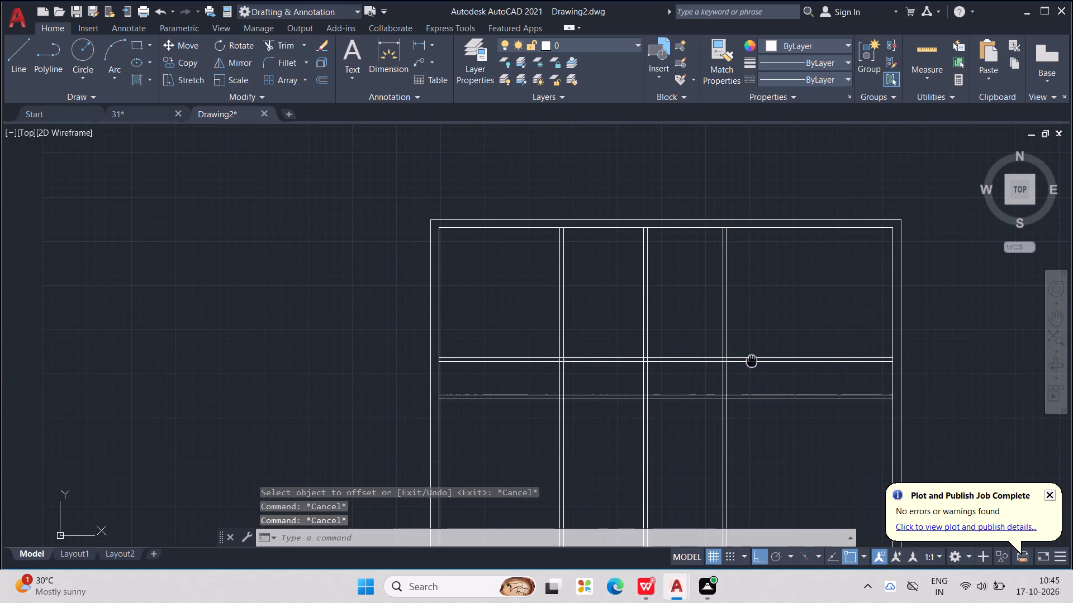
pyautogui.moveTo(752, 360); pyautogui.dragTo(753, 360, button='middle')
pyautogui.press('Escape')
pyautogui.press('Escape')
pyautogui.press('Escape')
pyautogui.press('Escape')
pyautogui.press('Escape')
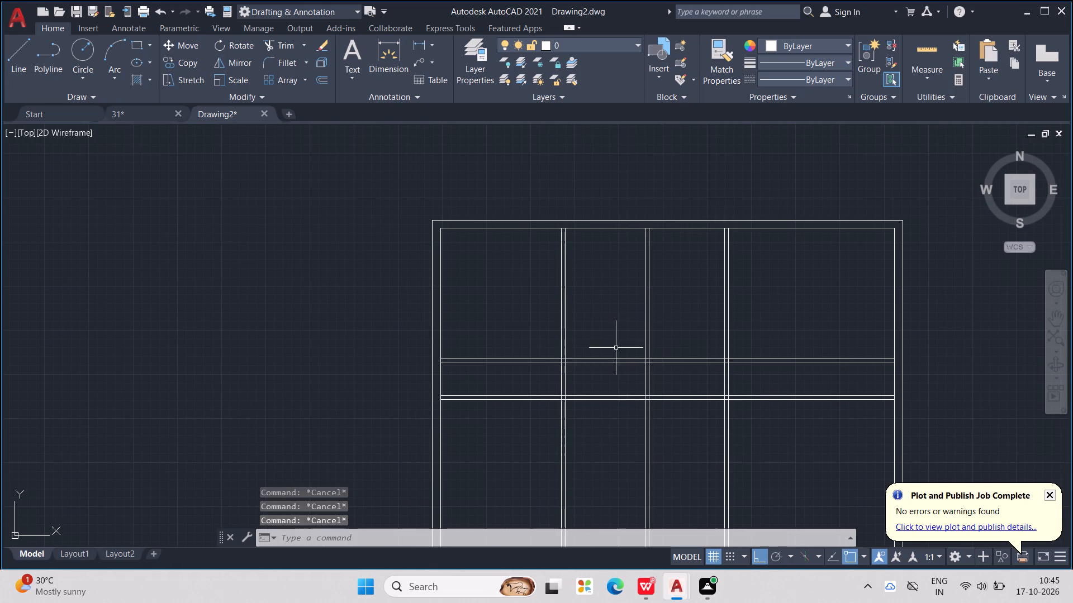
pyautogui.press('Escape')
pyautogui.press('Escape')
pyautogui.press('Escape')
pyautogui.press('Escape')
pyautogui.press('Escape')
pyautogui.press('Escape')
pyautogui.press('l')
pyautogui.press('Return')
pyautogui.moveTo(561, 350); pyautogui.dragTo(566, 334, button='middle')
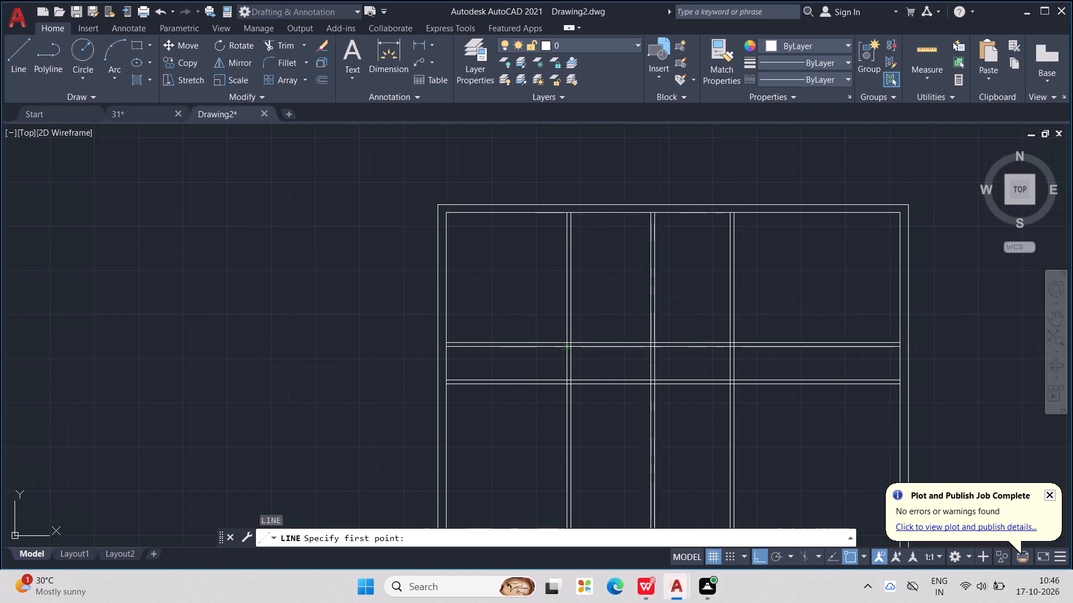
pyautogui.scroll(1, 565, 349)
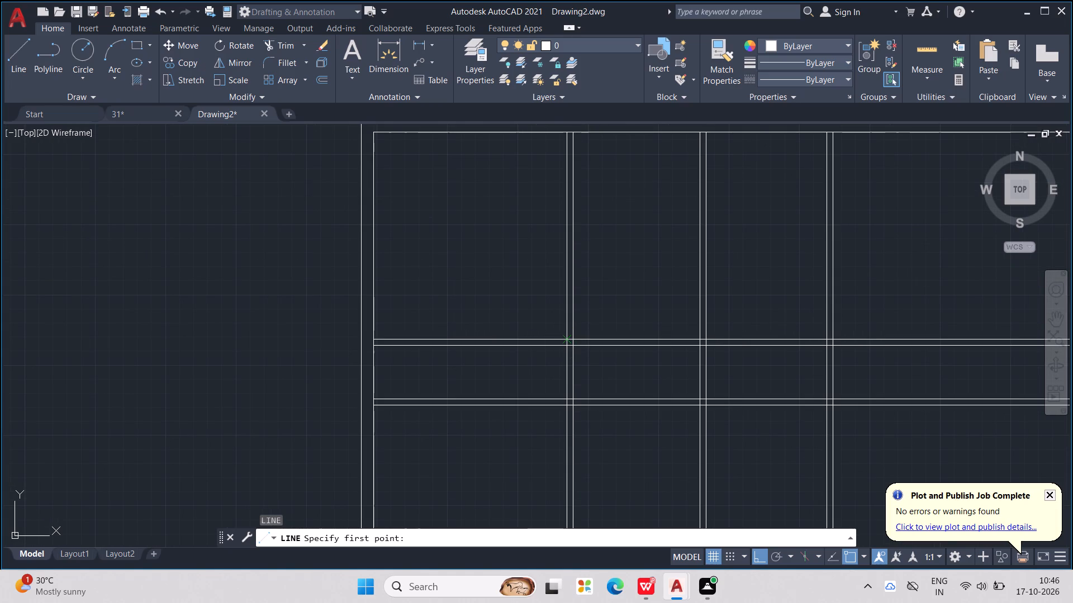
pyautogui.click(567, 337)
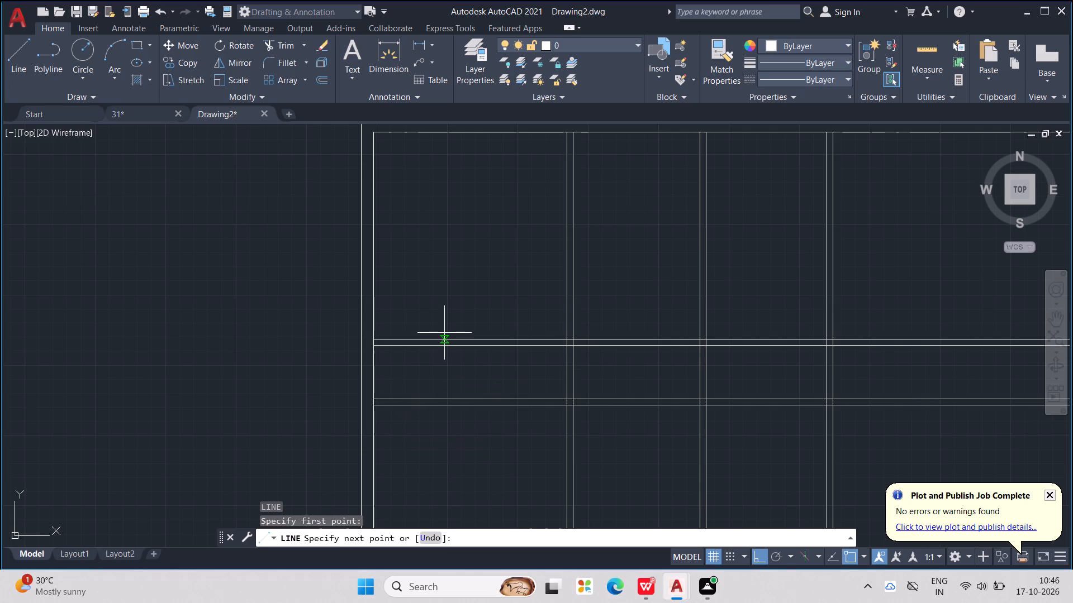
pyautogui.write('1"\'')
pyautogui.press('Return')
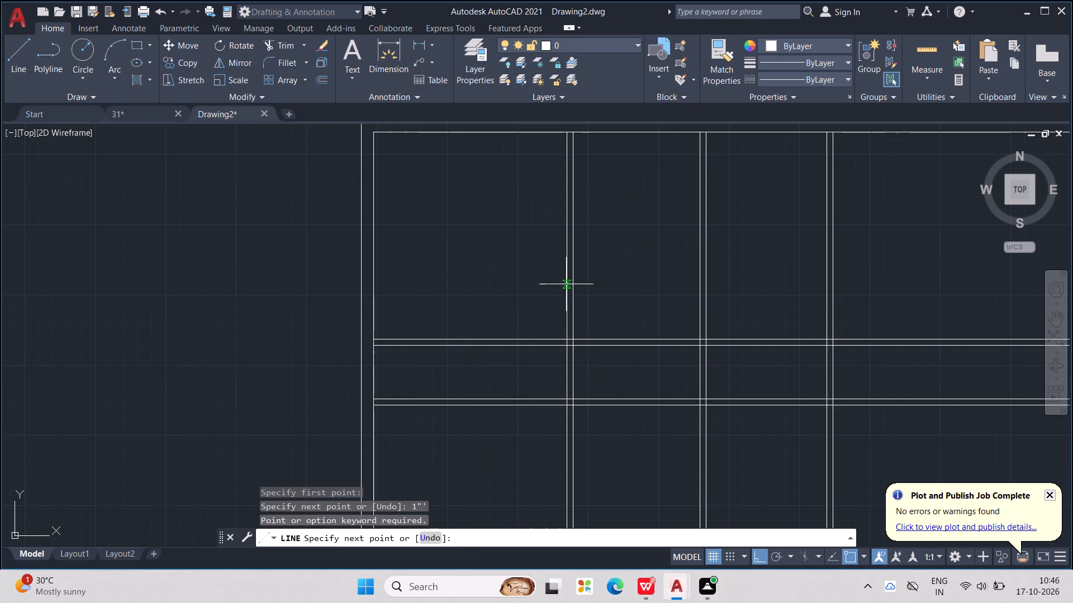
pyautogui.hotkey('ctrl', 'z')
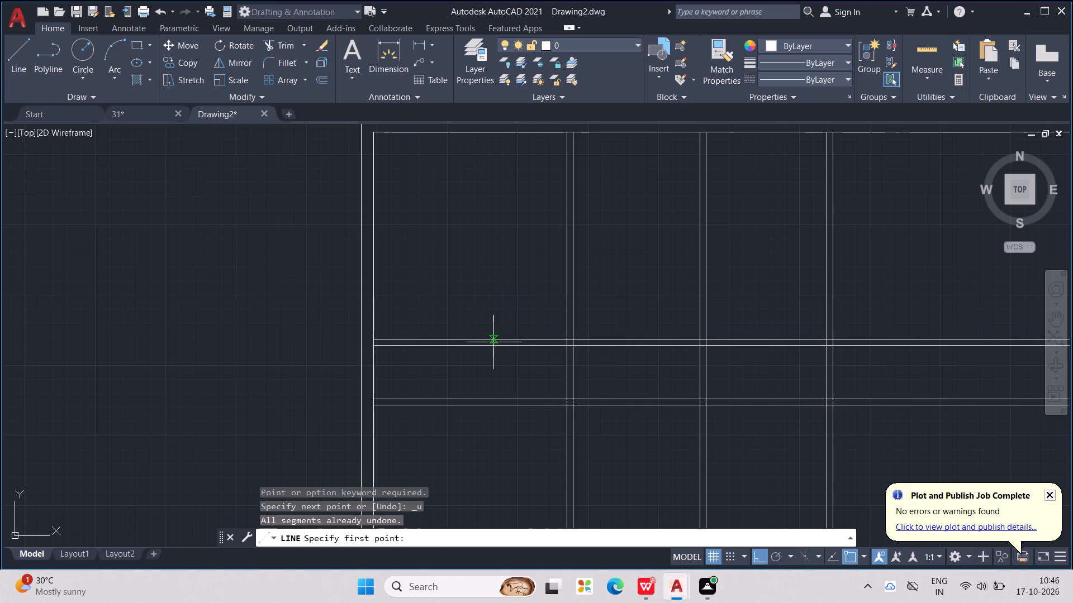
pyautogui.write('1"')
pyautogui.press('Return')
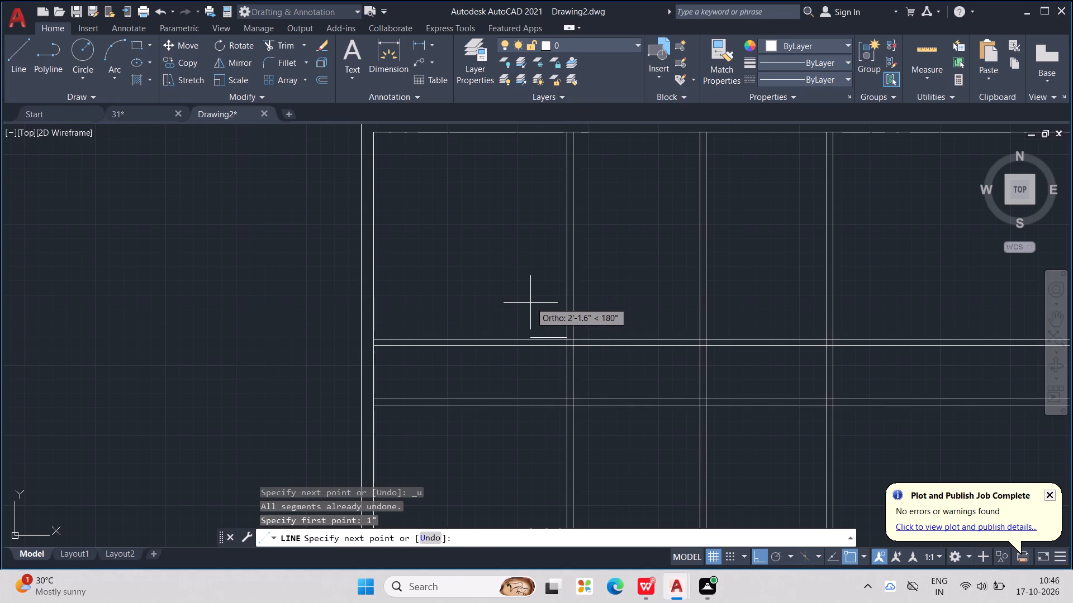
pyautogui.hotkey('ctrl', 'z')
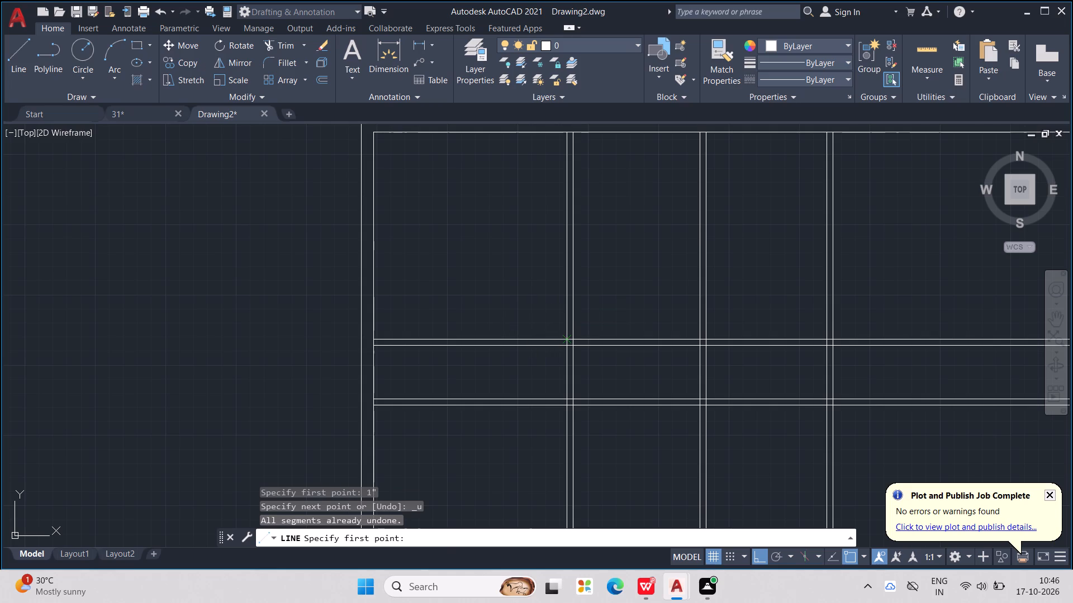
# Draw door-leaf lines from the first vertical partition's left line at the upper horizontal partition's top line: 1" left, 2' up, 2" left.
pyautogui.click(565, 338)
pyautogui.write('1"')
pyautogui.press('Return')
pyautogui.scroll(-1, 540, 344)
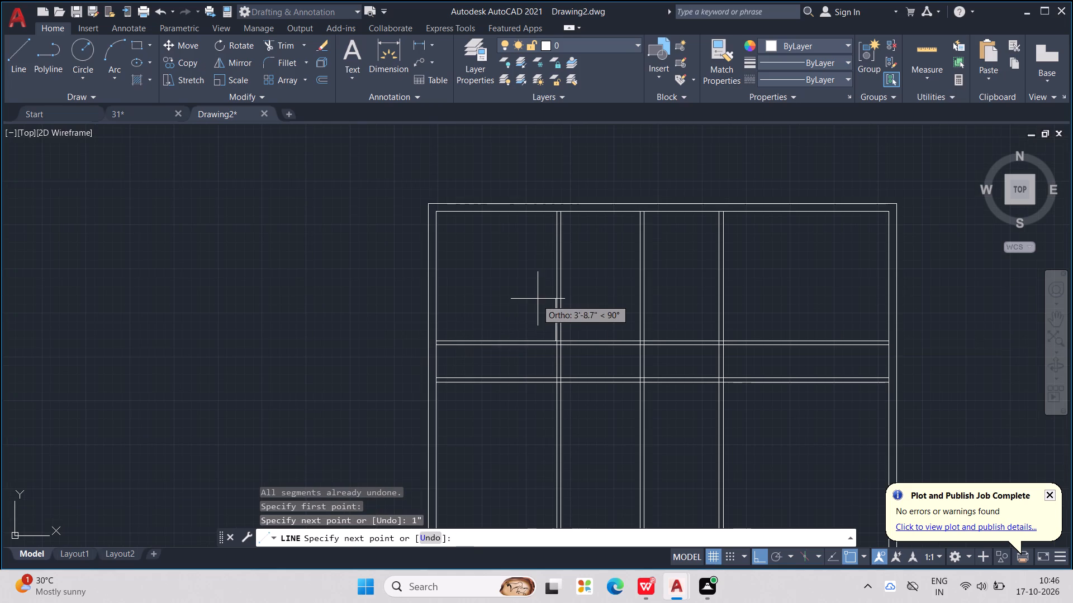
pyautogui.scroll(1, 543, 296)
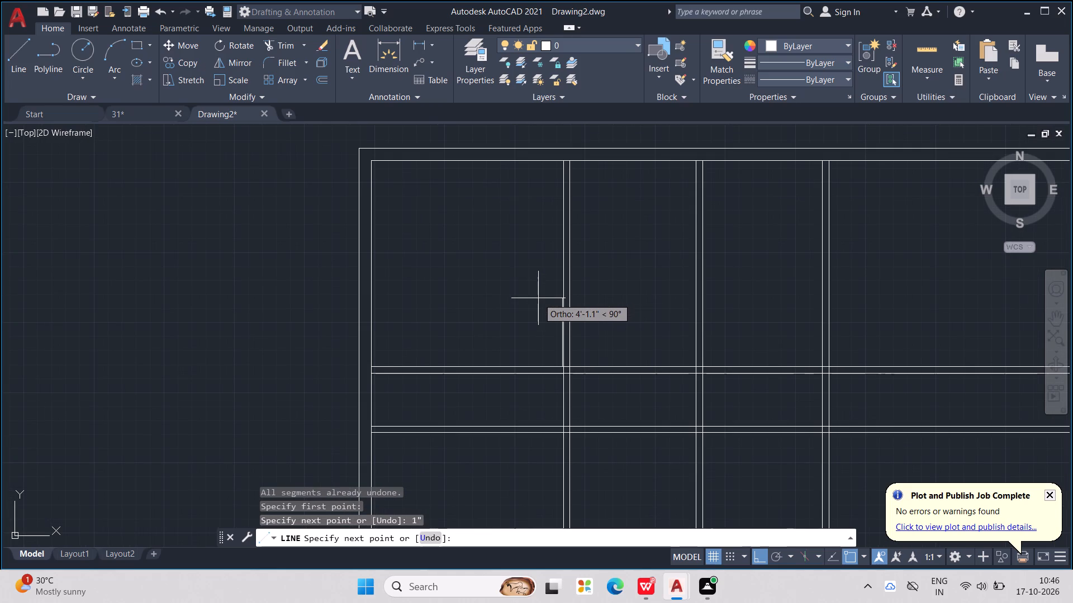
pyautogui.write("2'")
pyautogui.press('Return')
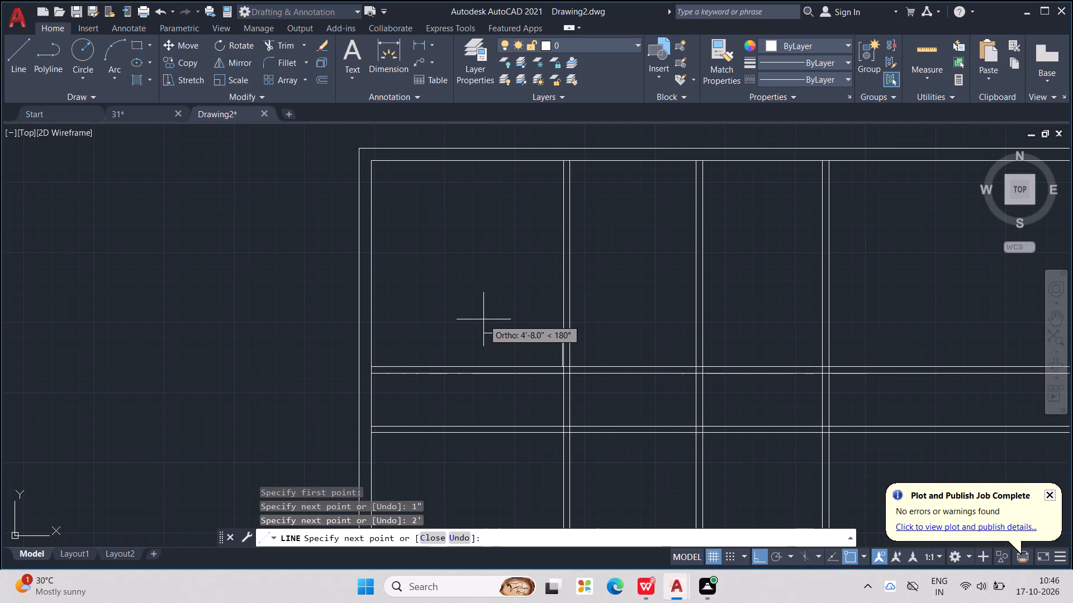
pyautogui.write('2"')
pyautogui.press('Return')
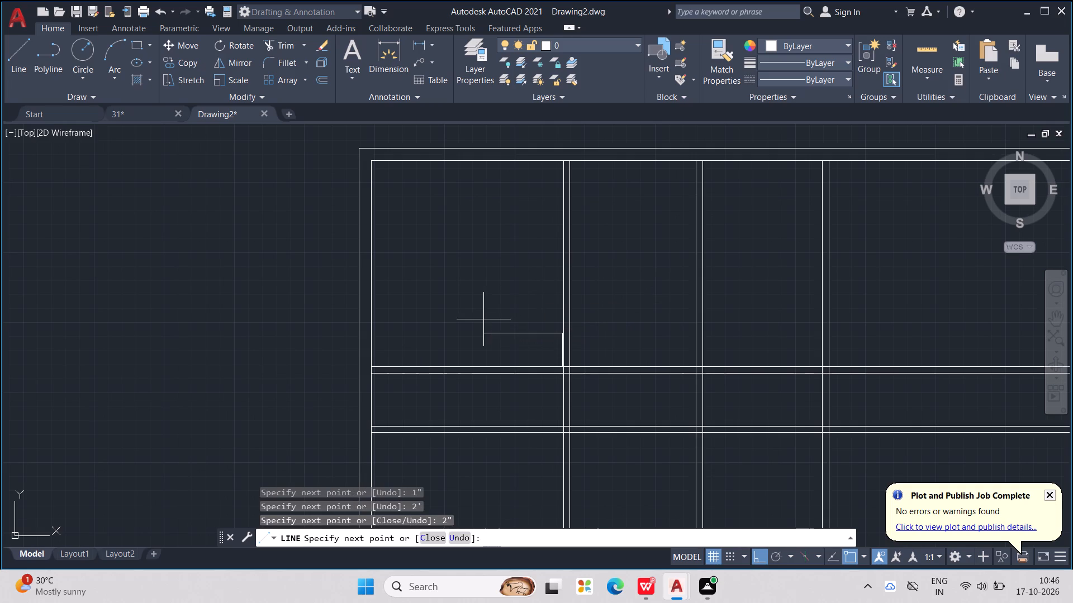
# Complete the door leaf with a vertical line down to the lower line of the upper horizontal partition.
pyautogui.scroll(5, 553, 346)
pyautogui.moveTo(561, 378); pyautogui.dragTo(571, 319, button='middle')
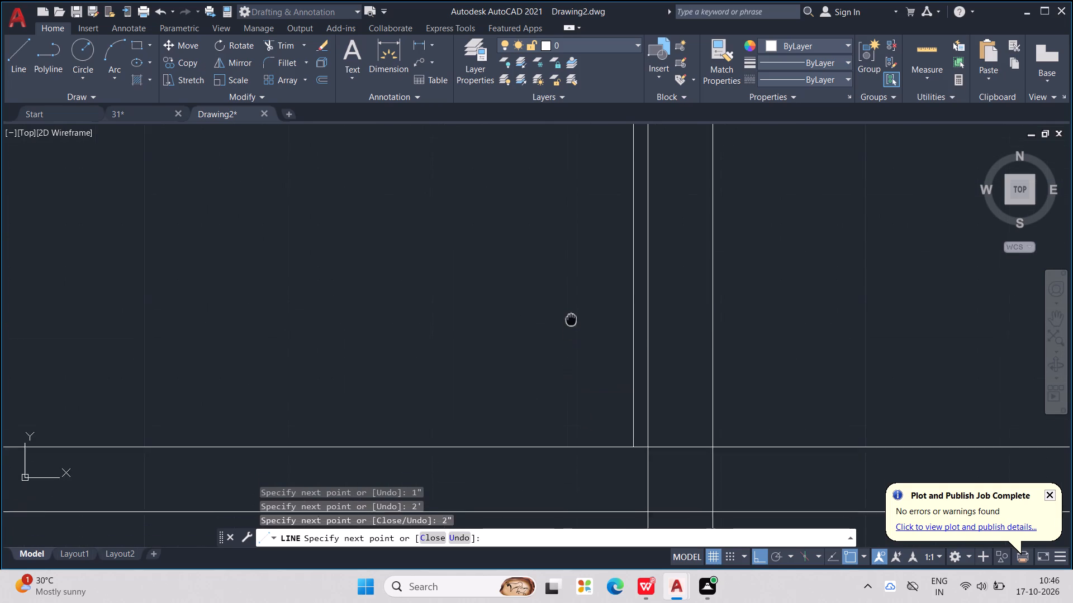
pyautogui.moveTo(571, 319); pyautogui.dragTo(571, 314, button='middle')
pyautogui.scroll(-1, 573, 309)
pyautogui.scroll(2, 601, 382)
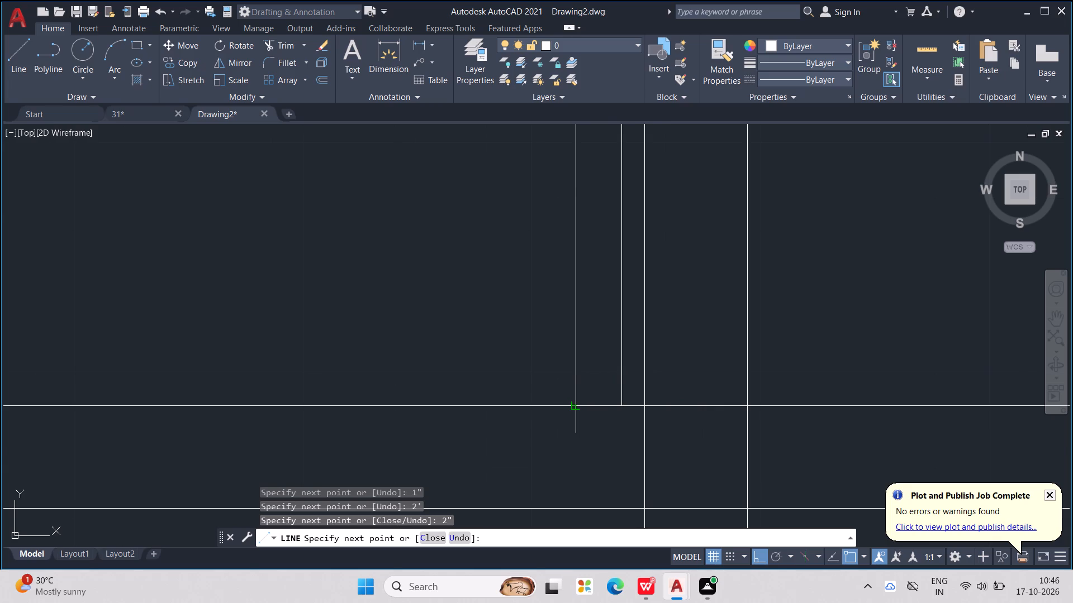
pyautogui.scroll(-2, 579, 406)
pyautogui.moveTo(582, 428); pyautogui.dragTo(583, 386, button='middle')
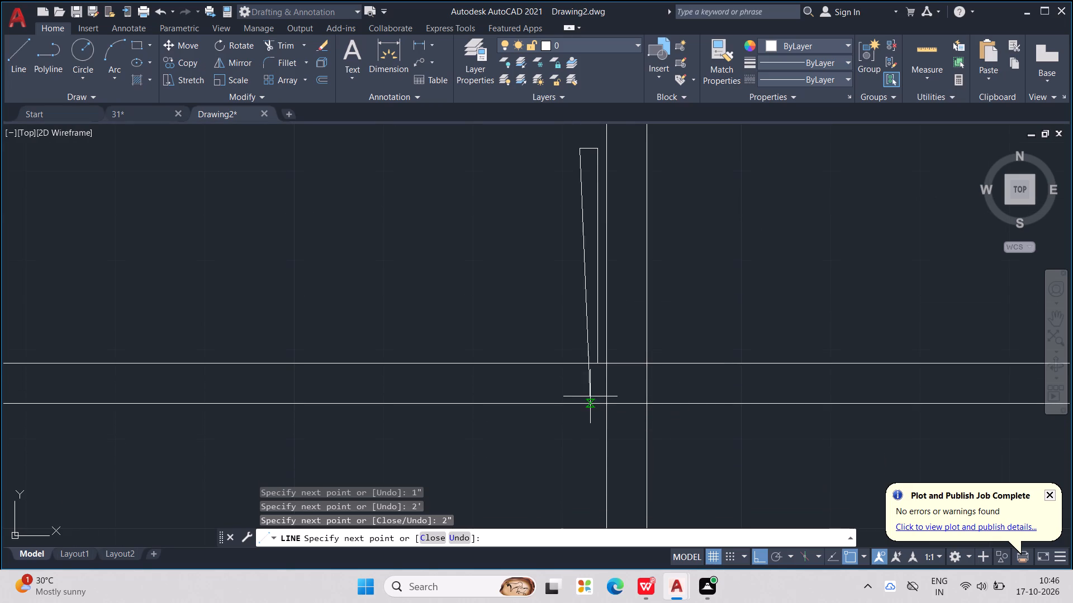
pyautogui.click(585, 405)
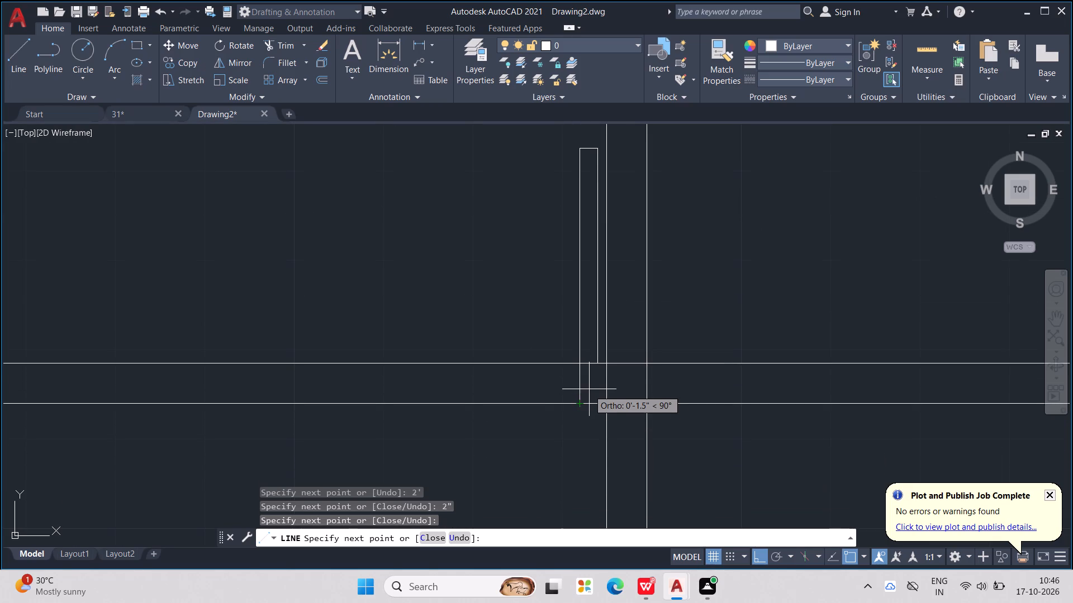
pyautogui.press('Escape')
pyautogui.press('Escape')
pyautogui.scroll(-3, 600, 371)
pyautogui.moveTo(641, 354); pyautogui.dragTo(714, 388, button='middle')
pyautogui.press('Escape')
pyautogui.press('Escape')
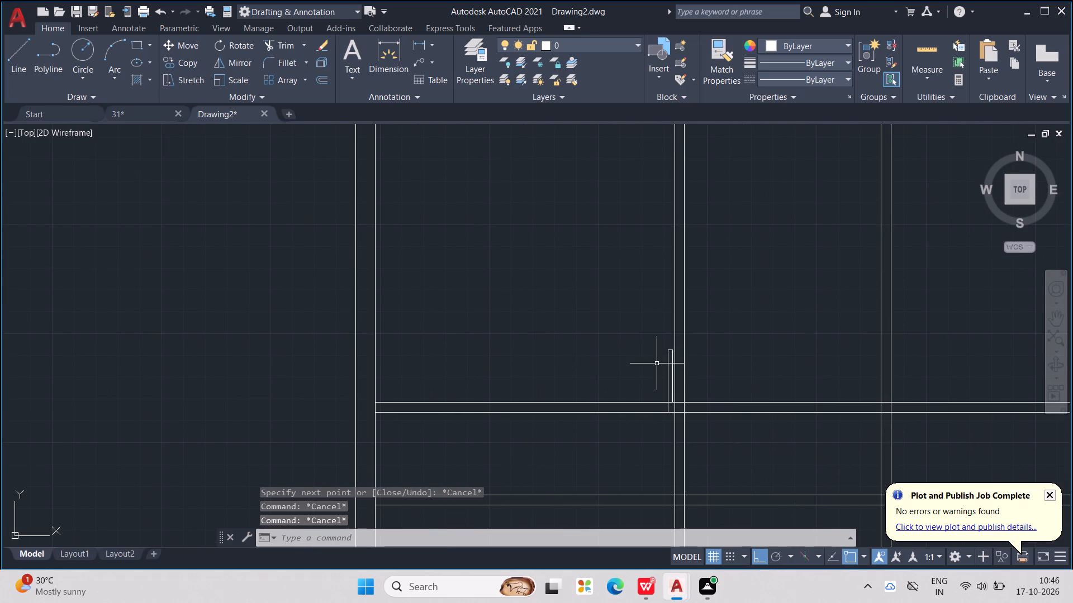
# Offset the door leaf's left line 2' to the left.
pyautogui.write('OFF')
pyautogui.press('Return')
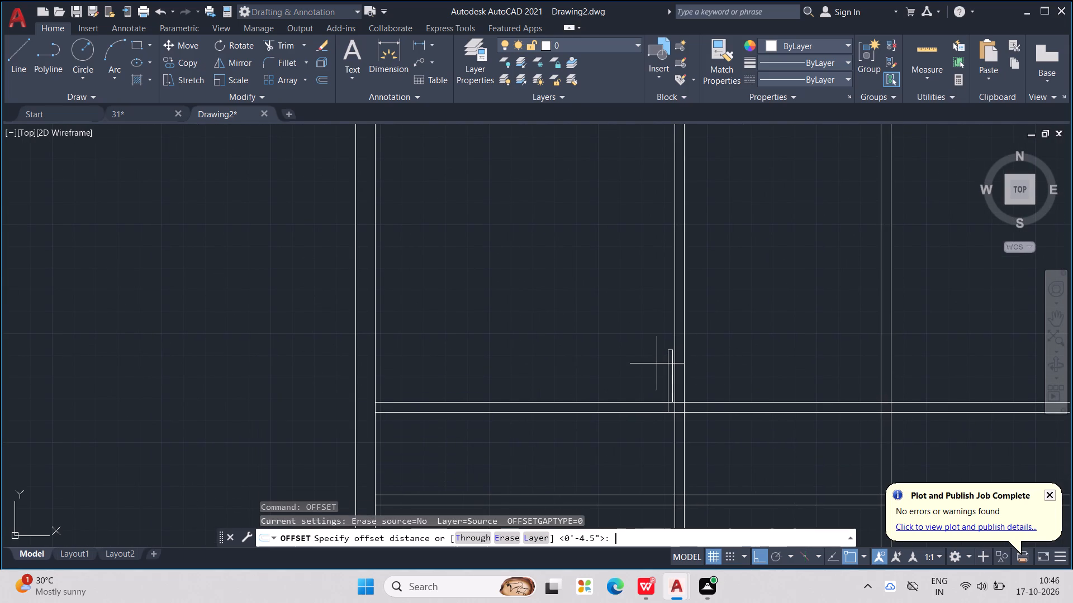
pyautogui.write("2'")
pyautogui.press('Return')
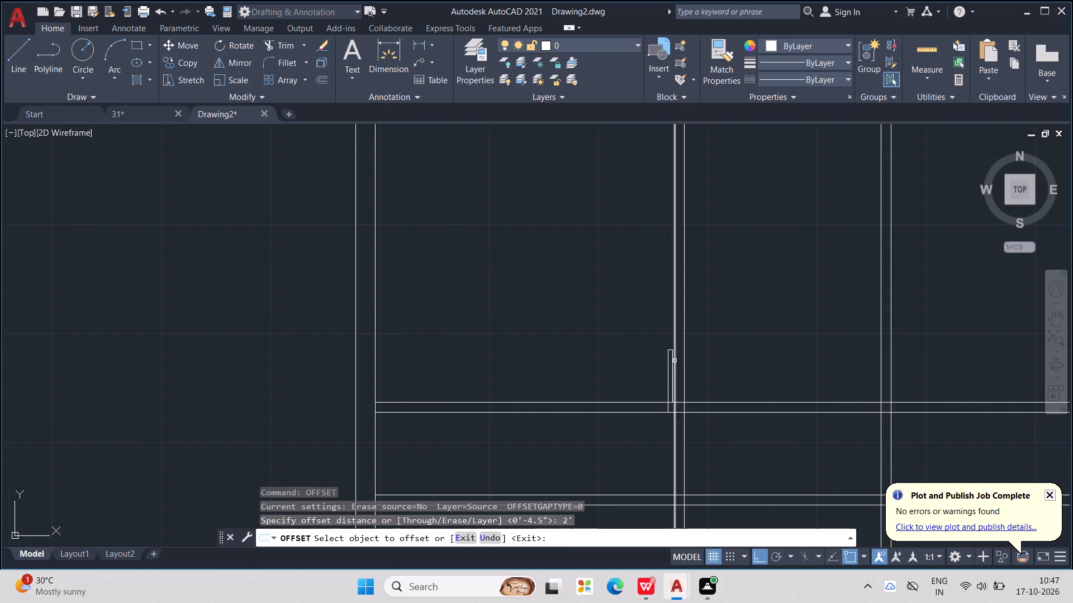
pyautogui.scroll(2, 665, 362)
pyautogui.click(681, 358)
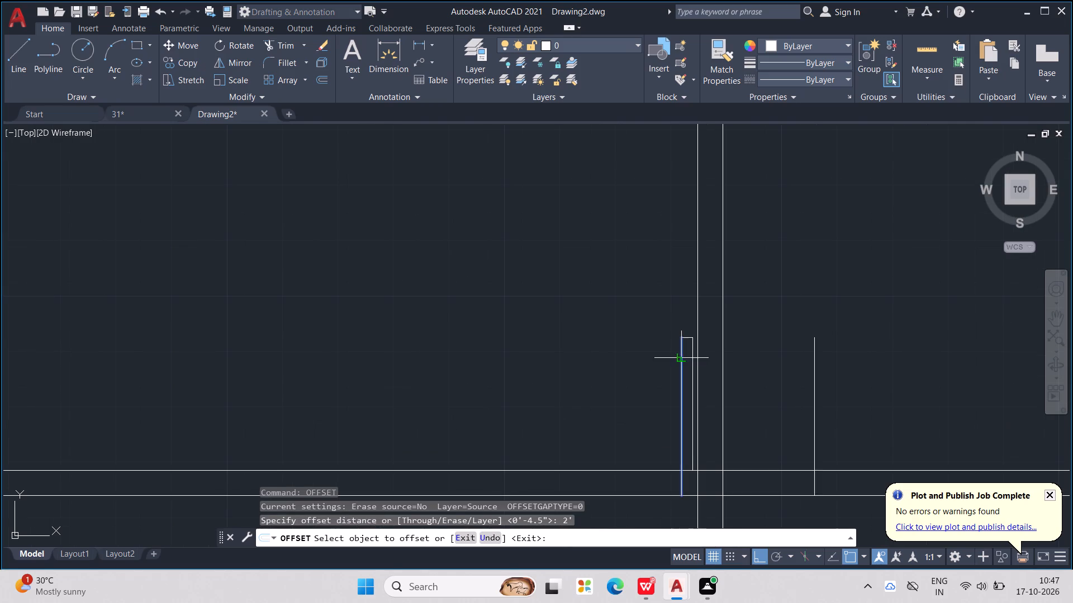
pyautogui.click(637, 348)
pyautogui.scroll(-3, 626, 336)
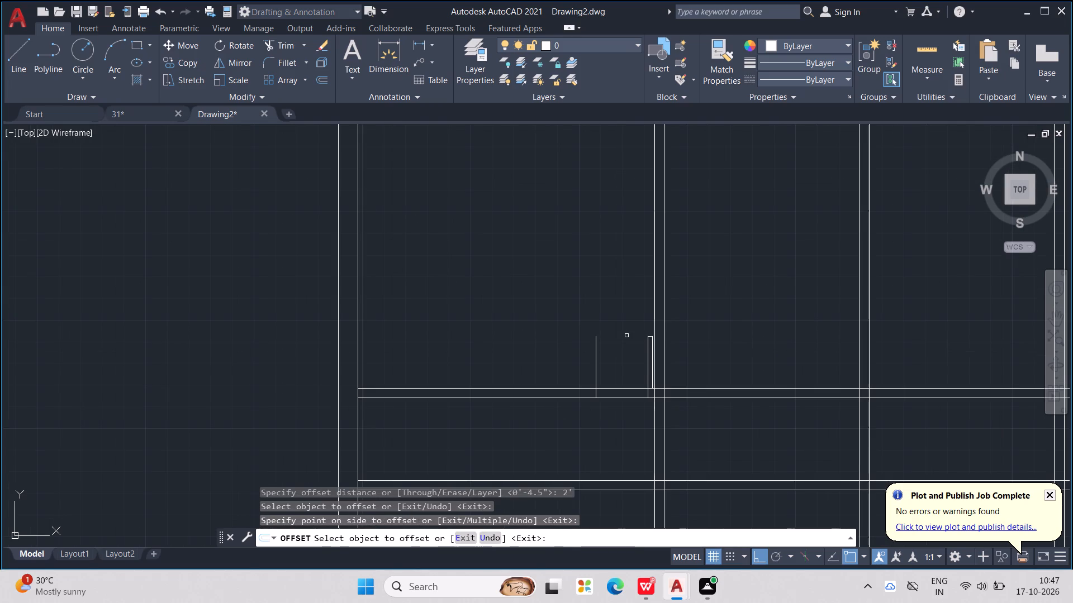
pyautogui.press('Escape')
pyautogui.press('Escape')
pyautogui.press('Escape')
pyautogui.press('Escape')
pyautogui.press('Escape')
pyautogui.press('Escape')
pyautogui.press('Escape')
pyautogui.press('Escape')
pyautogui.press('Escape')
pyautogui.press('Escape')
pyautogui.press('Escape')
pyautogui.press('Escape')
pyautogui.press('Escape')
pyautogui.press('Escape')
pyautogui.press('Escape')
pyautogui.press('Escape')
pyautogui.press('Escape')
pyautogui.press('Escape')
pyautogui.press('Escape')
pyautogui.press('Escape')
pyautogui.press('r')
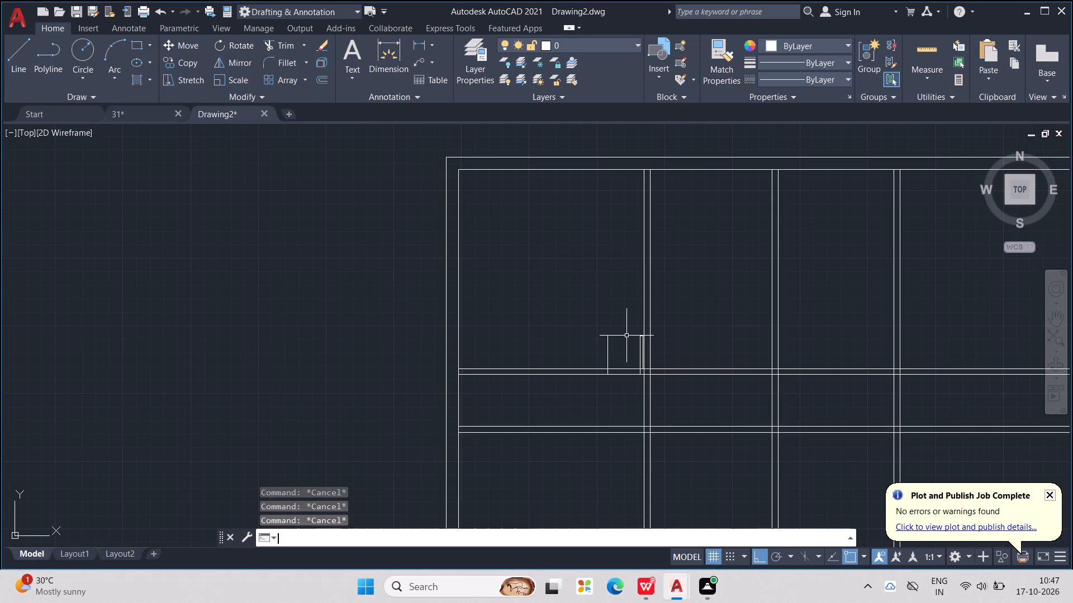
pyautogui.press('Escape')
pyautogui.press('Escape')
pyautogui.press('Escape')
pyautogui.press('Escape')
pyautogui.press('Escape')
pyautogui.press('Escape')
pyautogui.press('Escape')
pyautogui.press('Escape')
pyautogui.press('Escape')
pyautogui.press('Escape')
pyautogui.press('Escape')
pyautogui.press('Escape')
# Trim the horizontal partition's two lines between the offset line and the door leaf, and the offset line's part above the wall.
pyautogui.write('TR')
pyautogui.press('Return')
pyautogui.scroll(1, 599, 353)
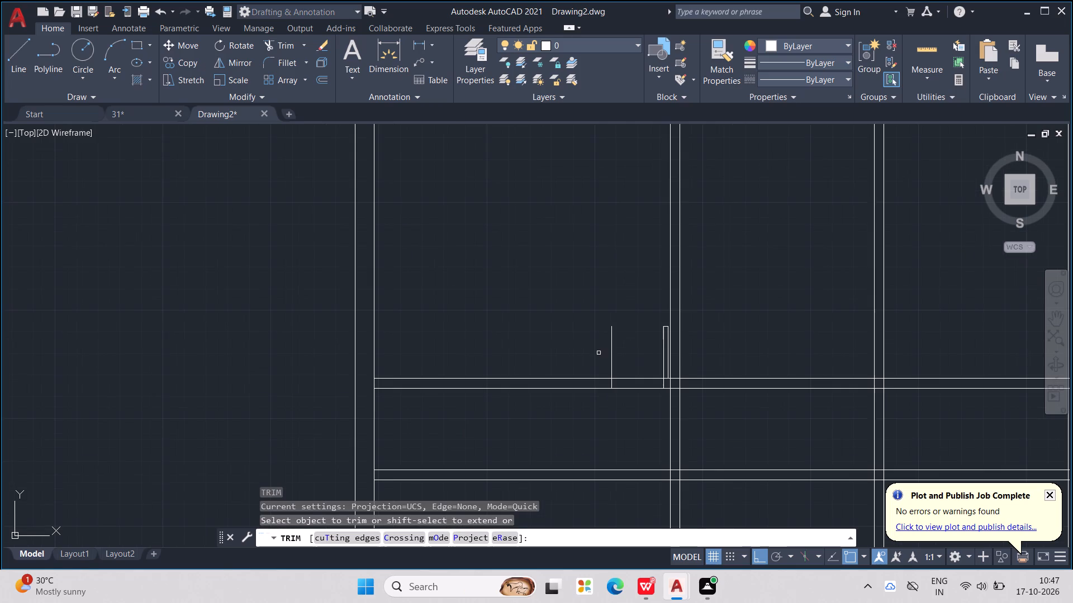
pyautogui.moveTo(605, 333); pyautogui.dragTo(642, 402)
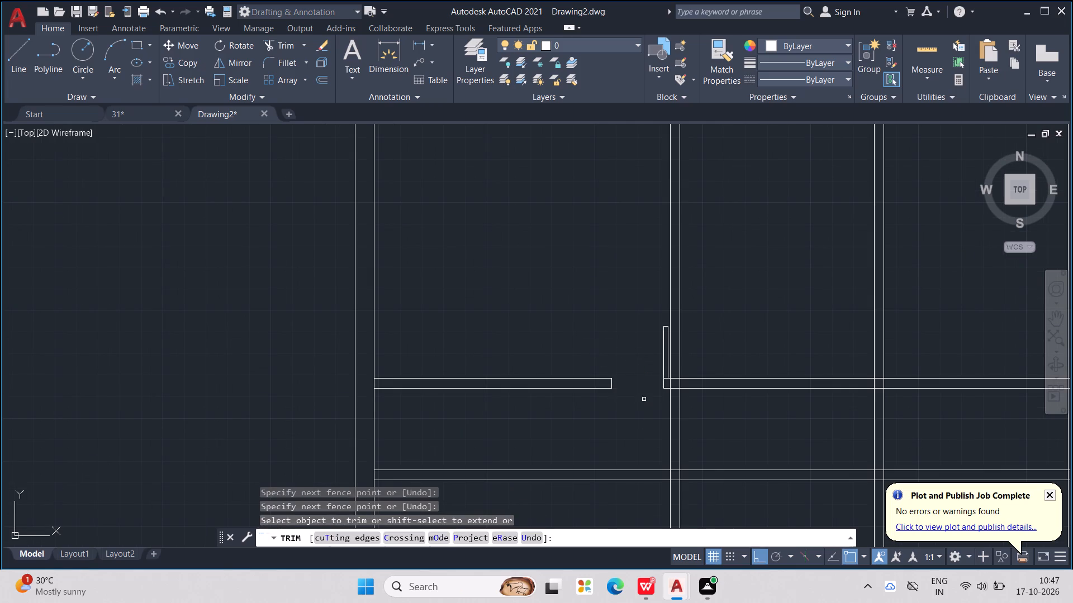
# Draw a three-point door-swing arc through the leaf's top right and top left corners, ending at the opening's upper left corner.
pyautogui.click(106, 42)
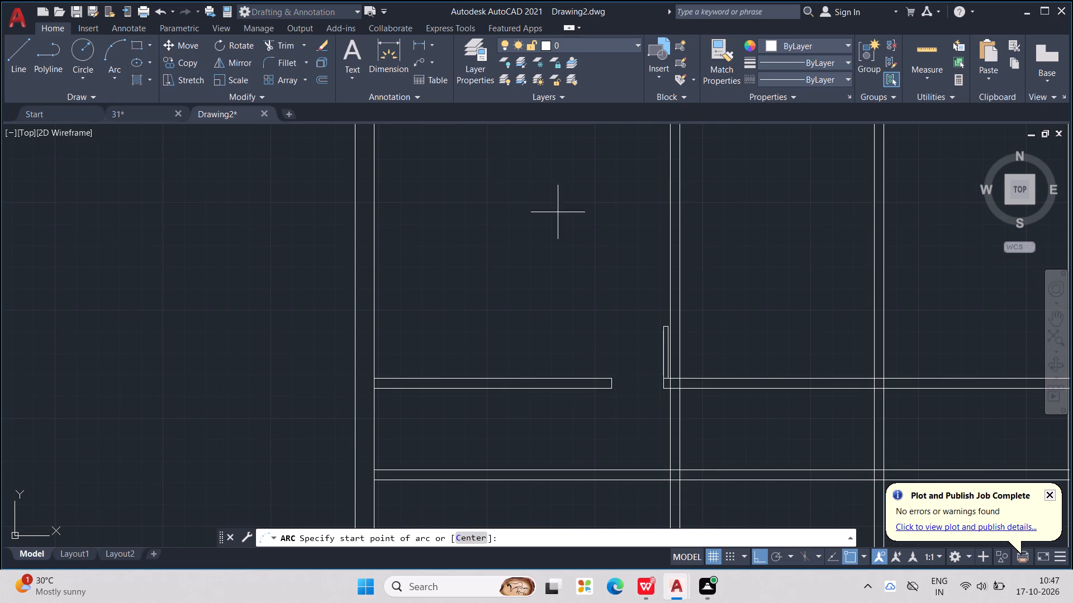
pyautogui.scroll(2, 648, 293)
pyautogui.scroll(2, 699, 361)
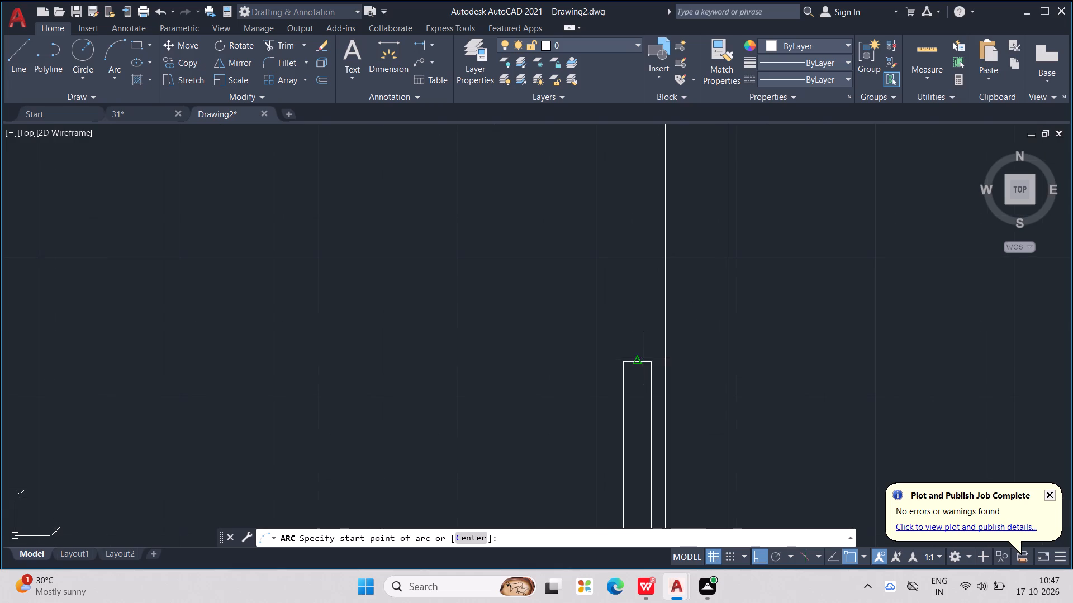
pyautogui.click(655, 358)
pyautogui.click(629, 361)
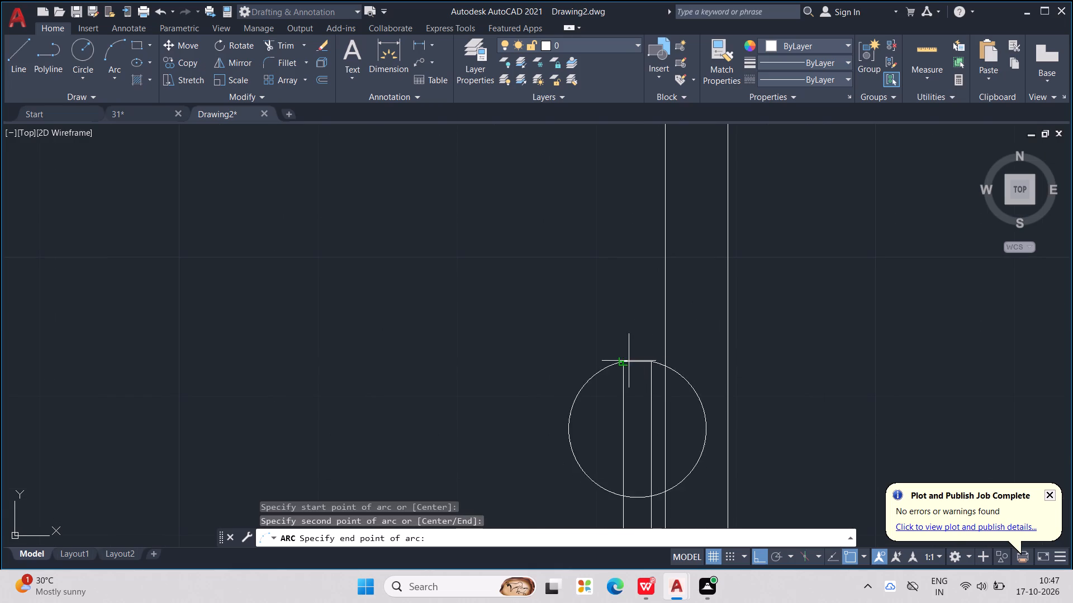
pyautogui.scroll(-3, 629, 357)
pyautogui.moveTo(535, 404); pyautogui.dragTo(587, 372, button='middle')
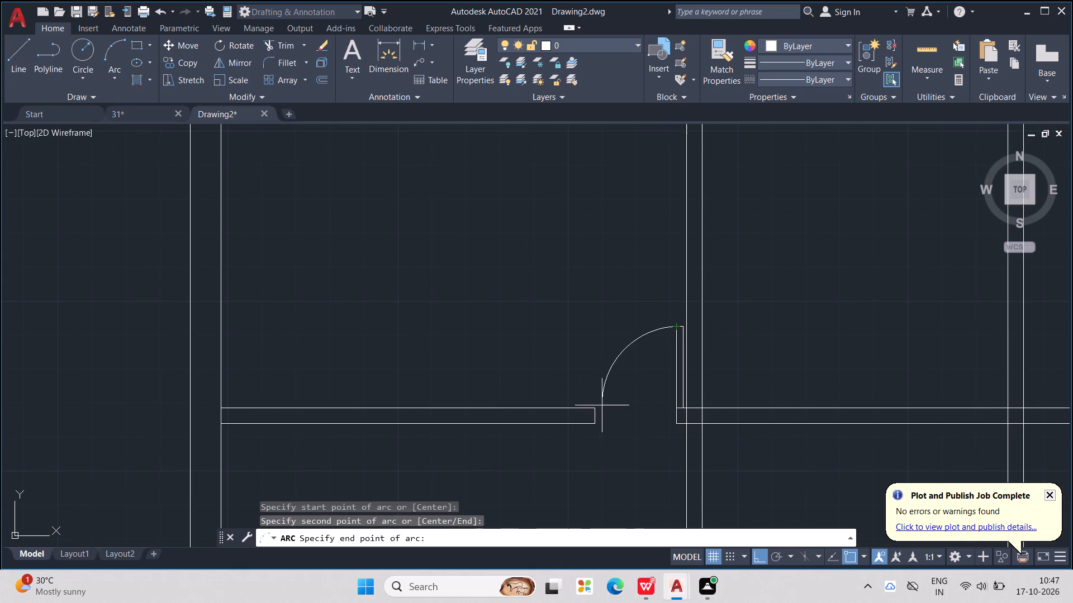
pyautogui.click(597, 409)
# Draw a line from the third vertical partition's right line along the upper horizontal partition's upper line 1" right, continuing 2' up.
pyautogui.scroll(-4, 612, 402)
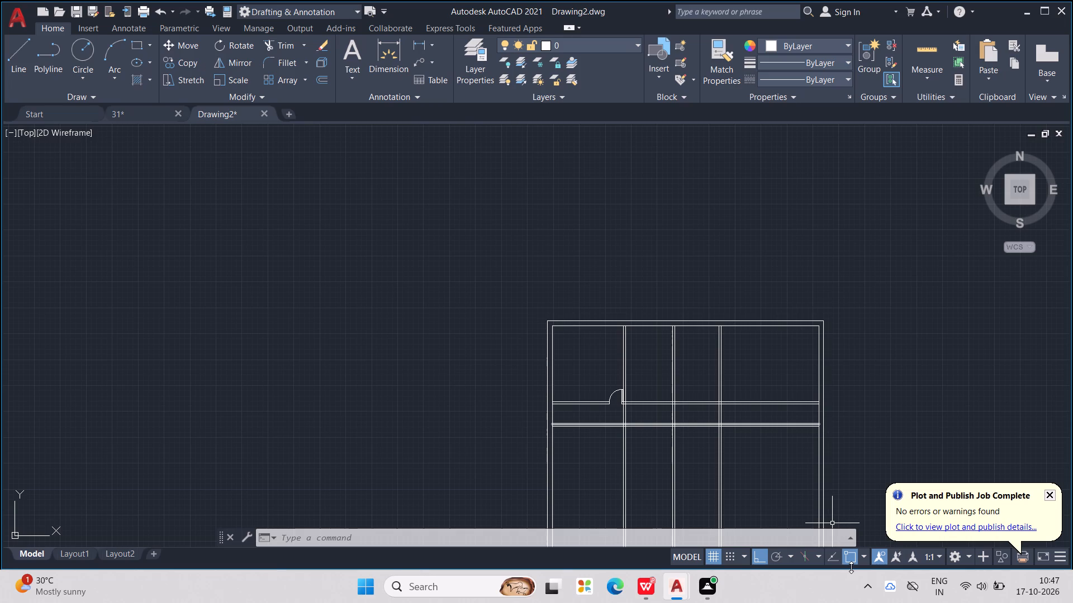
pyautogui.scroll(2, 895, 433)
pyautogui.moveTo(884, 427); pyautogui.dragTo(884, 430, button='middle')
pyautogui.scroll(-1, 884, 427)
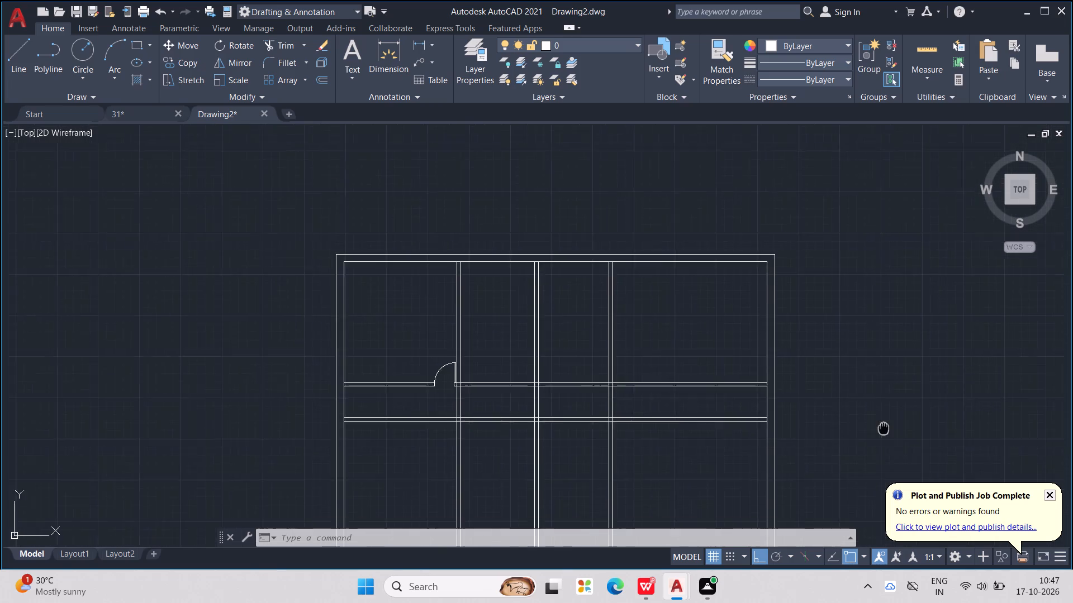
pyautogui.moveTo(884, 430); pyautogui.dragTo(889, 457, button='middle')
pyautogui.scroll(1, 840, 428)
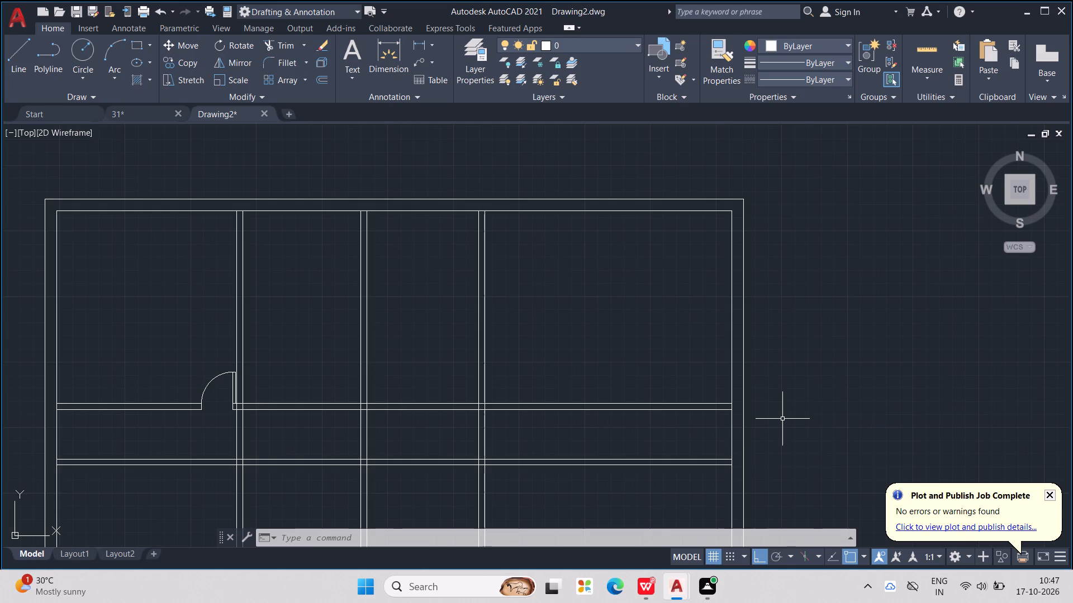
pyautogui.scroll(1, 781, 419)
pyautogui.press('Escape')
pyautogui.press('Escape')
pyautogui.scroll(-1, 780, 419)
pyautogui.moveTo(780, 419); pyautogui.dragTo(827, 423, button='middle')
pyautogui.press('Escape')
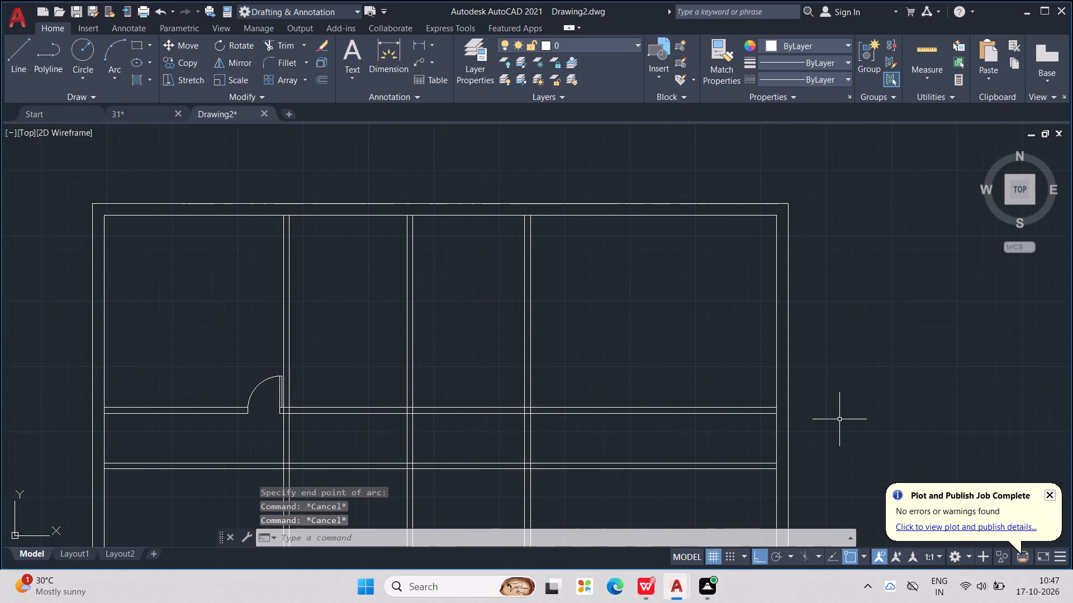
pyautogui.press('l')
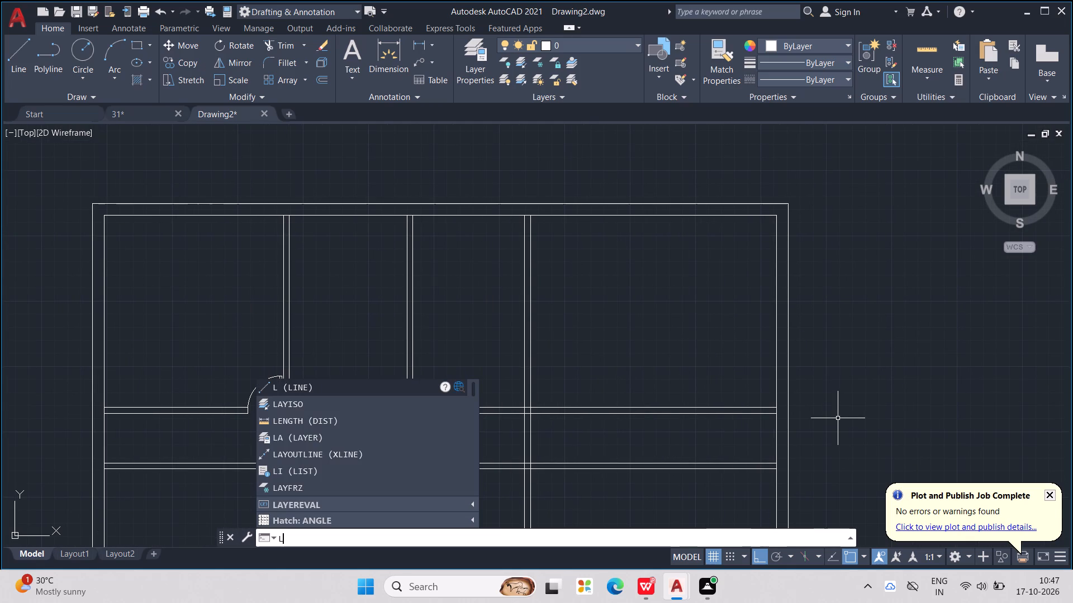
pyautogui.press('Return')
pyautogui.scroll(2, 581, 439)
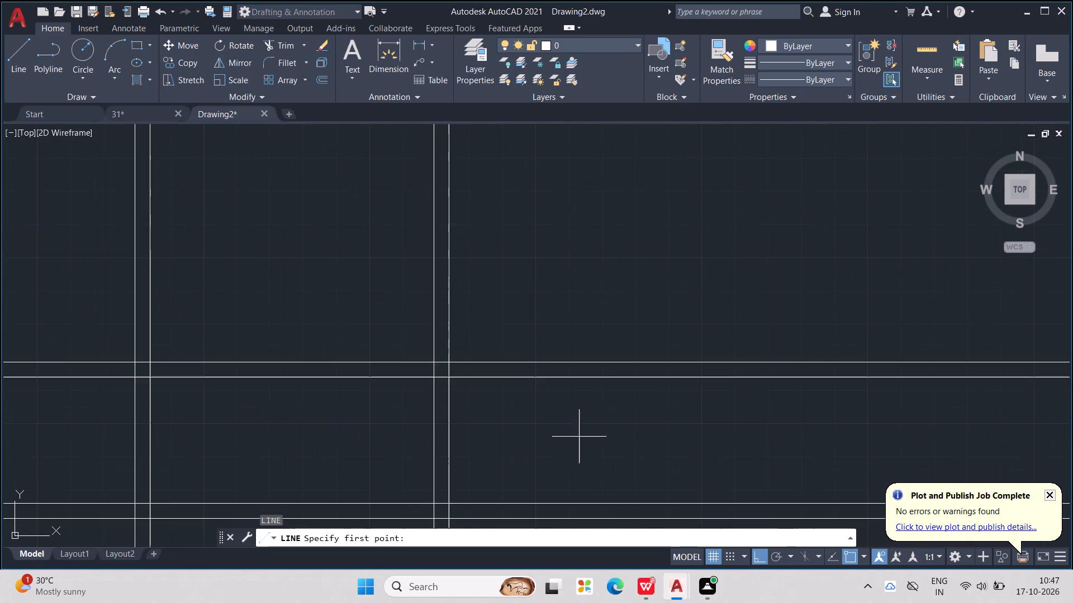
pyautogui.click(448, 365)
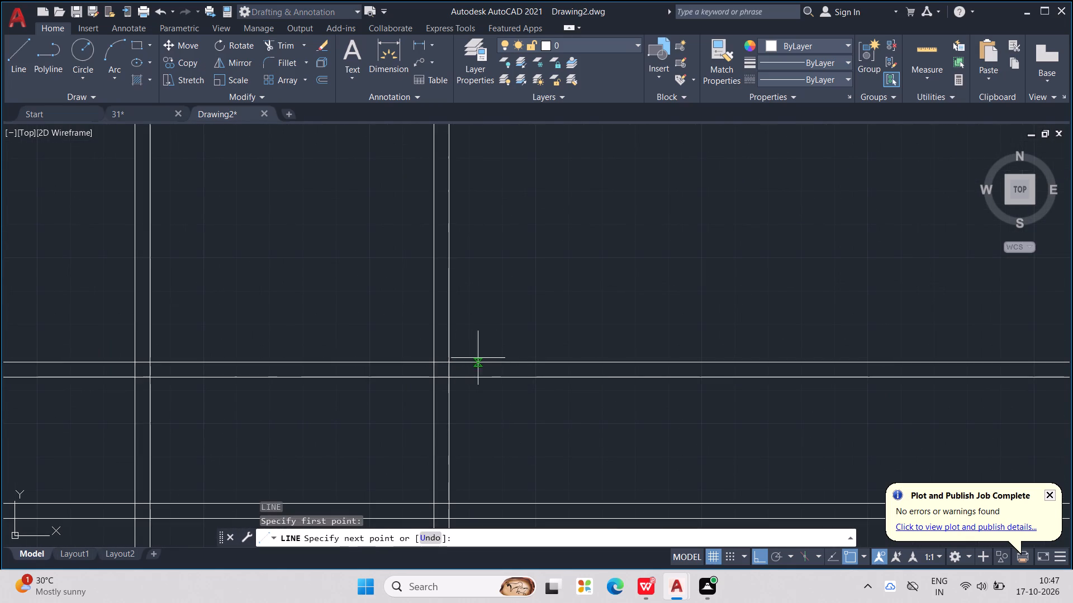
pyautogui.press('1')
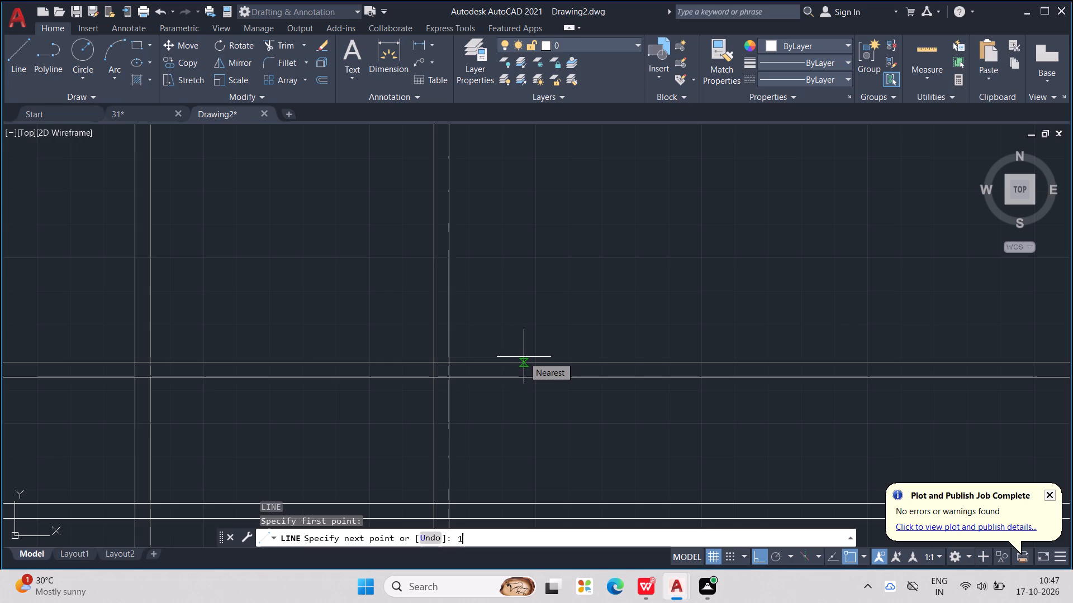
pyautogui.hotkey('shift', '"')
pyautogui.press('Return')
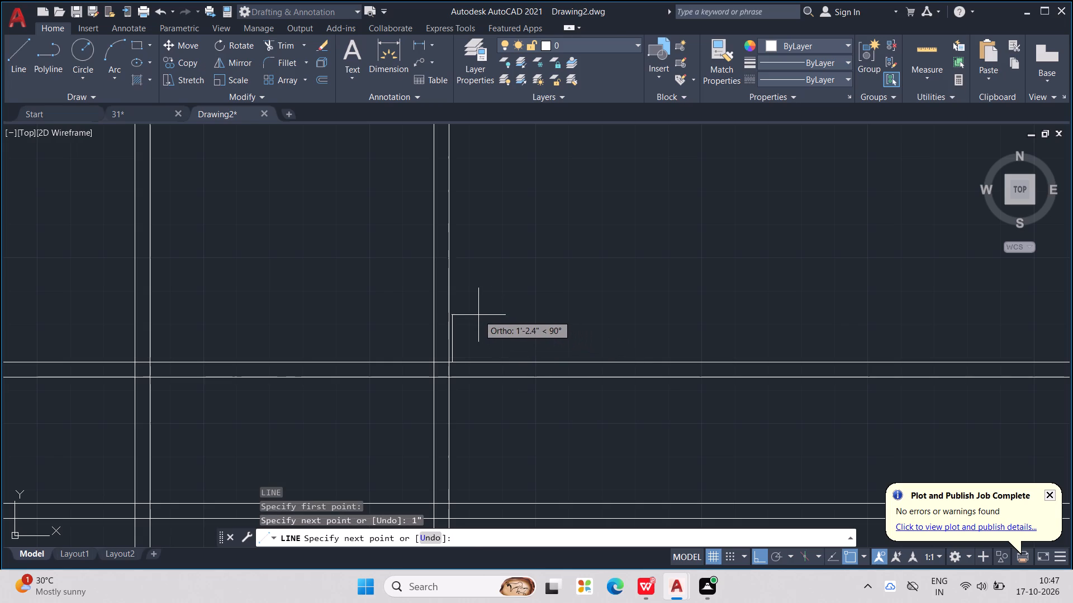
pyautogui.write("2'")
pyautogui.press('Return')
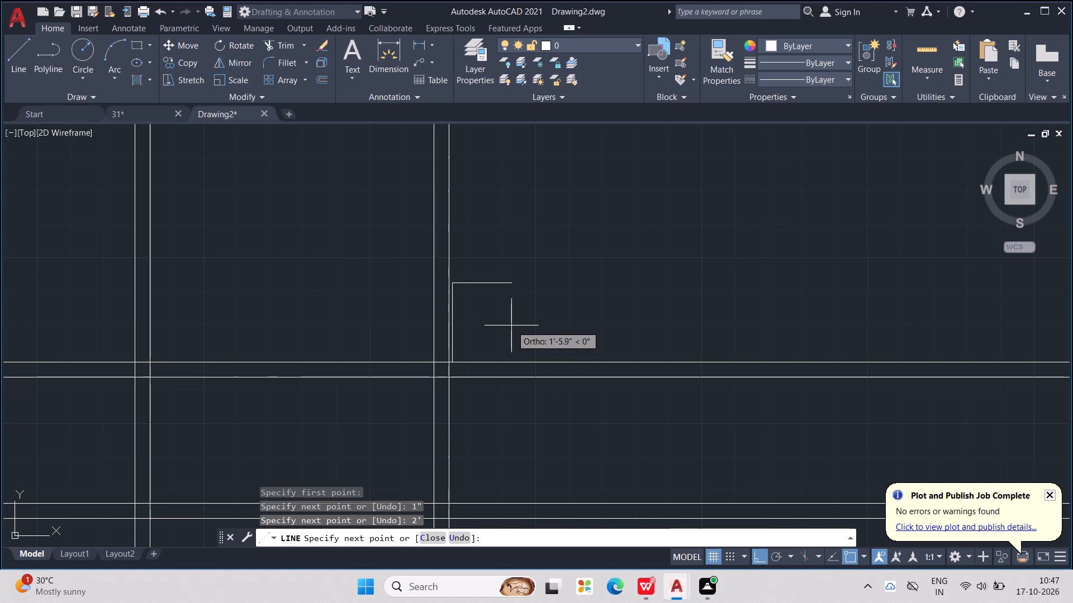
# Complete the door leaf with a 2" top edge to the right and a vertical line down to the horizontal partition's lower line.
pyautogui.press('2')
pyautogui.hotkey('shift', '"')
pyautogui.press('Return')
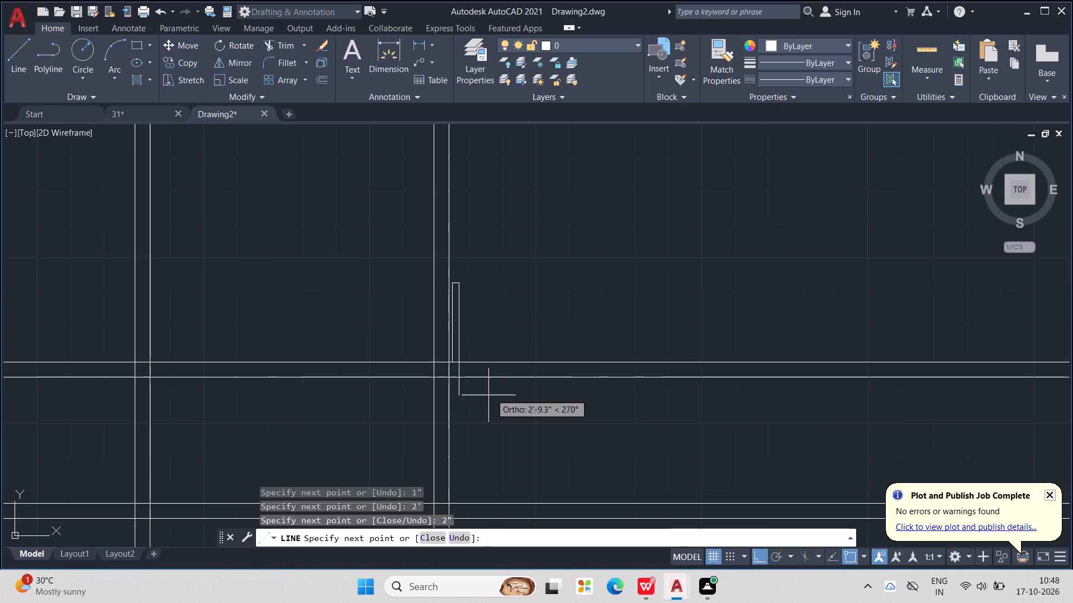
pyautogui.scroll(2, 467, 385)
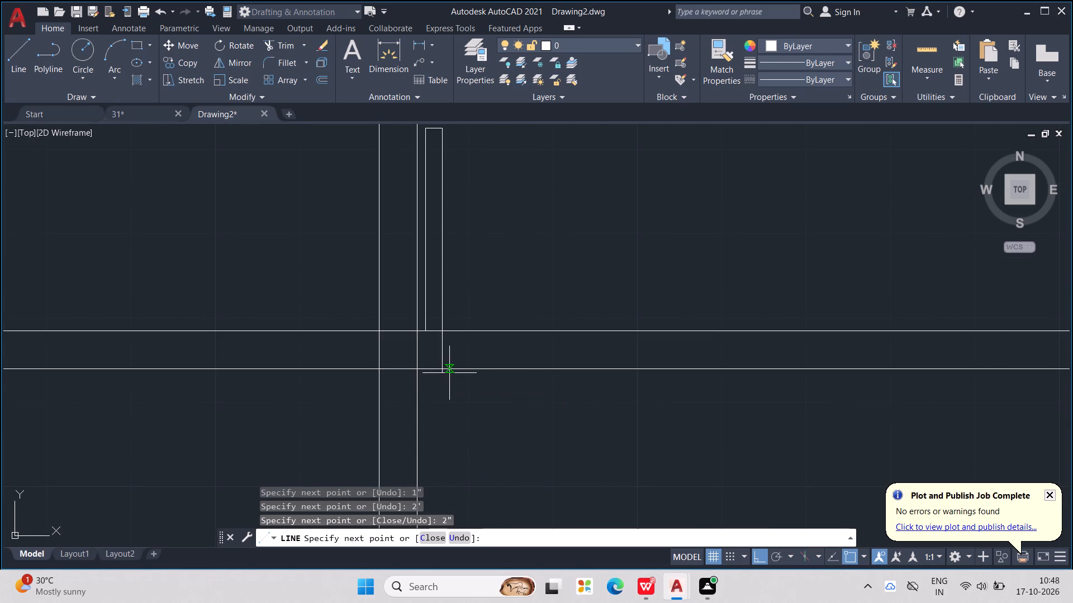
pyautogui.click(446, 372)
pyautogui.press('Escape')
pyautogui.press('Escape')
pyautogui.press('Escape')
pyautogui.press('Escape')
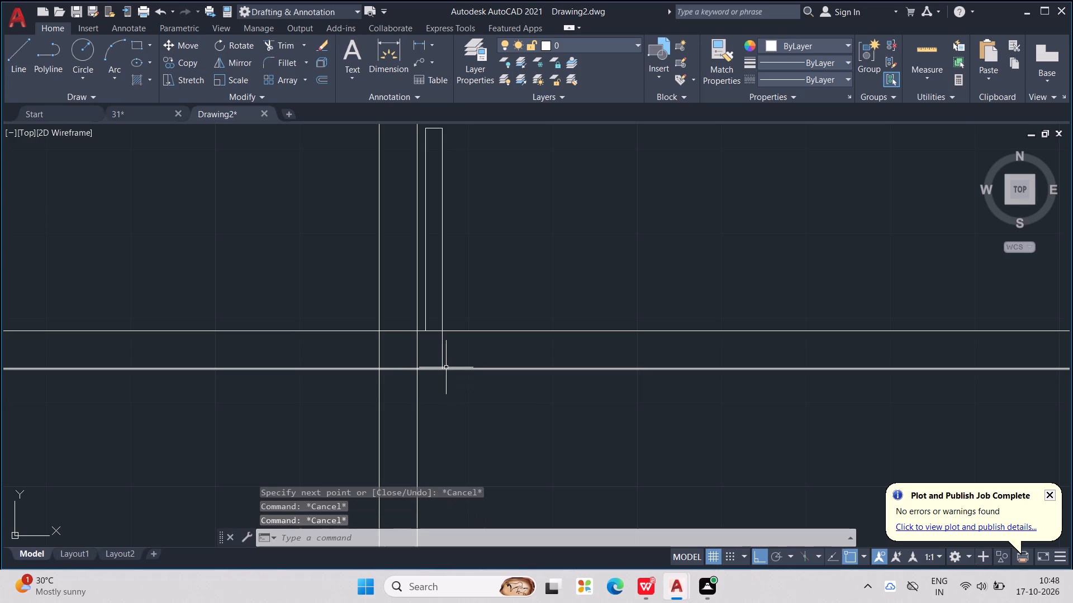
pyautogui.press('Escape')
pyautogui.press('Escape')
pyautogui.press('Escape')
pyautogui.press('Escape')
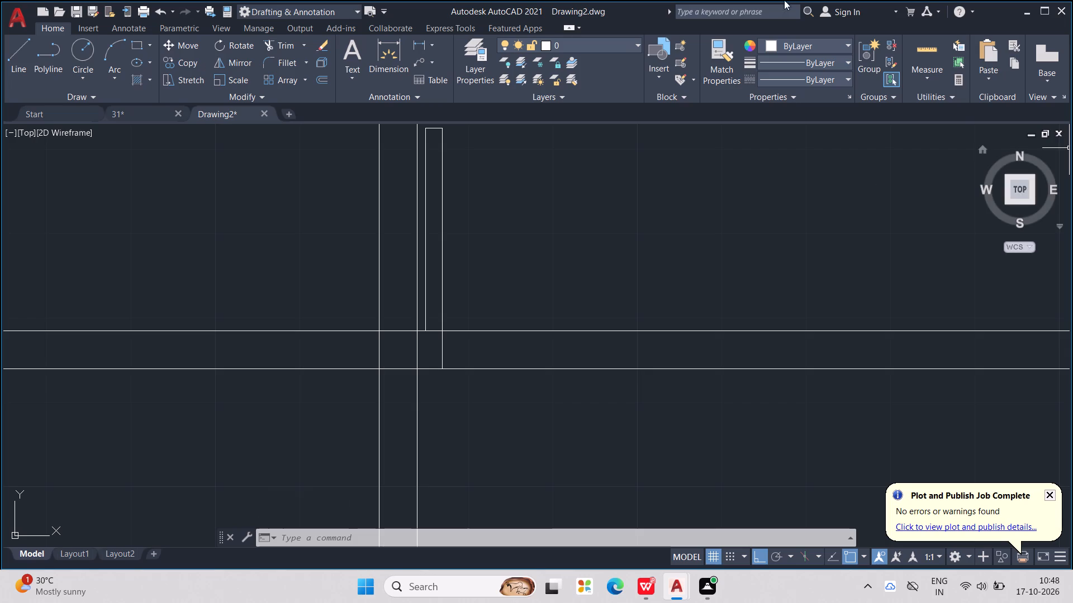
# Offset the new door leaf's right line 2' to the right.
pyautogui.scroll(-2, 604, 228)
pyautogui.moveTo(604, 228); pyautogui.dragTo(494, 371, button='middle')
pyautogui.scroll(-2, 500, 368)
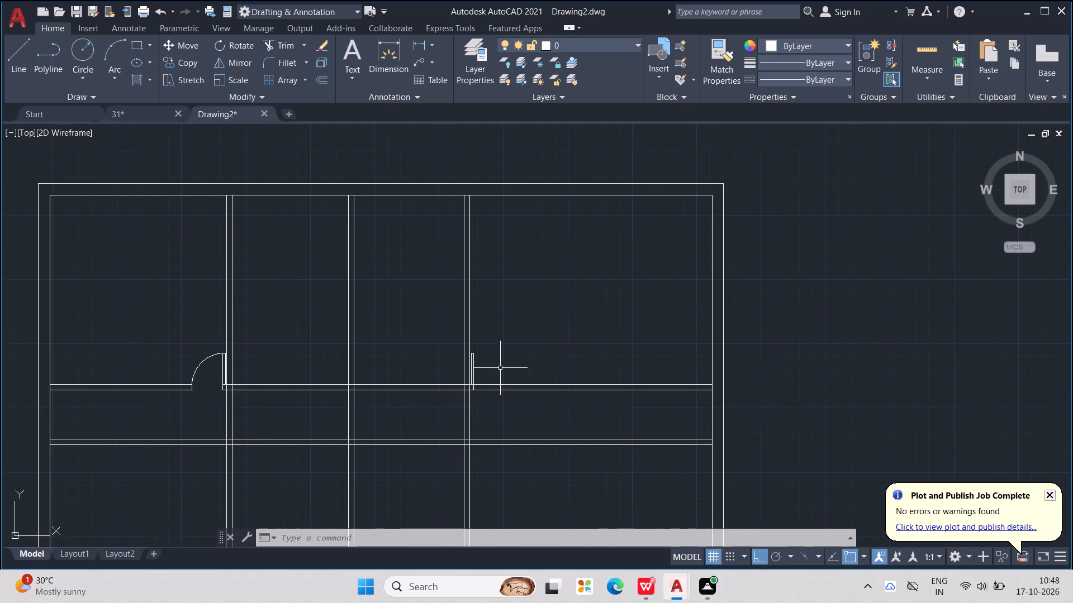
pyautogui.press('Escape')
pyautogui.press('Escape')
pyautogui.press('Escape')
pyautogui.moveTo(501, 357); pyautogui.dragTo(558, 330, button='middle')
pyautogui.press('Escape')
pyautogui.scroll(1, 497, 370)
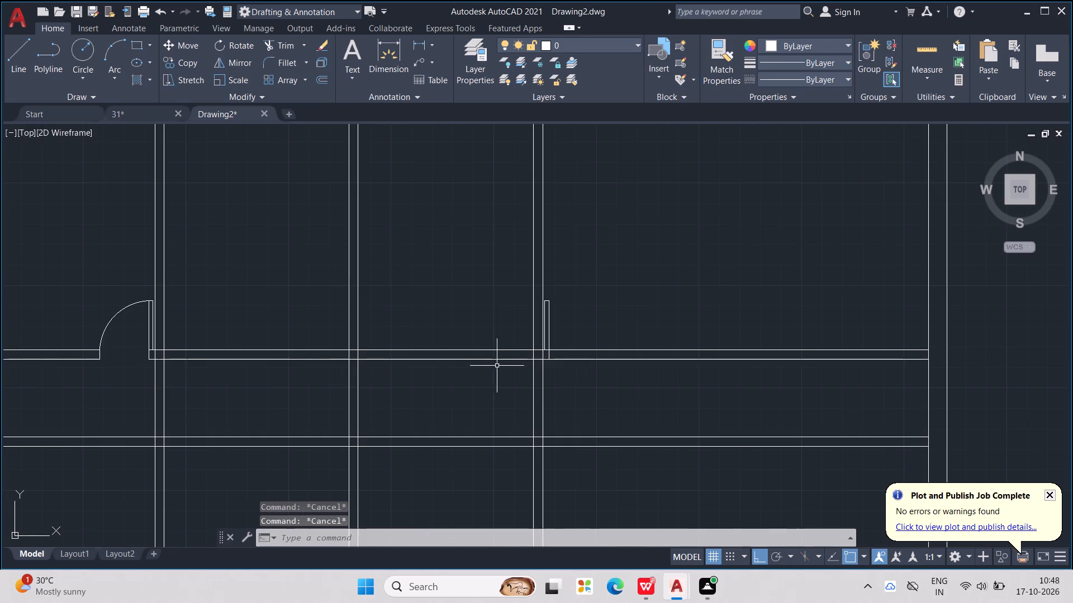
pyautogui.press('Escape')
pyautogui.press('Escape')
pyautogui.press('o')
pyautogui.write('FF')
pyautogui.press('Return')
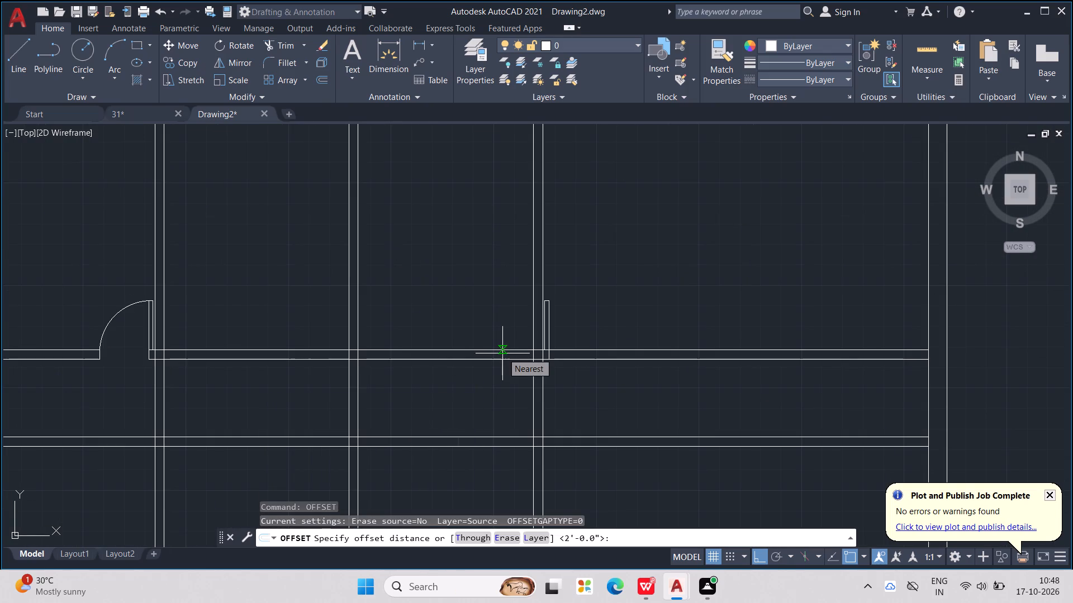
pyautogui.press('3')
pyautogui.press('BackSpace')
pyautogui.write("2'")
pyautogui.press('Return')
pyautogui.scroll(1, 561, 332)
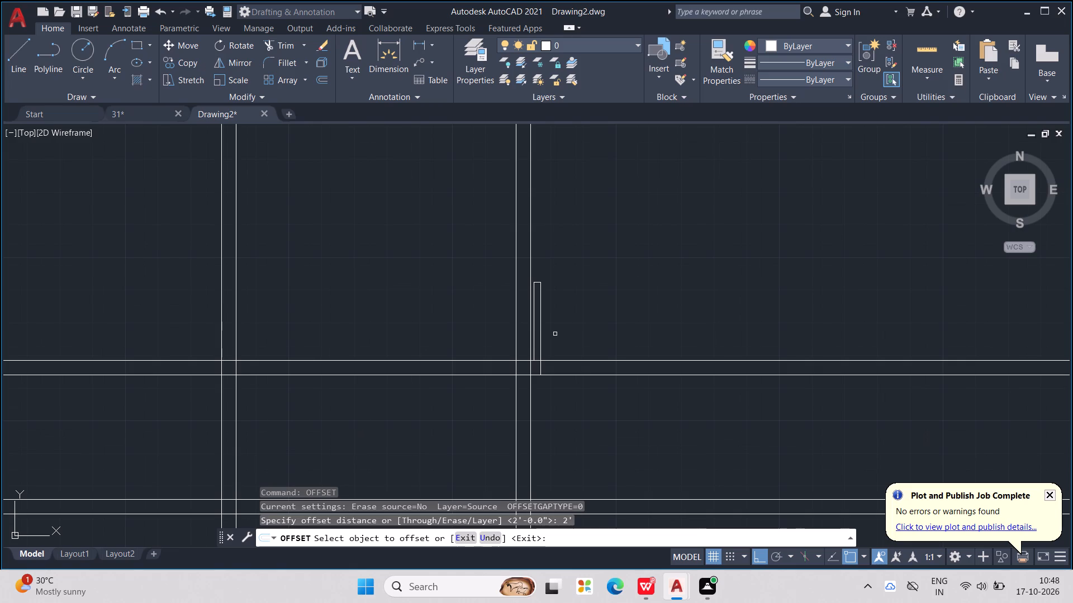
pyautogui.click(540, 337)
pyautogui.click(614, 324)
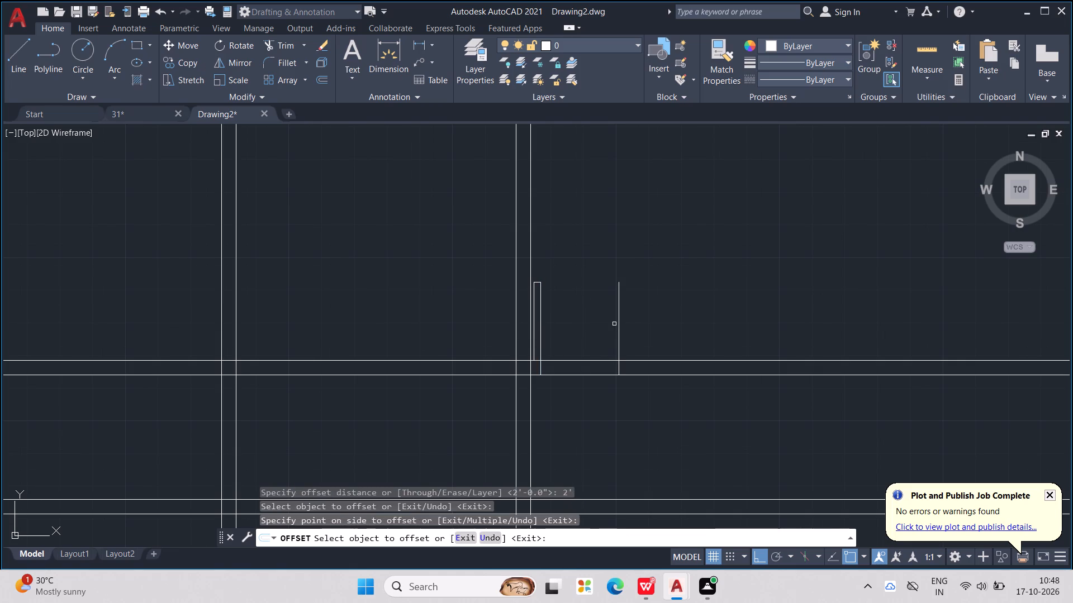
pyautogui.scroll(-2, 619, 320)
pyautogui.moveTo(634, 309); pyautogui.dragTo(720, 303, button='middle')
pyautogui.scroll(-1, 639, 309)
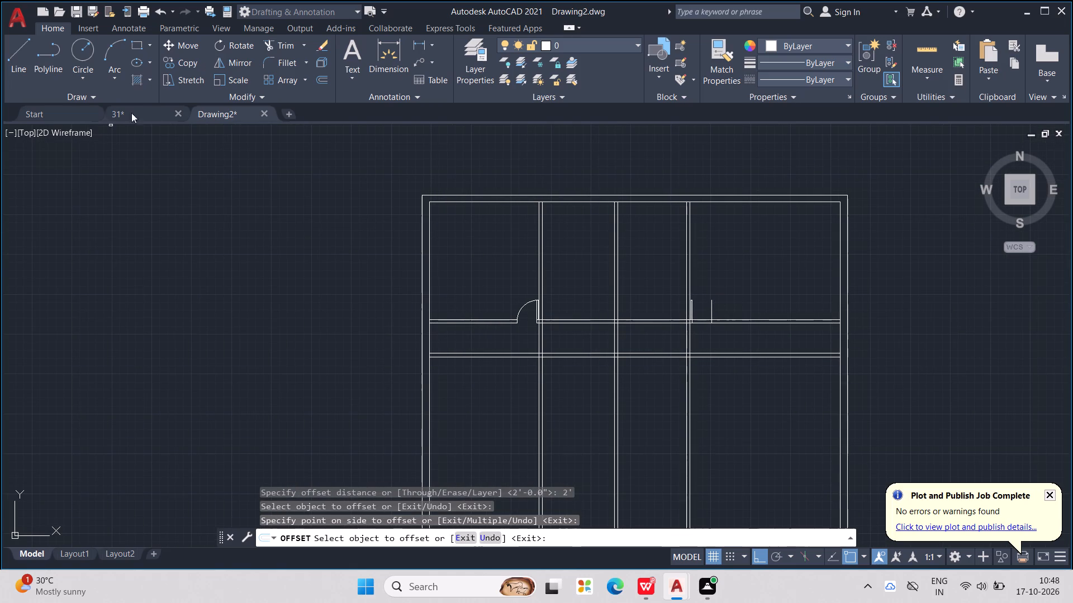
pyautogui.press('Escape')
pyautogui.press('Escape')
pyautogui.press('Escape')
pyautogui.press('Escape')
# Trim the horizontal partition's two lines between the door leaf and the offset line, and the offset line's part above the wall.
pyautogui.scroll(1, 695, 315)
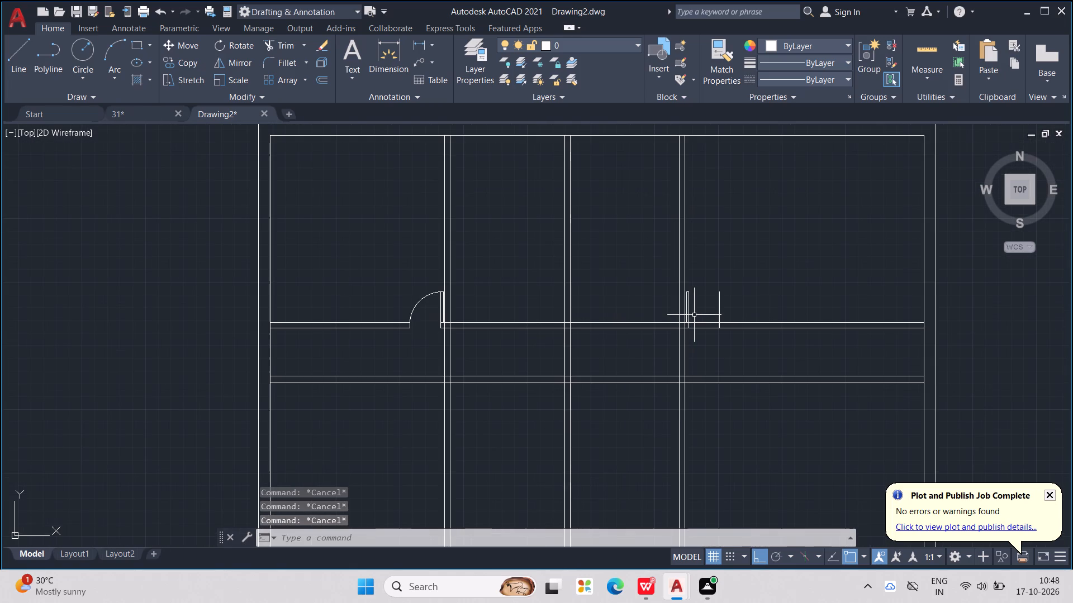
pyautogui.press('Escape')
pyautogui.press('Escape')
pyautogui.press('Escape')
pyautogui.write('TR')
pyautogui.press('Return')
pyautogui.scroll(2, 691, 332)
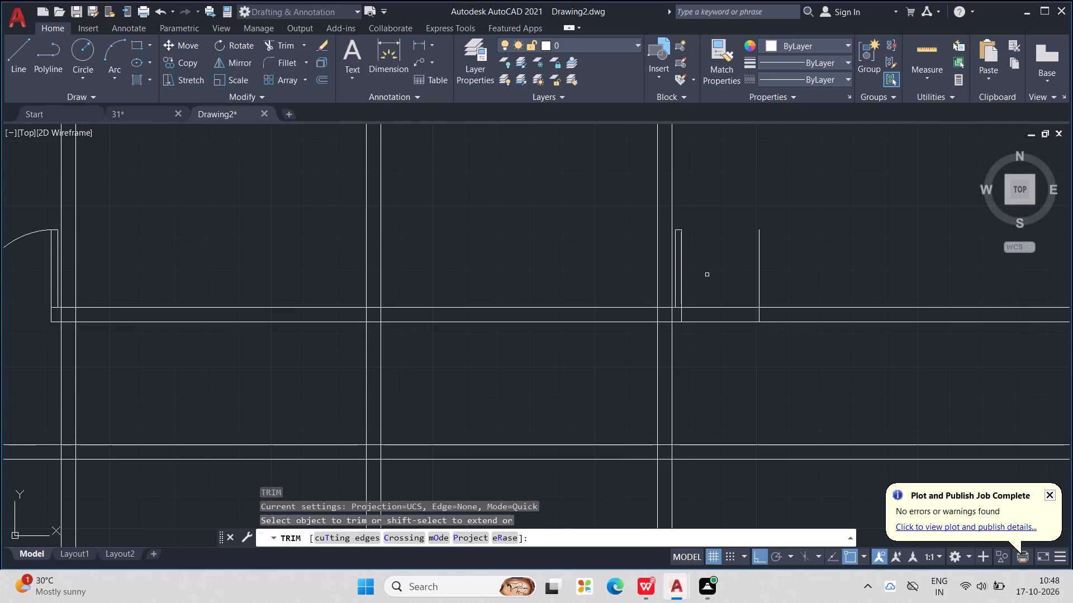
pyautogui.moveTo(710, 273); pyautogui.dragTo(753, 356)
pyautogui.moveTo(732, 276); pyautogui.dragTo(785, 265)
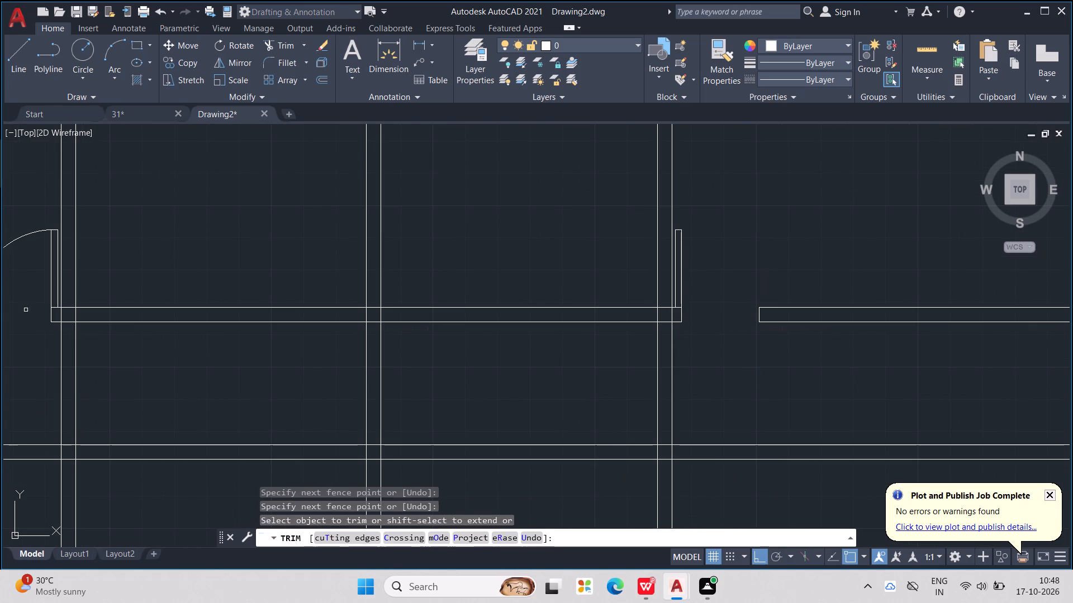
# Draw a three-point door-swing arc through the leaf's top left and top right corners, ending at the opening's upper right corner.
pyautogui.click(116, 51)
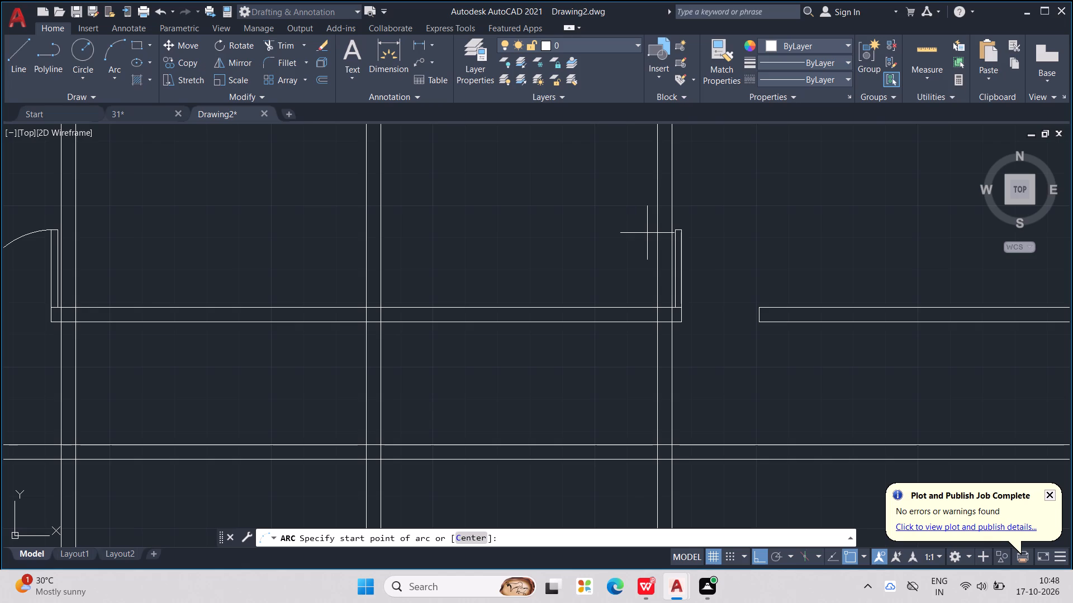
pyautogui.scroll(3, 676, 240)
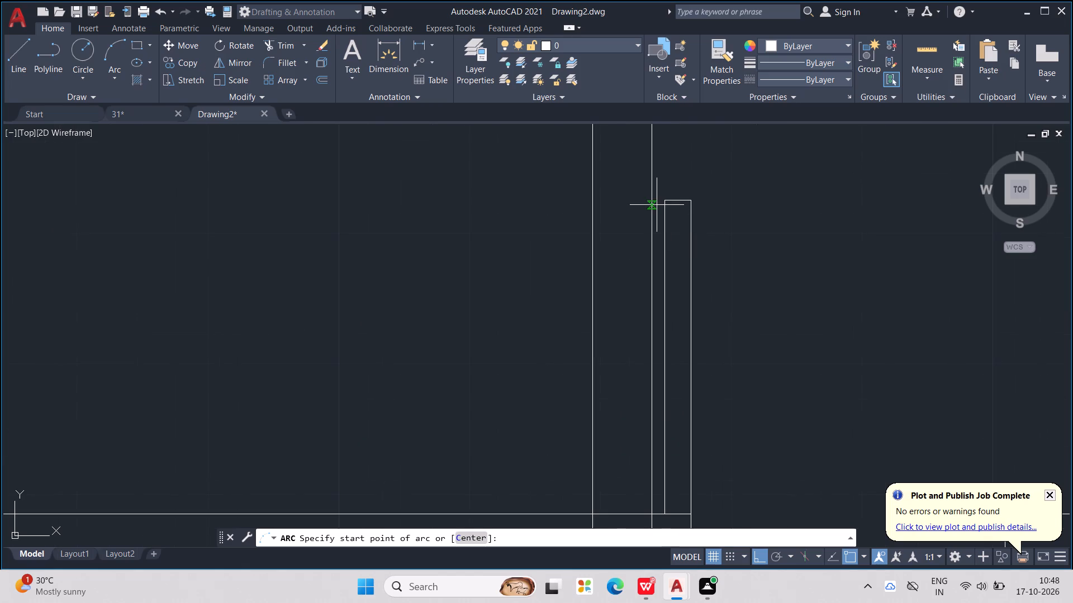
pyautogui.click(662, 199)
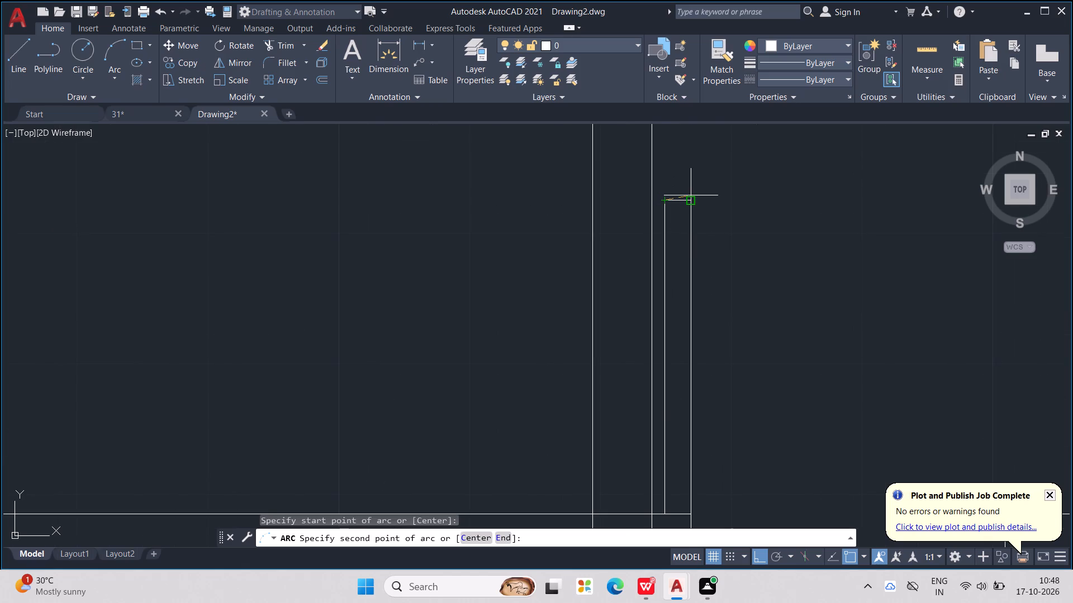
pyautogui.click(694, 199)
pyautogui.scroll(-2, 699, 200)
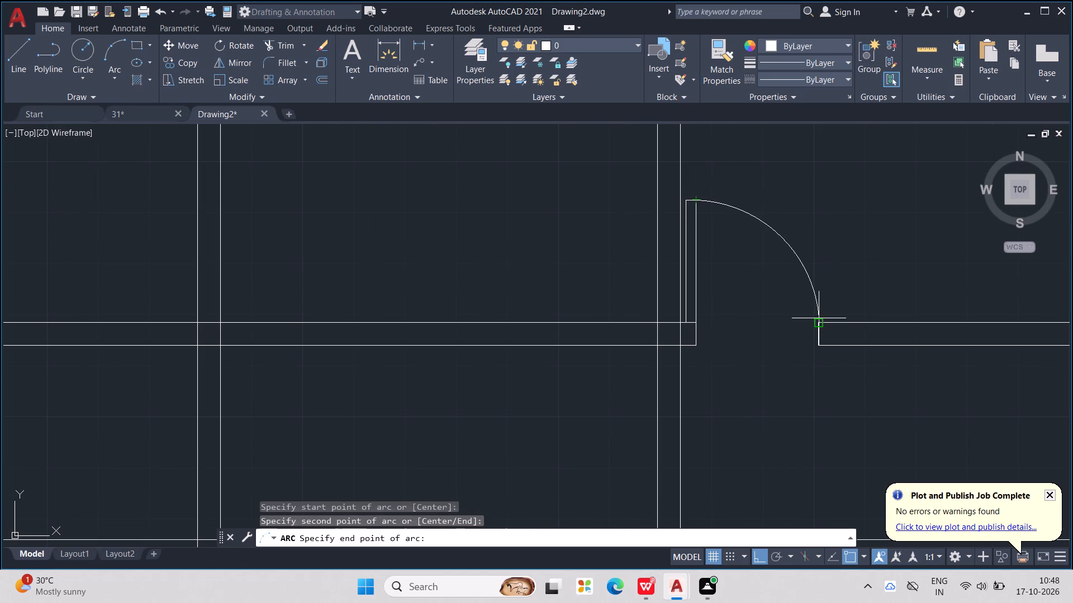
pyautogui.click(818, 320)
pyautogui.scroll(-3, 814, 316)
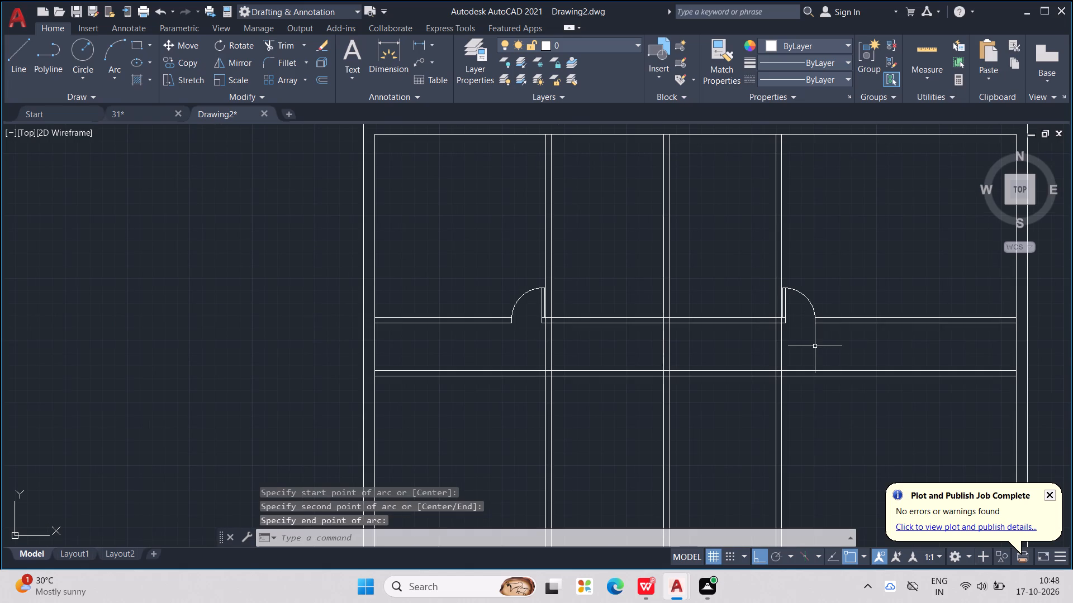
pyautogui.moveTo(814, 346); pyautogui.dragTo(778, 283, button='middle')
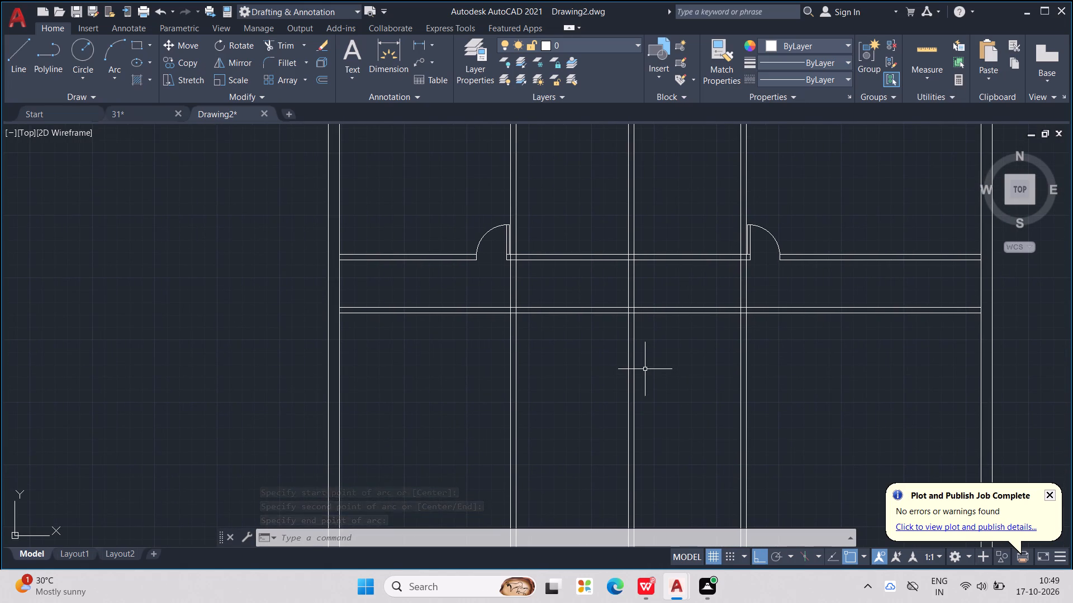
pyautogui.press('Escape')
pyautogui.press('Escape')
pyautogui.press('Escape')
pyautogui.press('Escape')
pyautogui.press('Escape')
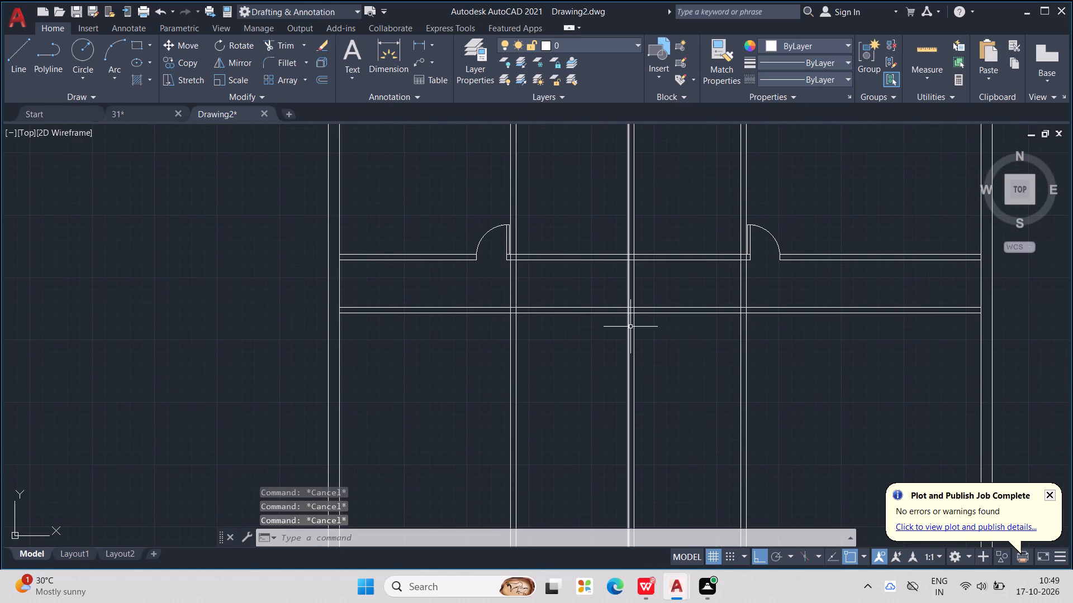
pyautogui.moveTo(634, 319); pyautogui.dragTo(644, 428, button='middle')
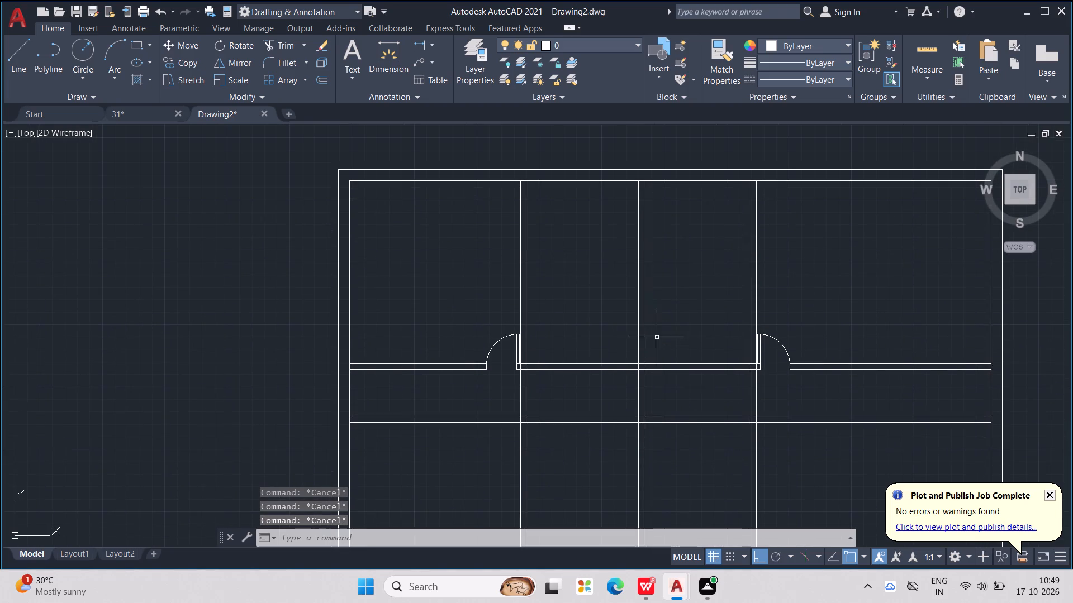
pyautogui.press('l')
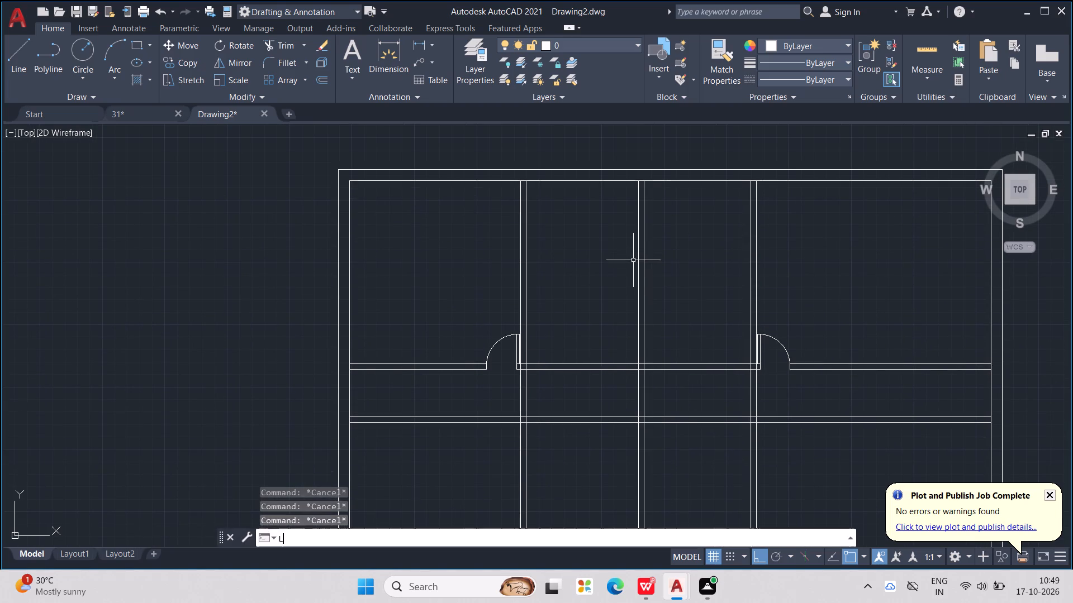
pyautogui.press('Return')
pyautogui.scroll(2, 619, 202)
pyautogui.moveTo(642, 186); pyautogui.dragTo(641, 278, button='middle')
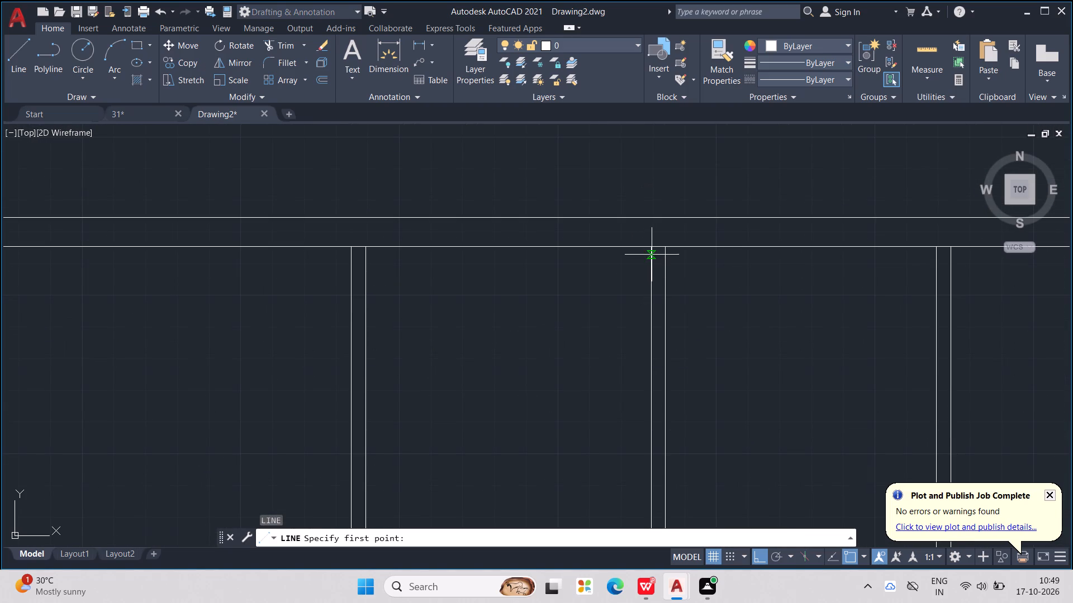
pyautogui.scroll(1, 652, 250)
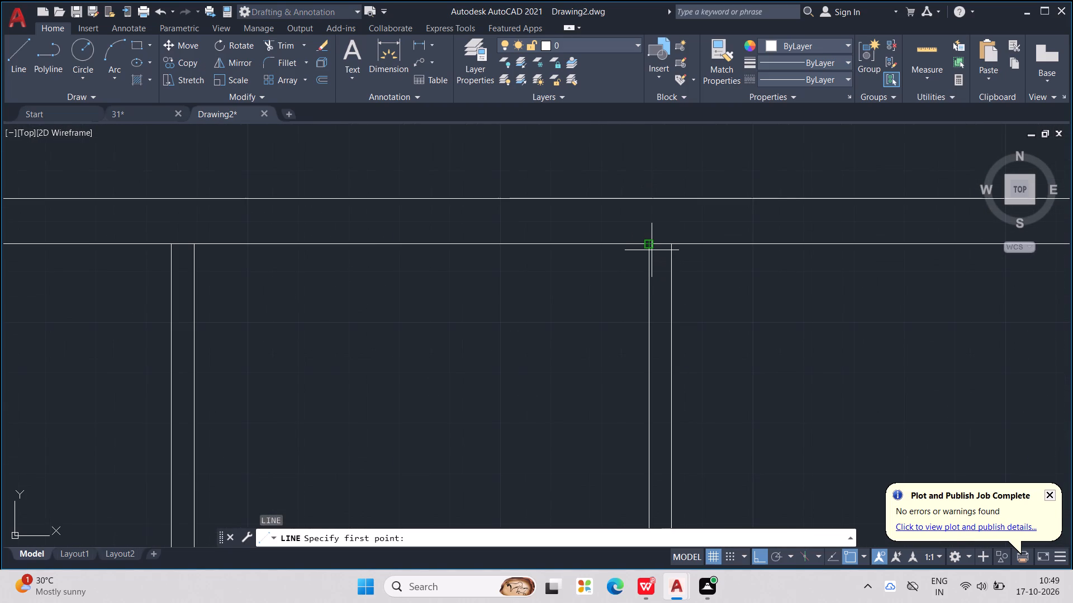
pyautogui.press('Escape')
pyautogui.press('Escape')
# Erase the right line of the middle vertical partition.
pyautogui.click(671, 300)
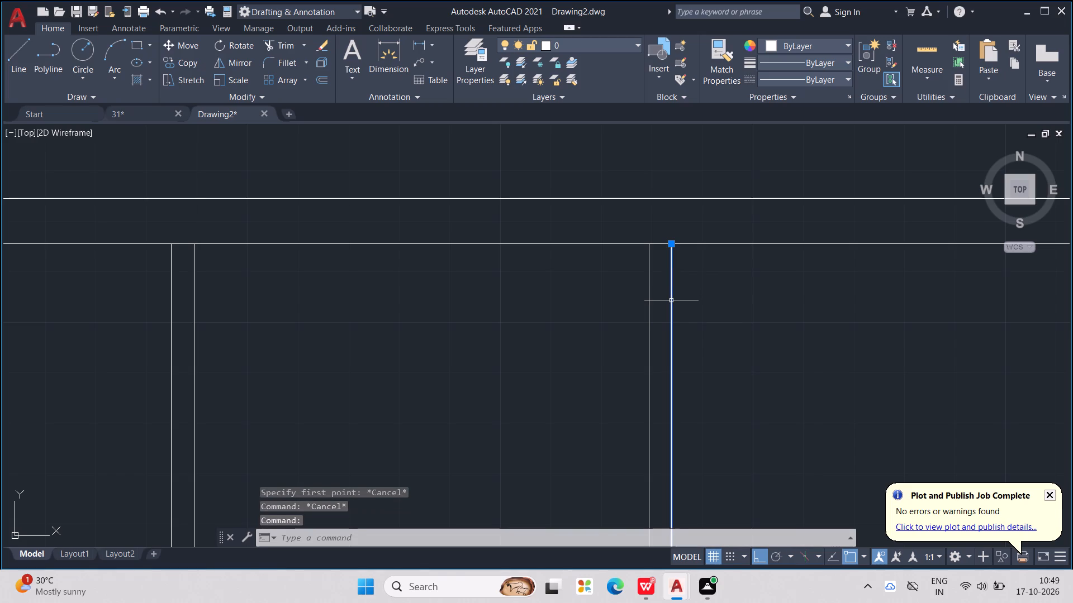
pyautogui.press('Delete')
# Offset the middle partition's remaining vertical line 9" to the right.
pyautogui.scroll(-4, 671, 302)
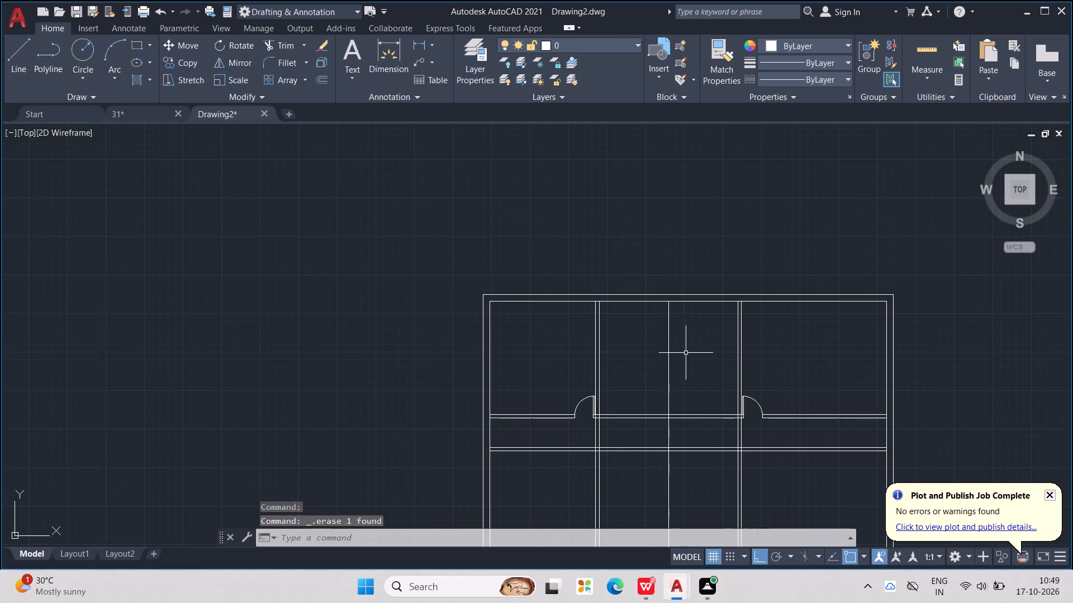
pyautogui.moveTo(686, 353); pyautogui.dragTo(676, 335, button='middle')
pyautogui.scroll(-1, 682, 367)
pyautogui.press('Escape')
pyautogui.press('Escape')
pyautogui.press('Escape')
pyautogui.press('Escape')
pyautogui.press('o')
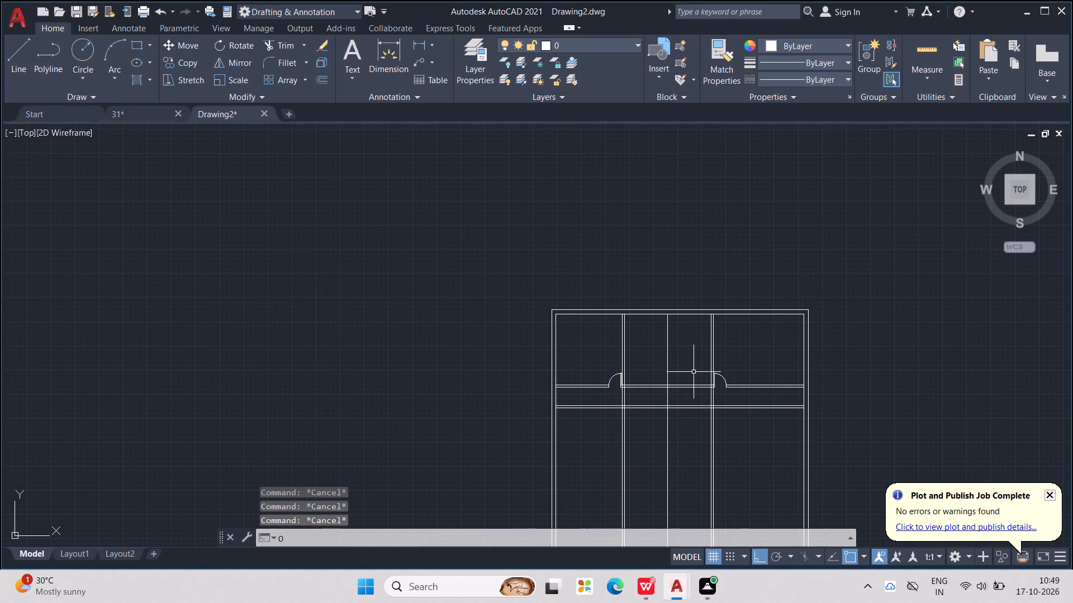
pyautogui.write('FF')
pyautogui.press('Return')
pyautogui.press('9')
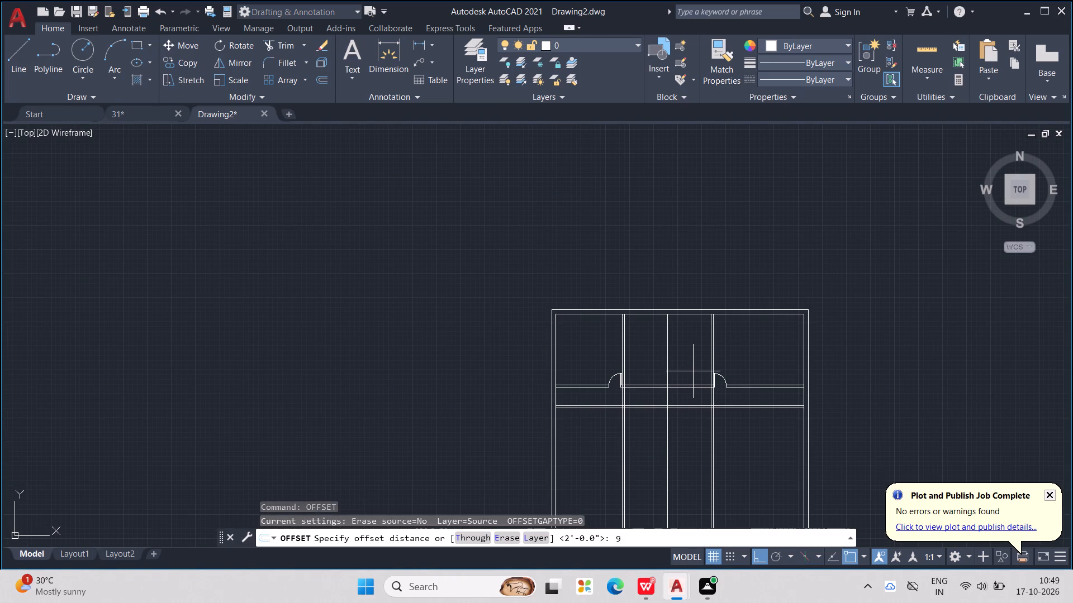
pyautogui.hotkey('shift', '"')
pyautogui.press('Return')
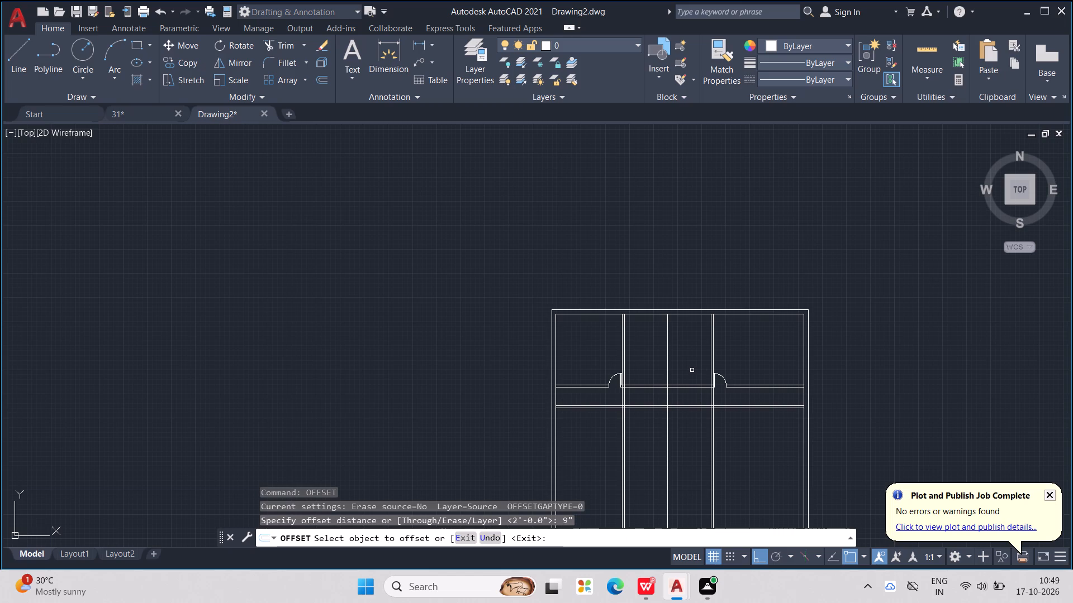
pyautogui.click(666, 328)
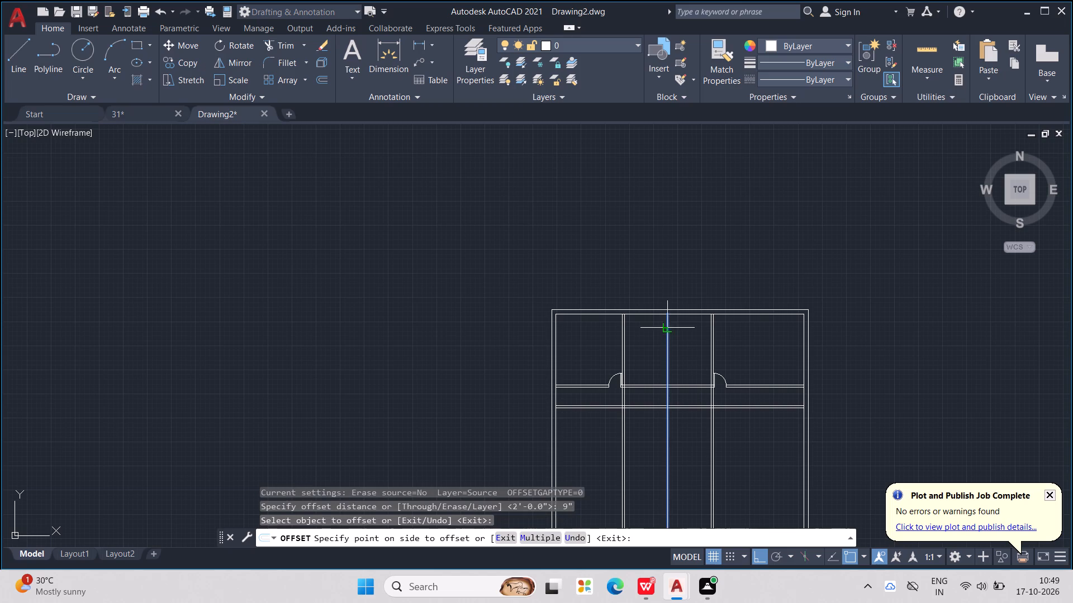
pyautogui.click(687, 343)
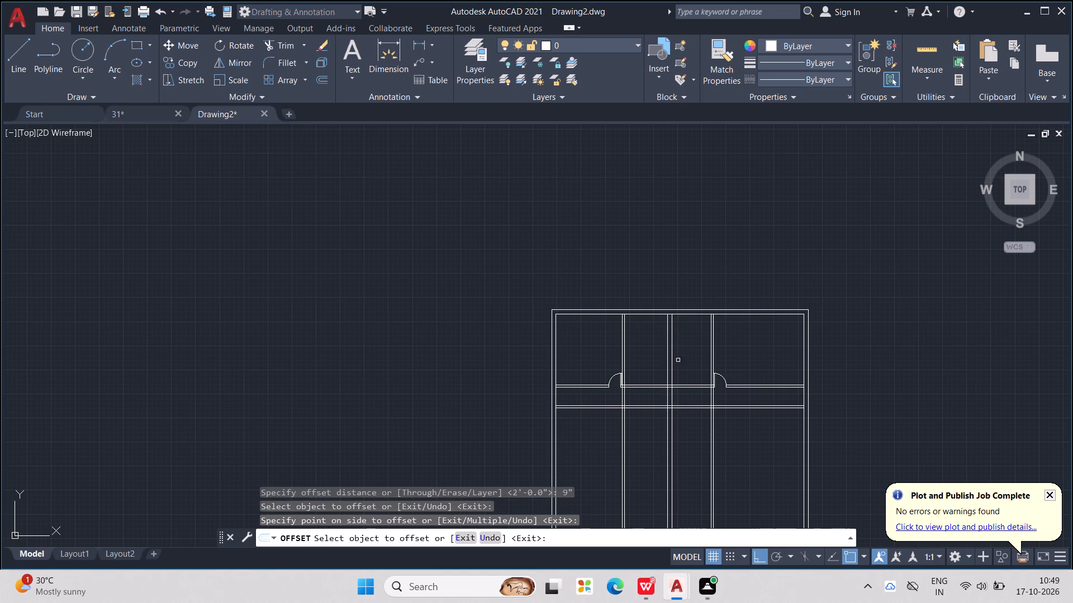
pyautogui.press('Escape')
pyautogui.press('Escape')
pyautogui.press('Escape')
pyautogui.press('Escape')
pyautogui.press('Escape')
pyautogui.press('Escape')
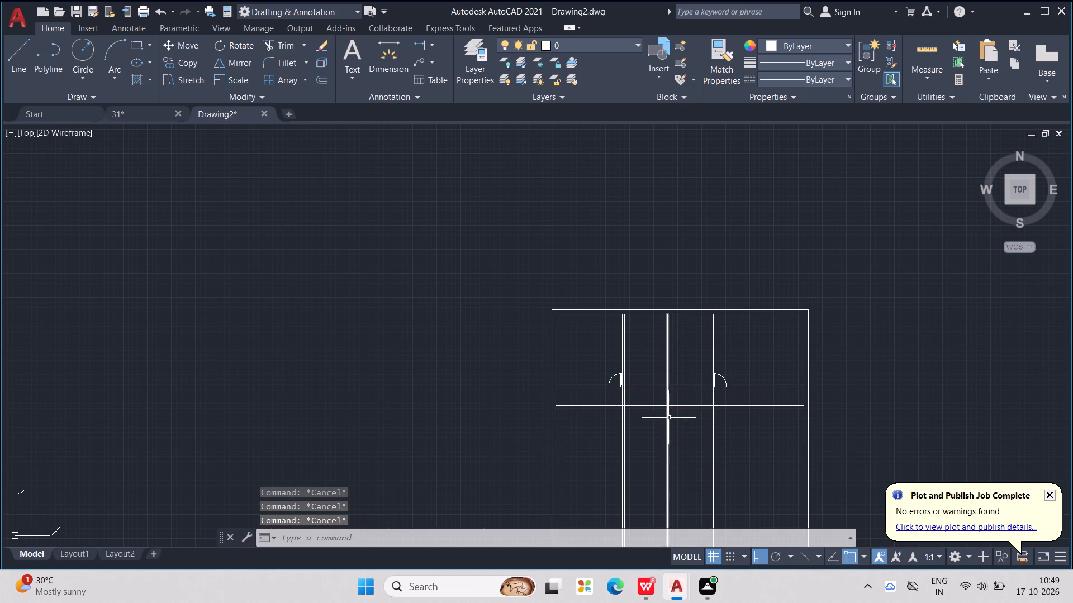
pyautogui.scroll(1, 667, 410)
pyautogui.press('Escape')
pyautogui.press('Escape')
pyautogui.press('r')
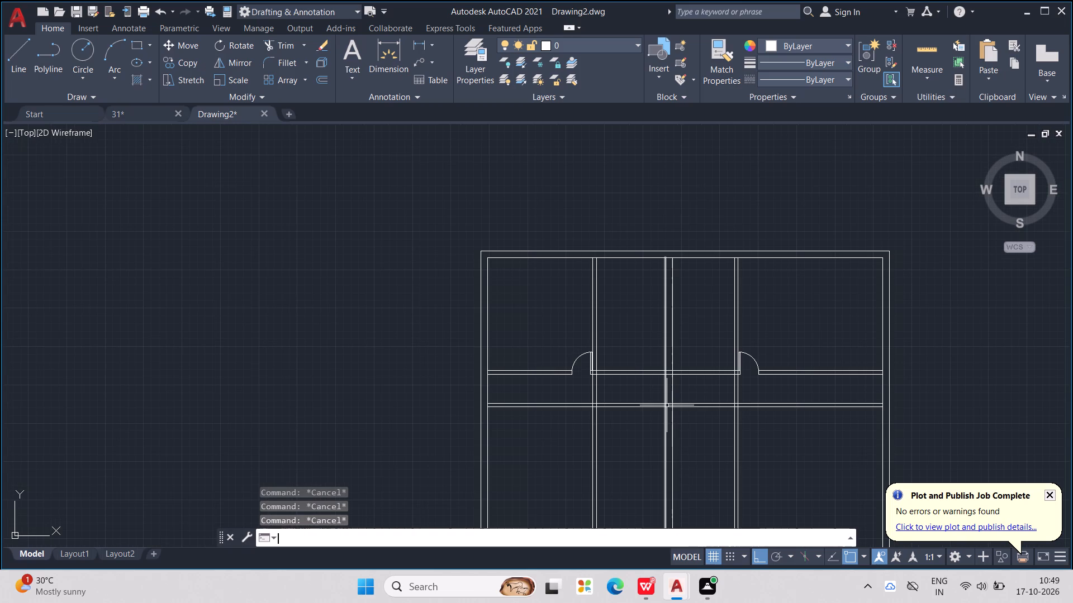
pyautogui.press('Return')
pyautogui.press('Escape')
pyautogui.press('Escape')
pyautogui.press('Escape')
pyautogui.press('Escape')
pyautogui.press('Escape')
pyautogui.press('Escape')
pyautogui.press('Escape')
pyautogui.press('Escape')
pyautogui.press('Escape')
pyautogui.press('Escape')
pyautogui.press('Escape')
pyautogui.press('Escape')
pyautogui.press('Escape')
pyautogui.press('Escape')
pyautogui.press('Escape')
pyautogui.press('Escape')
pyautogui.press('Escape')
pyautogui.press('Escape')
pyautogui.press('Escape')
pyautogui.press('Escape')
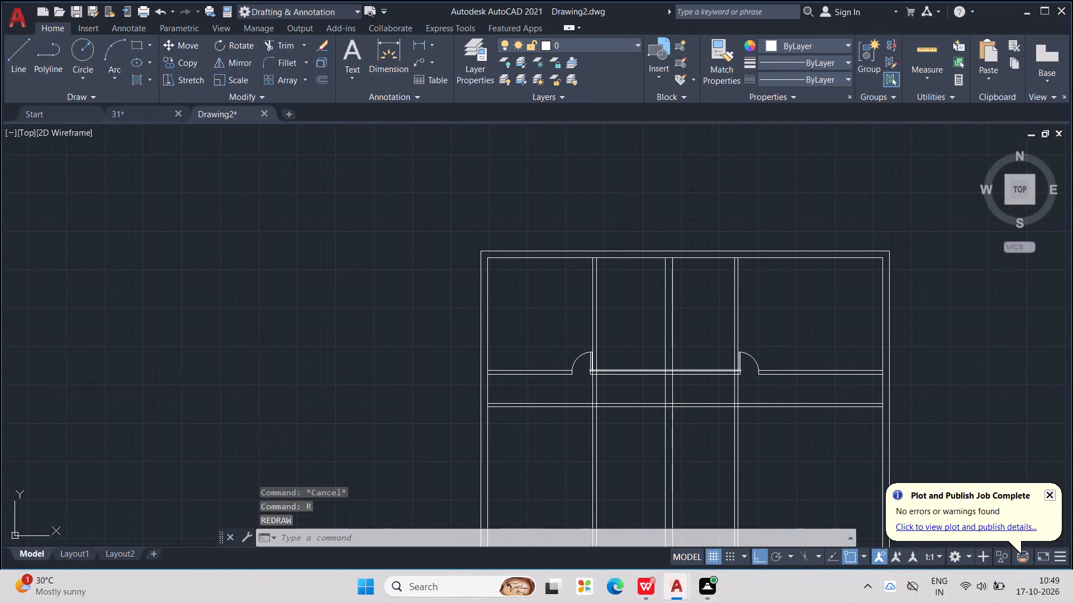
# Trim the upper horizontal partition's two lines between the left and right vertical partitions, including the part inside the middle wall.
pyautogui.write('TR')
pyautogui.press('Return')
pyautogui.moveTo(622, 358); pyautogui.dragTo(634, 394)
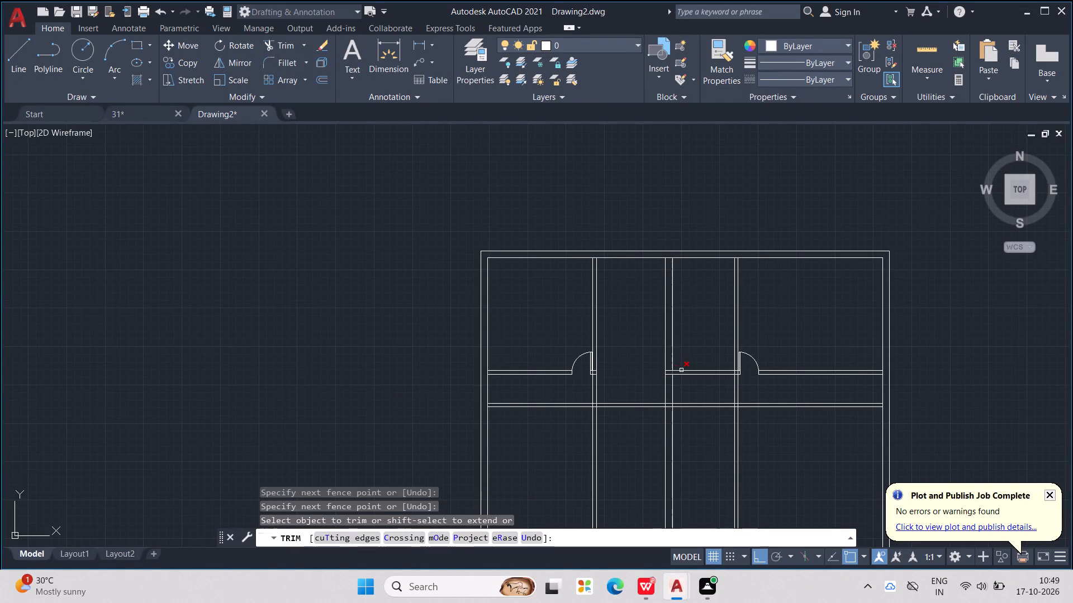
pyautogui.moveTo(689, 361); pyautogui.dragTo(698, 381)
pyautogui.scroll(4, 666, 389)
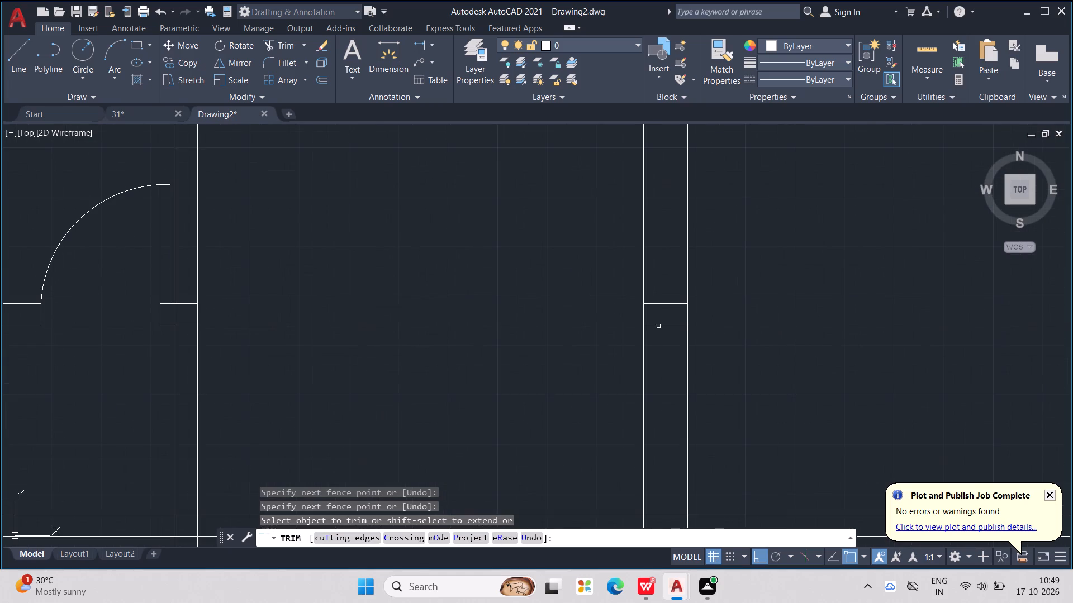
pyautogui.moveTo(664, 294); pyautogui.dragTo(675, 339)
# Trim the leftover upper horizontal partition lines inside the right and left vertical partitions, plus the door-side vertical lines crossing that wall's thickness.
pyautogui.moveTo(772, 336); pyautogui.dragTo(400, 460, button='middle')
pyautogui.scroll(1, 726, 430)
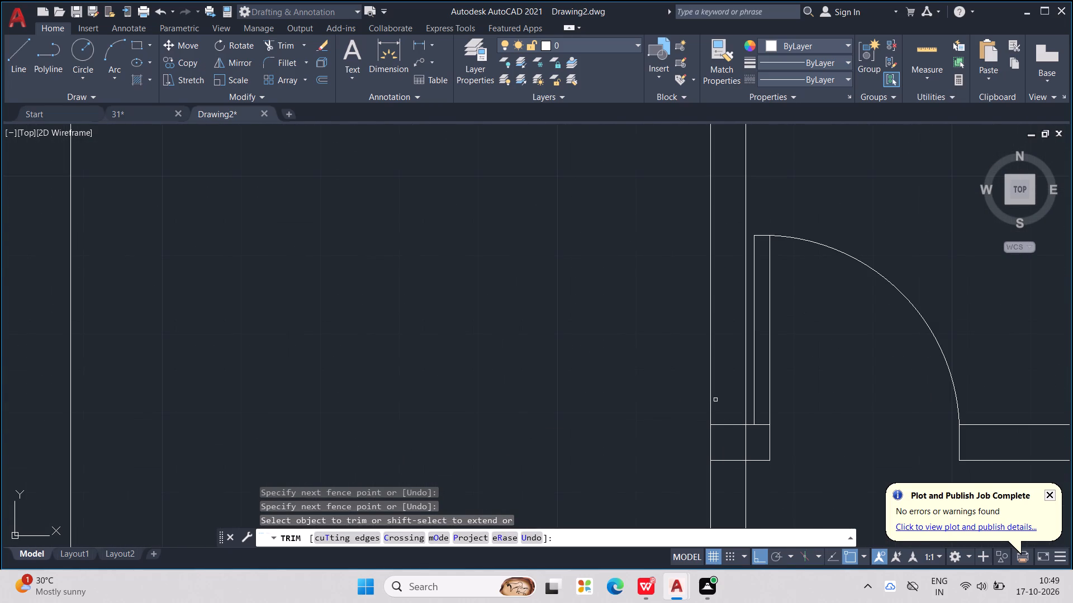
pyautogui.moveTo(715, 400); pyautogui.dragTo(749, 443)
pyautogui.scroll(-2, 750, 441)
pyautogui.moveTo(644, 445); pyautogui.dragTo(786, 420, button='middle')
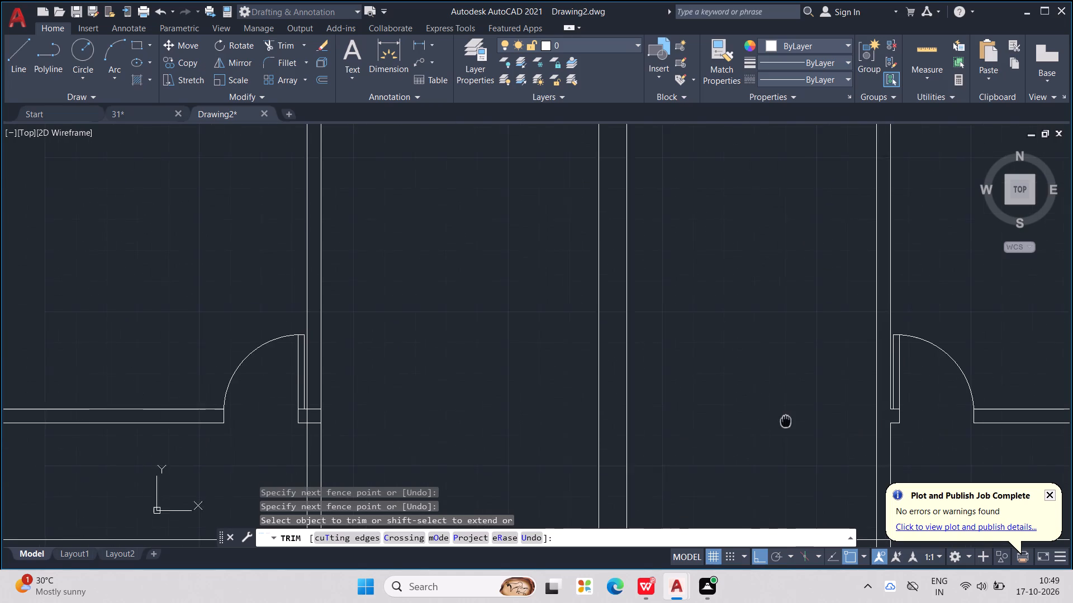
pyautogui.moveTo(786, 420); pyautogui.dragTo(786, 419, button='middle')
pyautogui.scroll(-2, 786, 419)
pyautogui.scroll(4, 585, 437)
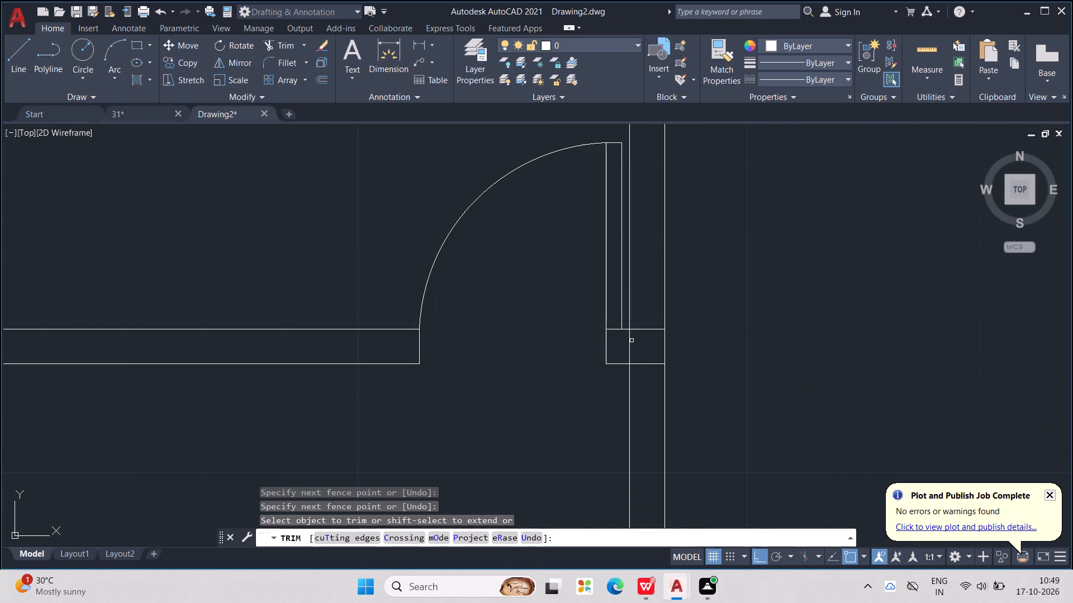
pyautogui.moveTo(644, 323); pyautogui.dragTo(651, 374)
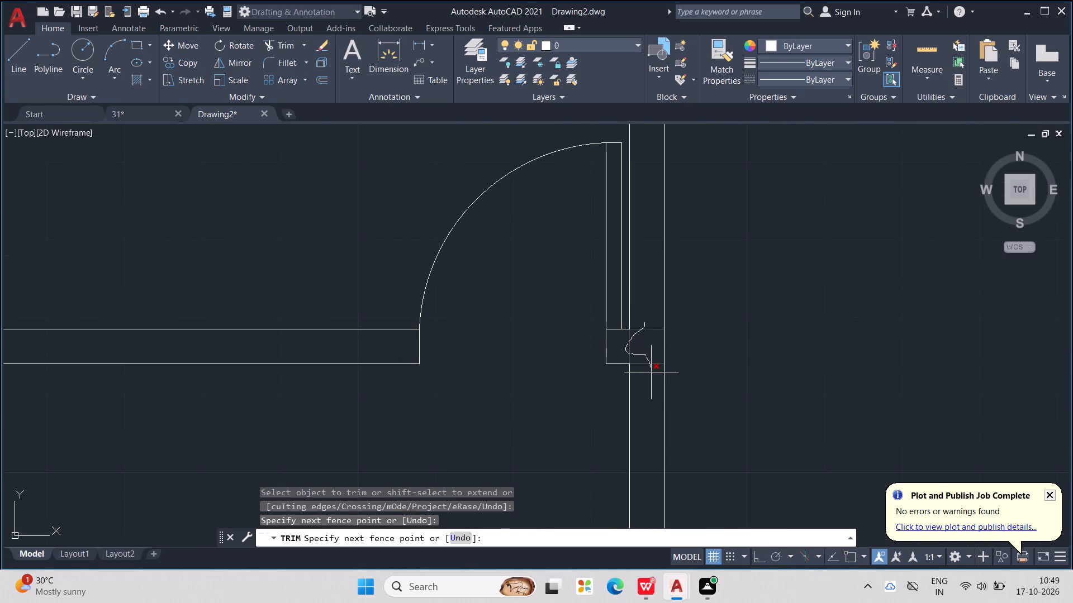
pyautogui.moveTo(651, 374); pyautogui.dragTo(651, 376)
pyautogui.scroll(-4, 651, 376)
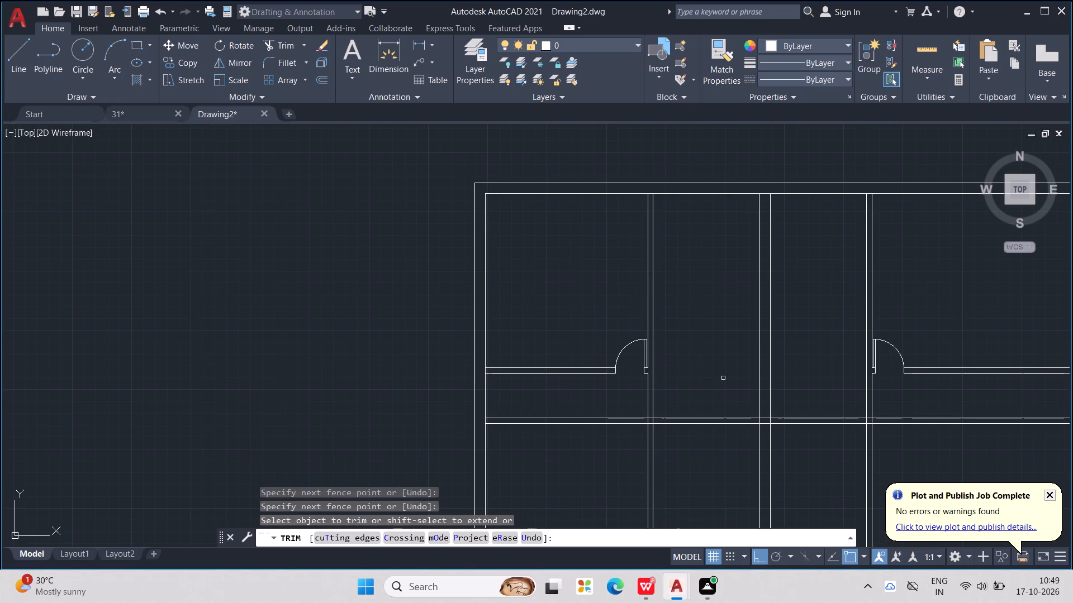
pyautogui.moveTo(640, 342); pyautogui.dragTo(580, 333, button='middle')
pyautogui.press('Escape')
pyautogui.press('Escape')
pyautogui.press('Escape')
pyautogui.press('Escape')
pyautogui.press('Escape')
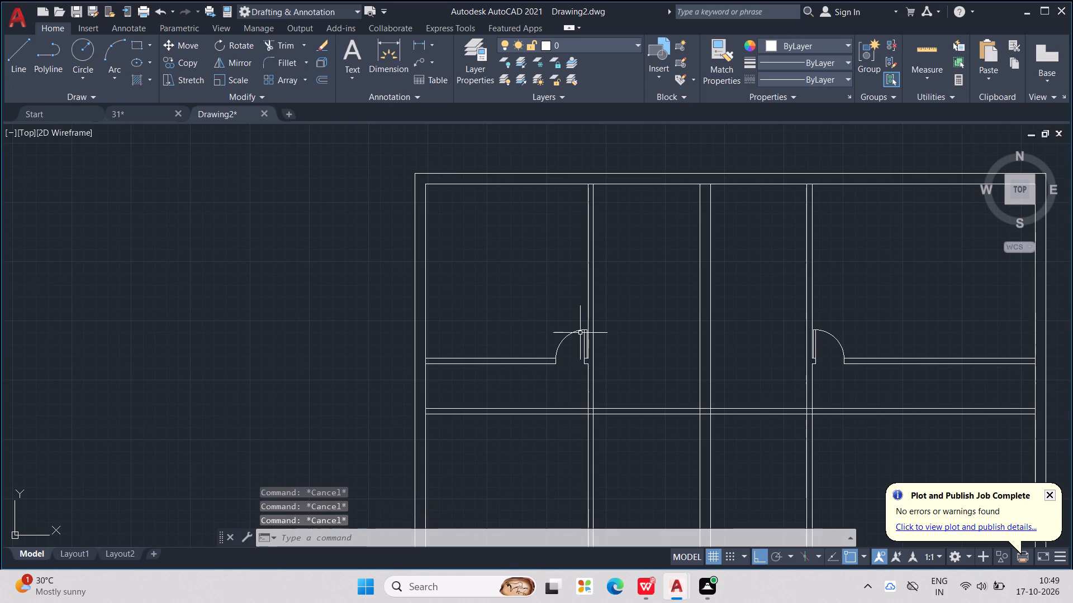
pyautogui.press('Escape')
pyautogui.press('Escape')
pyautogui.press('Escape')
pyautogui.press('Escape')
pyautogui.press('Escape')
pyautogui.press('Escape')
pyautogui.press('Escape')
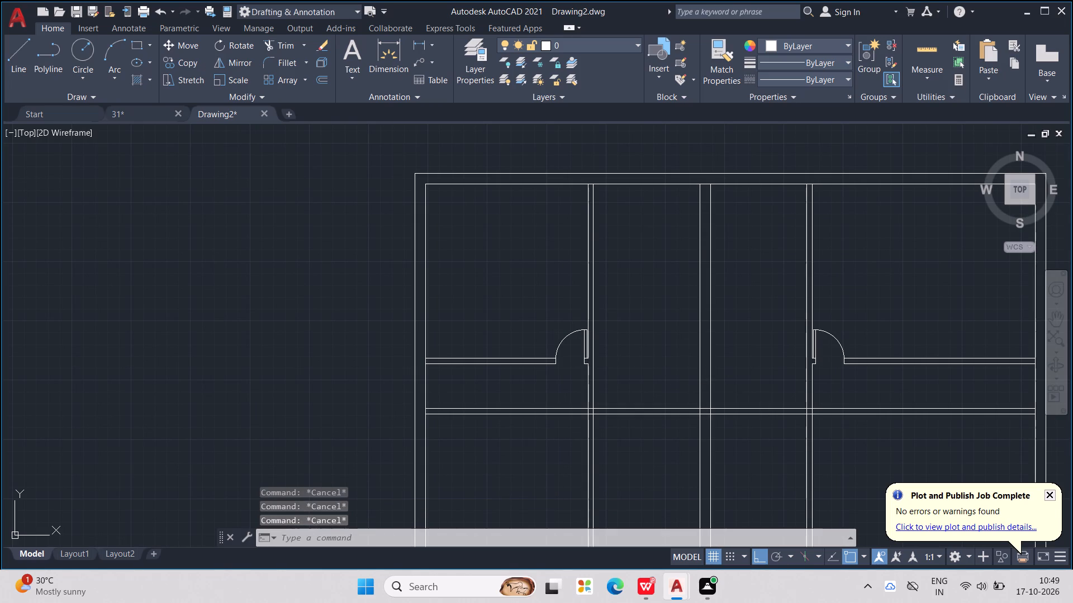
pyautogui.press('Escape')
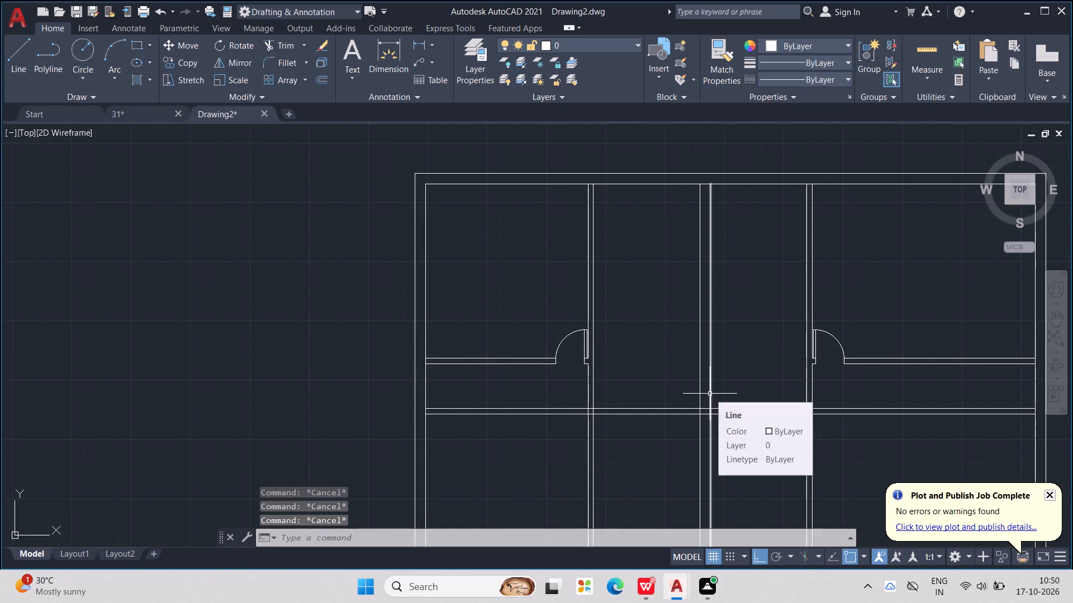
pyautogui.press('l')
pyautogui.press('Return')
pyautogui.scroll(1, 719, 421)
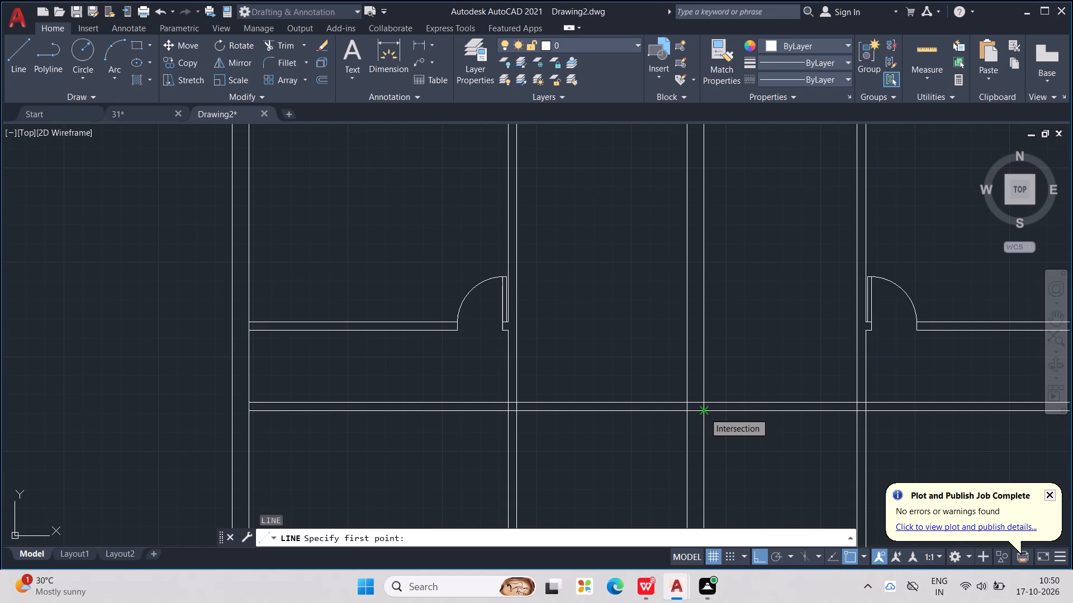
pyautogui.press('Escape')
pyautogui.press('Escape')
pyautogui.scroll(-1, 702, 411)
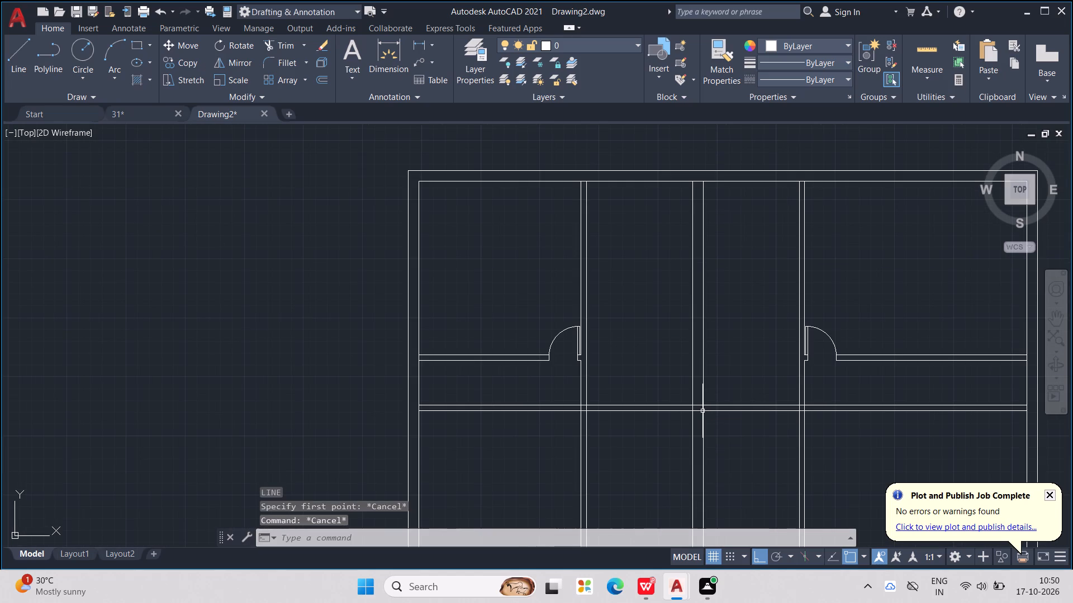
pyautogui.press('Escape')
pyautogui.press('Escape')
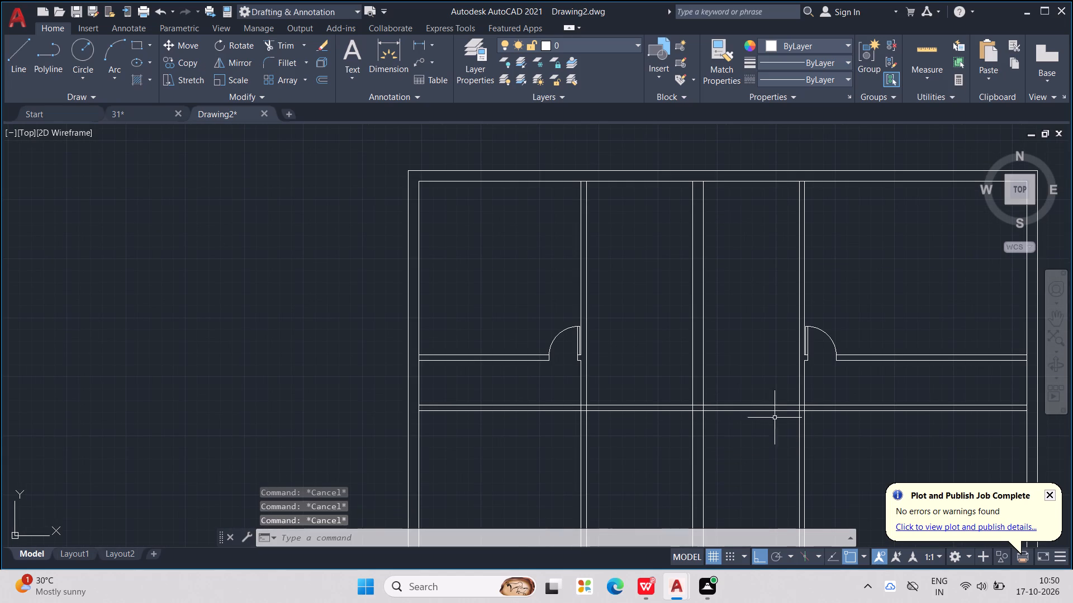
# Draw a line 3'6" left from the right partition's left line along the lower horizontal partition's lower line, continuing about 6' up.
pyautogui.press('l')
pyautogui.press('Return')
pyautogui.scroll(1, 789, 417)
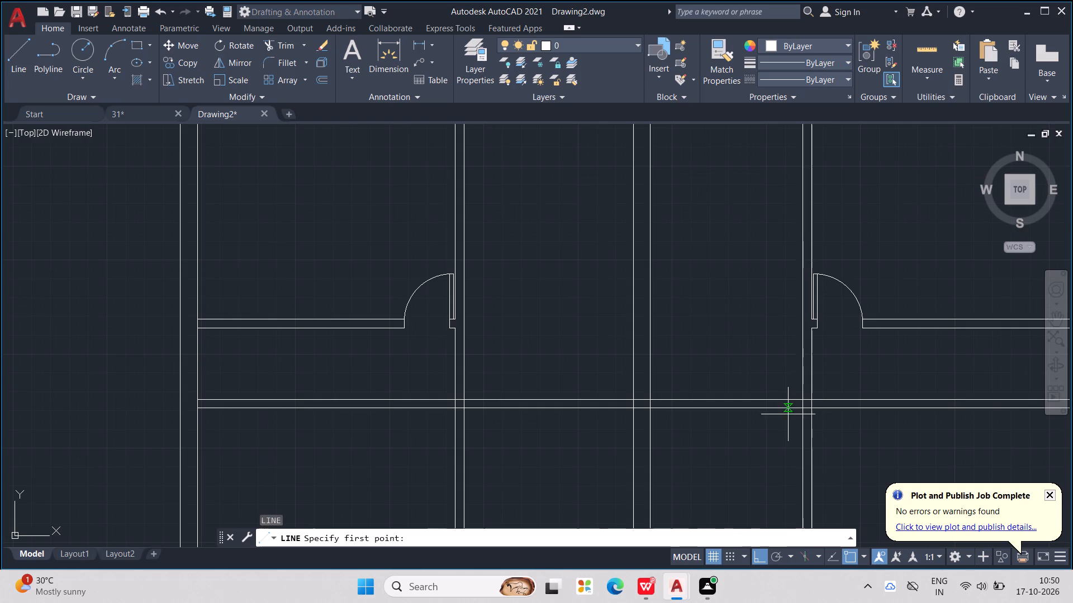
pyautogui.click(803, 407)
pyautogui.press('3')
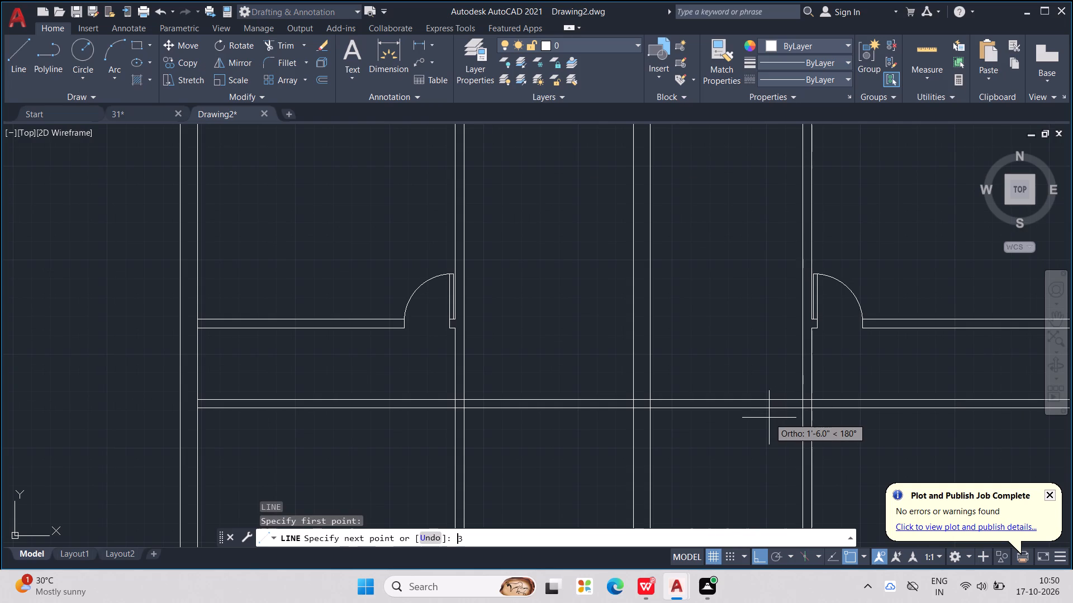
pyautogui.write('\'6"')
pyautogui.press('Return')
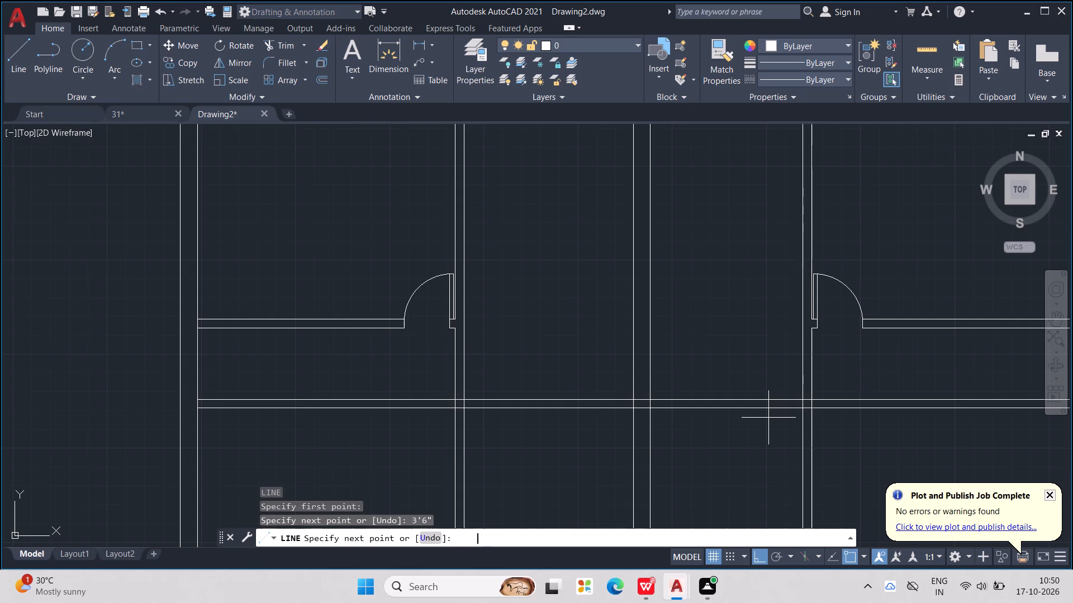
pyautogui.click(703, 272)
pyautogui.press('Escape')
pyautogui.press('Escape')
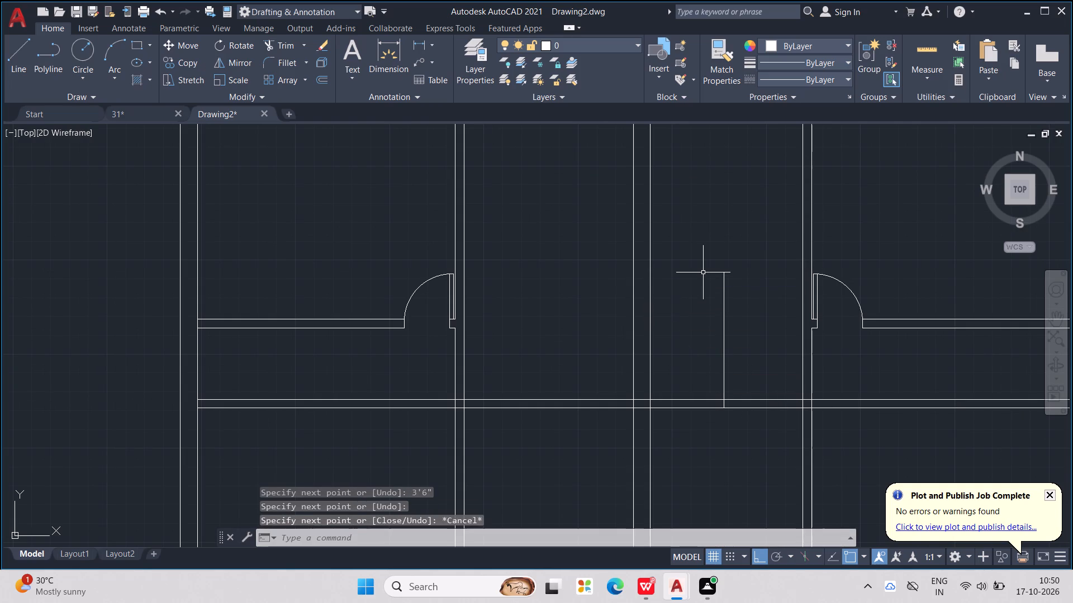
pyautogui.press('Escape')
pyautogui.press('Escape')
pyautogui.press('Escape')
pyautogui.press('Escape')
pyautogui.press('Escape')
pyautogui.press('Escape')
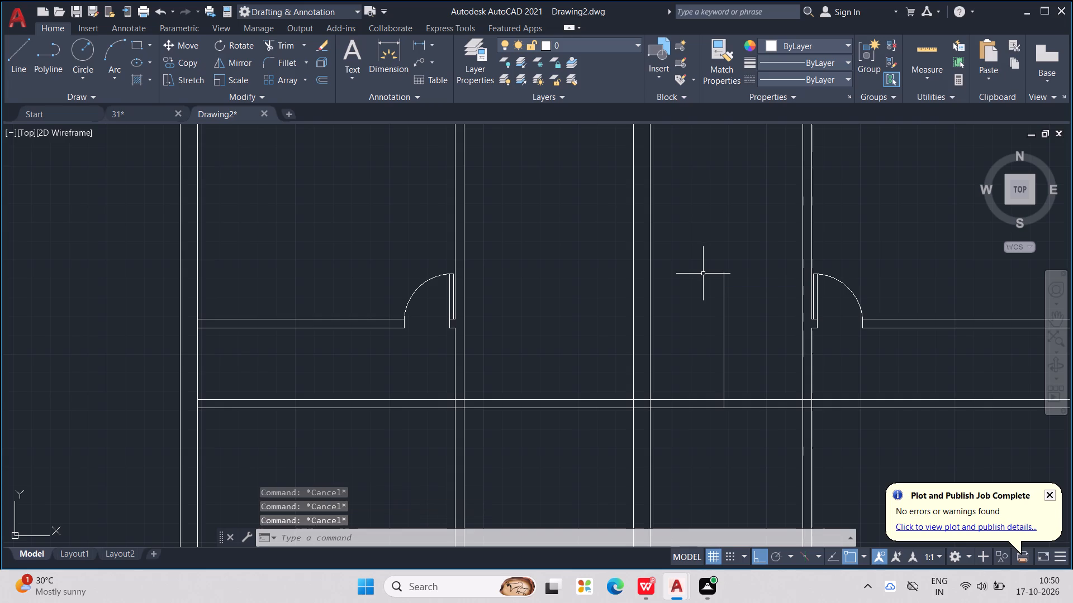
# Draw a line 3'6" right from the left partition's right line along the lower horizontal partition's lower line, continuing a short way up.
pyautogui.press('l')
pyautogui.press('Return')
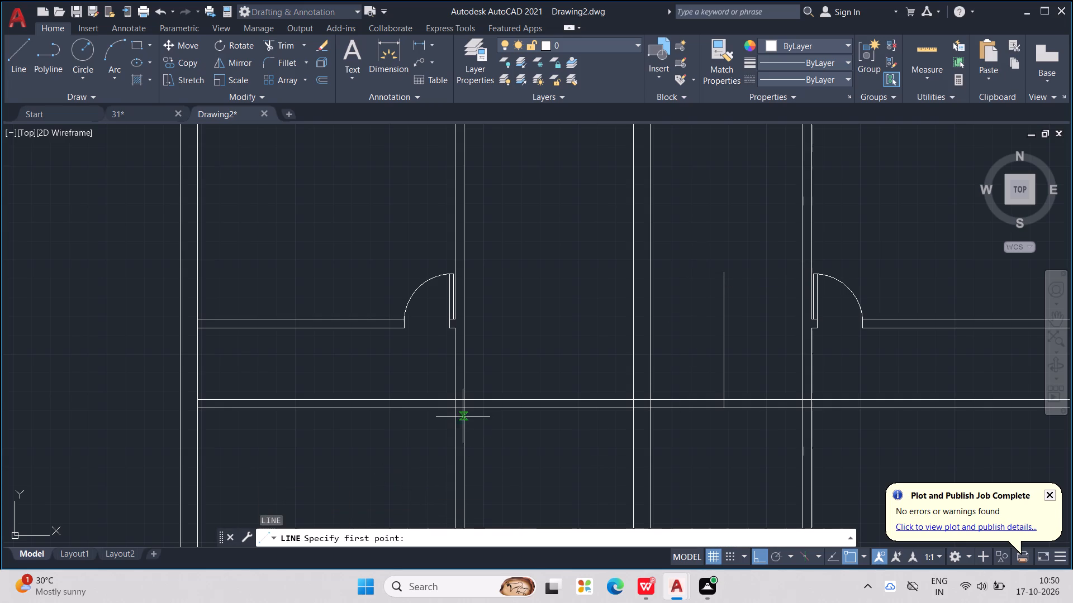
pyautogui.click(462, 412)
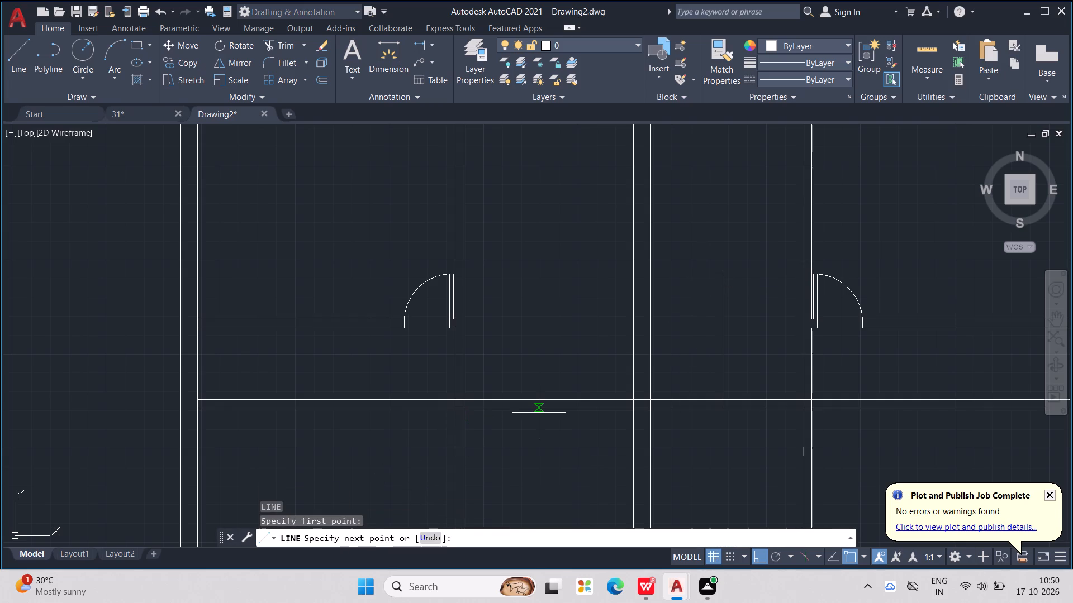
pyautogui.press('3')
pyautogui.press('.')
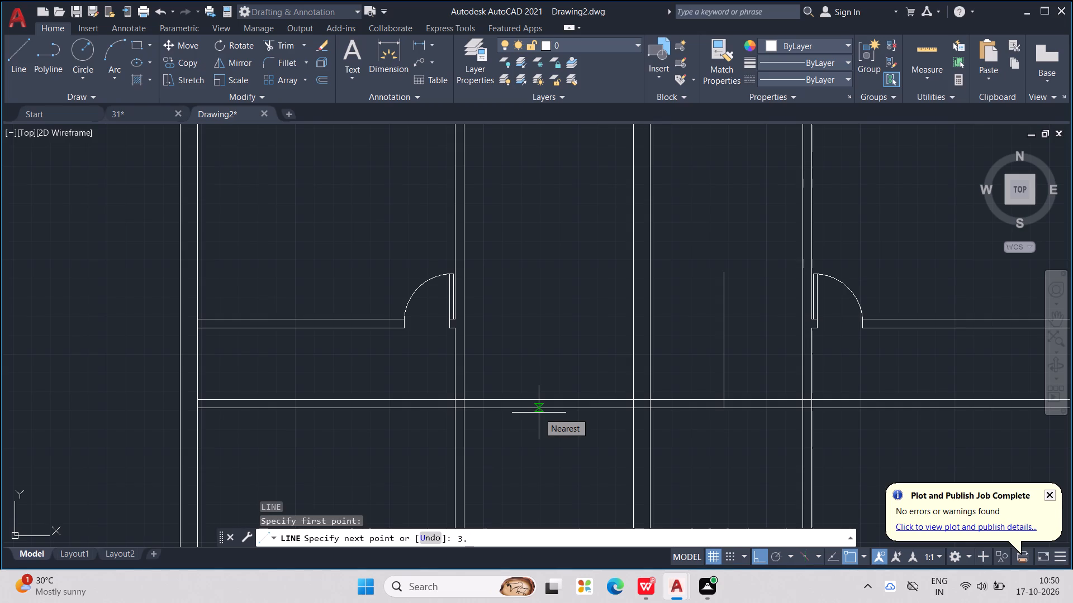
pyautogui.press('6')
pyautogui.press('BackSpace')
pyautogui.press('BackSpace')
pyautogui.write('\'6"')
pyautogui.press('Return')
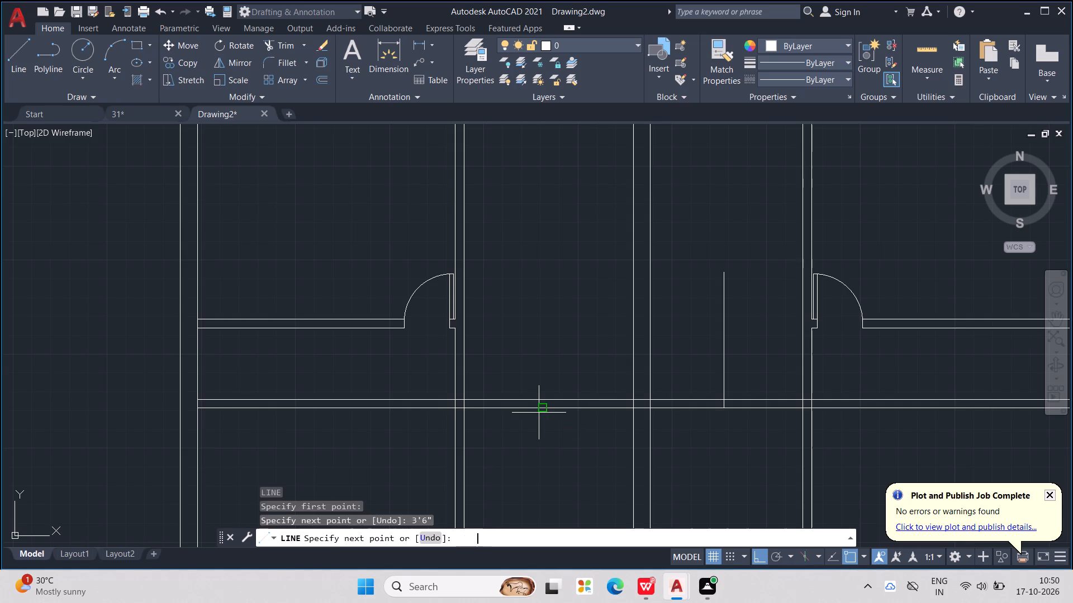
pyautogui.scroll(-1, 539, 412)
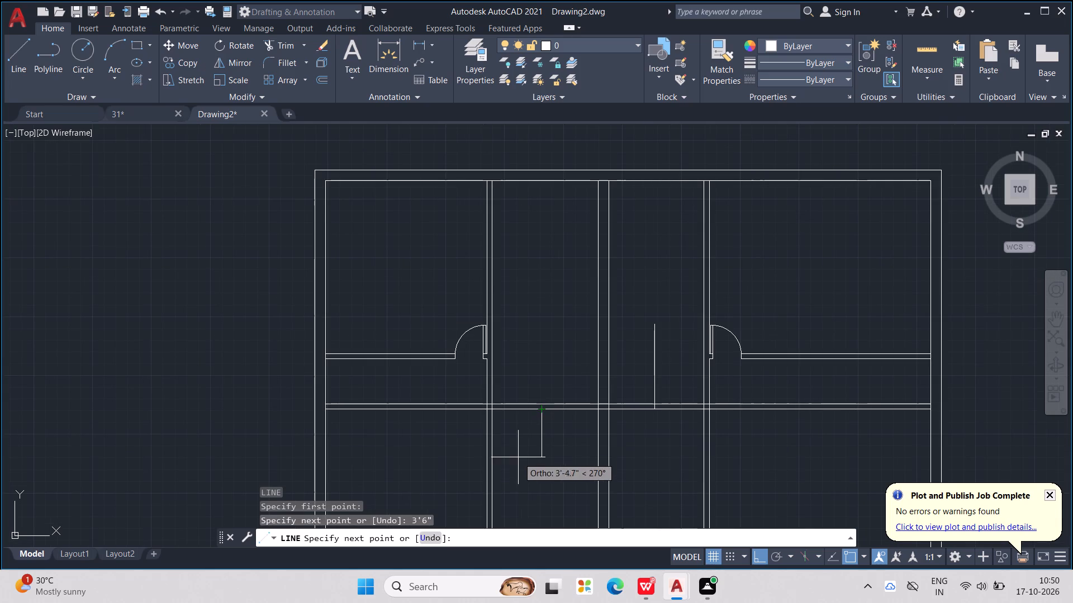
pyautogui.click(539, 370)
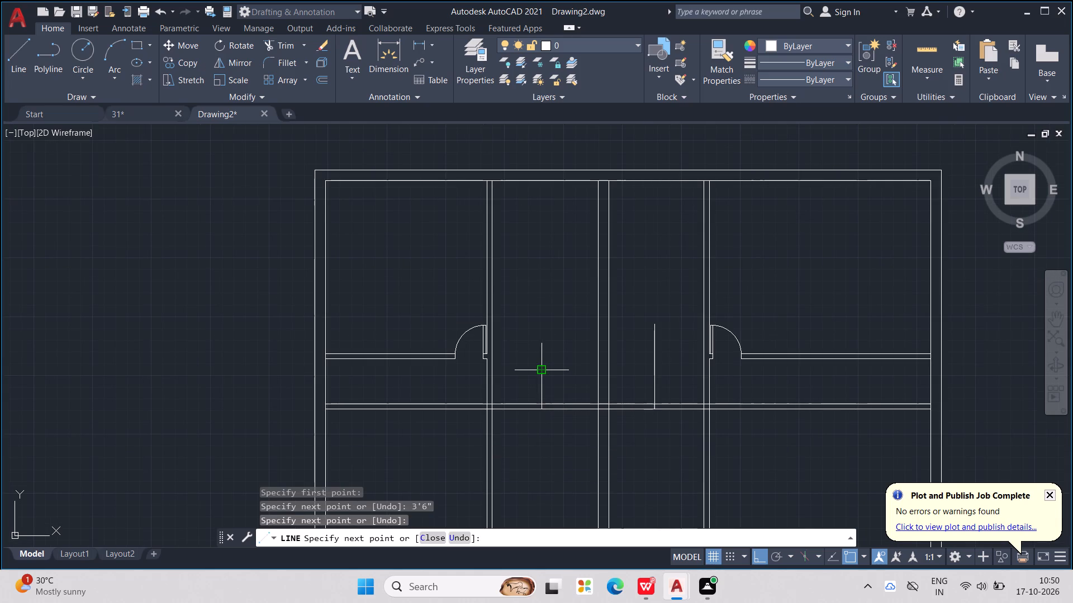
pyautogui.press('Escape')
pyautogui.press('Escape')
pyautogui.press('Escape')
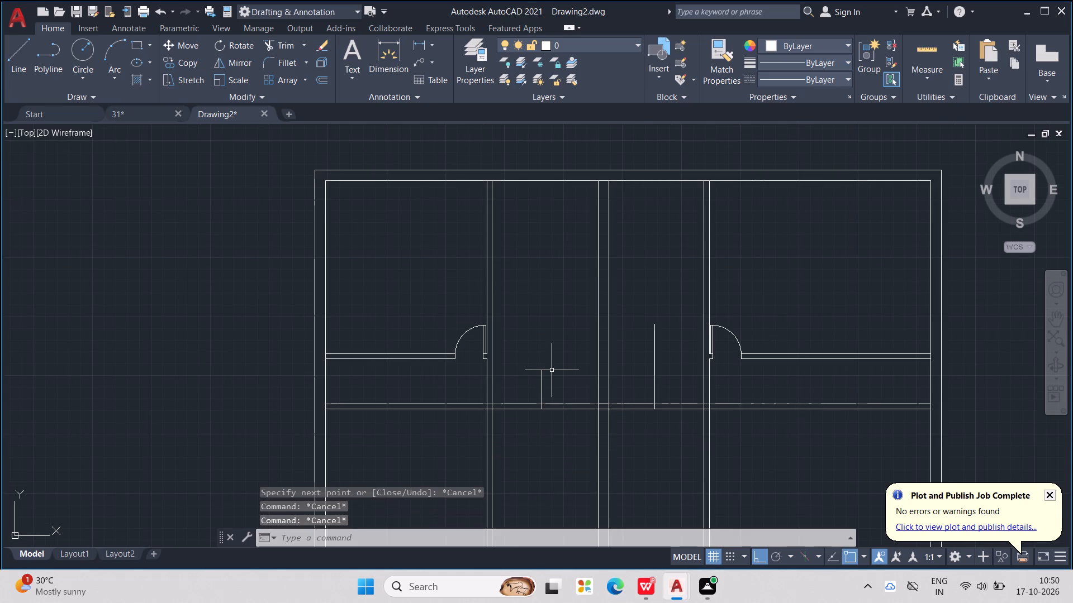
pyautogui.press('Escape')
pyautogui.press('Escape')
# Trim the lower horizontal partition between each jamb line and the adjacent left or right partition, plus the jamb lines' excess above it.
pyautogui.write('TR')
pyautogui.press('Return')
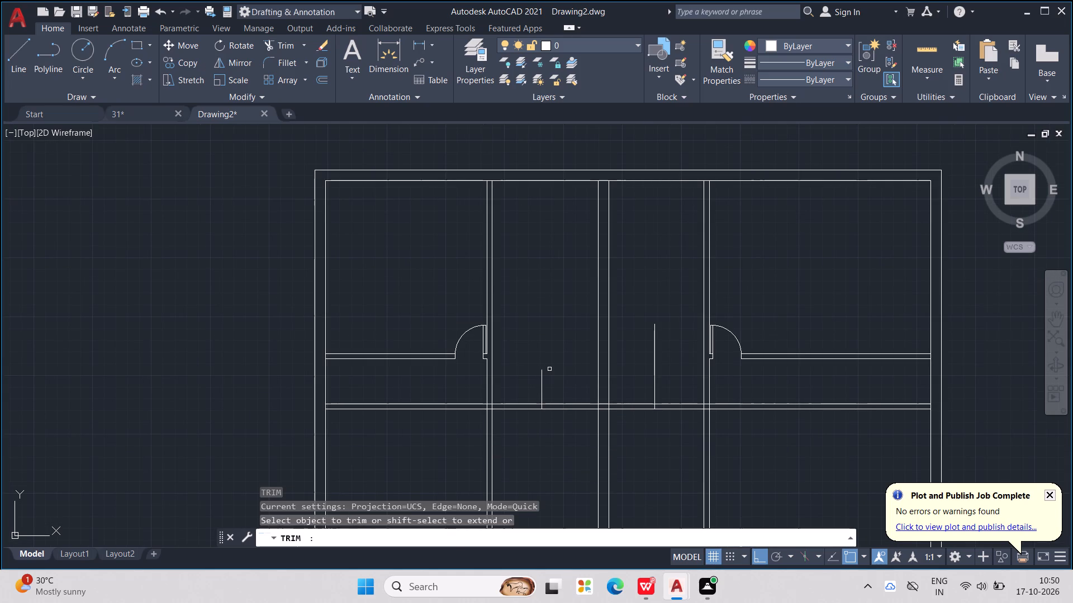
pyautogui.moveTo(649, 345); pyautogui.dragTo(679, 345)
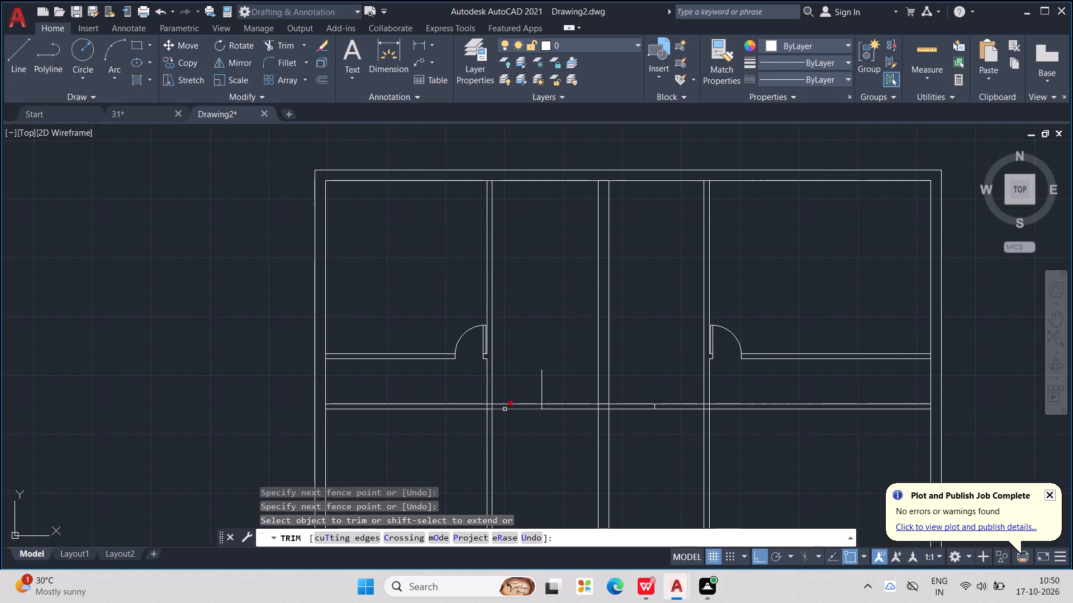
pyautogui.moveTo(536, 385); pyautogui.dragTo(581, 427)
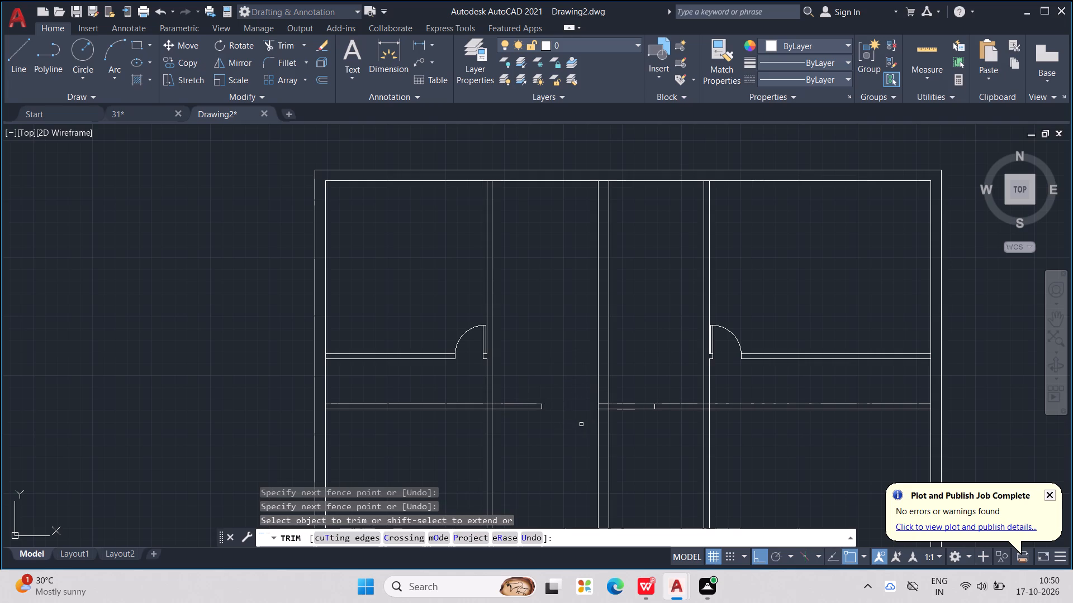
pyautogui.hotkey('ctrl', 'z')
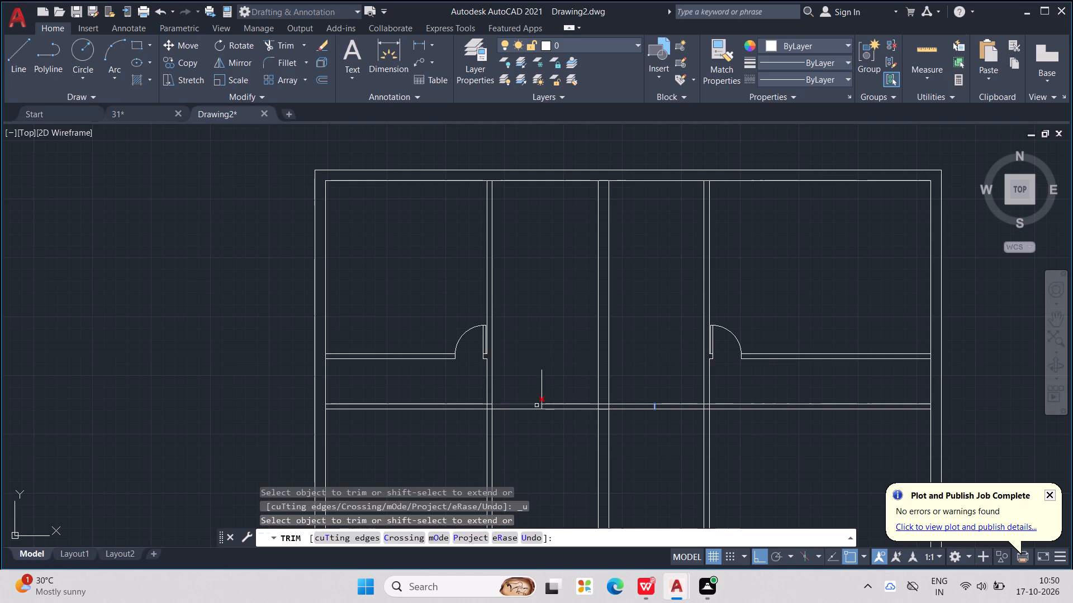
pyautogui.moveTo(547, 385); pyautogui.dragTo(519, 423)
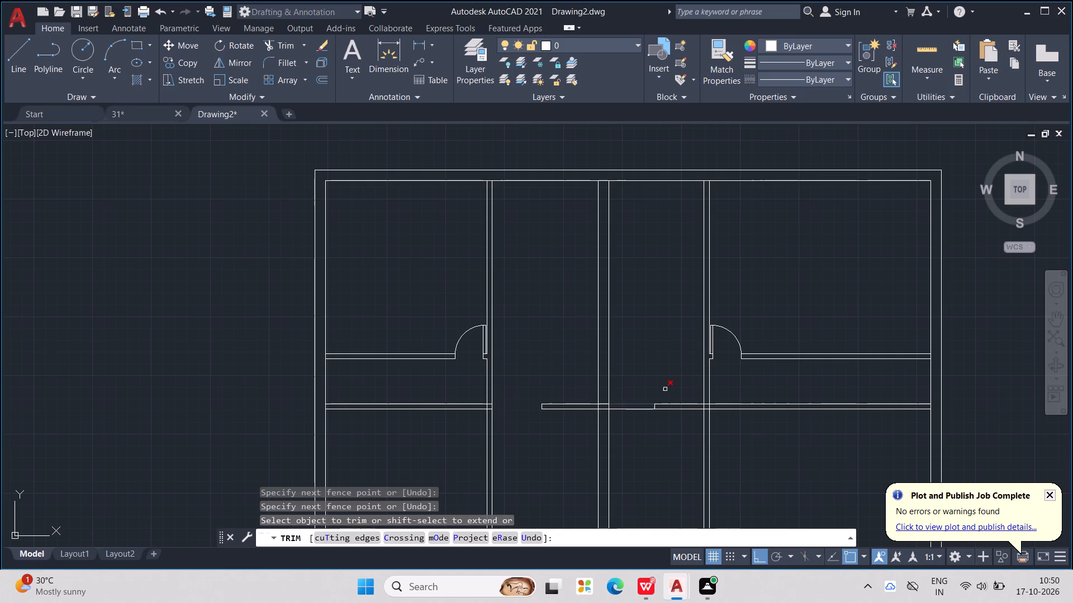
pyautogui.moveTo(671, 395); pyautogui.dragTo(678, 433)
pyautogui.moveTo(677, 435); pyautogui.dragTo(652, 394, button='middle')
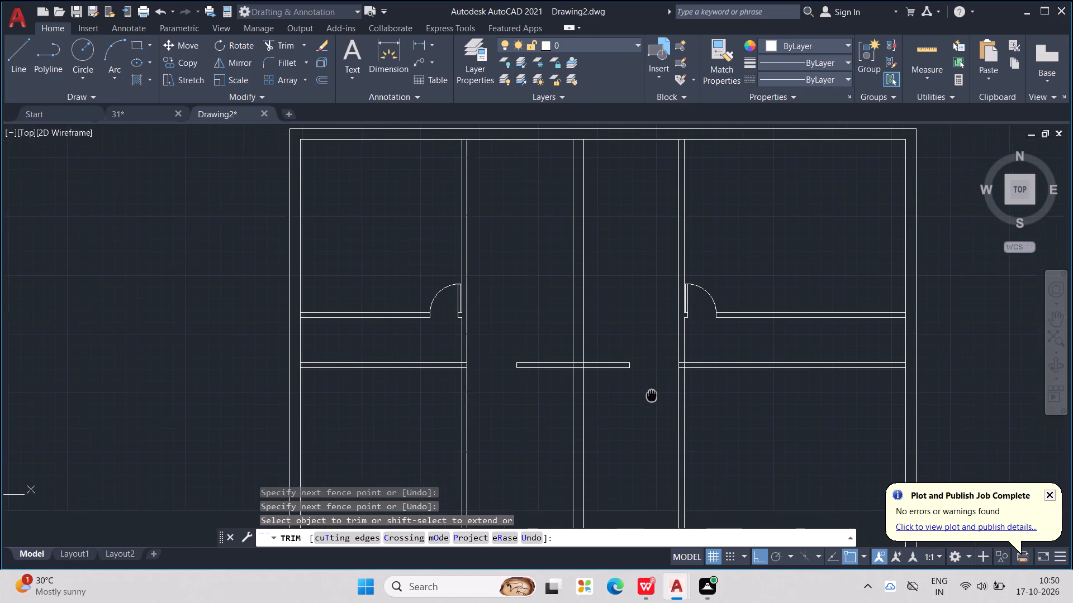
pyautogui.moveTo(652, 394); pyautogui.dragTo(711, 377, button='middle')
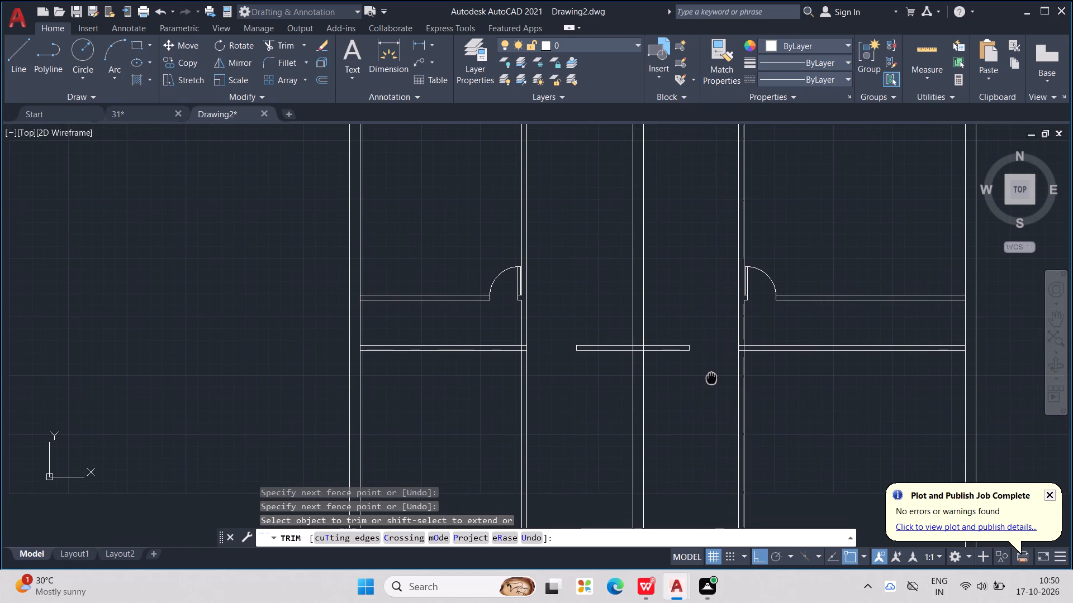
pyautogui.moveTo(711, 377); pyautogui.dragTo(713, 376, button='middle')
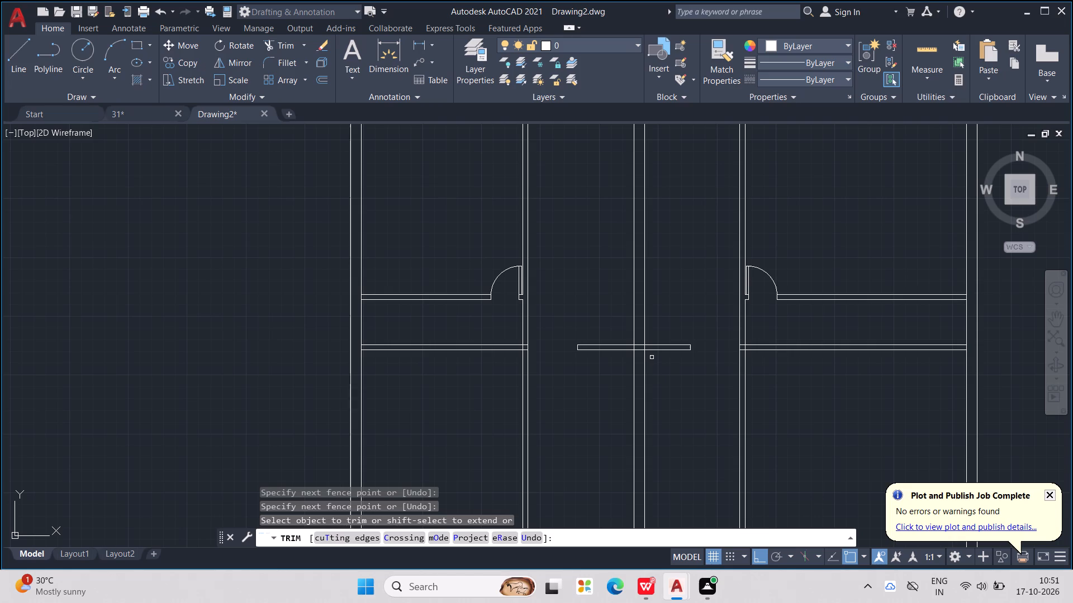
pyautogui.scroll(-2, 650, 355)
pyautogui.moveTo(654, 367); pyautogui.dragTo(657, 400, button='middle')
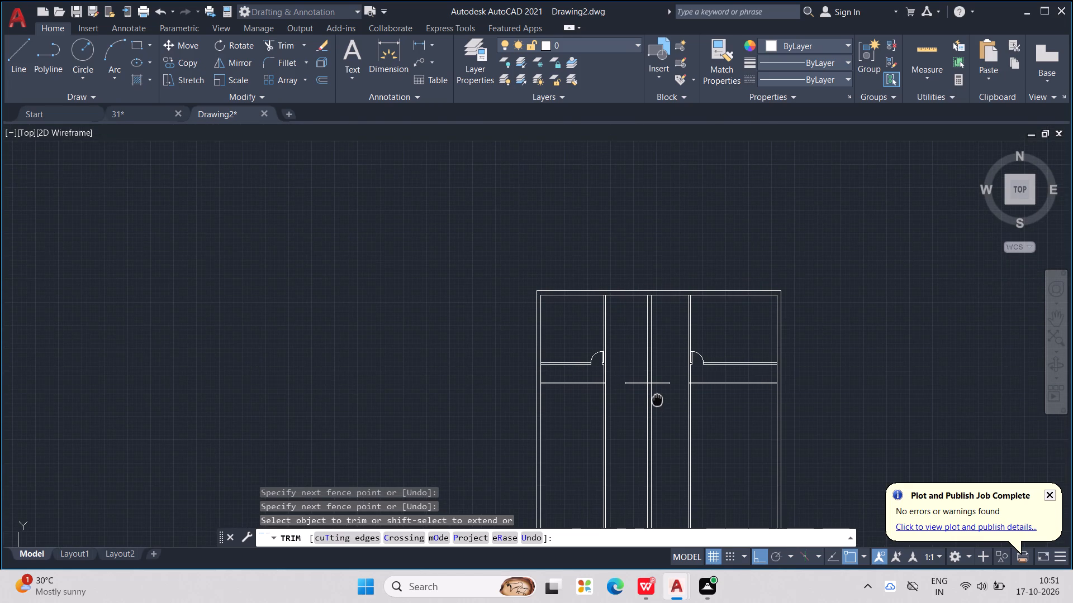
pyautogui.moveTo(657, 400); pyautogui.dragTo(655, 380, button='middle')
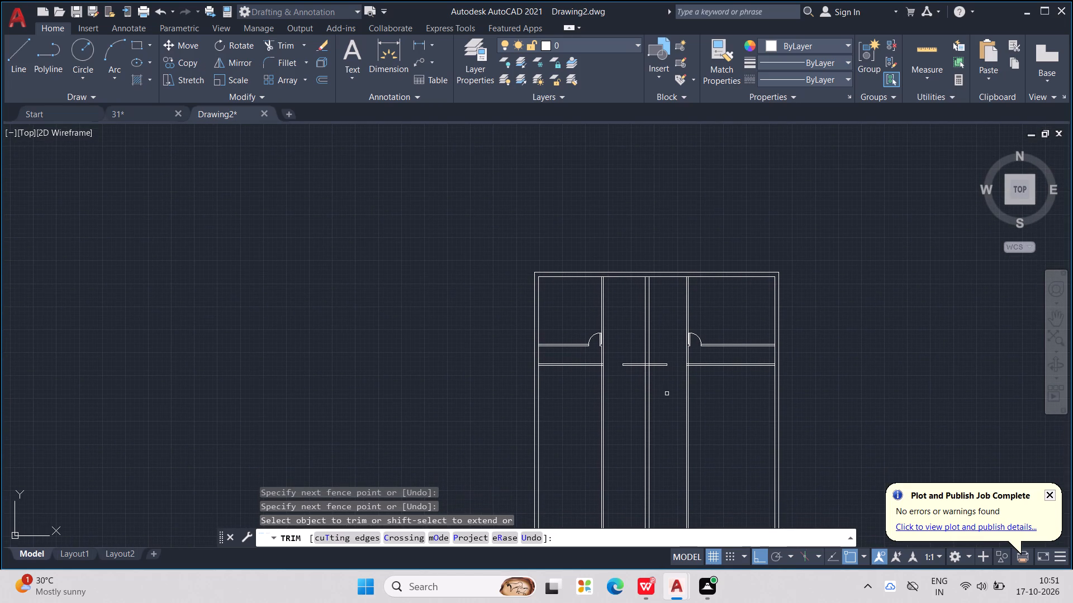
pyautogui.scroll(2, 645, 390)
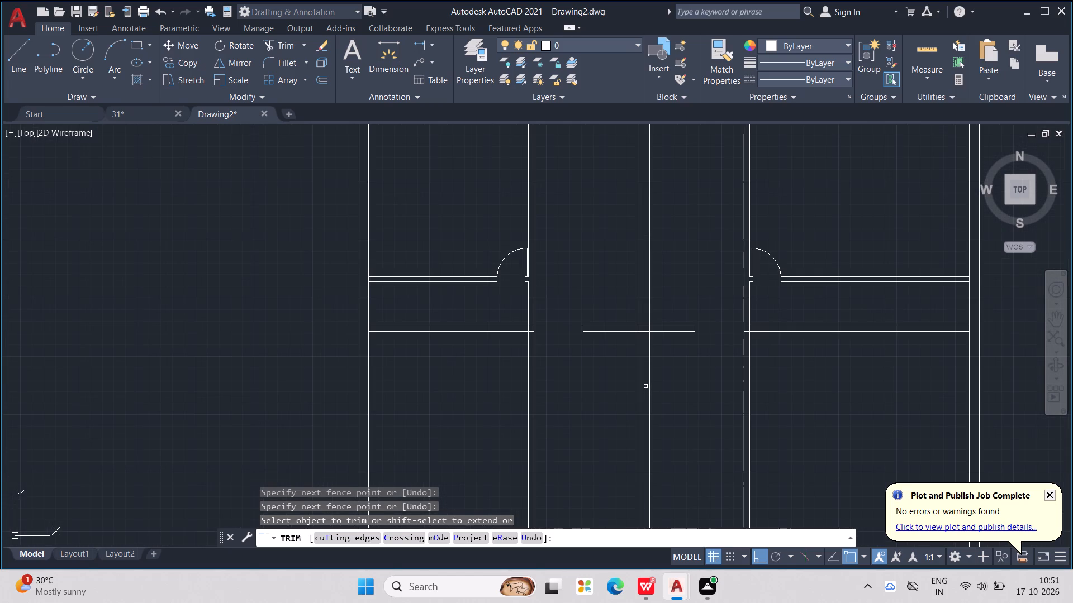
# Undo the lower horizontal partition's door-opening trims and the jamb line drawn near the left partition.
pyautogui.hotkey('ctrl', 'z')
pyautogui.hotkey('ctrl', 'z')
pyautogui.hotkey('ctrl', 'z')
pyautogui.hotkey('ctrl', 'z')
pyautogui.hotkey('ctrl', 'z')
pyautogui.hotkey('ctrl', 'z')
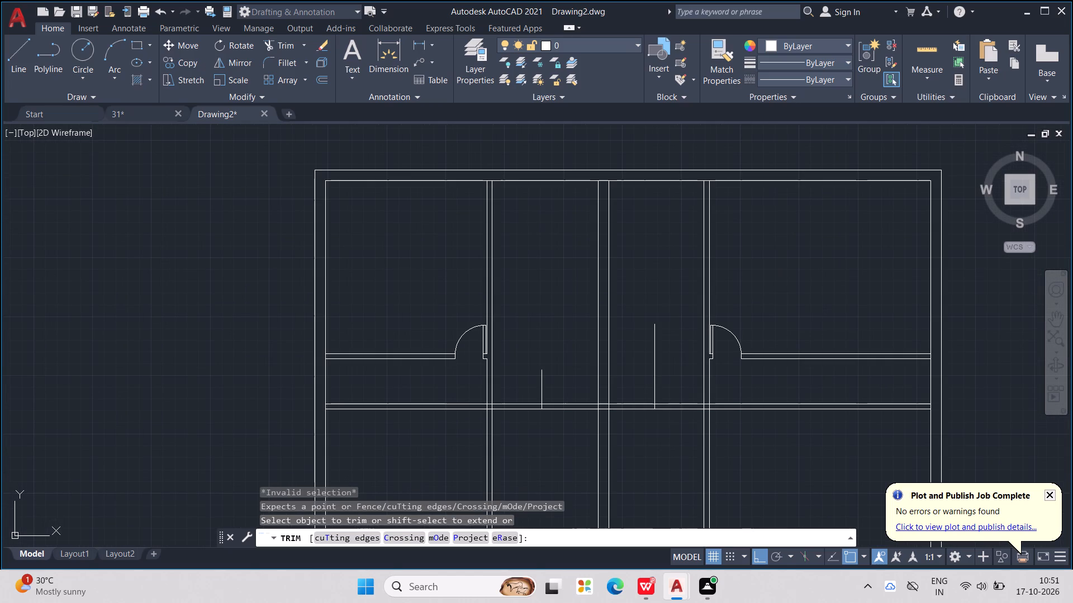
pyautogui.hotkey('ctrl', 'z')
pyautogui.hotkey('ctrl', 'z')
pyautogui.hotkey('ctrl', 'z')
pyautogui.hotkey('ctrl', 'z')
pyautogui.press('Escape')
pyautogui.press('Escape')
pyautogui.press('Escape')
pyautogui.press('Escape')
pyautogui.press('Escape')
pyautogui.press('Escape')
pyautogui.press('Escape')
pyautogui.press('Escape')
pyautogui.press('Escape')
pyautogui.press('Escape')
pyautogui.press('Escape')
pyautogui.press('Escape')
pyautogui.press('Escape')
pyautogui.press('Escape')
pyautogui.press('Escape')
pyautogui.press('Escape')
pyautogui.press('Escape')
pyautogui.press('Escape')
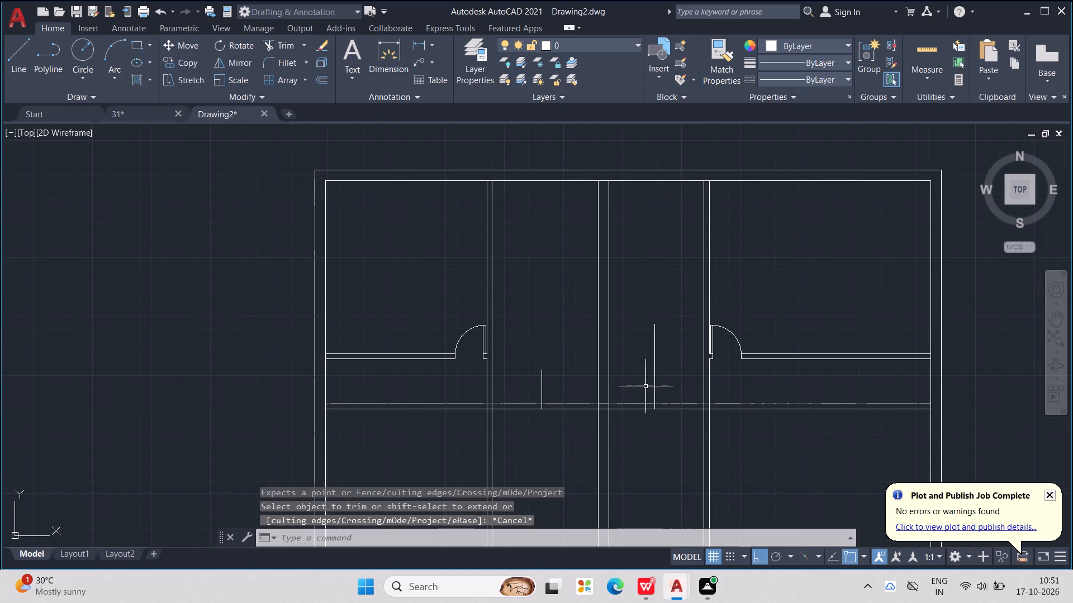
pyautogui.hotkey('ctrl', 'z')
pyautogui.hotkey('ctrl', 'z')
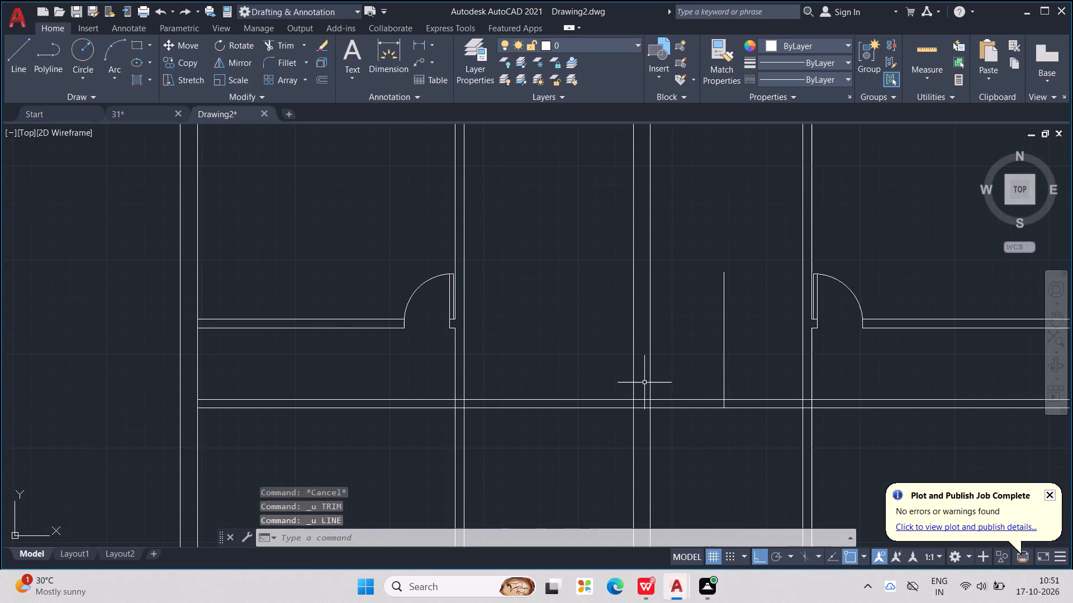
# Undo the earlier jamb line, upper partition trims and middle partition's 9" offset, back through the removal of one of its two lines.
pyautogui.hotkey('ctrl', 'z')
pyautogui.hotkey('ctrl', 'z')
pyautogui.hotkey('ctrl', 'z')
pyautogui.hotkey('ctrl', 'z')
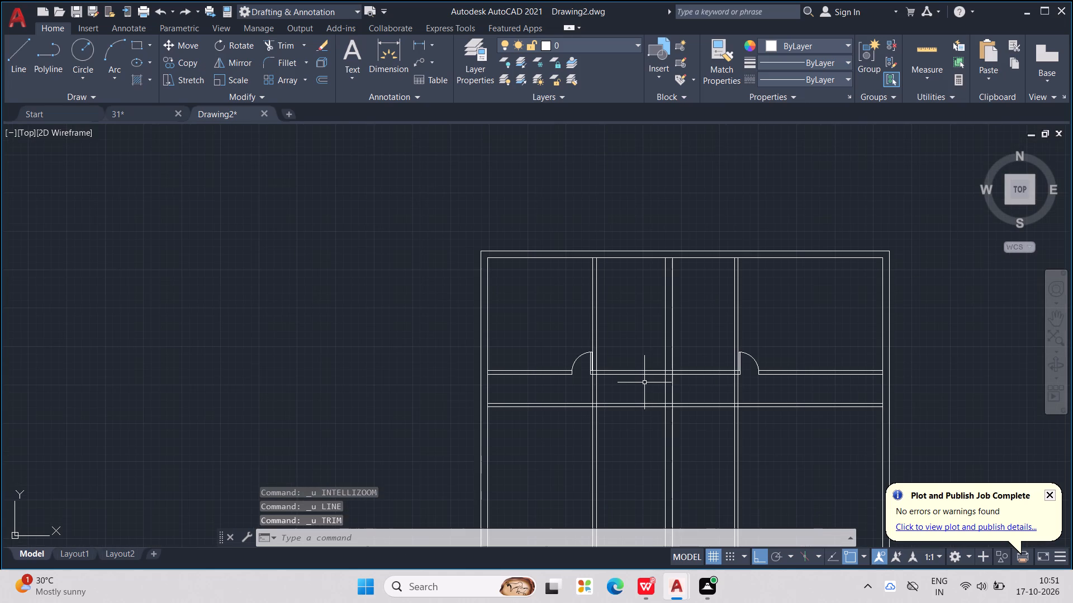
pyautogui.hotkey('ctrl', 'z')
pyautogui.hotkey('ctrl', 'z')
pyautogui.hotkey('ctrl', 'z')
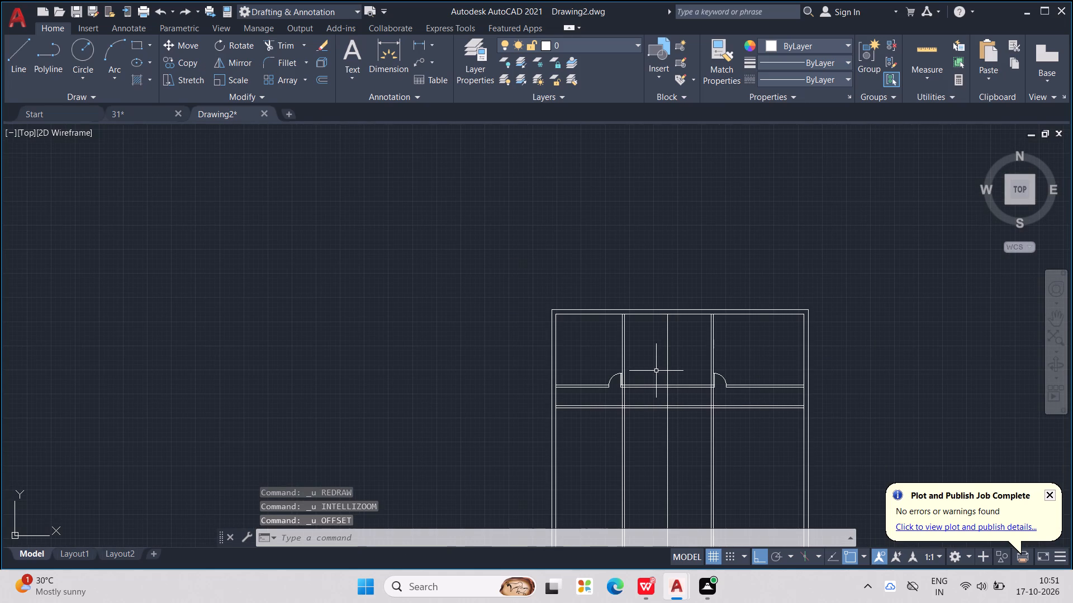
pyautogui.scroll(1, 667, 365)
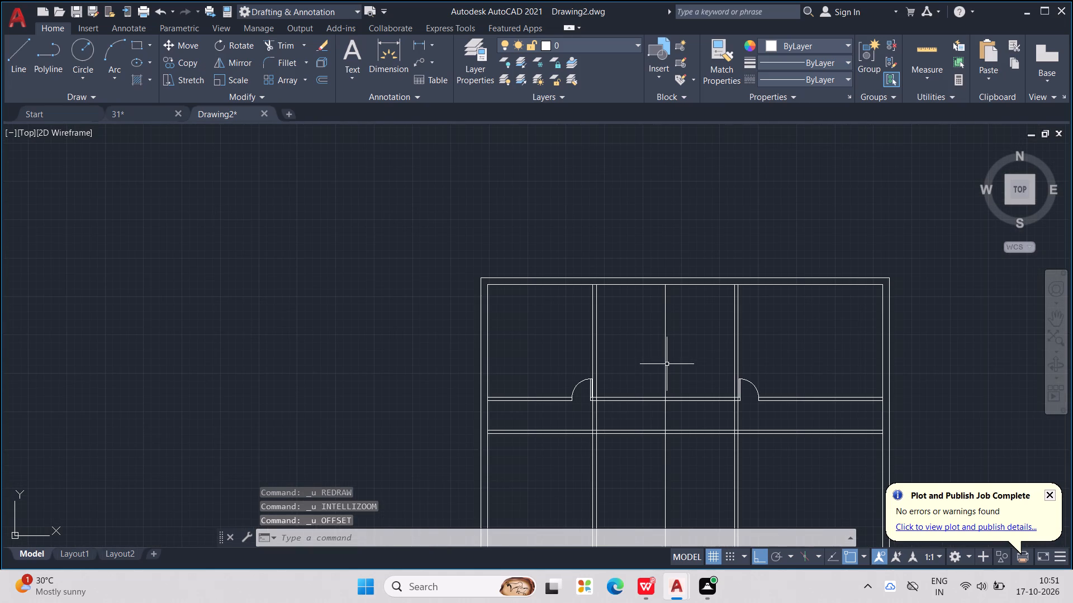
pyautogui.hotkey('ctrl', 'z')
pyautogui.hotkey('ctrl', 'z')
pyautogui.press('Escape')
pyautogui.press('Escape')
pyautogui.press('Escape')
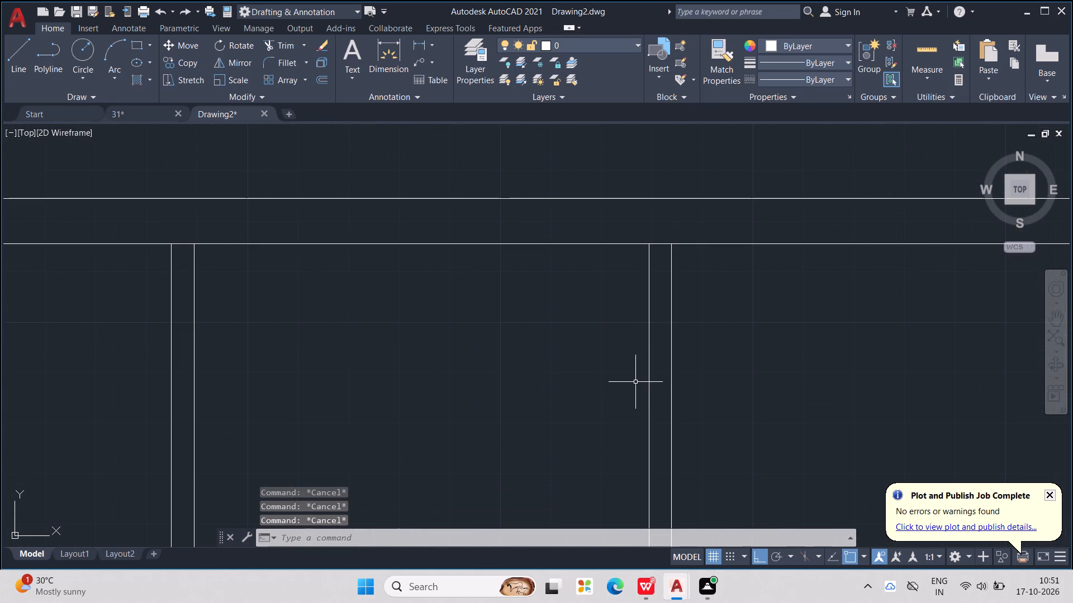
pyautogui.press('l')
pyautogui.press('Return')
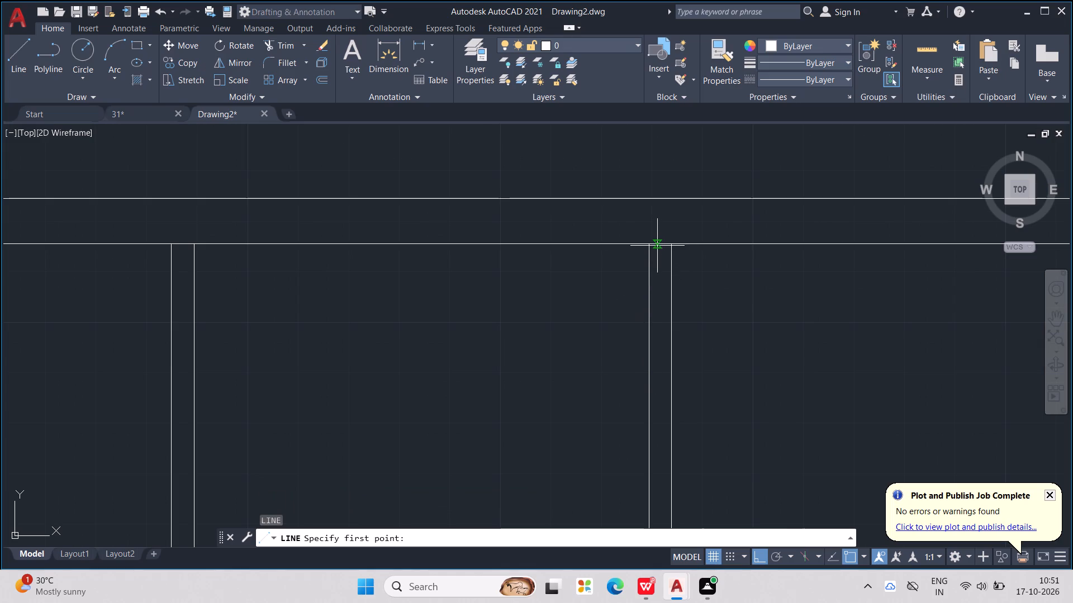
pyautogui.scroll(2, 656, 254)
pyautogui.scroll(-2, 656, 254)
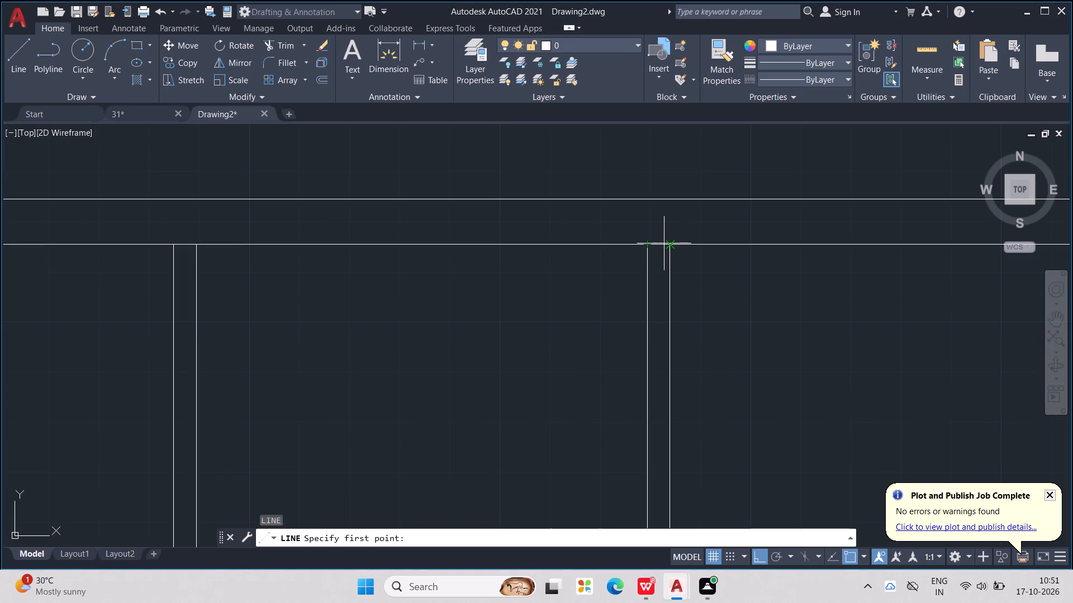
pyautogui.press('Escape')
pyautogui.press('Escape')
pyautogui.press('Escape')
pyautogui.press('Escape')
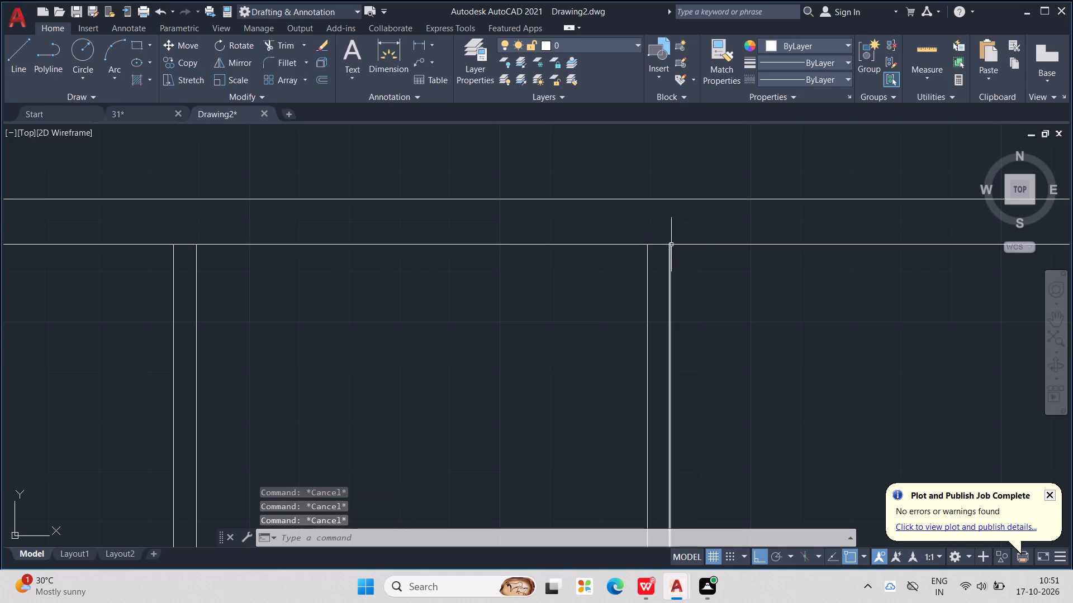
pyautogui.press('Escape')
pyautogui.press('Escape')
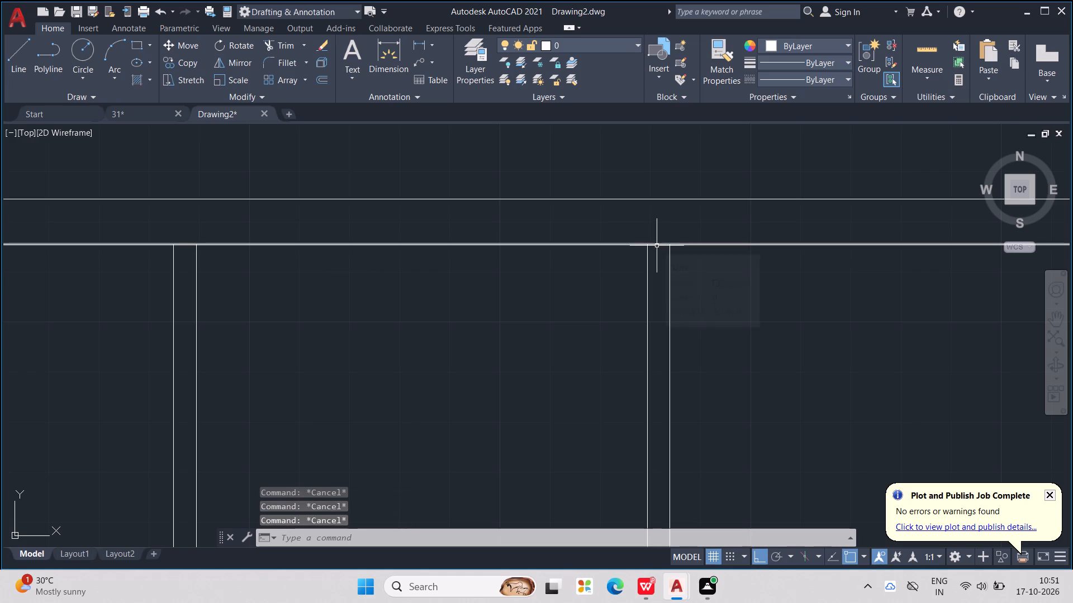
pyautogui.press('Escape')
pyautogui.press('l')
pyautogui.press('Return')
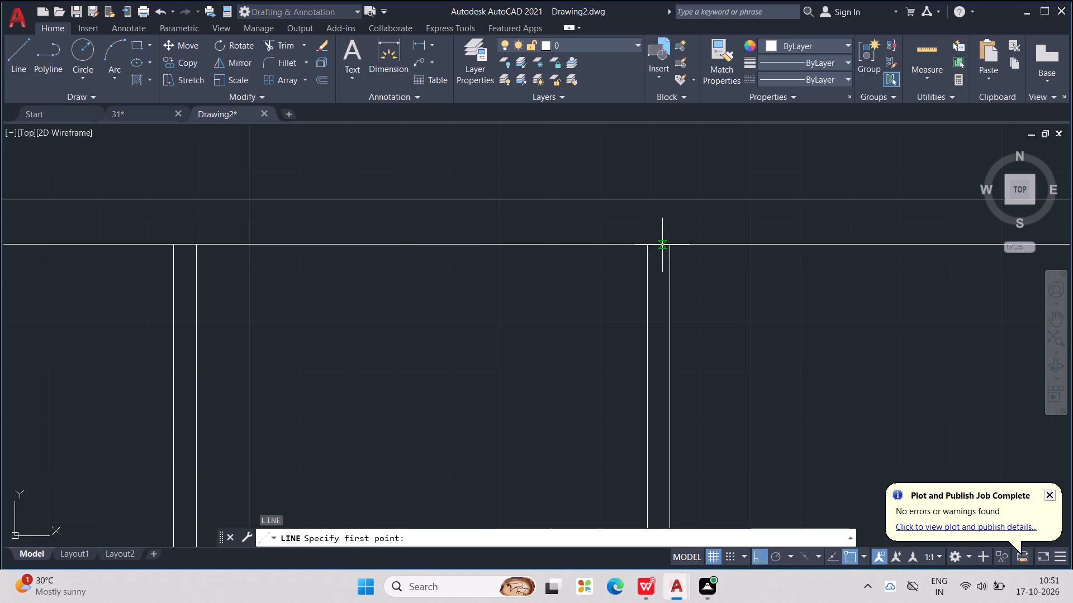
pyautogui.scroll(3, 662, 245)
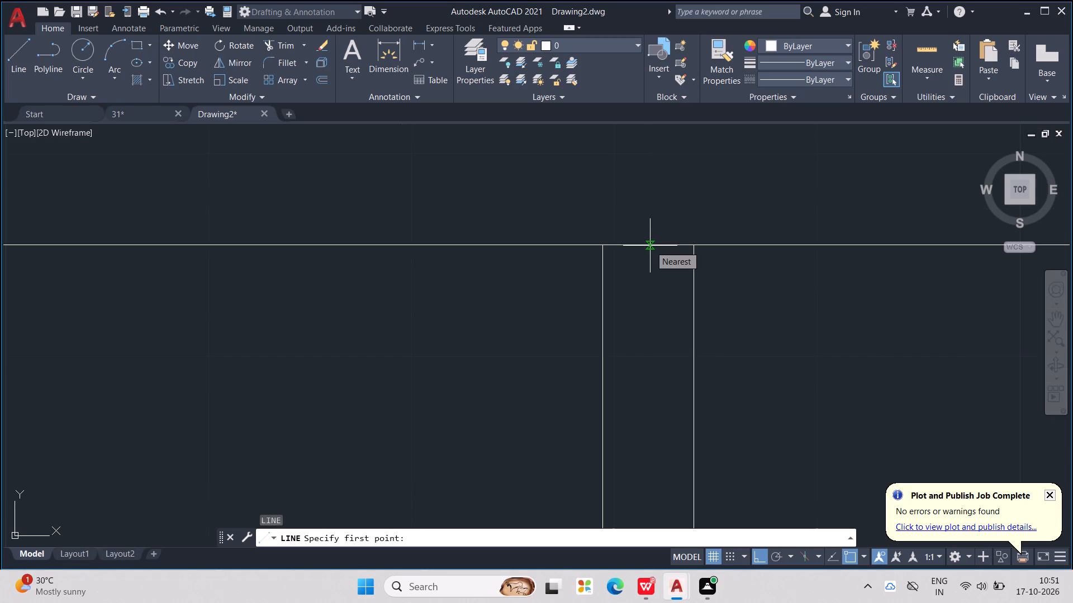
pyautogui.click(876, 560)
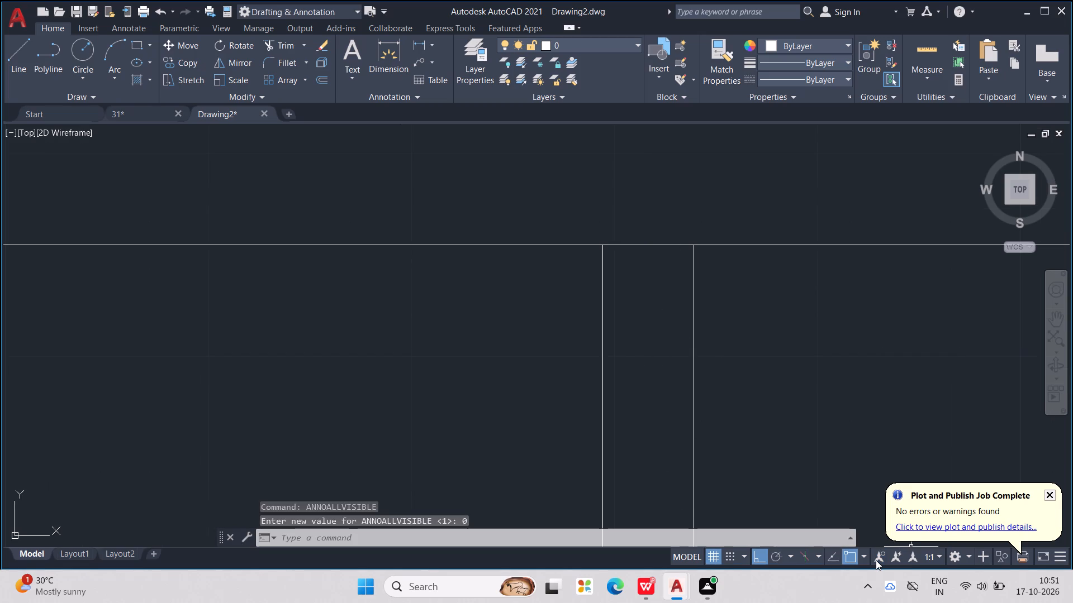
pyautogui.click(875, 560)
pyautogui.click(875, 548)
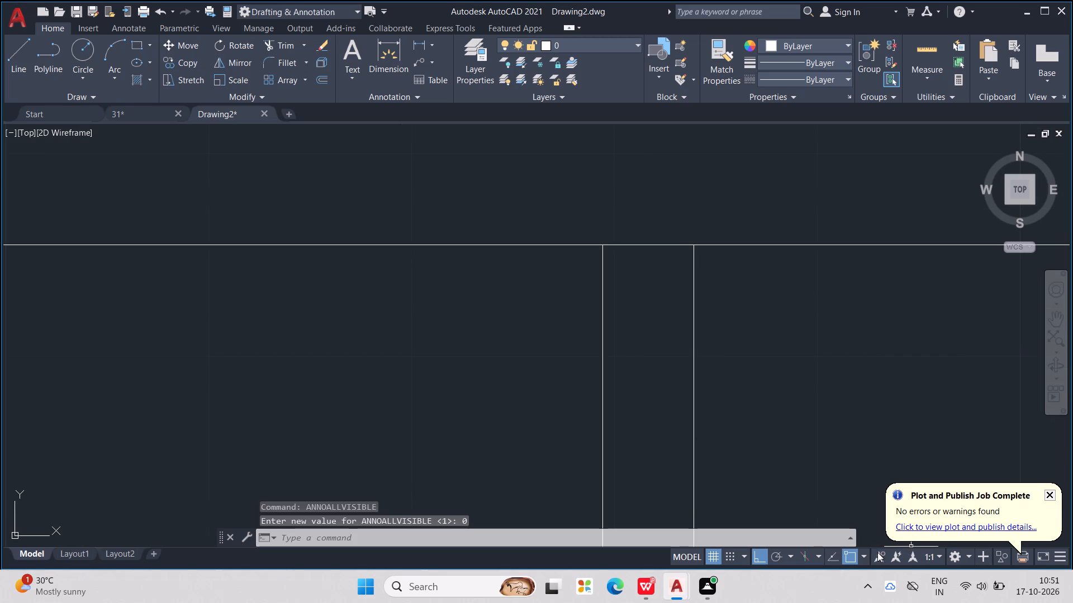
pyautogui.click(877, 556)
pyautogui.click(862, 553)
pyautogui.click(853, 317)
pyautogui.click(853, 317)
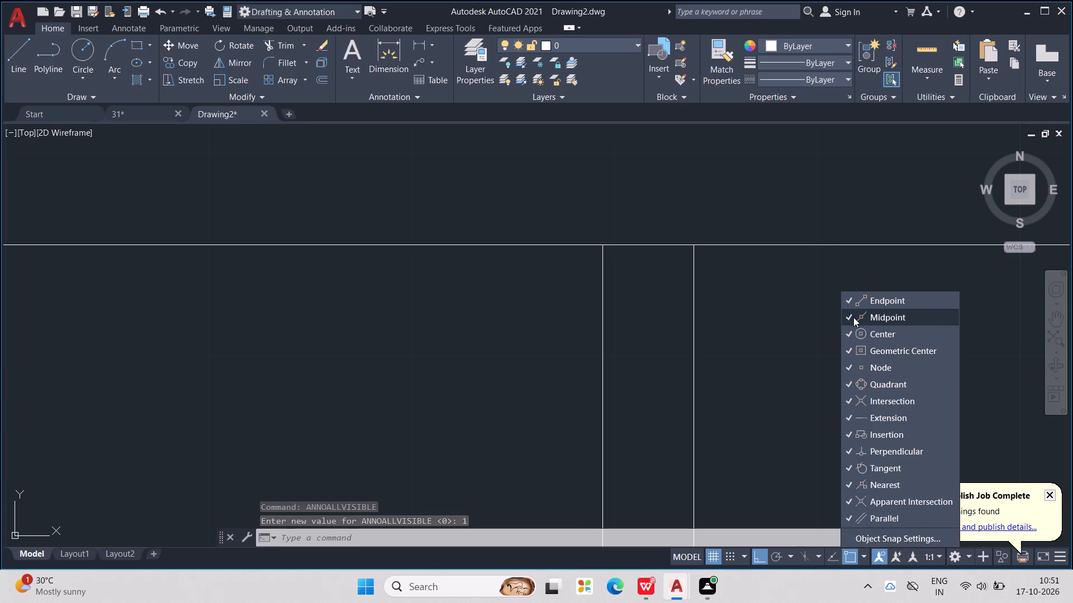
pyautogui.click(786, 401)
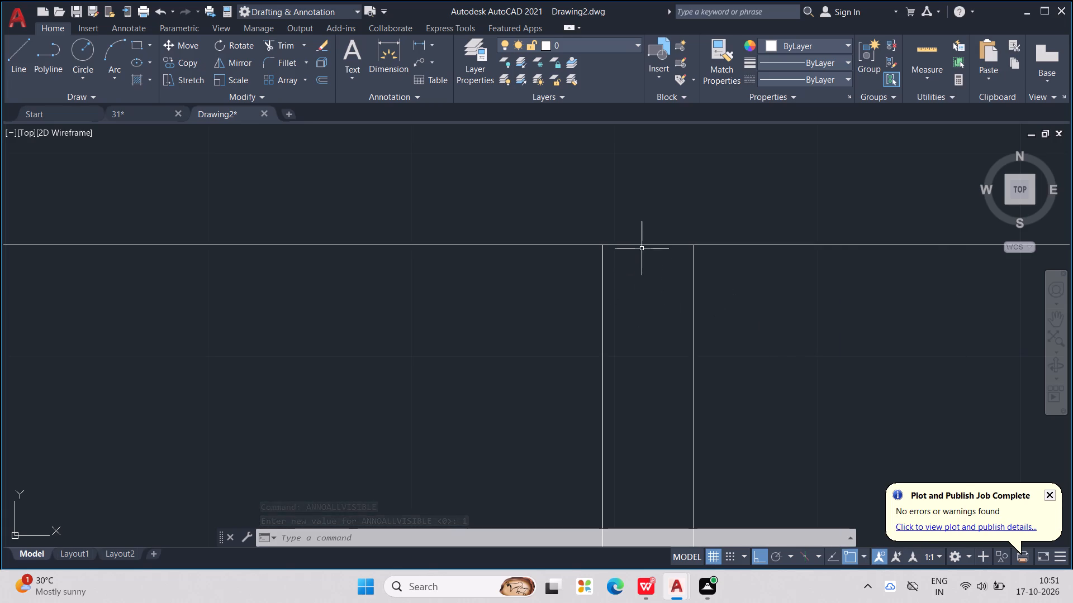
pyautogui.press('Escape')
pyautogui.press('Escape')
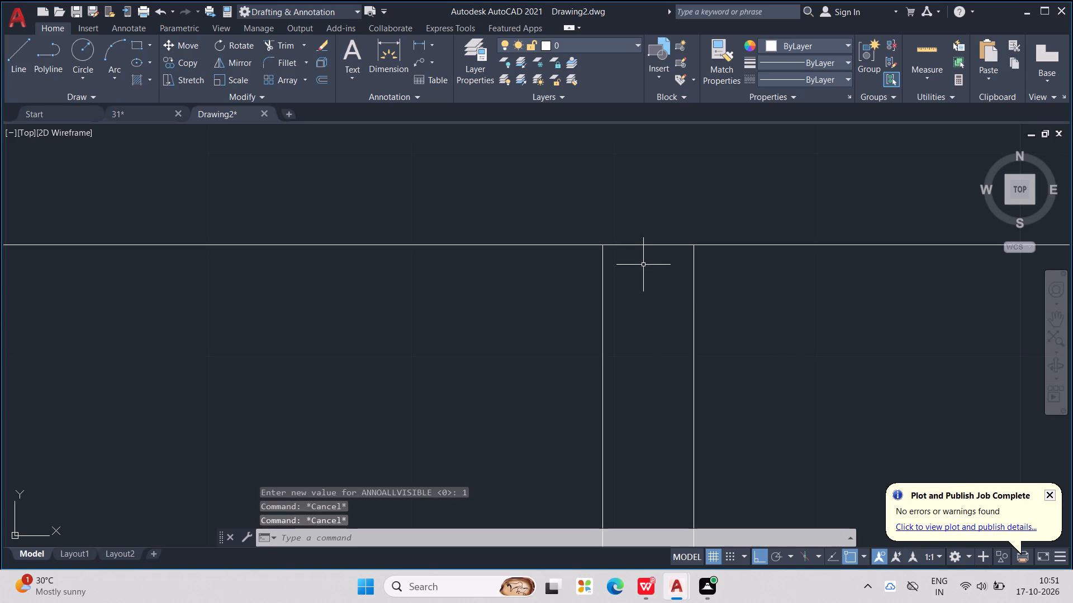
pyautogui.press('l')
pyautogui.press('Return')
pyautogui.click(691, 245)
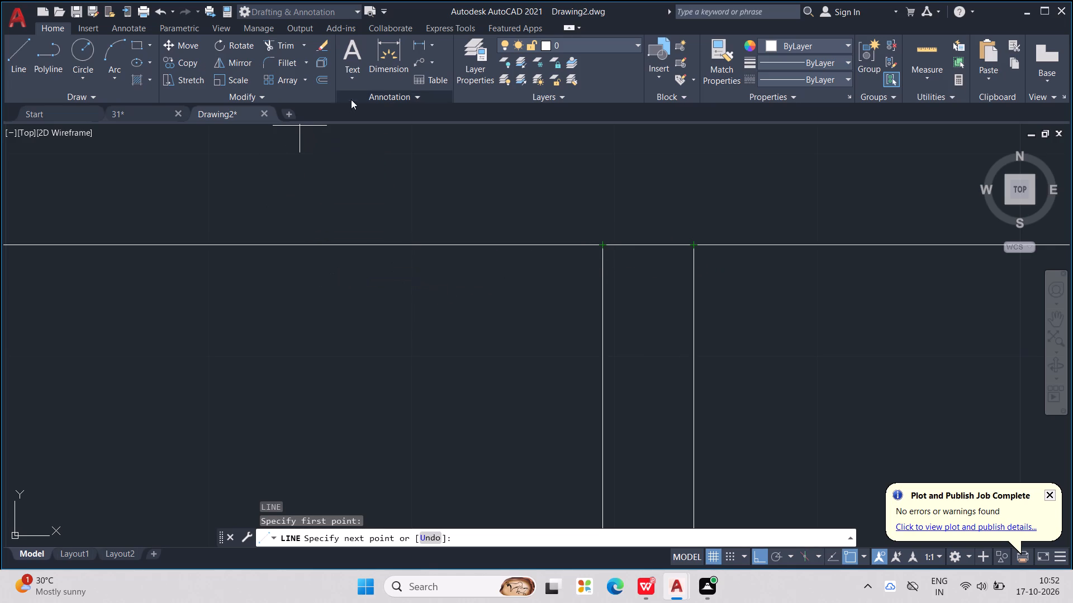
# Measure the spacing between the middle partition's two lines where they meet the top outer wall.
pyautogui.click(373, 64)
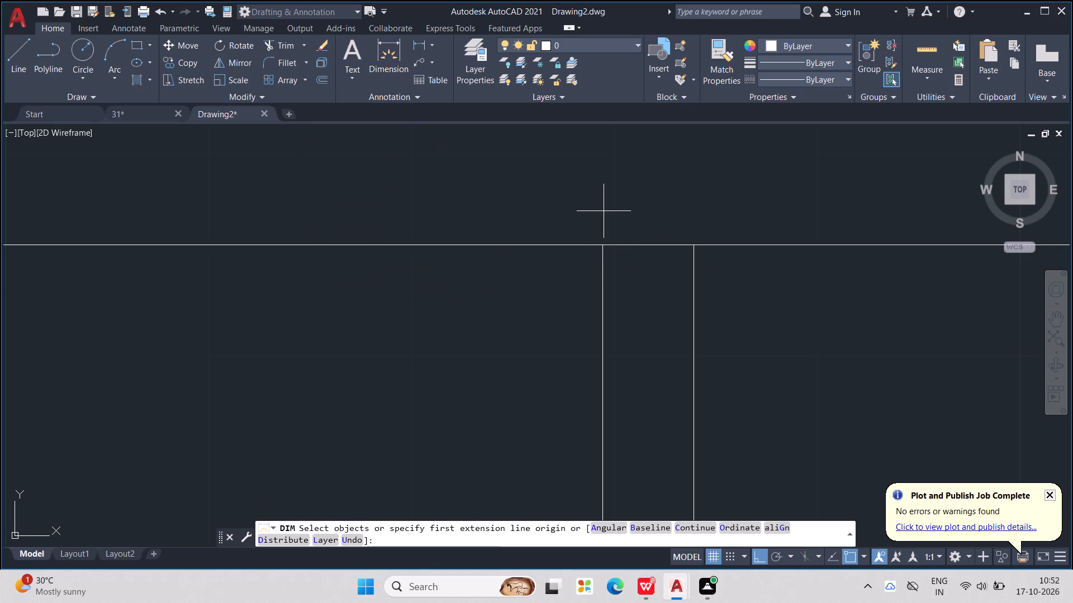
pyautogui.click(689, 245)
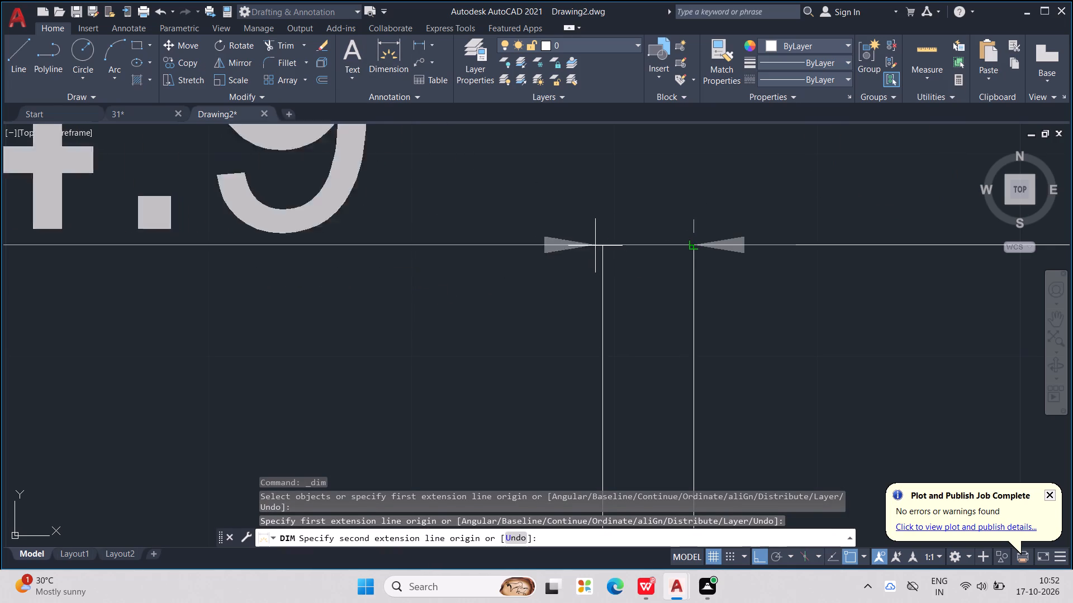
pyautogui.click(604, 246)
pyautogui.scroll(-4, 634, 208)
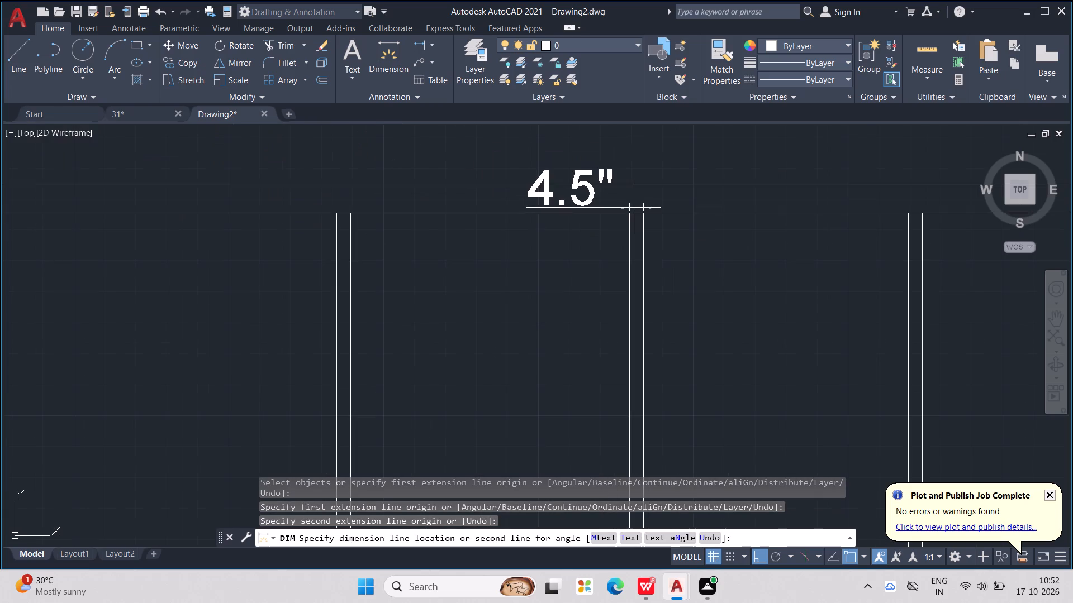
pyautogui.press('Escape')
pyautogui.press('Escape')
pyautogui.press('Escape')
pyautogui.press('Escape')
pyautogui.press('Escape')
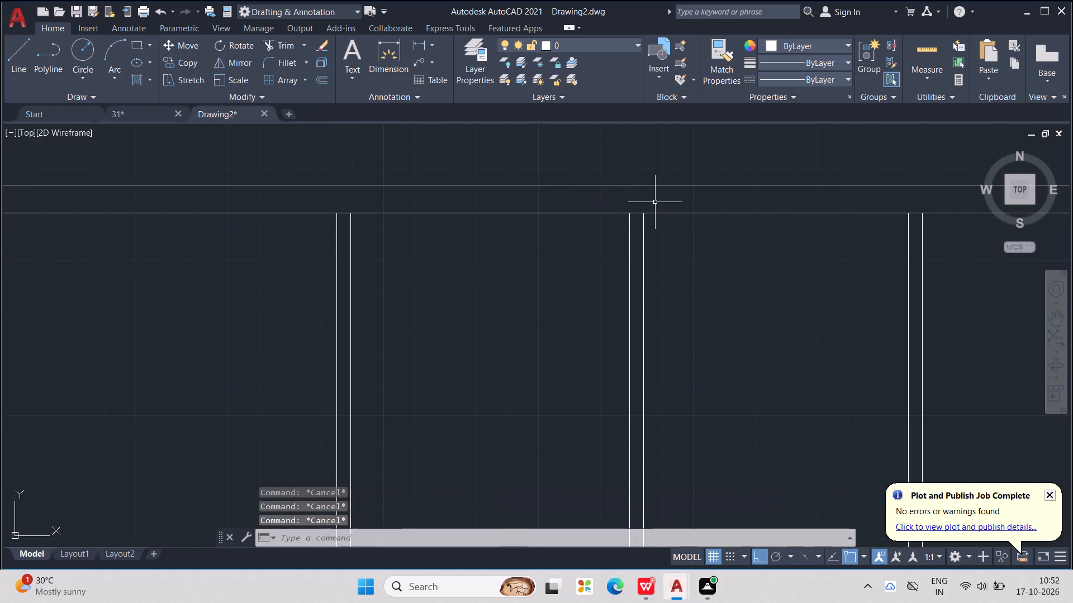
pyautogui.press('Escape')
pyautogui.press('Escape')
pyautogui.press('Escape')
pyautogui.press('Escape')
# Offset the middle partition's left line 2.5" to the right, between its two lines.
pyautogui.press('o')
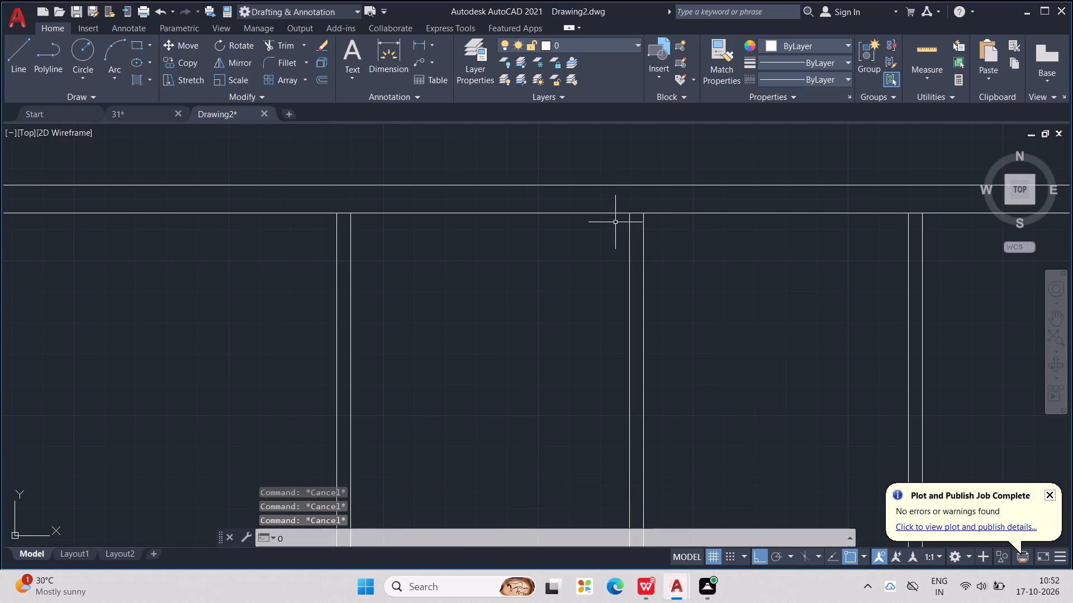
pyautogui.write('FF')
pyautogui.press('Return')
pyautogui.write('2.')
pyautogui.press('5')
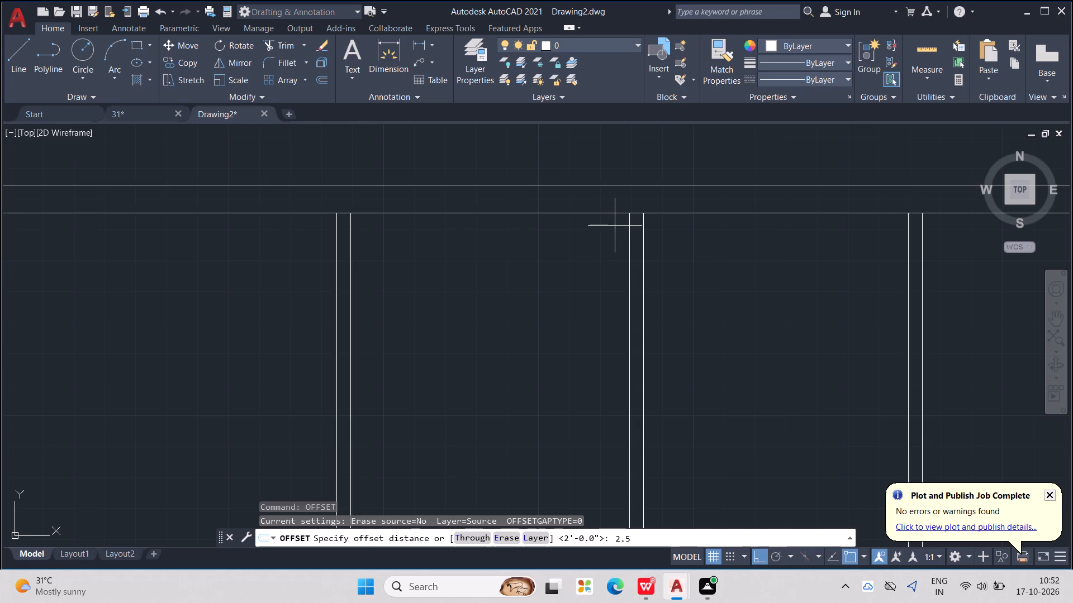
pyautogui.hotkey('shift', '"')
pyautogui.press('Return')
pyautogui.scroll(1, 620, 223)
pyautogui.click(633, 215)
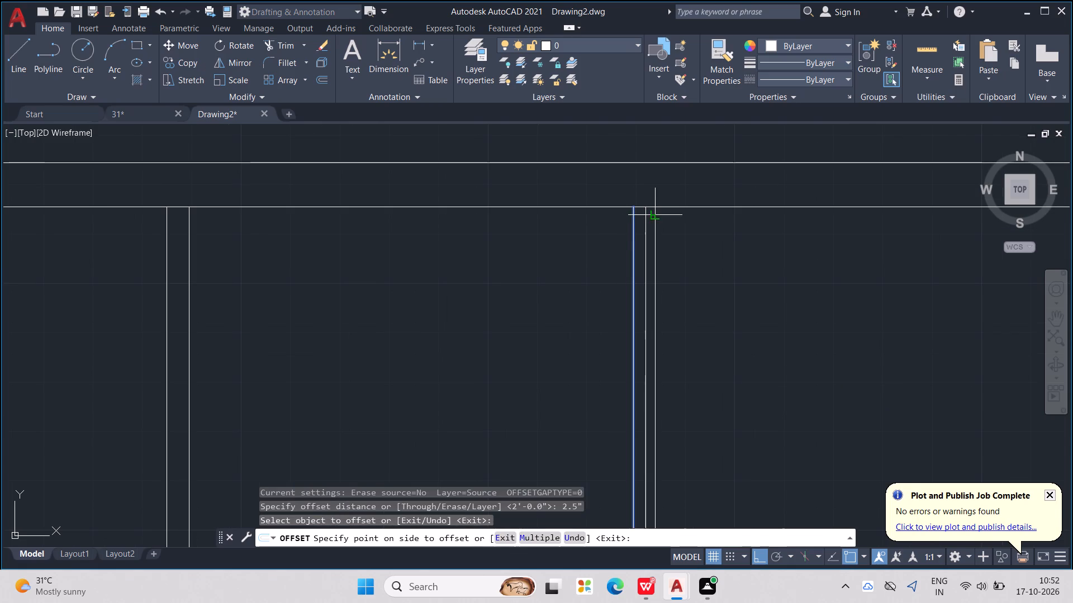
pyautogui.click(652, 215)
pyautogui.press('Escape')
pyautogui.press('Escape')
pyautogui.press('Escape')
pyautogui.press('Escape')
# Erase the middle partition's two outer lines, keeping only the new line between them.
pyautogui.click(654, 258)
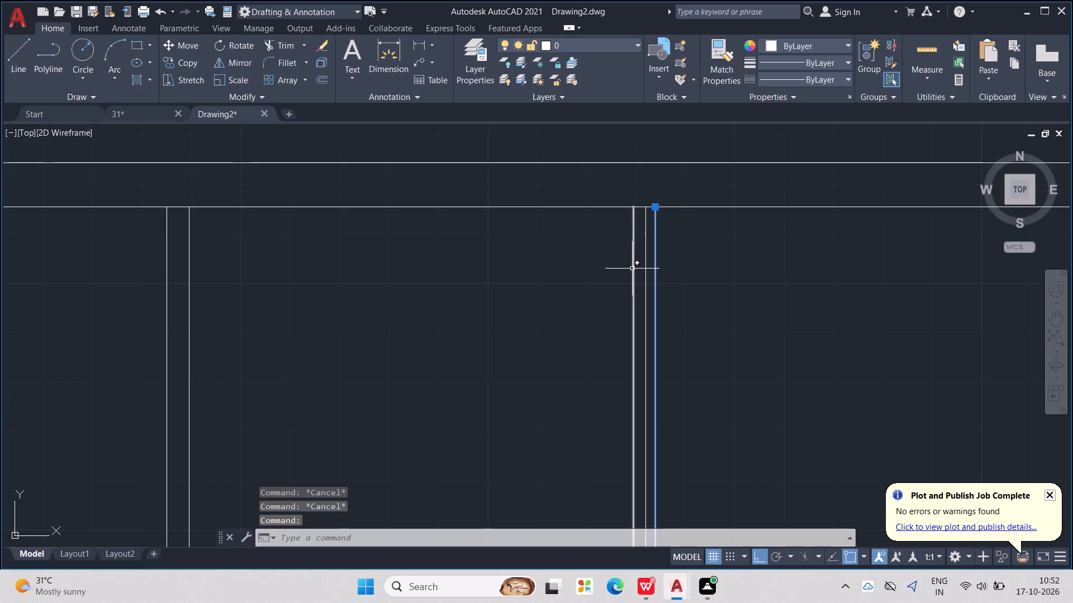
pyautogui.click(632, 269)
pyautogui.press('Delete')
pyautogui.press('Delete')
pyautogui.press('Delete')
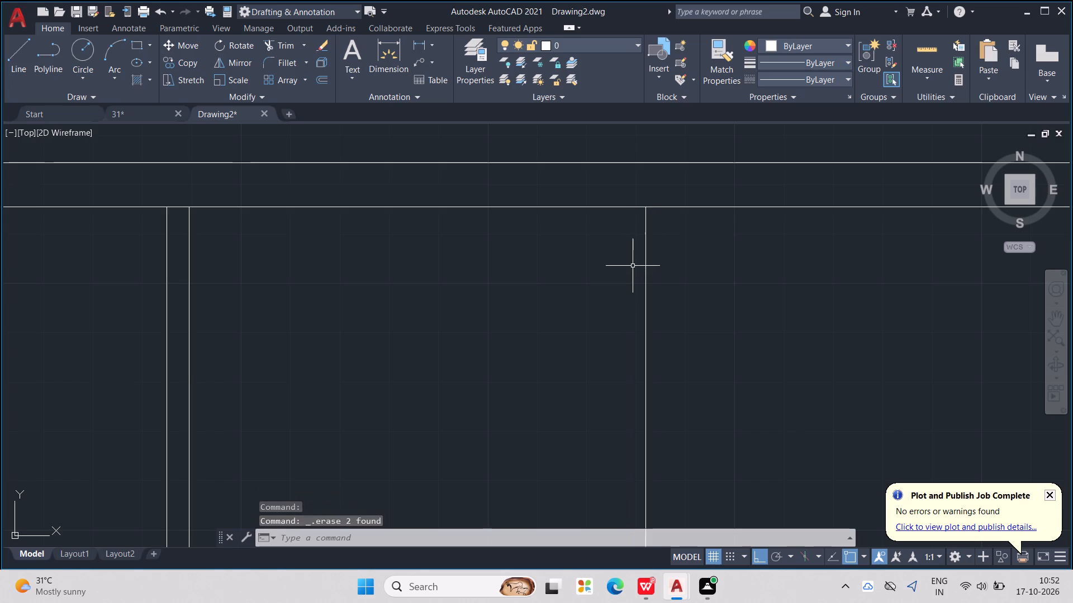
pyautogui.press('Delete')
pyautogui.press('Delete')
pyautogui.press('Delete')
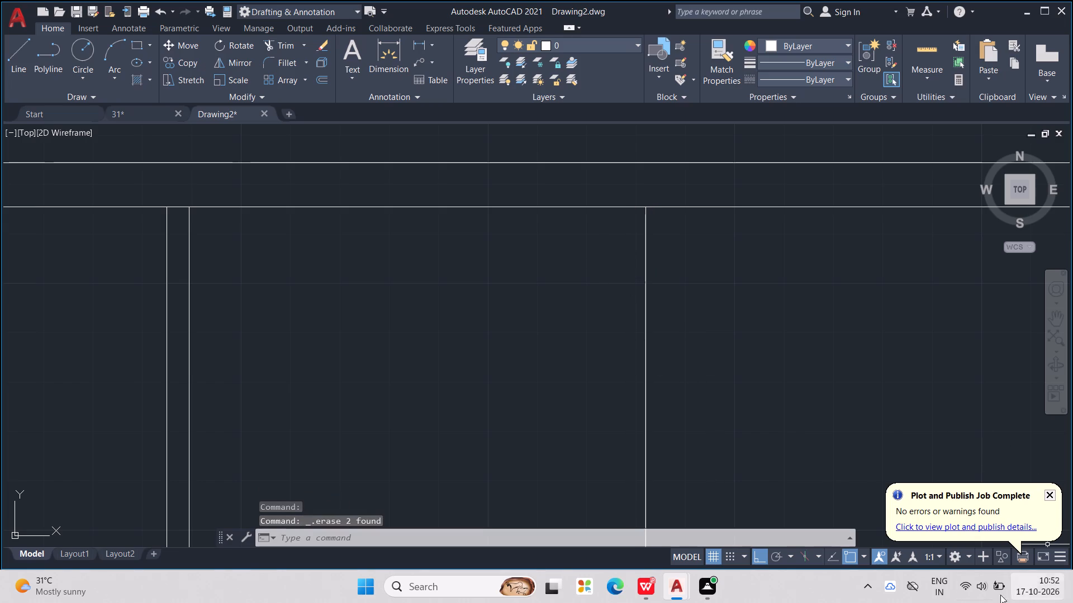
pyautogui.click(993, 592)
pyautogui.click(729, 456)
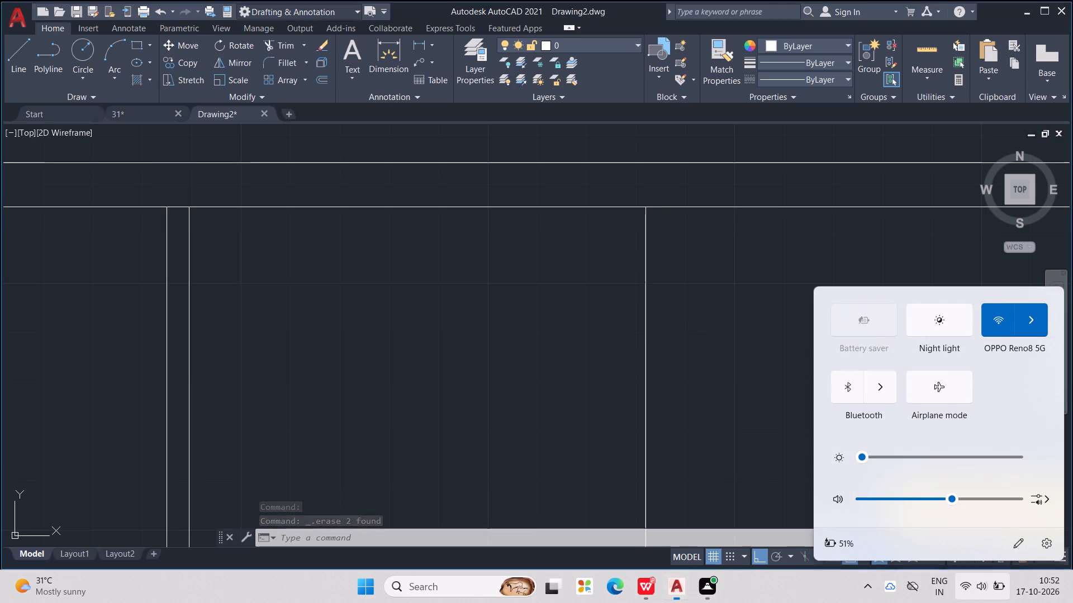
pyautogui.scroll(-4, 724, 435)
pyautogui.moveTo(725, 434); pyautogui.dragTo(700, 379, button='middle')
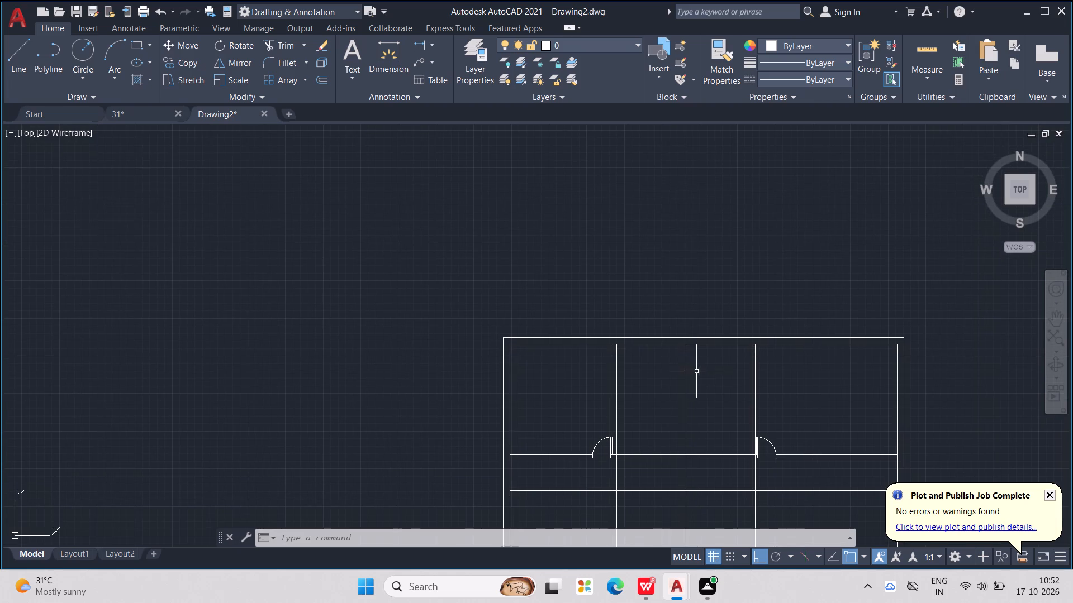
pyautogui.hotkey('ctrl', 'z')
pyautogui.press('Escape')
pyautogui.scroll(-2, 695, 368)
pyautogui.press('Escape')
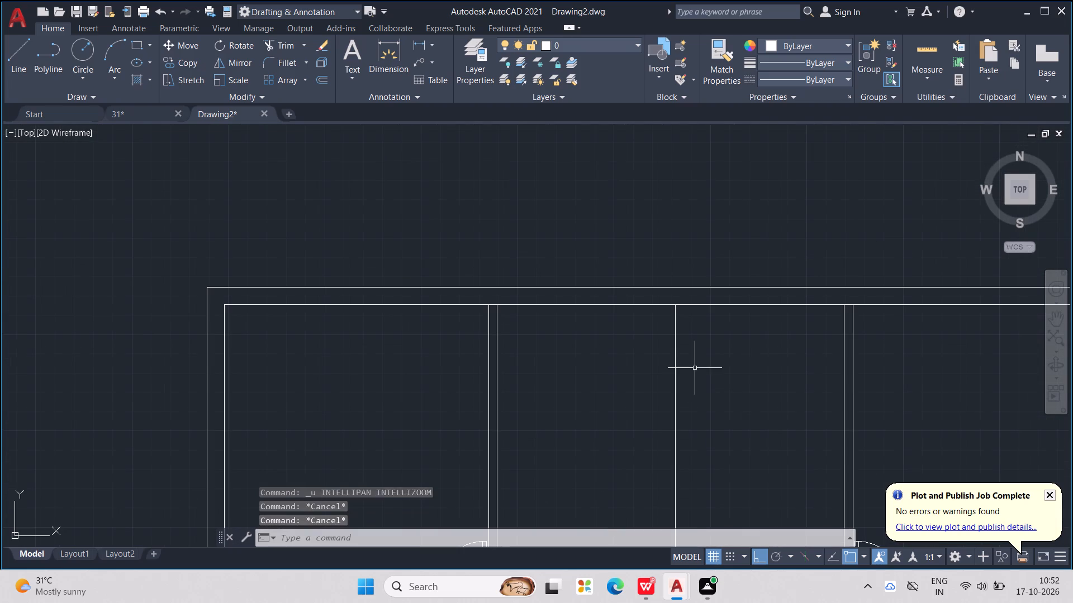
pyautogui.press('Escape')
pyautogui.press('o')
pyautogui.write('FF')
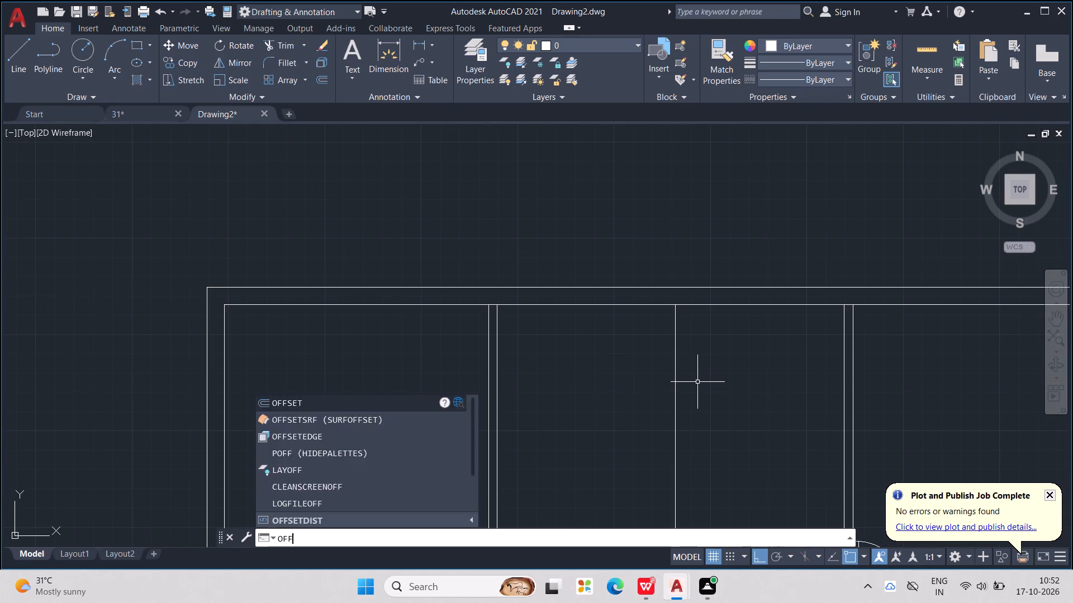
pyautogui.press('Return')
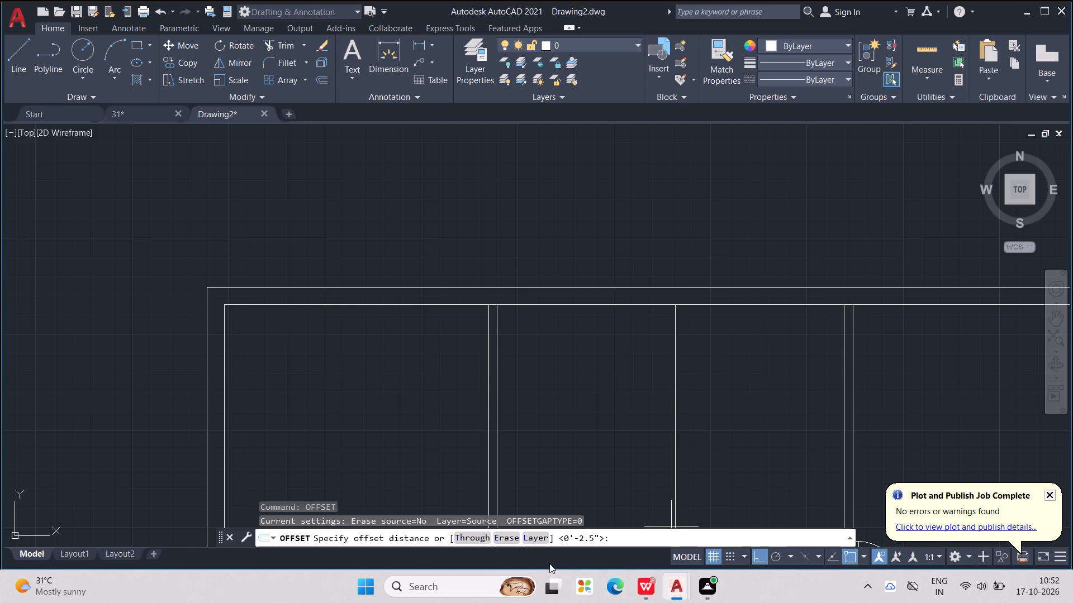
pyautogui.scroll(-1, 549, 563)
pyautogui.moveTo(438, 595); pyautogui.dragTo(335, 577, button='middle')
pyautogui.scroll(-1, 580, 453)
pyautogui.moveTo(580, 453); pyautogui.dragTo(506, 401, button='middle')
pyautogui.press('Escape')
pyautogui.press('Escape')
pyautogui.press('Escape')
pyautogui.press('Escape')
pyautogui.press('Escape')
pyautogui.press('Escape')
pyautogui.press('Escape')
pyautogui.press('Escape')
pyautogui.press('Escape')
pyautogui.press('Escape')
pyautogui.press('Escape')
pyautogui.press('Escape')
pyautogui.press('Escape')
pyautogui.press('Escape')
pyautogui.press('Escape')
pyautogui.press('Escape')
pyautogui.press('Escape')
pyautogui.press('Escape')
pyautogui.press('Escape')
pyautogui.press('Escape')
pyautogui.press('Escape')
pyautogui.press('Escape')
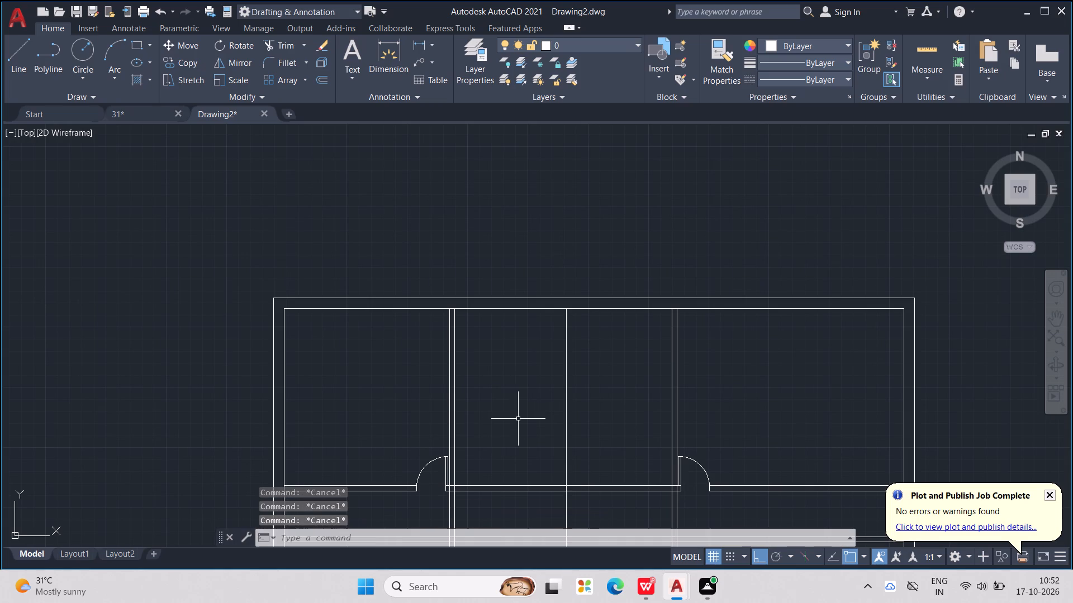
# Offset the middle partition's single line 4.5" to the left and 4.5" to the right.
pyautogui.write('OFF')
pyautogui.press('Return')
pyautogui.write('4.5"')
pyautogui.press('Return')
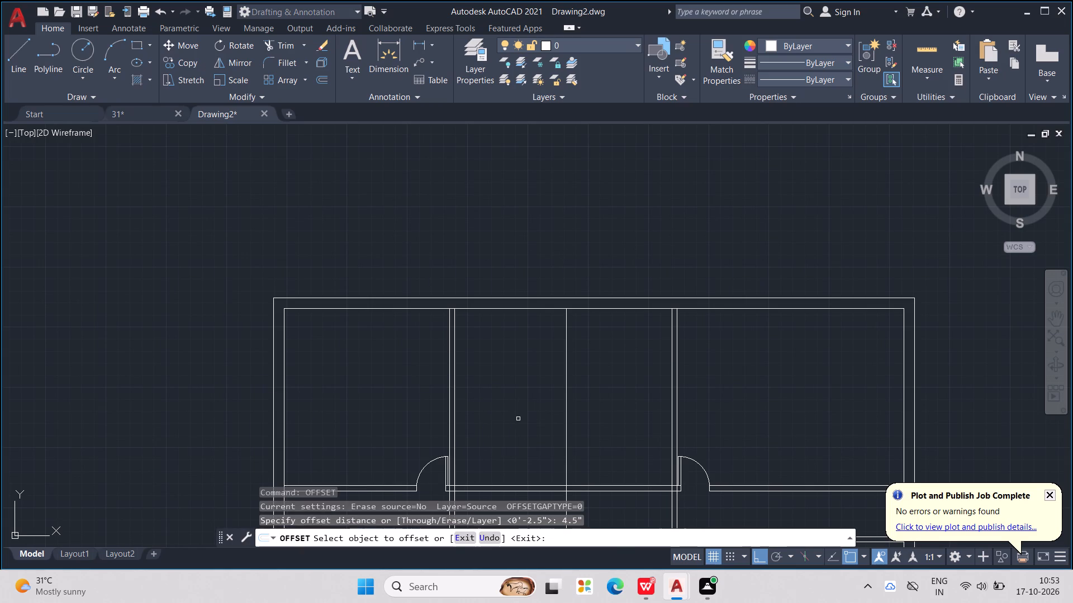
pyautogui.click(566, 337)
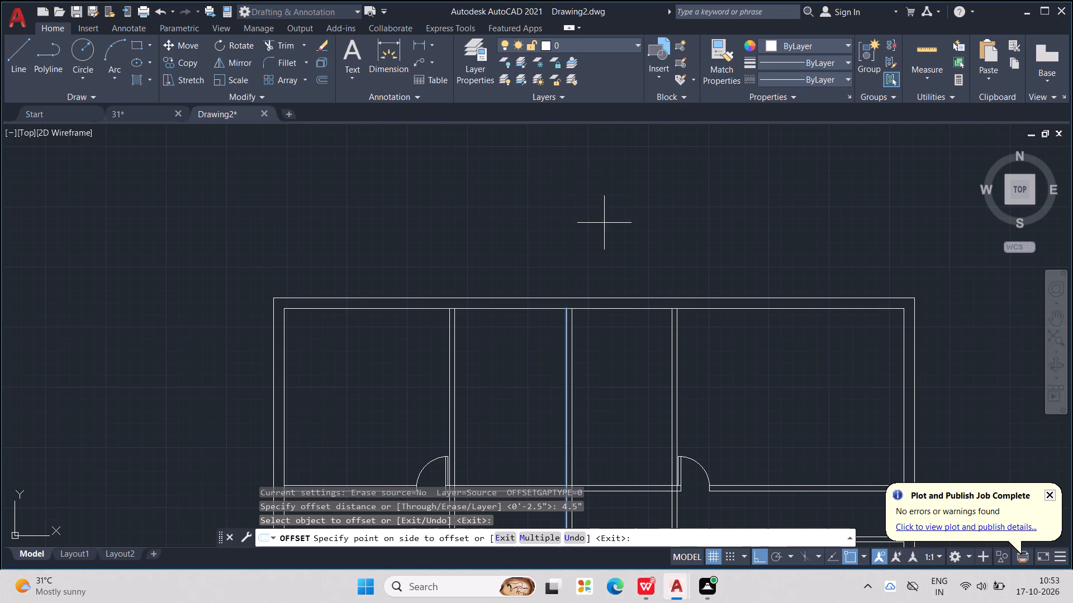
pyautogui.click(539, 373)
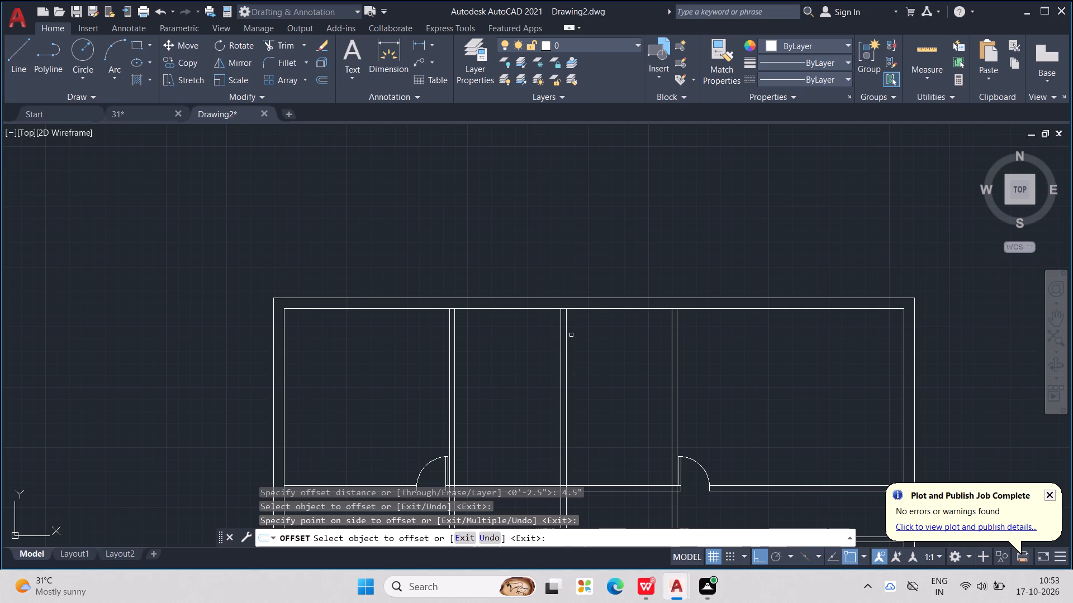
pyautogui.click(568, 343)
pyautogui.click(598, 343)
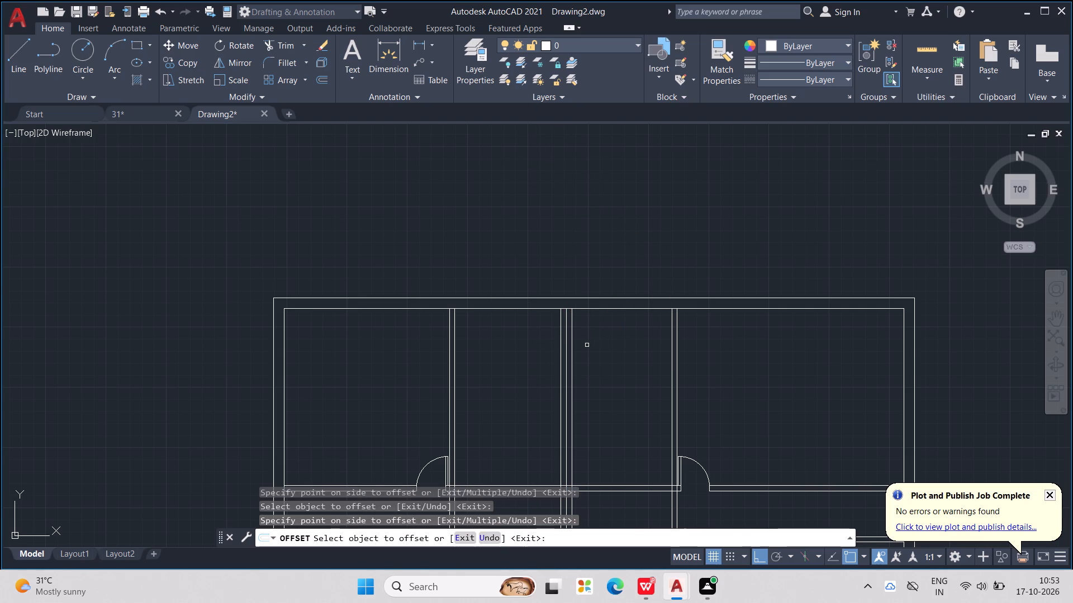
pyautogui.press('Escape')
pyautogui.press('Escape')
pyautogui.press('Escape')
pyautogui.press('Escape')
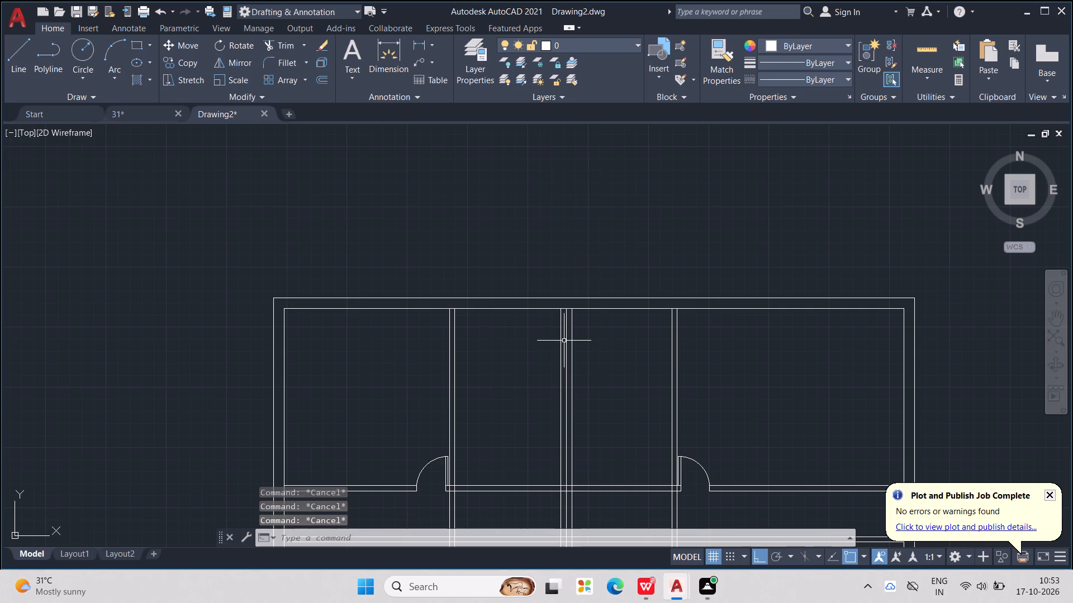
# Erase the centre line between the middle wall's two offset lines.
pyautogui.click(564, 341)
pyautogui.press('Delete')
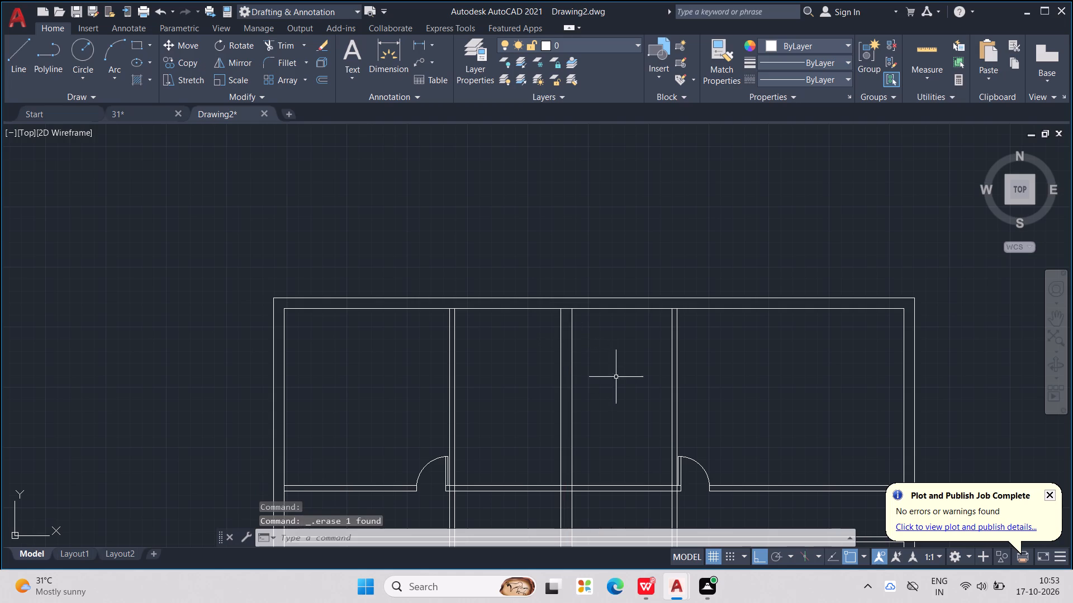
pyautogui.press('Escape')
pyautogui.press('Escape')
pyautogui.press('Escape')
pyautogui.press('Escape')
# Draw a line 3'6" left from the right partition's inner line along the upper corridor wall's lower edge, with a vertical line upward.
pyautogui.press('l')
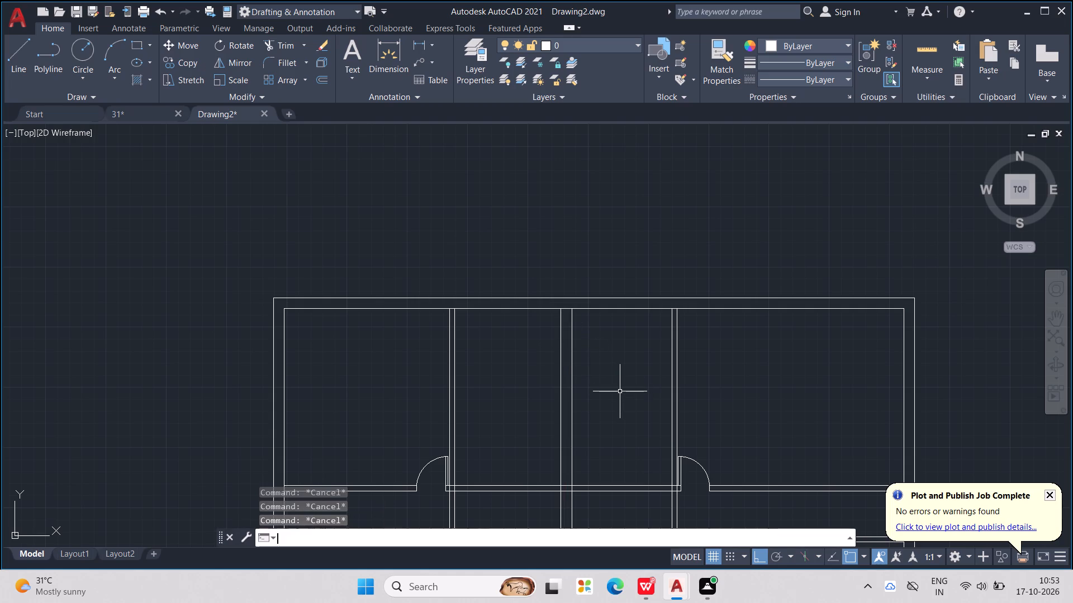
pyautogui.press('Return')
pyautogui.moveTo(628, 418); pyautogui.dragTo(593, 365, button='middle')
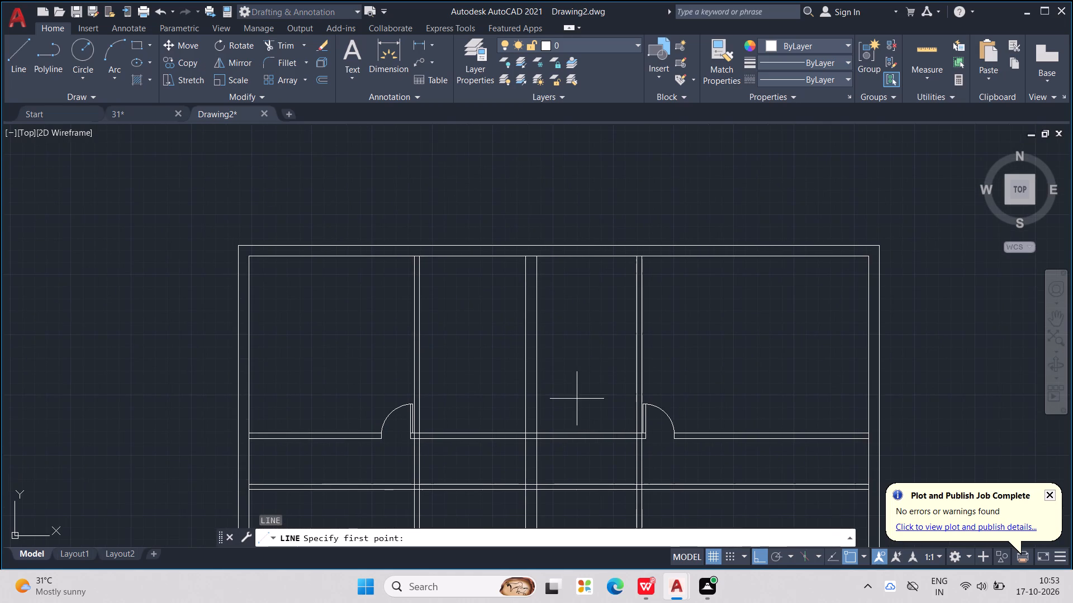
pyautogui.scroll(2, 542, 435)
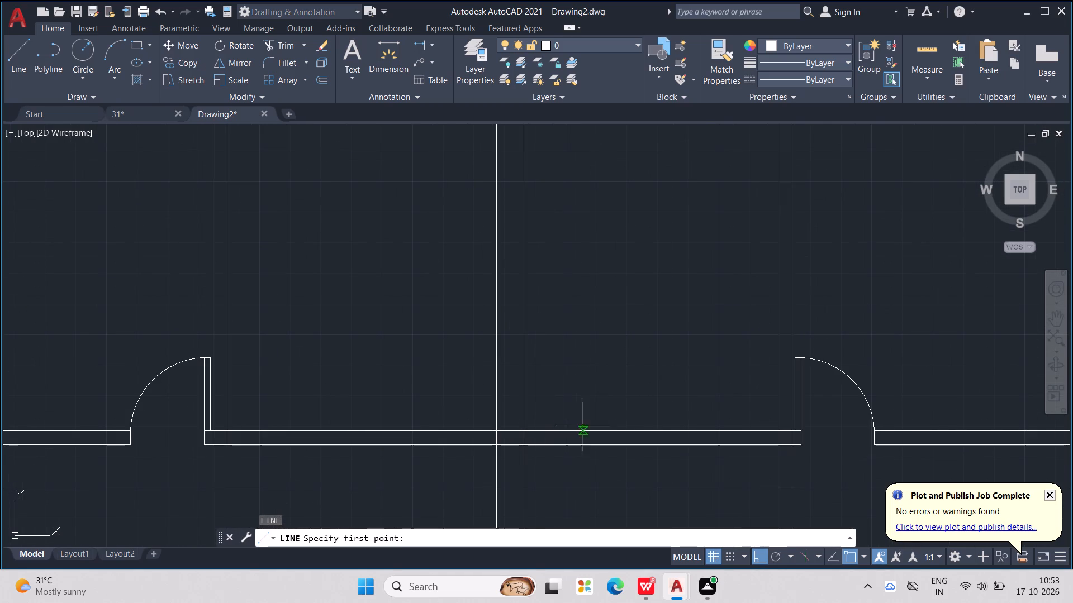
pyautogui.click(776, 448)
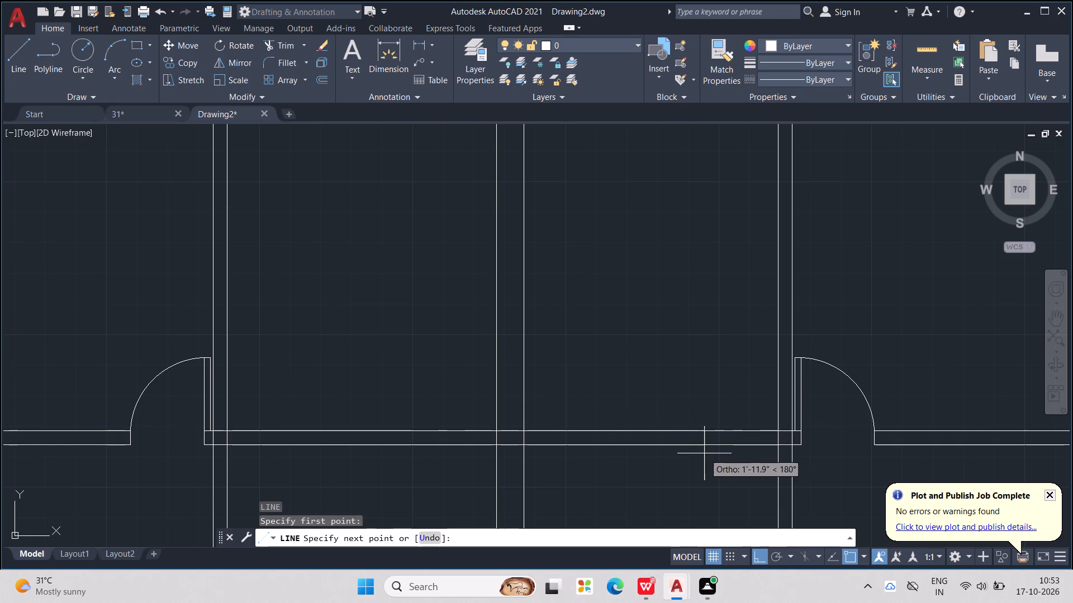
pyautogui.write("3'")
pyautogui.write('6"')
pyautogui.press('Return')
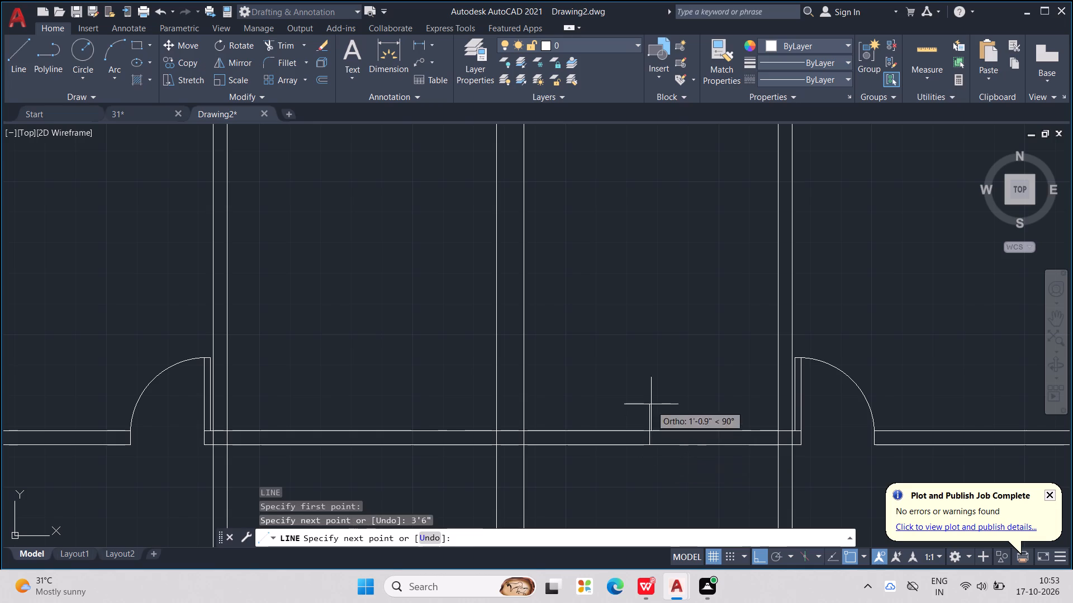
pyautogui.click(651, 344)
pyautogui.press('Escape')
pyautogui.press('Escape')
pyautogui.scroll(-1, 651, 341)
pyautogui.moveTo(651, 341); pyautogui.dragTo(714, 346, button='middle')
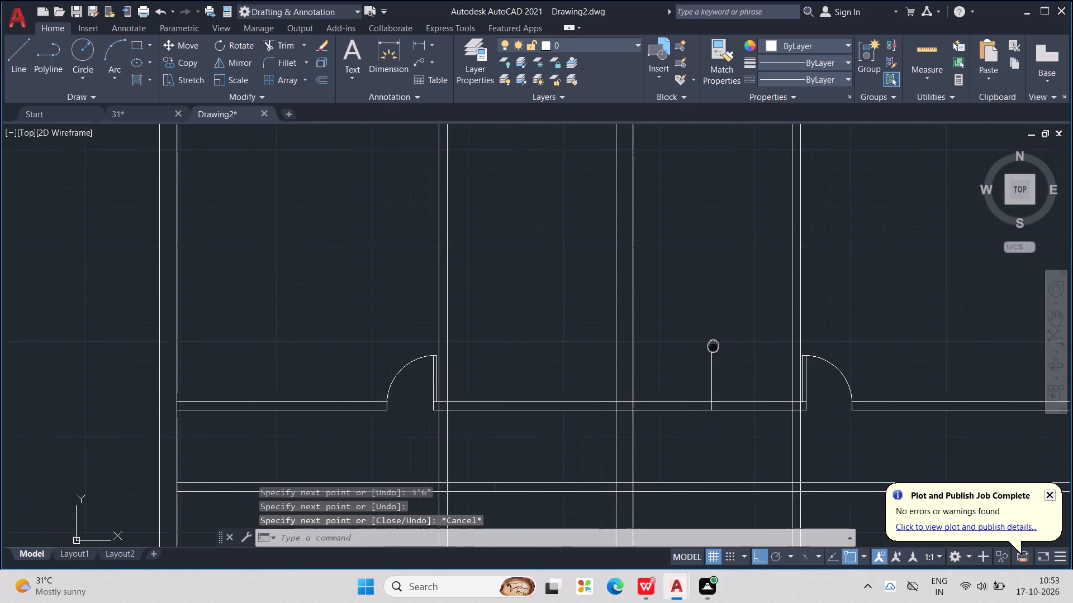
pyautogui.moveTo(714, 346); pyautogui.dragTo(718, 344, button='middle')
pyautogui.press('Escape')
pyautogui.press('Escape')
pyautogui.press('Escape')
pyautogui.press('Escape')
# Draw a line 3'6" right from the left partition's inner line along the same wall edge, with a vertical line upward about 3'7".
pyautogui.press('l')
pyautogui.press('Return')
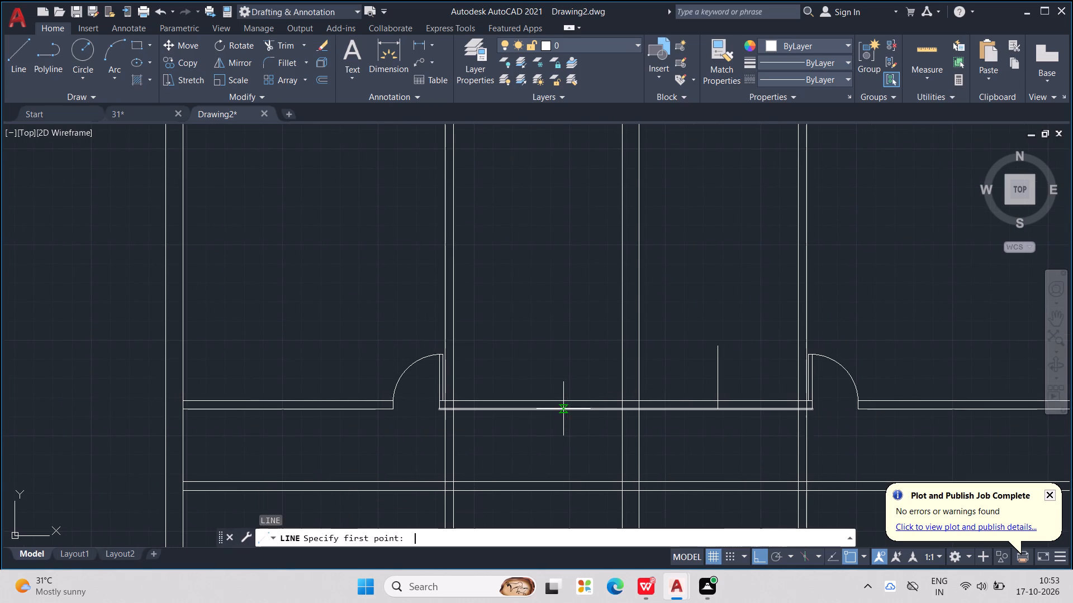
pyautogui.click(456, 411)
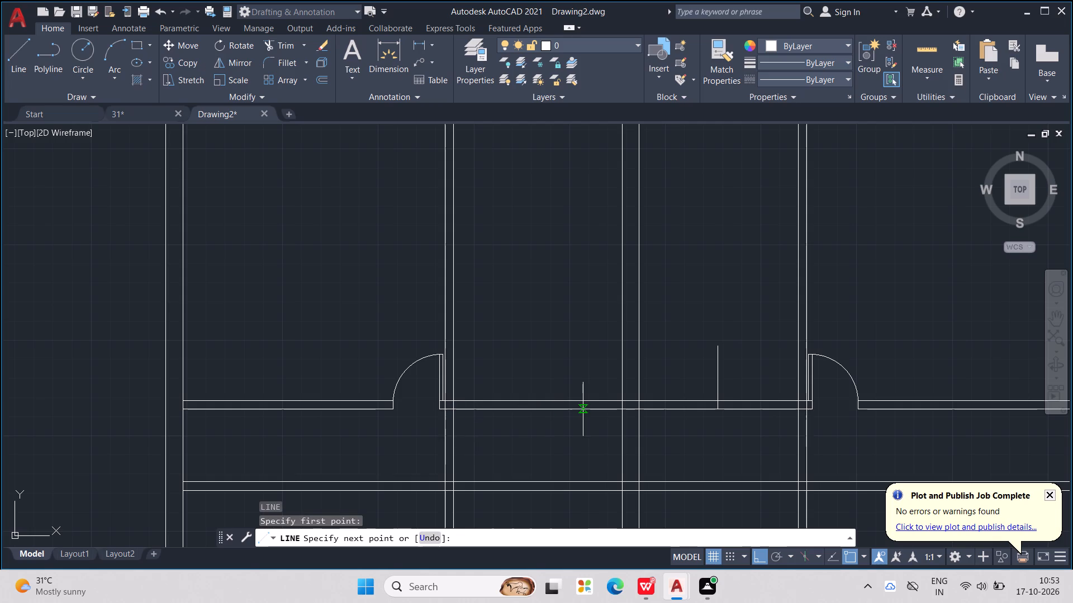
pyautogui.scroll(1, 599, 410)
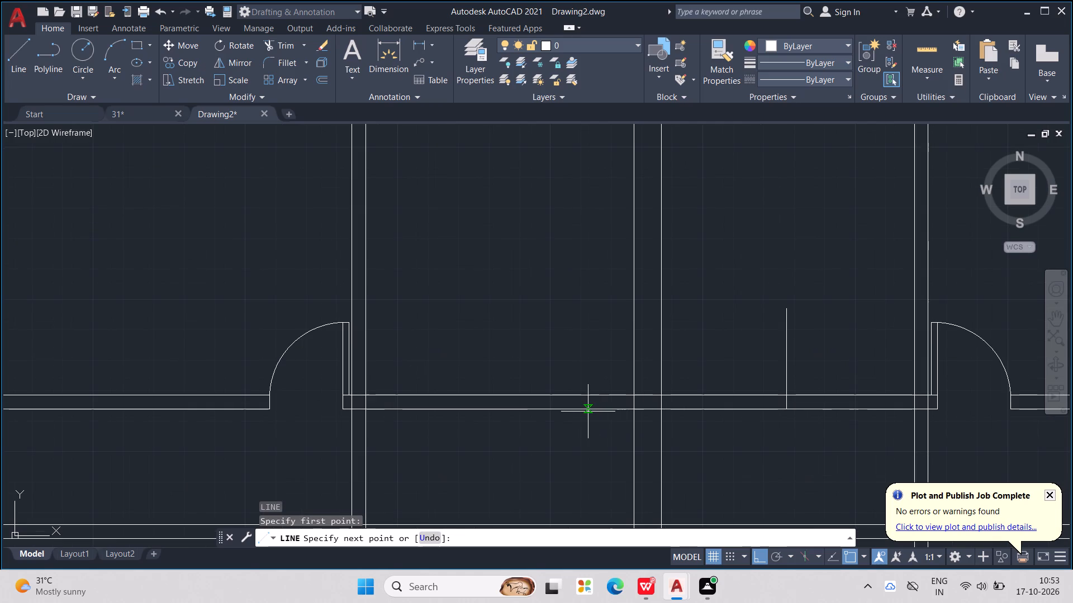
pyautogui.write('3\'6"')
pyautogui.press('Return')
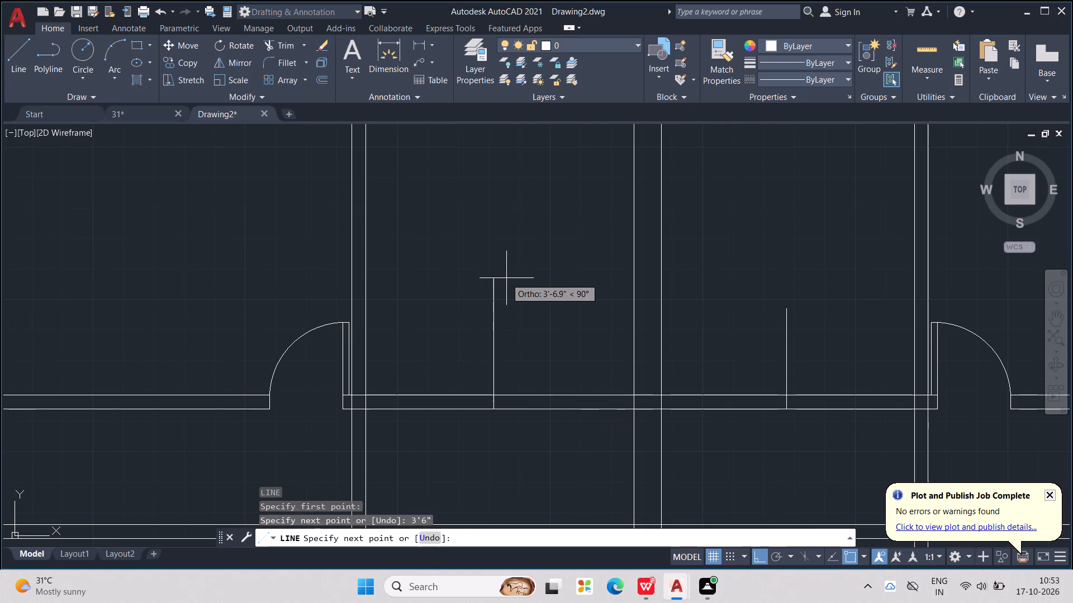
pyautogui.click(506, 277)
pyautogui.press('Escape')
pyautogui.press('Escape')
pyautogui.press('Escape')
pyautogui.press('Escape')
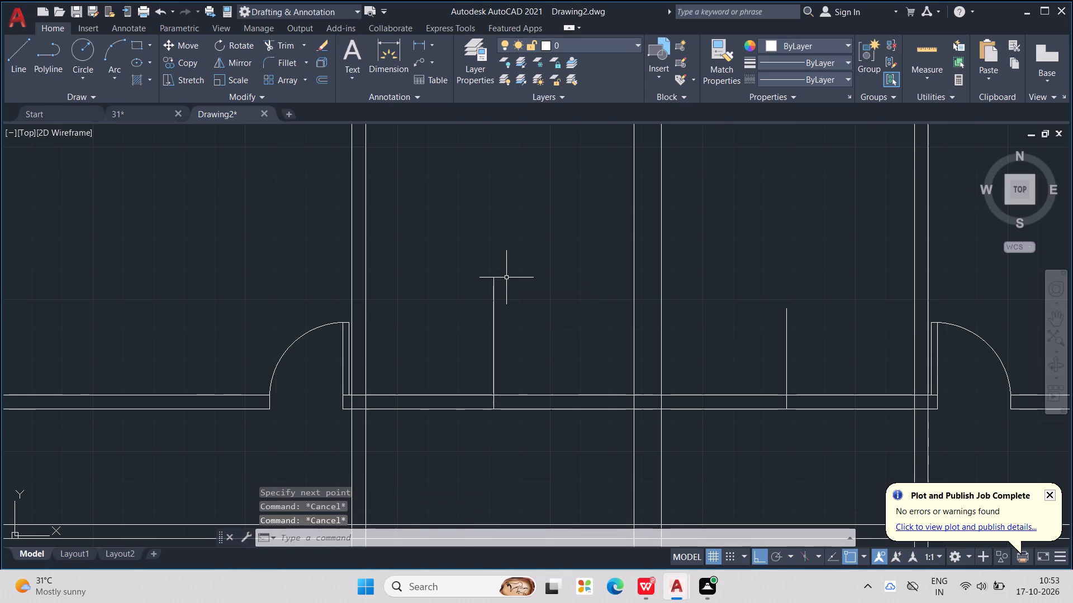
pyautogui.press('Escape')
pyautogui.press('Escape')
# Trim the overlapping lines where the left partition meets the upper corridor wall beside the left door.
pyautogui.write('TR')
pyautogui.press('Return')
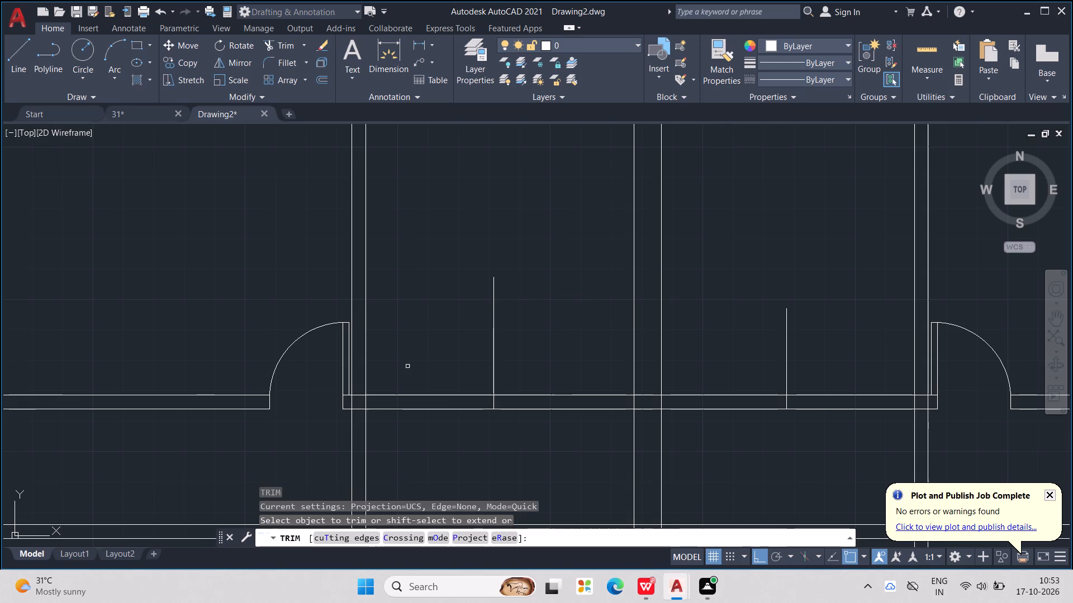
pyautogui.moveTo(407, 367); pyautogui.dragTo(476, 336, button='middle')
pyautogui.scroll(3, 390, 370)
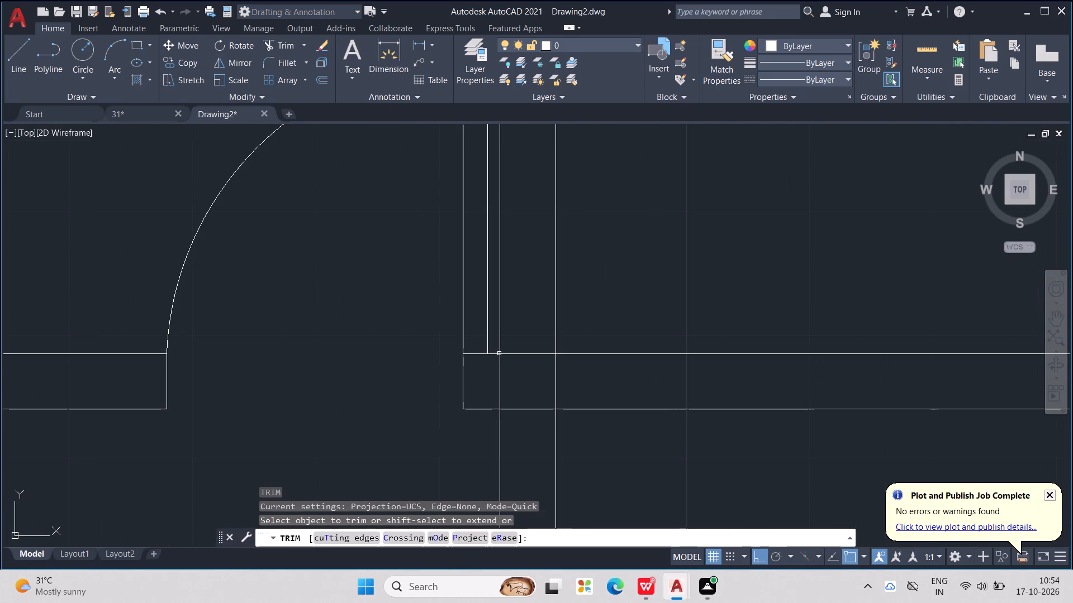
pyautogui.moveTo(513, 346); pyautogui.dragTo(481, 396)
pyautogui.moveTo(518, 382); pyautogui.dragTo(568, 373)
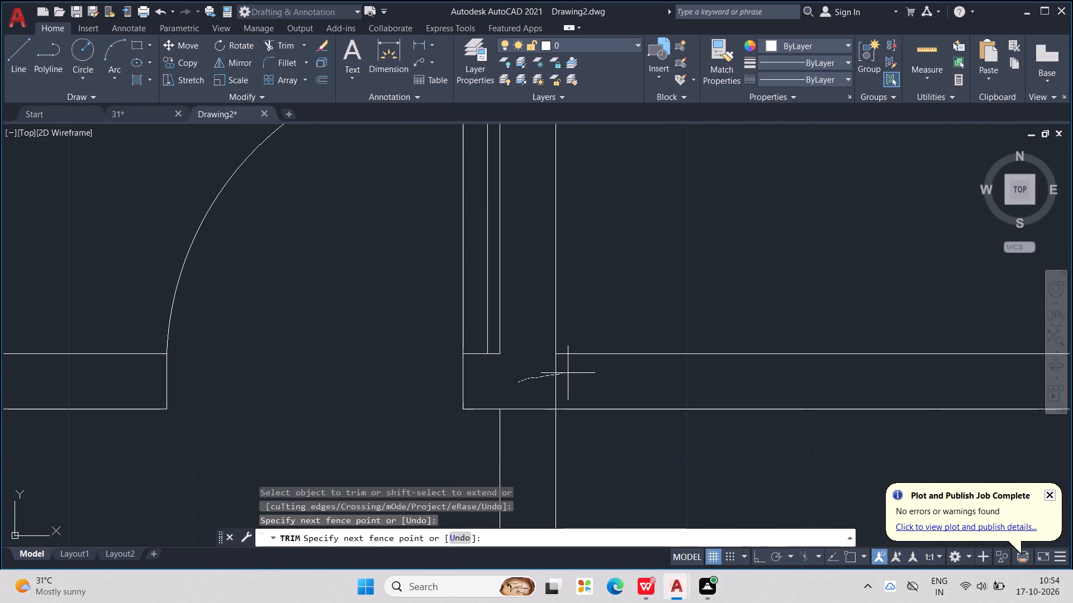
pyautogui.moveTo(568, 373); pyautogui.dragTo(572, 373)
pyautogui.scroll(-3, 578, 365)
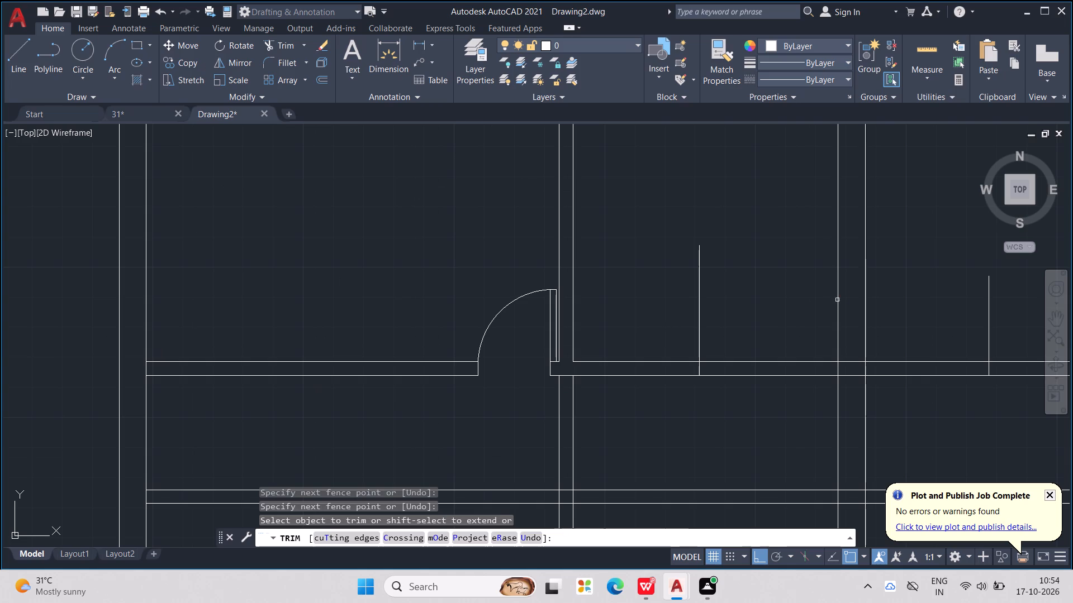
# Trim the overlapping lines where the right partition meets the upper corridor wall beside the right door.
pyautogui.moveTo(841, 300); pyautogui.dragTo(517, 394, button='middle')
pyautogui.scroll(-2, 509, 387)
pyautogui.scroll(1, 657, 406)
pyautogui.scroll(2, 610, 420)
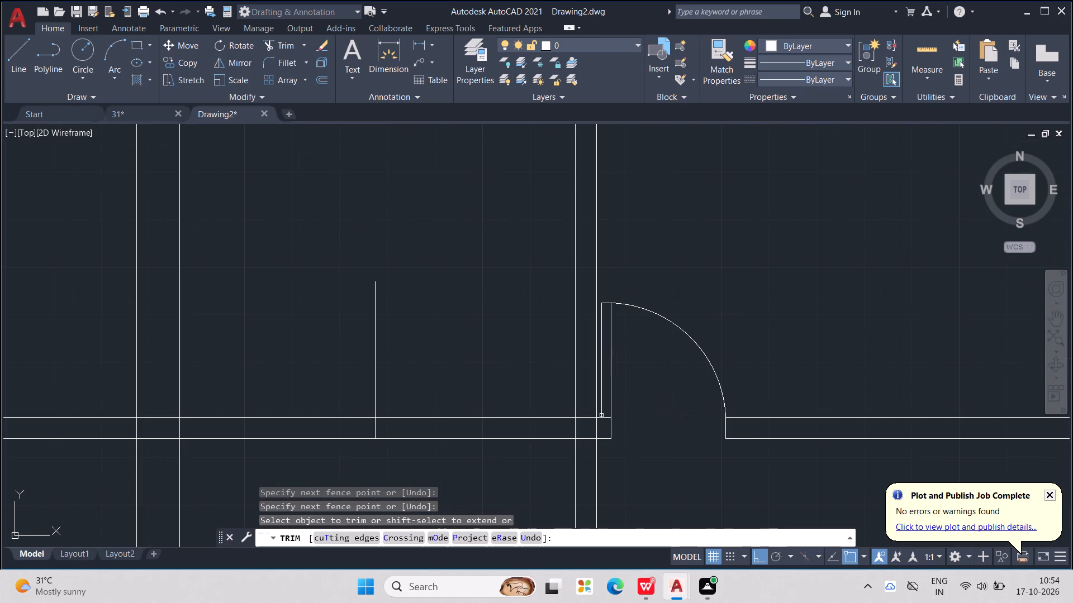
pyautogui.moveTo(586, 411); pyautogui.dragTo(600, 430)
pyautogui.scroll(-2, 595, 427)
pyautogui.moveTo(551, 458); pyautogui.dragTo(640, 430, button='middle')
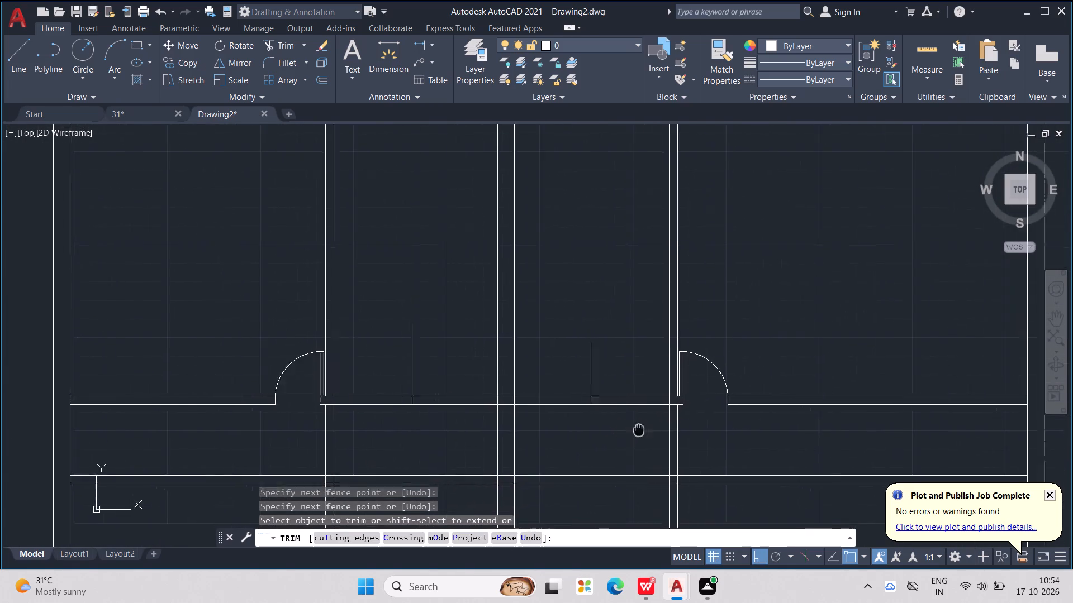
pyautogui.moveTo(640, 430); pyautogui.dragTo(693, 424, button='middle')
pyautogui.scroll(-1, 694, 424)
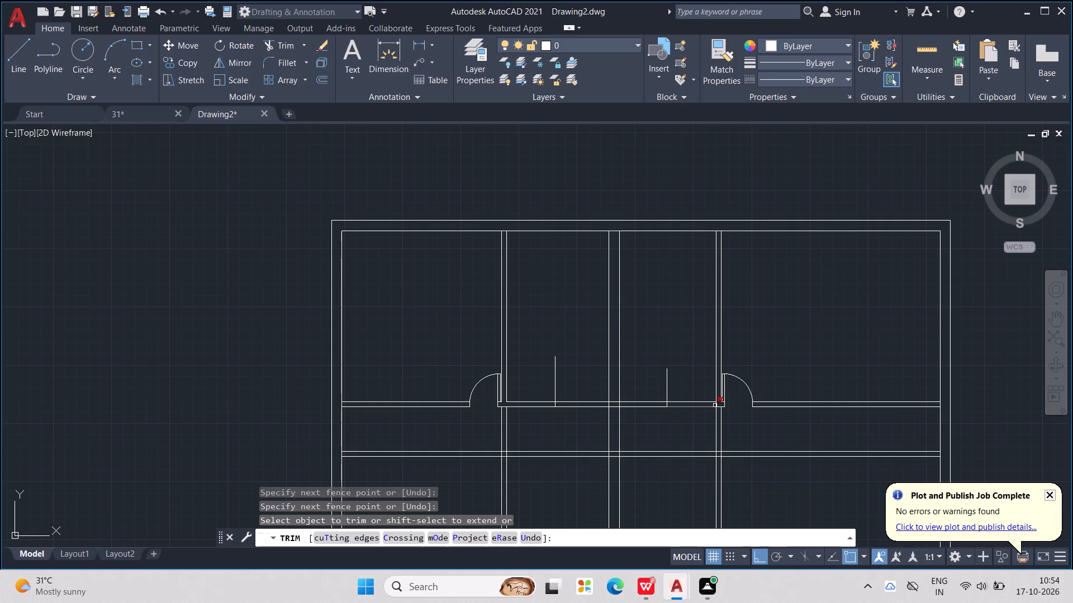
pyautogui.scroll(2, 715, 405)
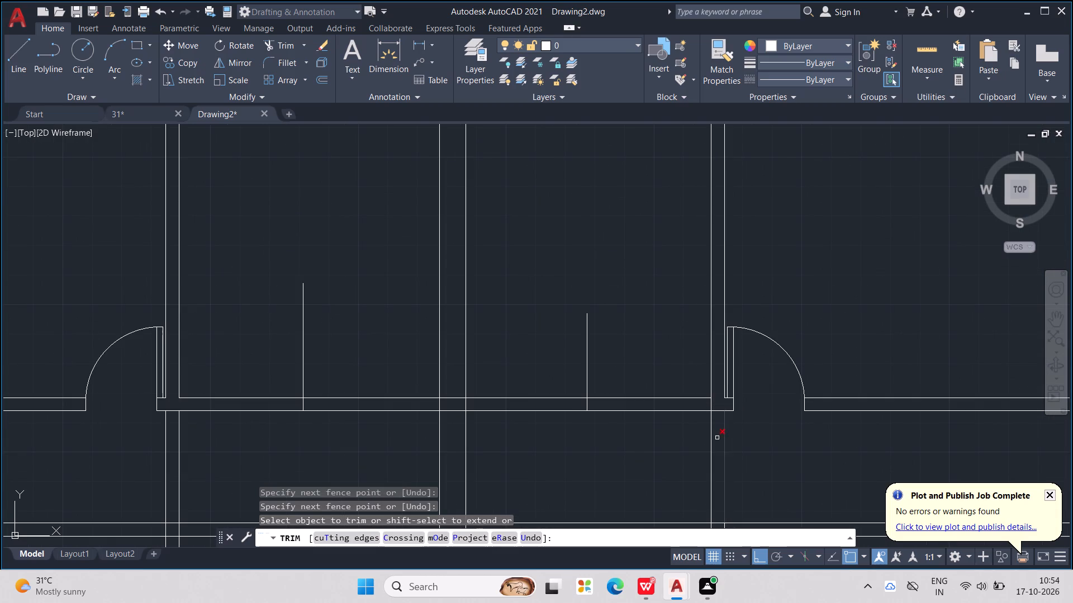
pyautogui.press('Escape')
pyautogui.press('Escape')
pyautogui.press('Escape')
pyautogui.press('Escape')
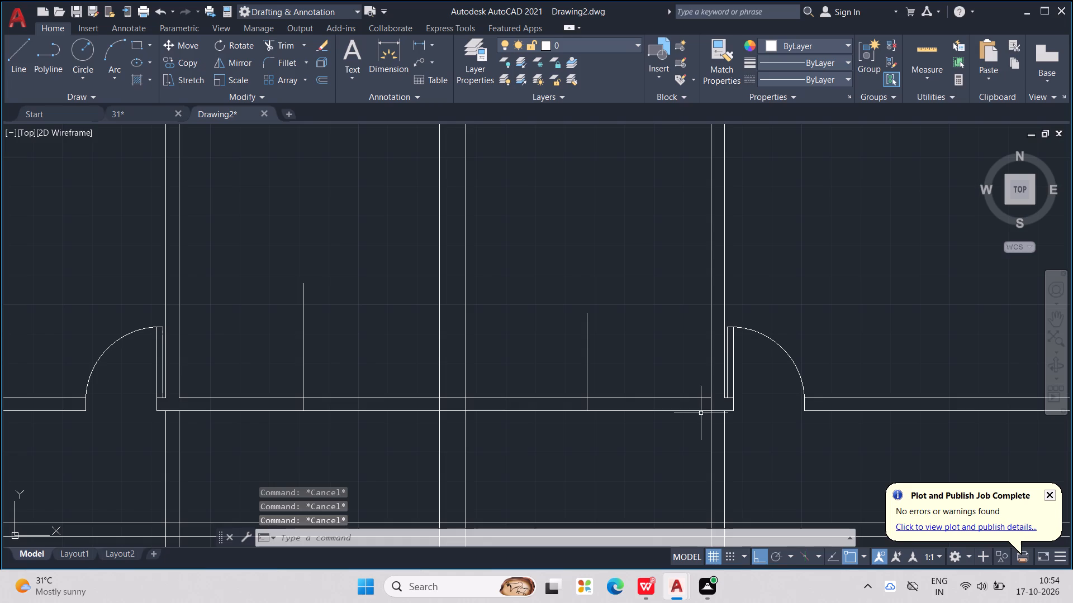
# Extend the right and left partitions' lines beside the two doors down to the upper corridor wall.
pyautogui.write('EX')
pyautogui.press('Return')
pyautogui.moveTo(738, 290); pyautogui.dragTo(717, 289)
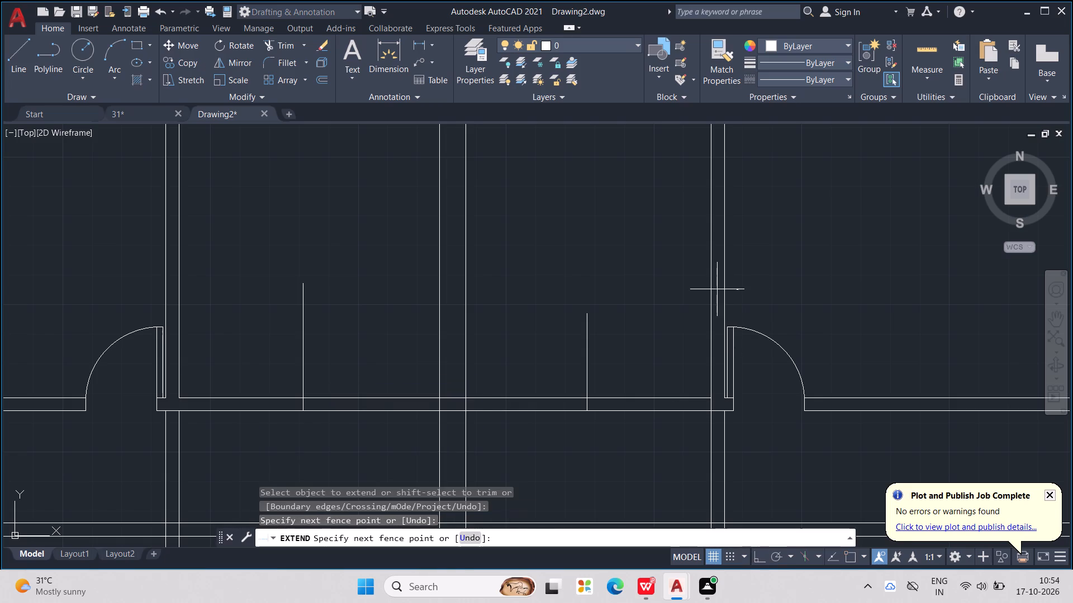
pyautogui.moveTo(717, 289); pyautogui.dragTo(704, 291)
pyautogui.scroll(-4, 401, 371)
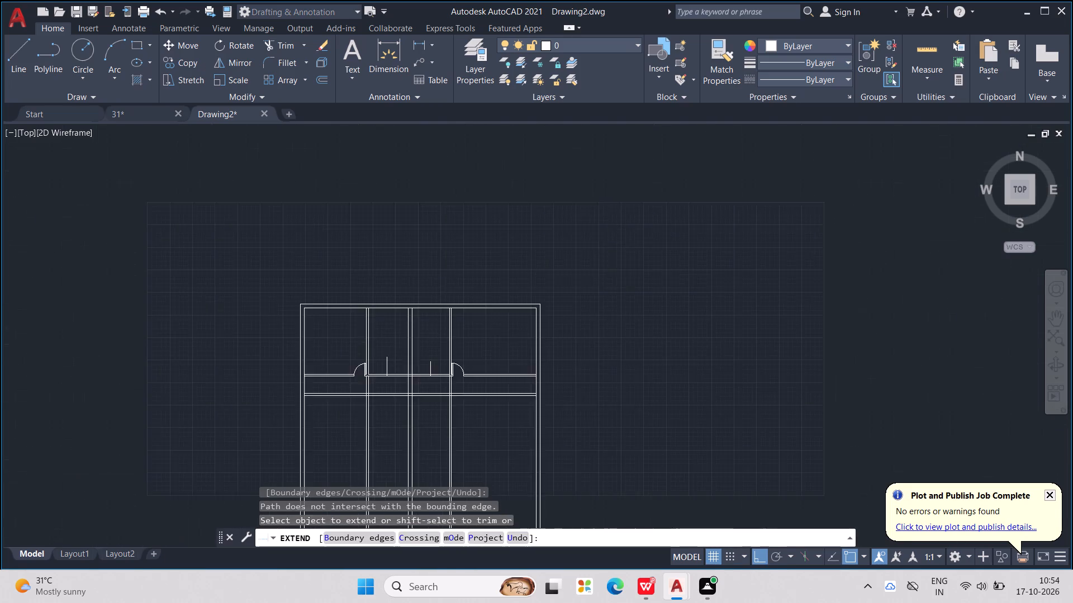
pyautogui.moveTo(404, 371); pyautogui.dragTo(444, 367, button='middle')
pyautogui.scroll(4, 390, 360)
pyautogui.moveTo(437, 329); pyautogui.dragTo(439, 329)
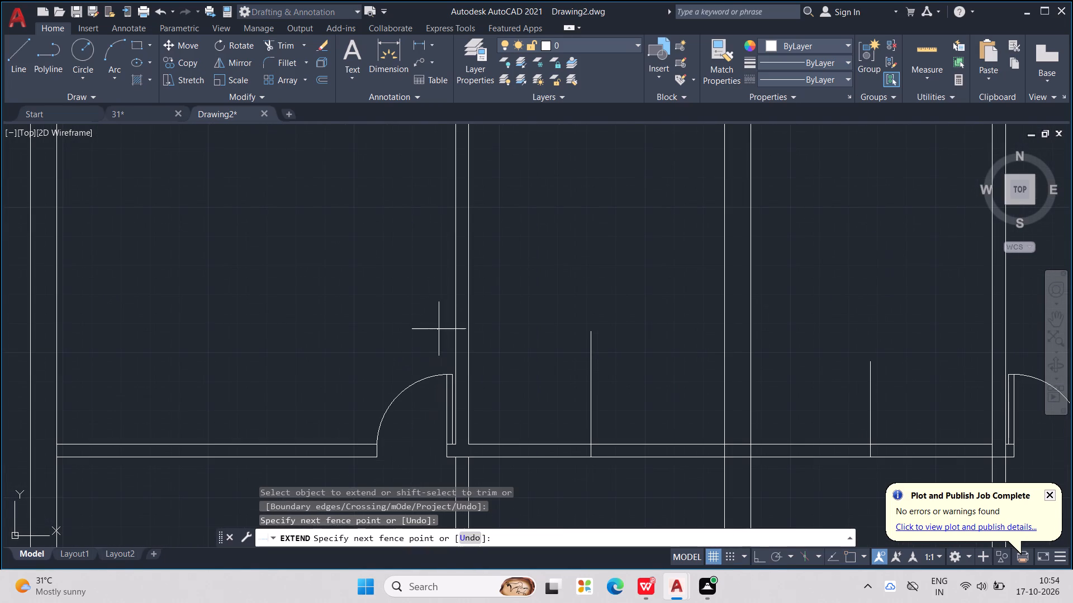
pyautogui.moveTo(439, 329); pyautogui.dragTo(464, 329)
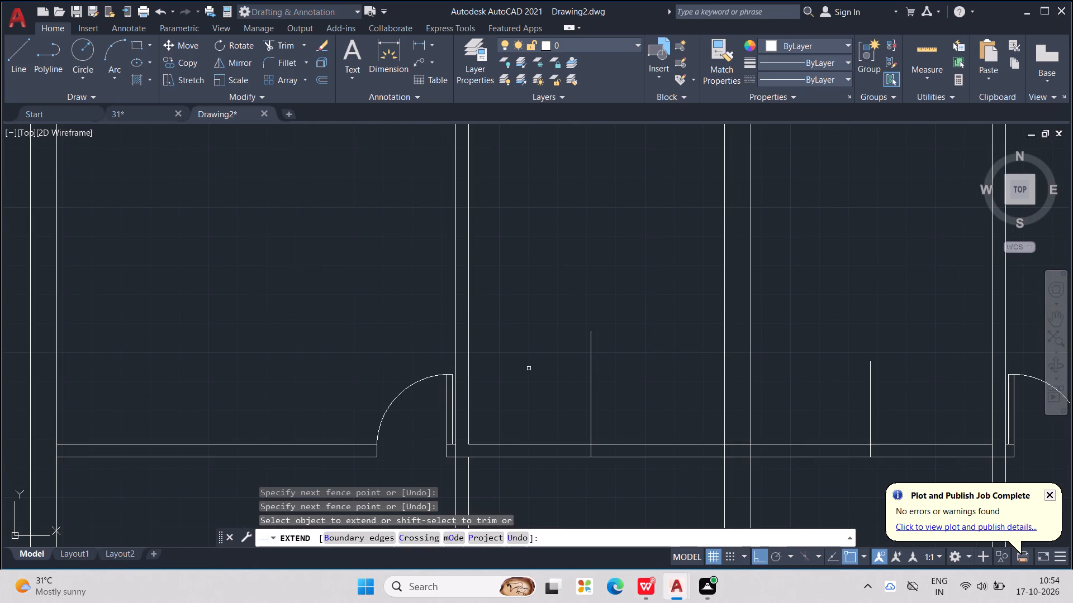
pyautogui.press('Escape')
pyautogui.press('Escape')
pyautogui.press('Escape')
pyautogui.press('Escape')
# Draw a vertical line about 5' down from the right guide line's base, crossing the lower corridor wall.
pyautogui.scroll(-1, 526, 358)
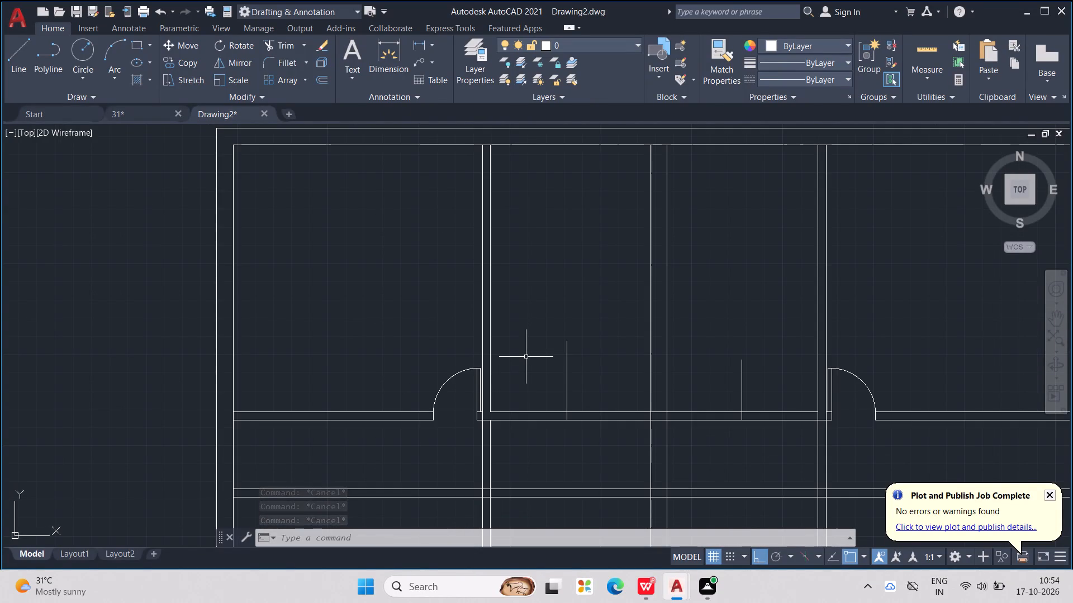
pyautogui.scroll(-2, 526, 356)
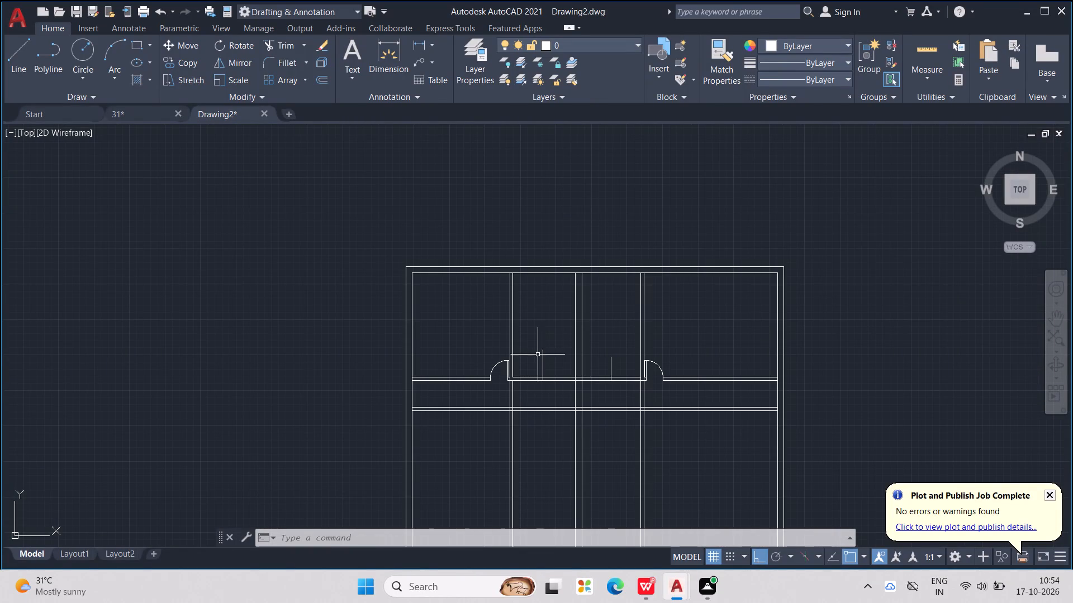
pyautogui.scroll(2, 586, 381)
pyautogui.press('l')
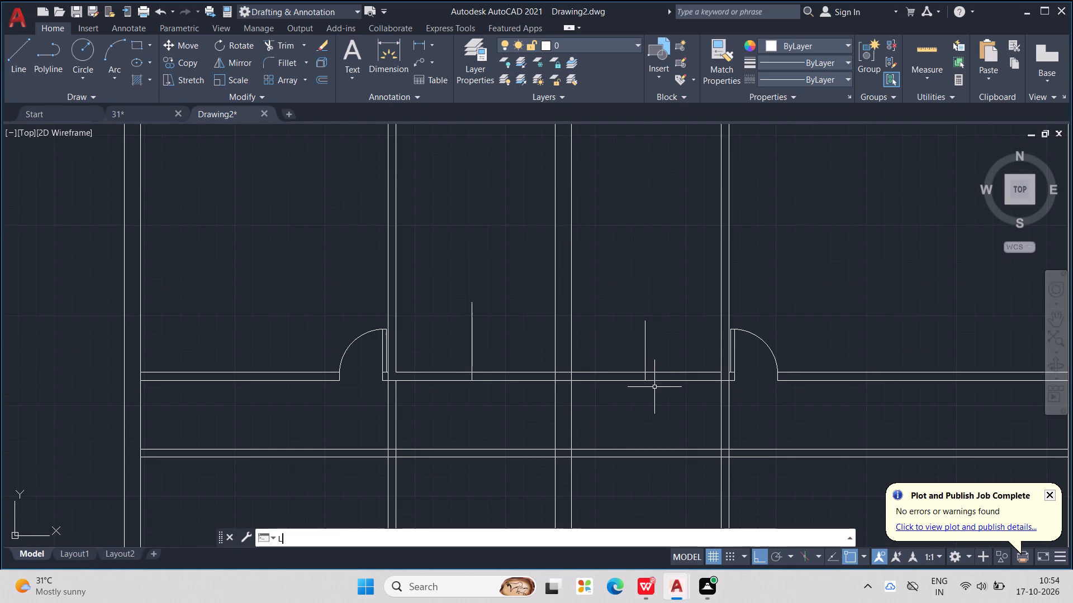
pyautogui.press('Return')
pyautogui.click(643, 382)
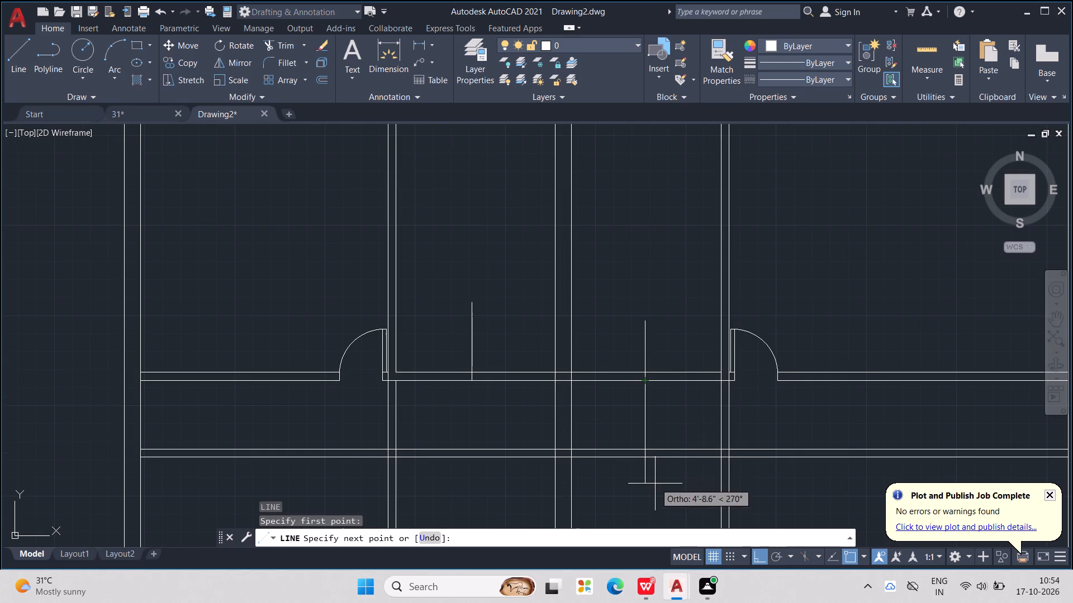
pyautogui.click(655, 489)
pyautogui.press('Escape')
pyautogui.press('Escape')
pyautogui.press('Escape')
pyautogui.press('Escape')
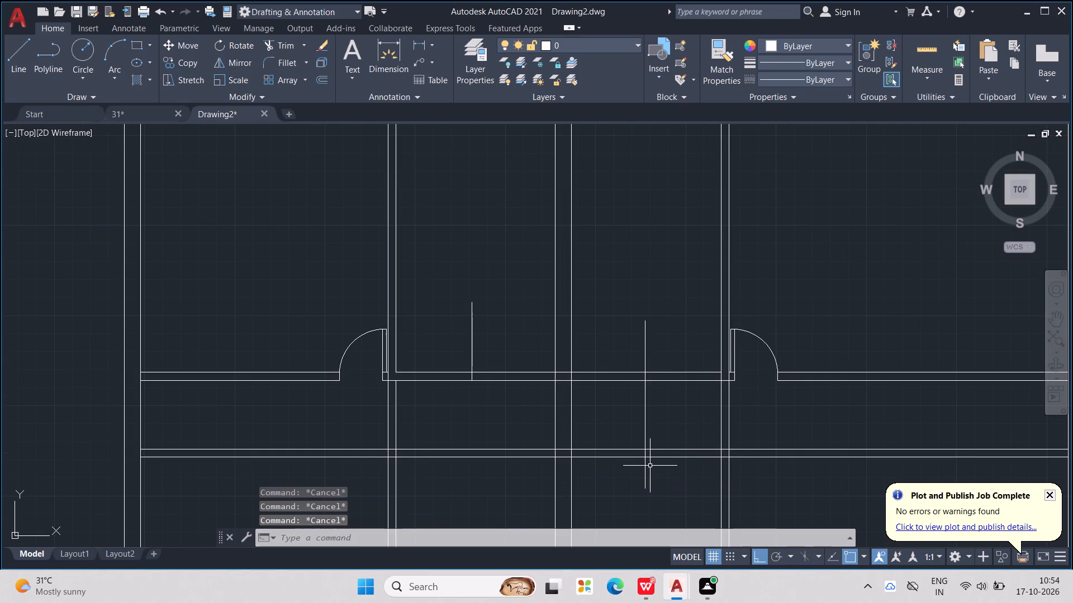
# Draw a vertical line about 7'3" down from the left guide line's base, crossing the lower corridor wall.
pyautogui.press('l')
pyautogui.press('Return')
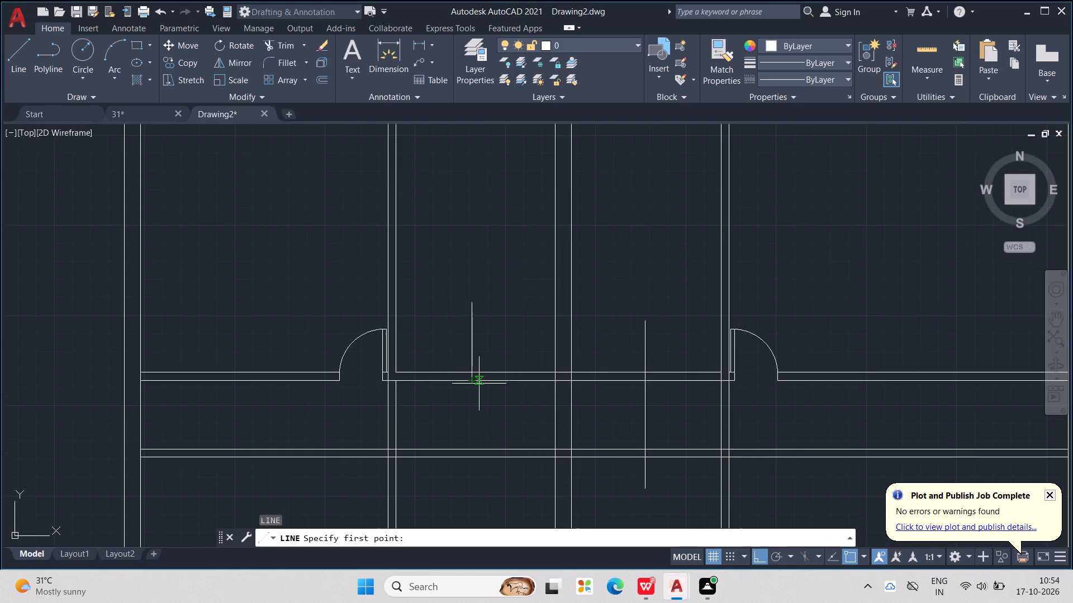
pyautogui.click(475, 383)
pyautogui.scroll(-1, 502, 477)
pyautogui.moveTo(502, 476); pyautogui.dragTo(486, 441, button='middle')
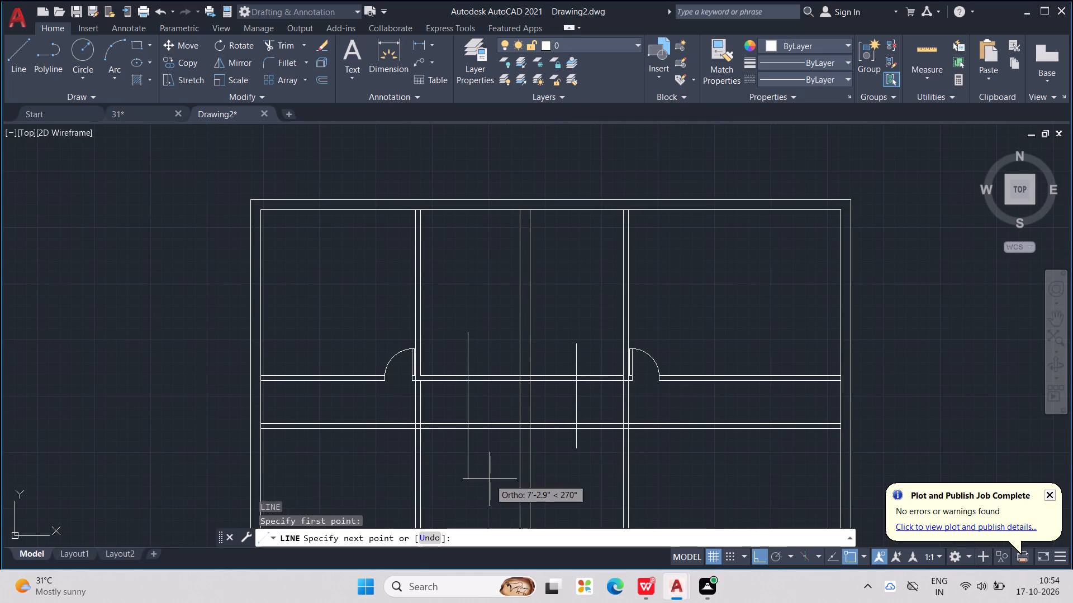
pyautogui.click(490, 479)
pyautogui.press('Escape')
pyautogui.press('Escape')
pyautogui.press('Escape')
pyautogui.press('Escape')
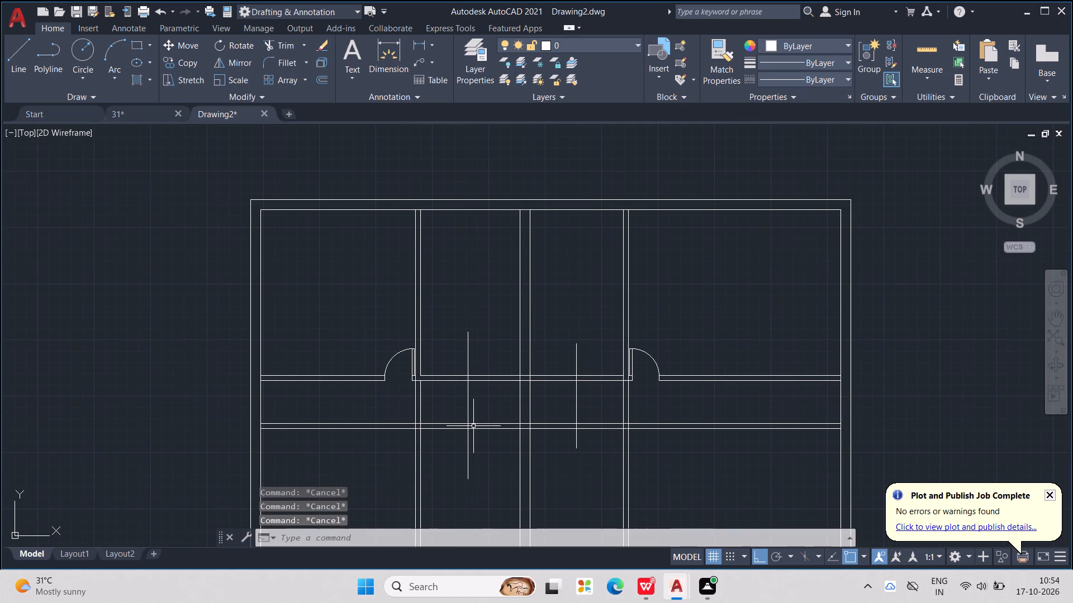
pyautogui.press('Escape')
pyautogui.press('Escape')
pyautogui.press('Escape')
# Trim away the upper corridor wall from the left vertical line to the right partition, including the vertical lines' protruding upper pieces.
pyautogui.write('TR')
pyautogui.press('Return')
pyautogui.scroll(2, 458, 408)
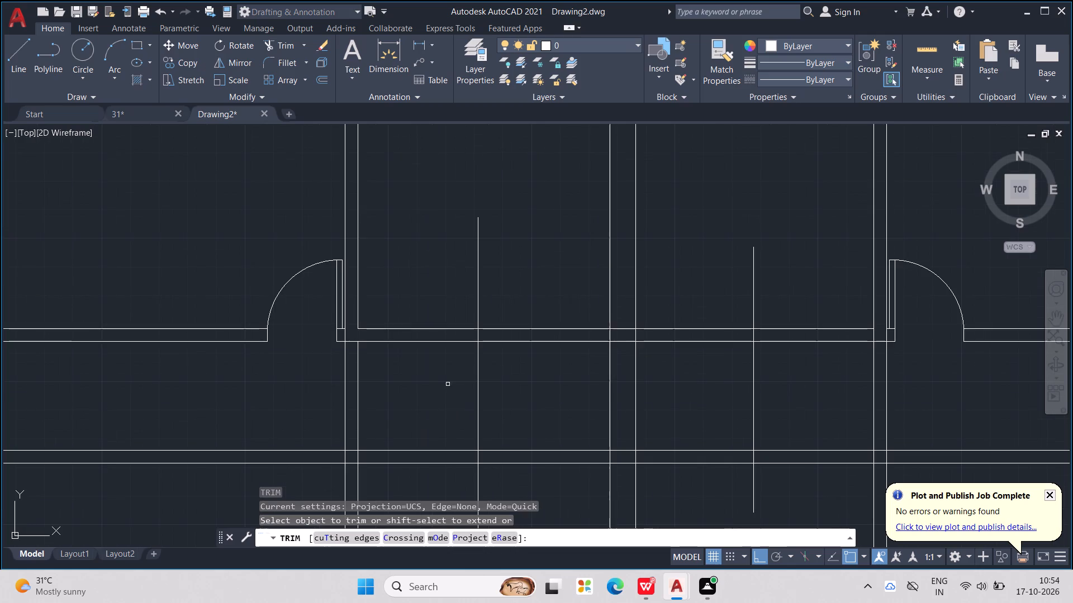
pyautogui.moveTo(455, 309); pyautogui.dragTo(541, 307)
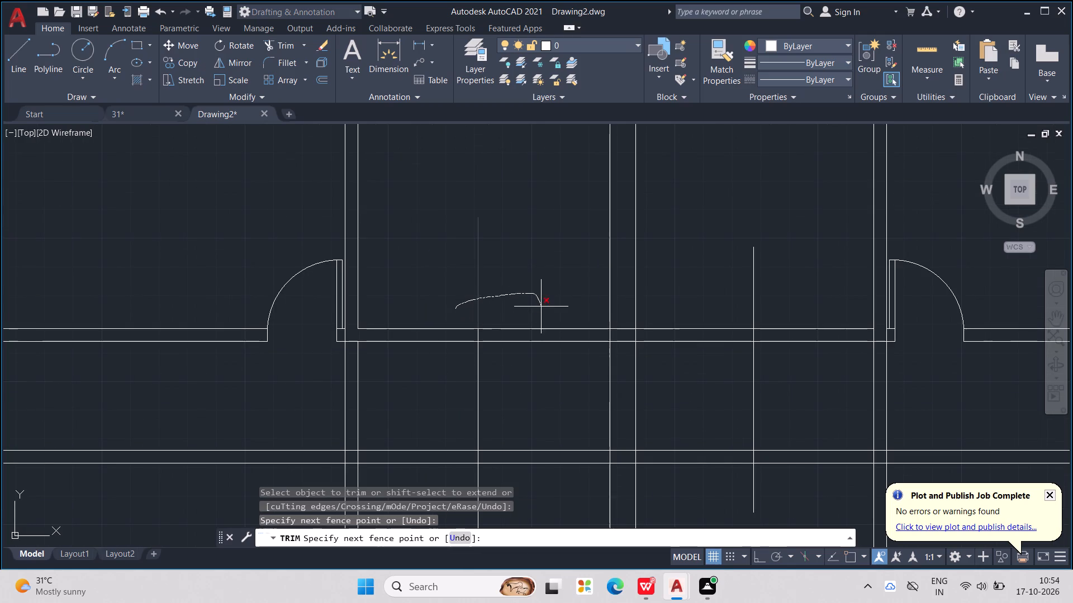
pyautogui.moveTo(541, 307); pyautogui.dragTo(549, 362)
pyautogui.moveTo(775, 283); pyautogui.dragTo(761, 290)
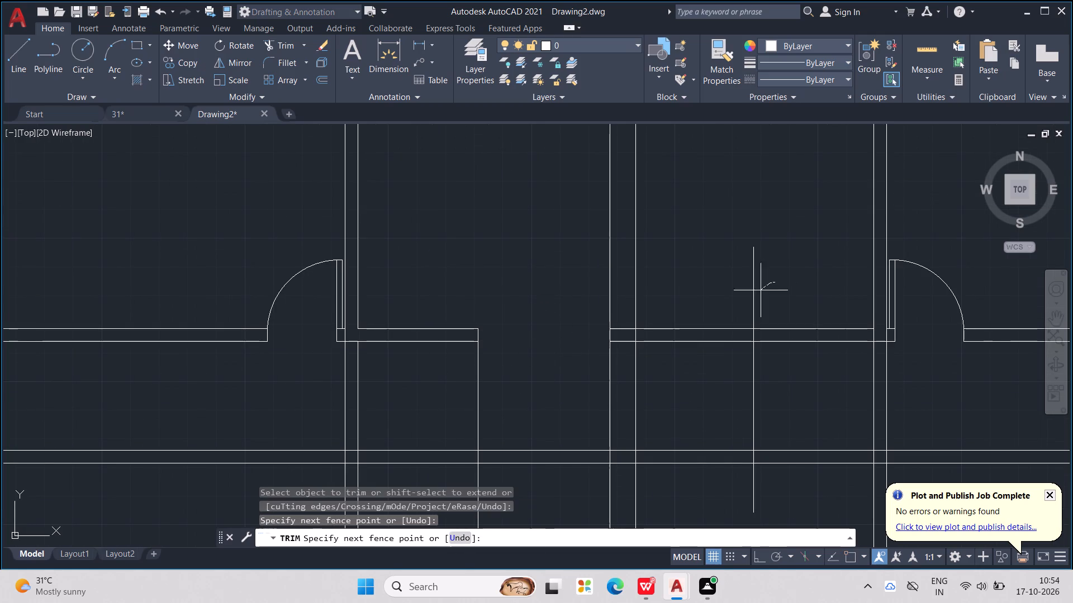
pyautogui.moveTo(761, 290); pyautogui.dragTo(791, 304)
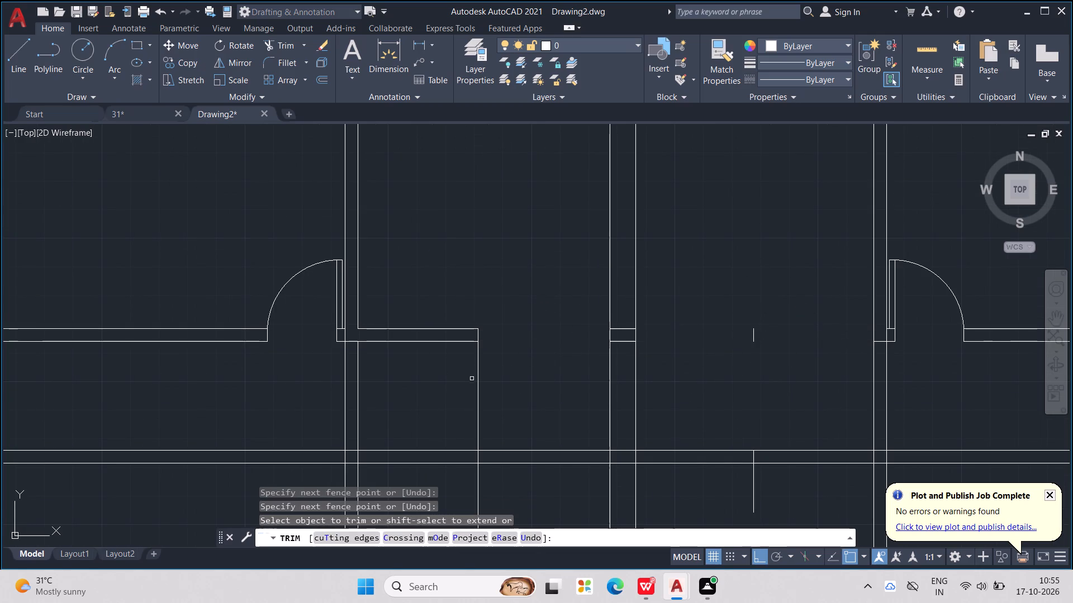
pyautogui.scroll(2, 623, 343)
pyautogui.moveTo(613, 296); pyautogui.dragTo(632, 393)
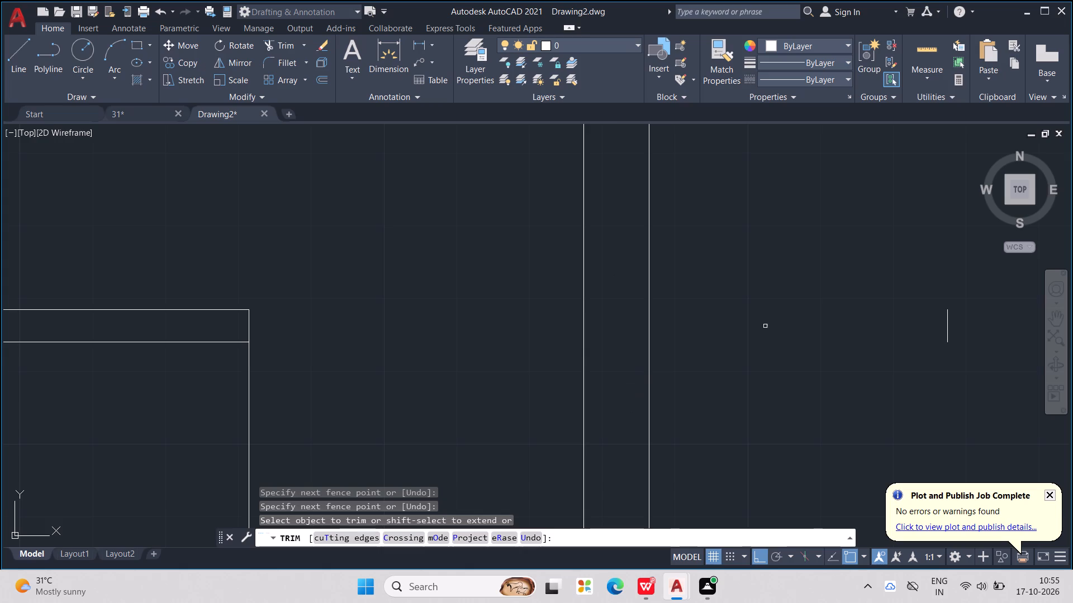
pyautogui.scroll(-2, 765, 326)
pyautogui.moveTo(850, 318); pyautogui.dragTo(830, 331)
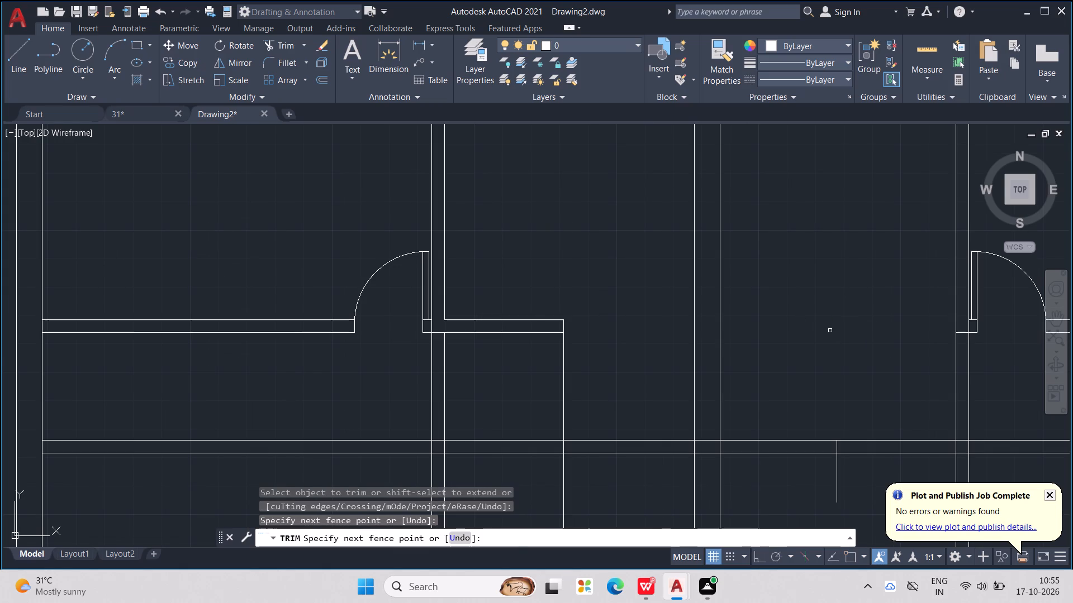
# Trim openings in the lower corridor wall between each partition and its nearby vertical line, removing the vertical lines' overhanging ends.
pyautogui.scroll(-2, 834, 328)
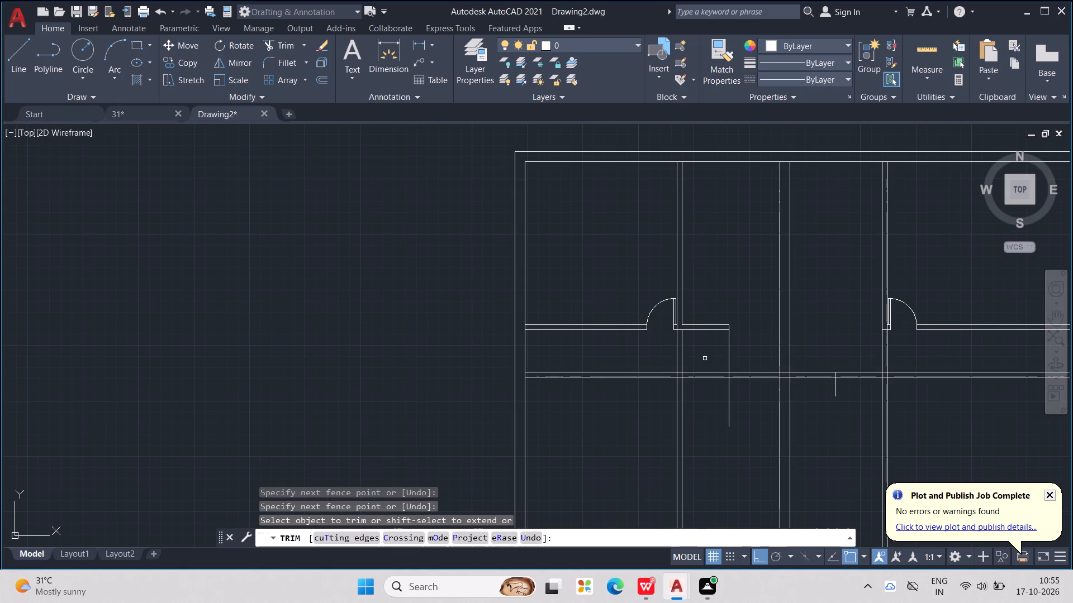
pyautogui.moveTo(702, 358); pyautogui.dragTo(709, 403)
pyautogui.moveTo(705, 361); pyautogui.dragTo(735, 352)
pyautogui.moveTo(740, 400); pyautogui.dragTo(724, 413)
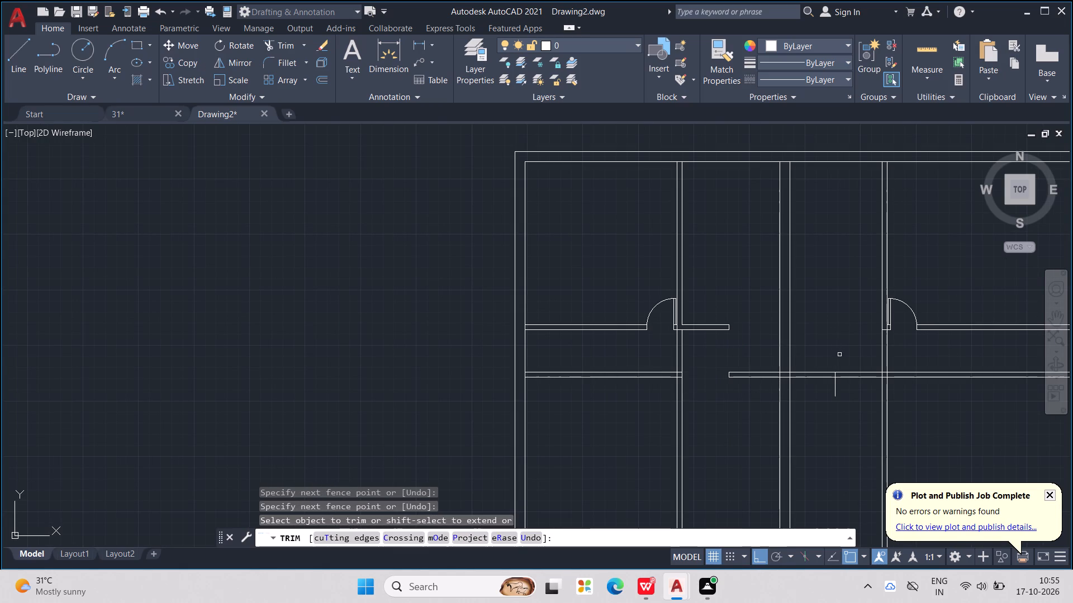
pyautogui.moveTo(838, 356); pyautogui.dragTo(539, 389, button='middle')
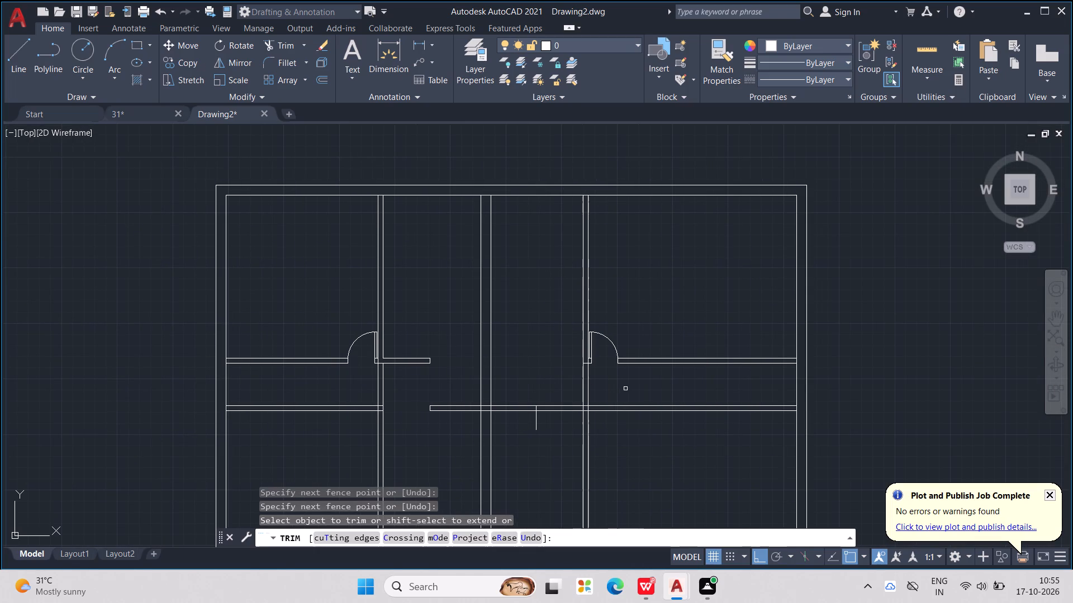
pyautogui.scroll(1, 526, 415)
pyautogui.moveTo(553, 377); pyautogui.dragTo(544, 429)
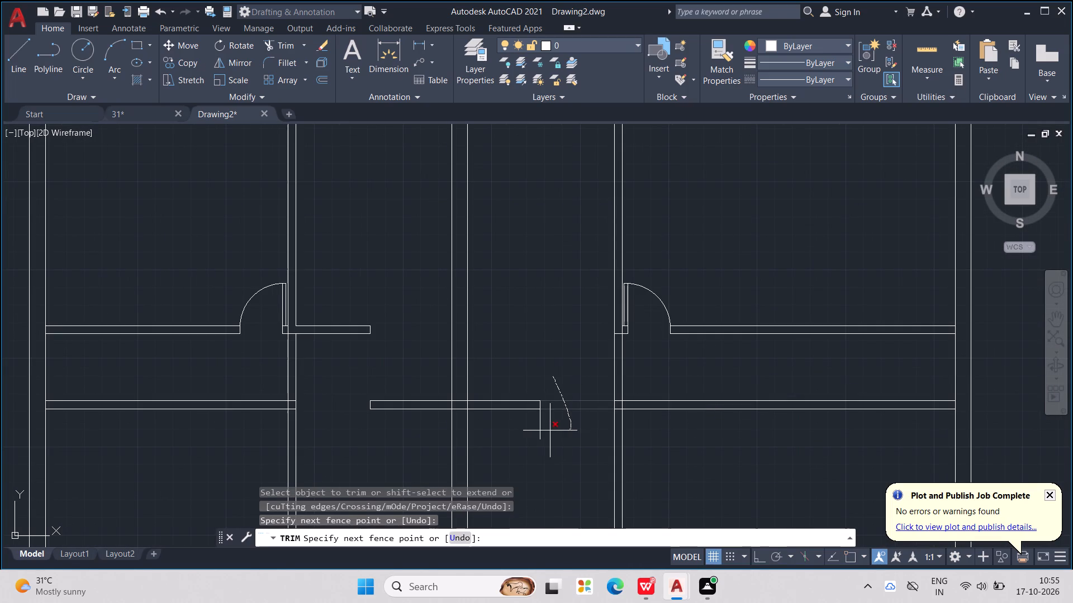
pyautogui.moveTo(544, 429); pyautogui.dragTo(523, 428)
# Trim away the lower corridor wall between the right partition and the right outer wall, including the pieces inside the partition.
pyautogui.scroll(-1, 524, 428)
pyautogui.moveTo(524, 428); pyautogui.dragTo(599, 413, button='middle')
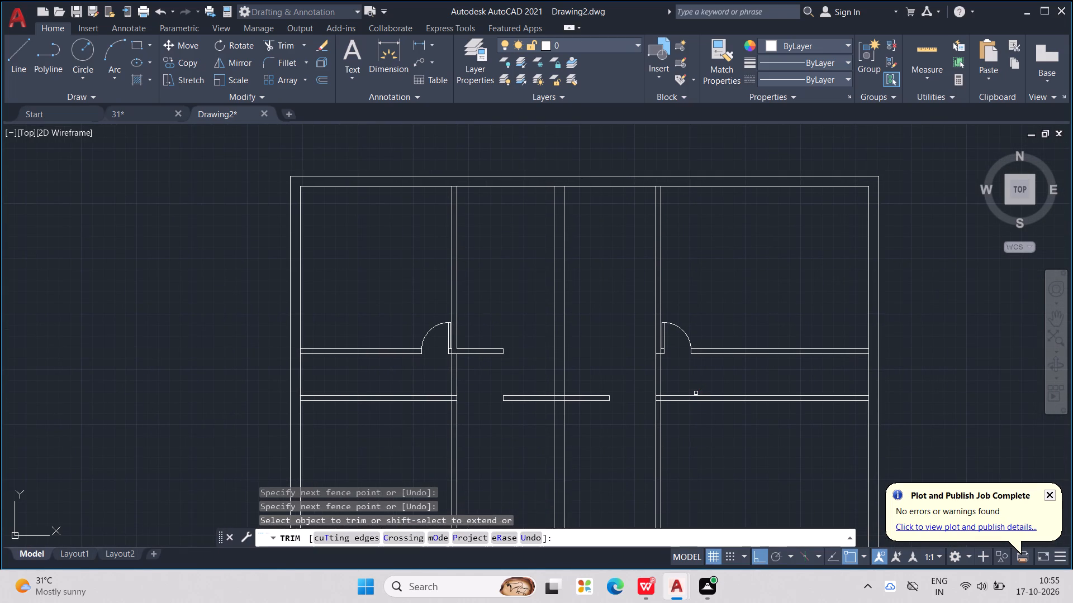
pyautogui.moveTo(700, 385); pyautogui.dragTo(718, 417)
pyautogui.scroll(1, 686, 420)
pyautogui.scroll(4, 630, 405)
pyautogui.moveTo(657, 283); pyautogui.dragTo(668, 308)
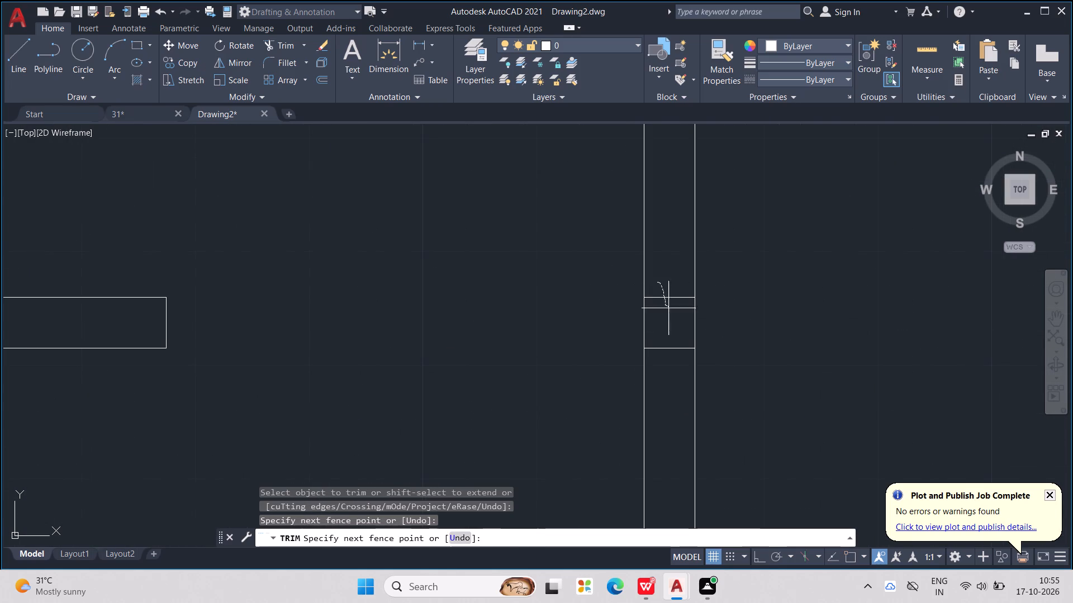
pyautogui.moveTo(668, 308); pyautogui.dragTo(678, 380)
# Trim away the lower corridor wall between the left outer wall and the left partition, including the pieces inside the partition.
pyautogui.scroll(-2, 258, 492)
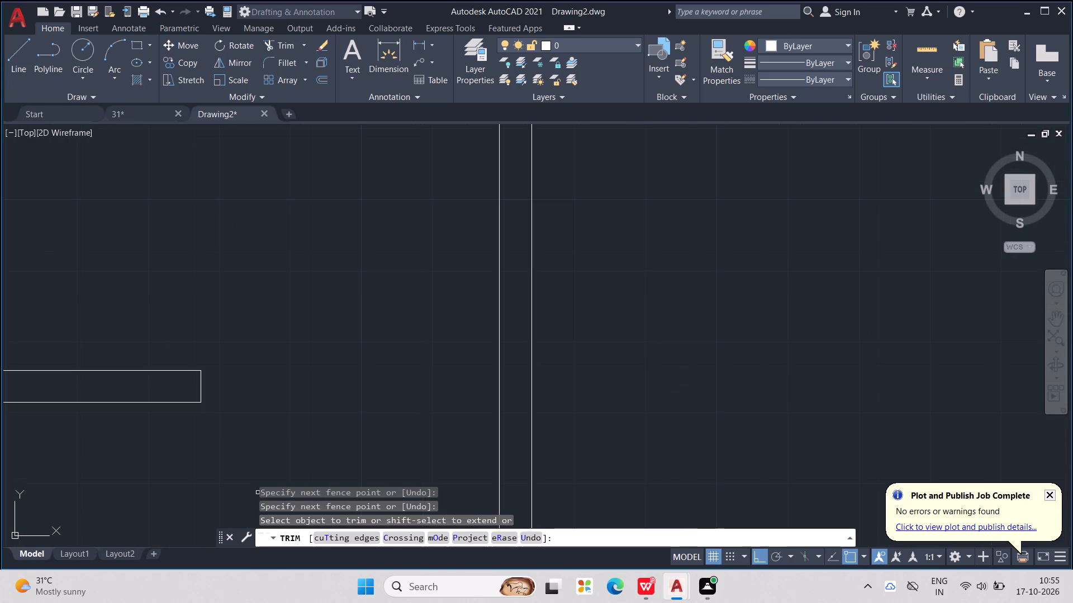
pyautogui.scroll(-2, 259, 492)
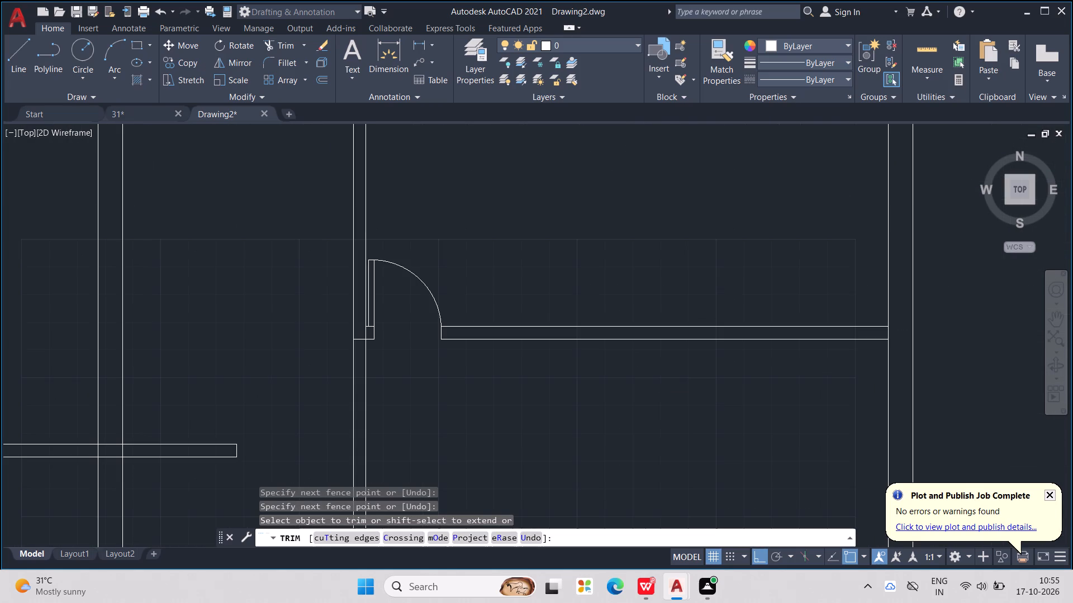
pyautogui.scroll(-3, 258, 492)
pyautogui.moveTo(262, 492); pyautogui.dragTo(349, 444, button='middle')
pyautogui.scroll(-1, 264, 491)
pyautogui.moveTo(395, 395); pyautogui.dragTo(397, 395, button='middle')
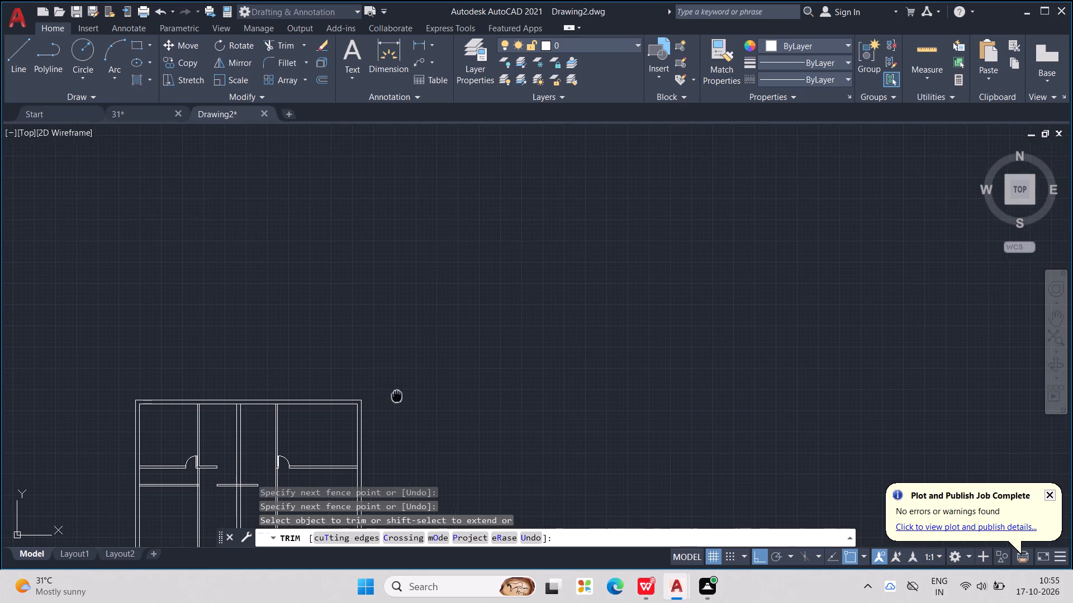
pyautogui.moveTo(397, 395); pyautogui.dragTo(512, 289, button='middle')
pyautogui.scroll(-1, 293, 415)
pyautogui.moveTo(293, 418); pyautogui.dragTo(424, 361, button='middle')
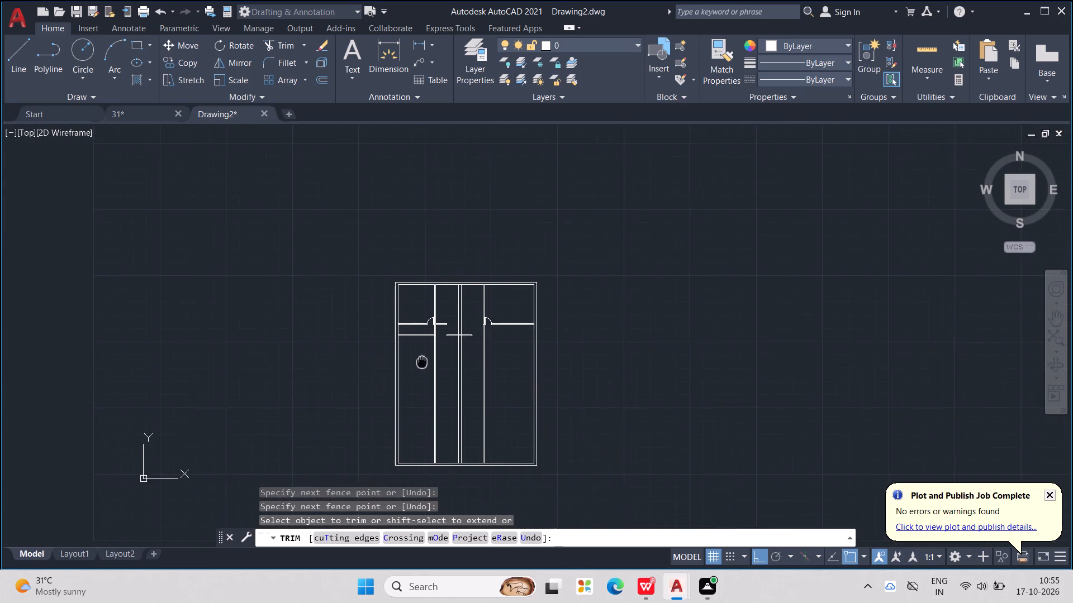
pyautogui.moveTo(424, 361); pyautogui.dragTo(443, 359, button='middle')
pyautogui.scroll(2, 431, 346)
pyautogui.moveTo(446, 310); pyautogui.dragTo(444, 339)
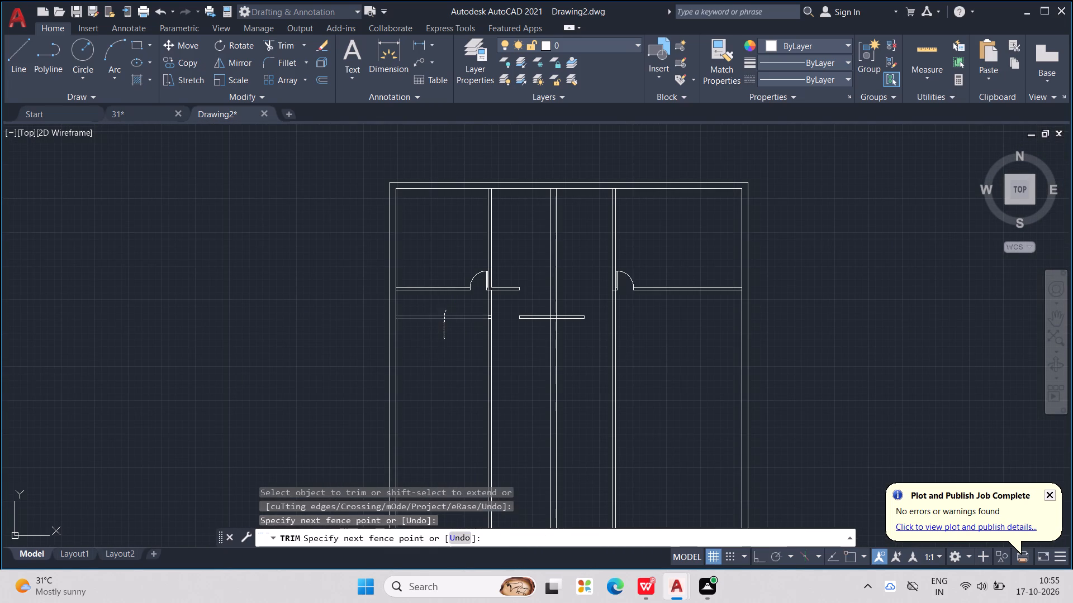
pyautogui.scroll(3, 474, 321)
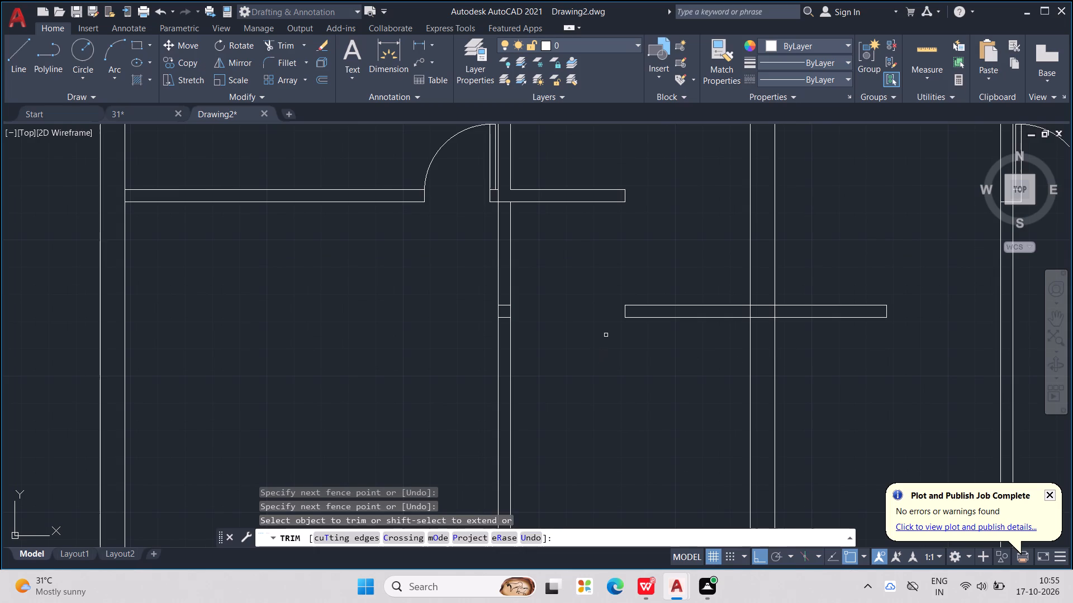
pyautogui.scroll(2, 502, 313)
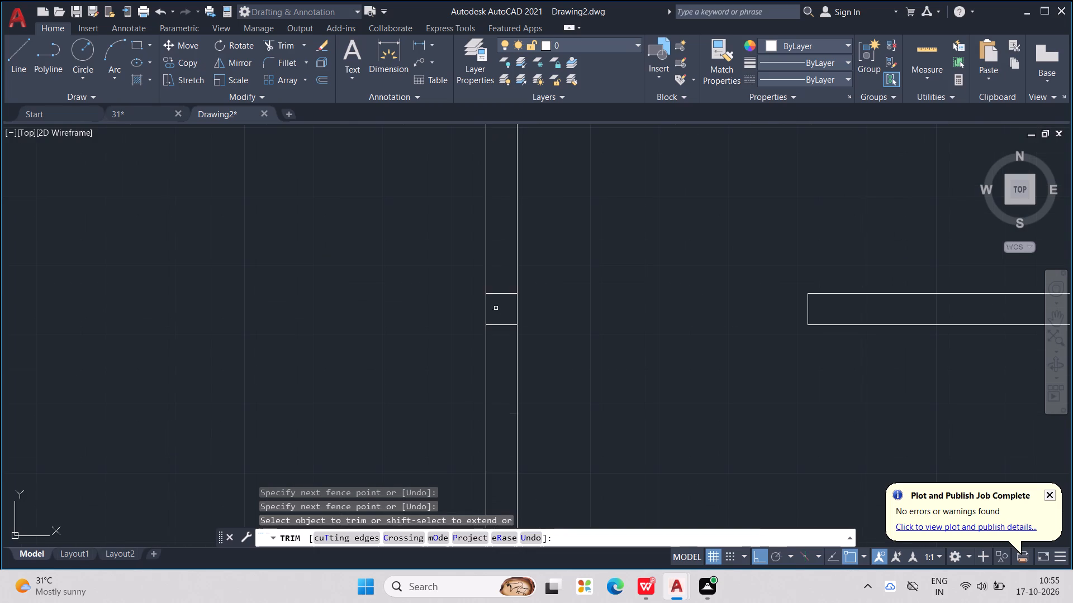
pyautogui.moveTo(503, 281); pyautogui.dragTo(506, 326)
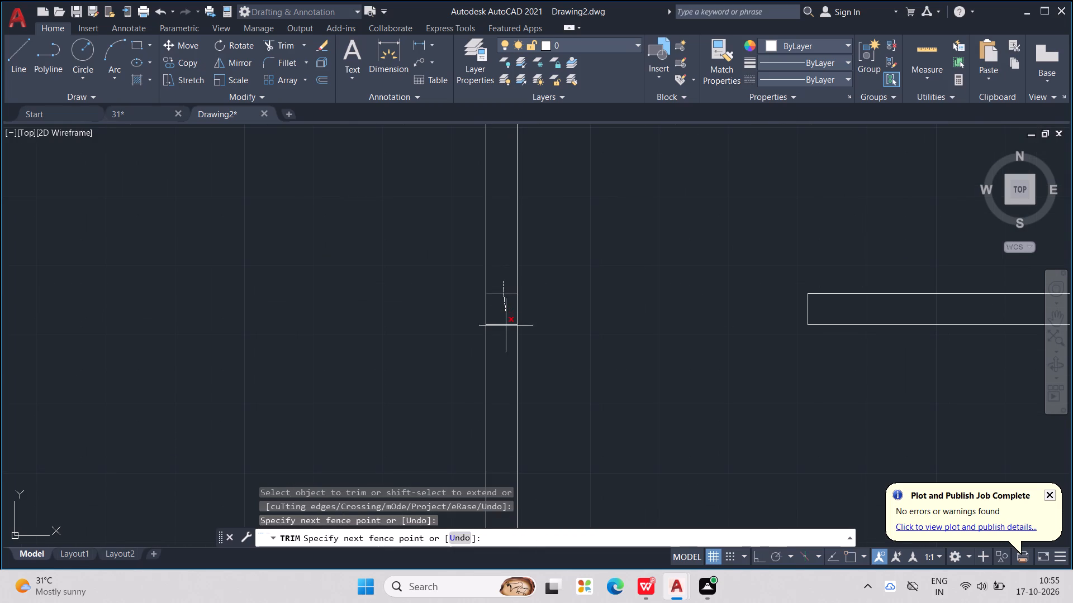
pyautogui.moveTo(506, 326); pyautogui.dragTo(506, 336)
pyautogui.scroll(-2, 502, 330)
pyautogui.scroll(-1, 606, 348)
pyautogui.moveTo(606, 348); pyautogui.dragTo(466, 341, button='middle')
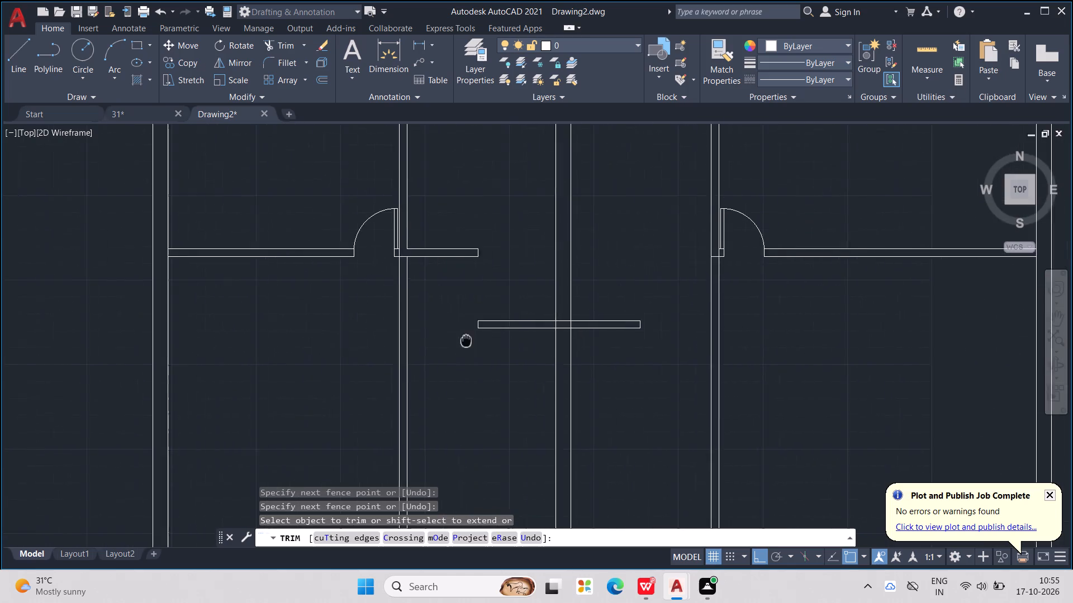
pyautogui.moveTo(466, 341); pyautogui.dragTo(437, 339, button='middle')
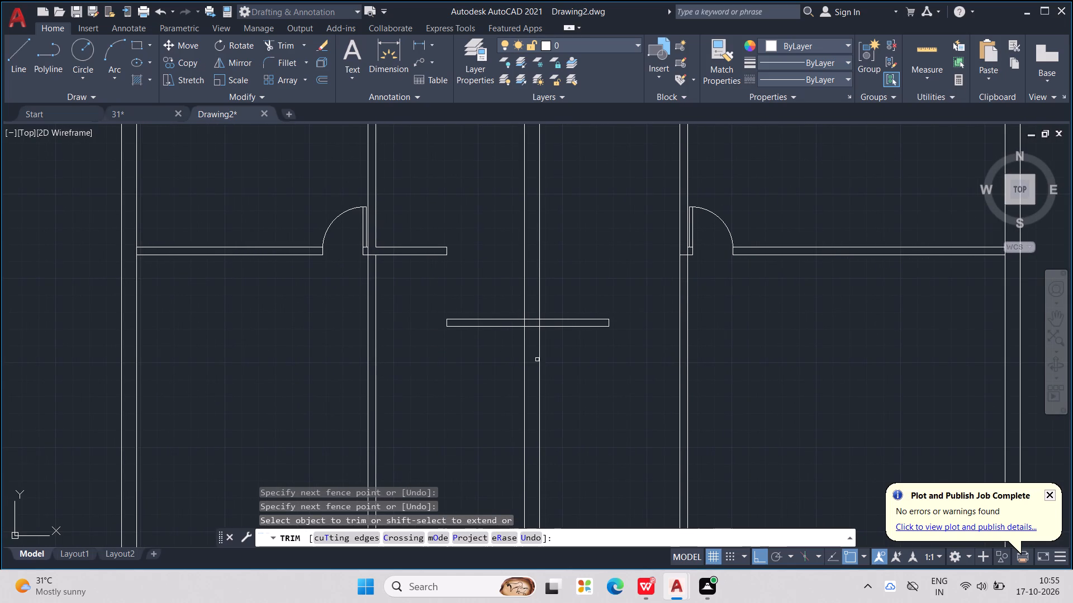
pyautogui.press('Escape')
pyautogui.press('Escape')
pyautogui.press('Escape')
pyautogui.press('Escape')
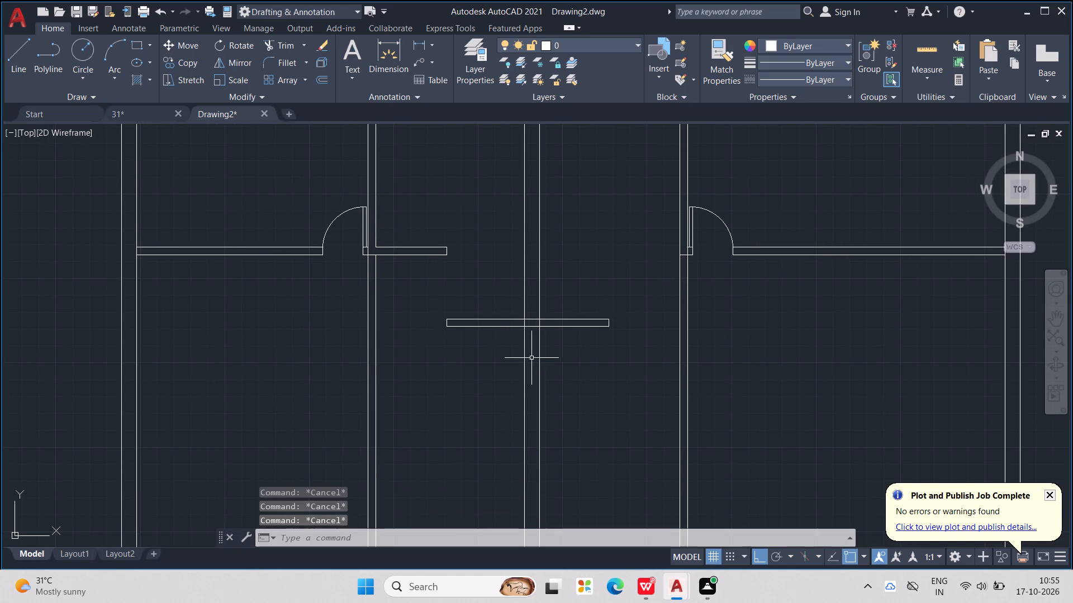
pyautogui.press('Escape')
pyautogui.press('Escape')
pyautogui.press('Escape')
pyautogui.press('Escape')
pyautogui.press('Escape')
pyautogui.press('Escape')
pyautogui.press('Escape')
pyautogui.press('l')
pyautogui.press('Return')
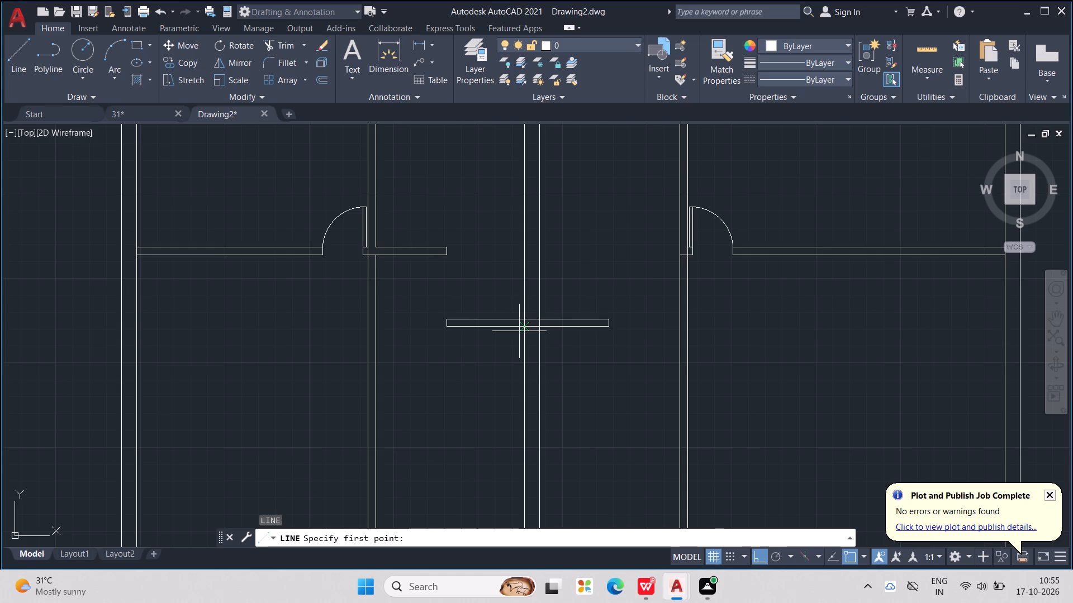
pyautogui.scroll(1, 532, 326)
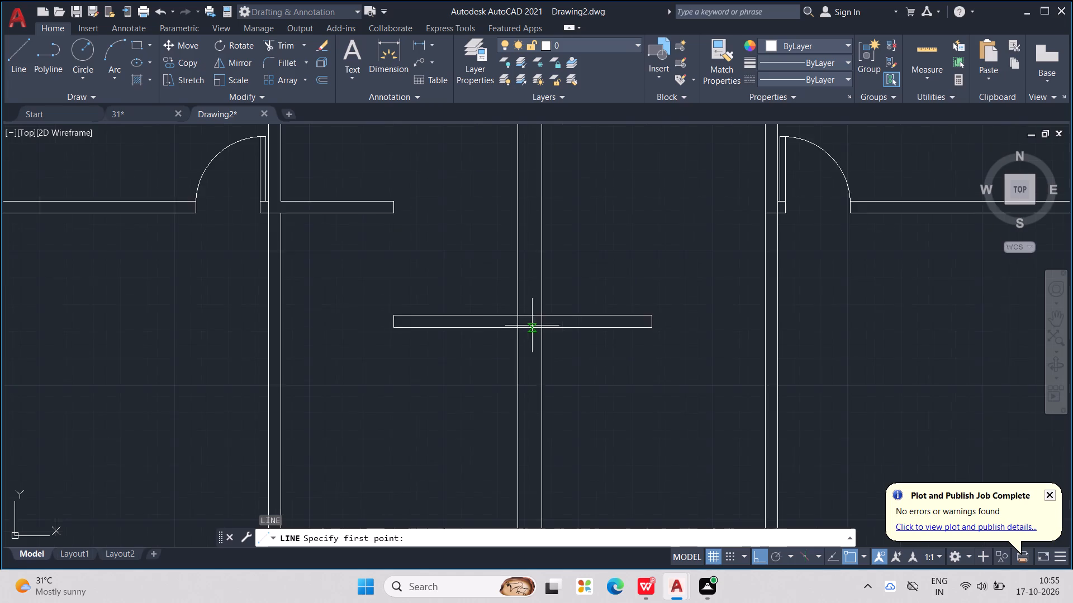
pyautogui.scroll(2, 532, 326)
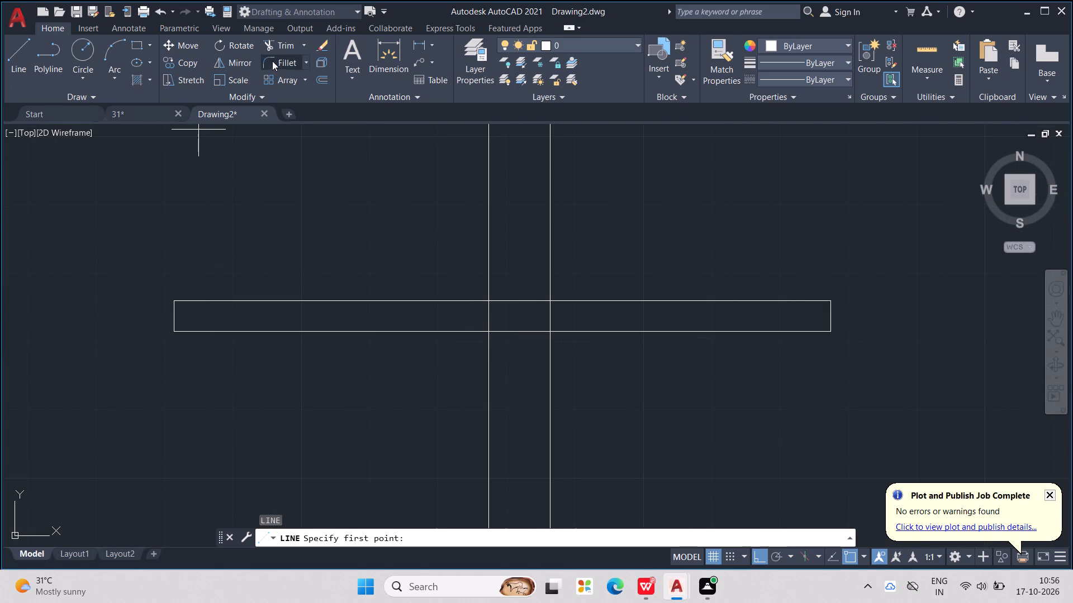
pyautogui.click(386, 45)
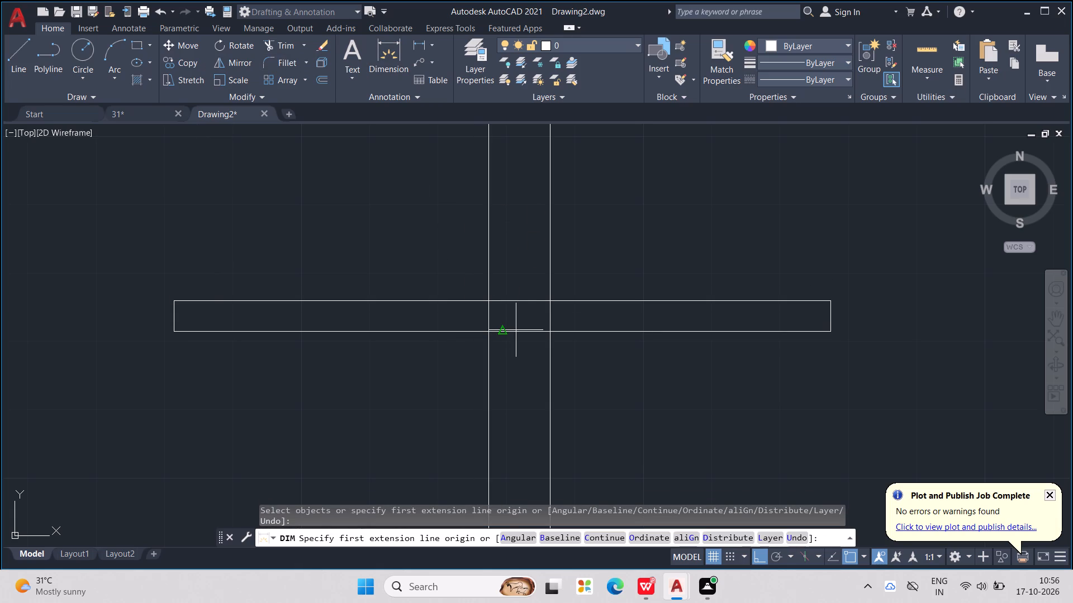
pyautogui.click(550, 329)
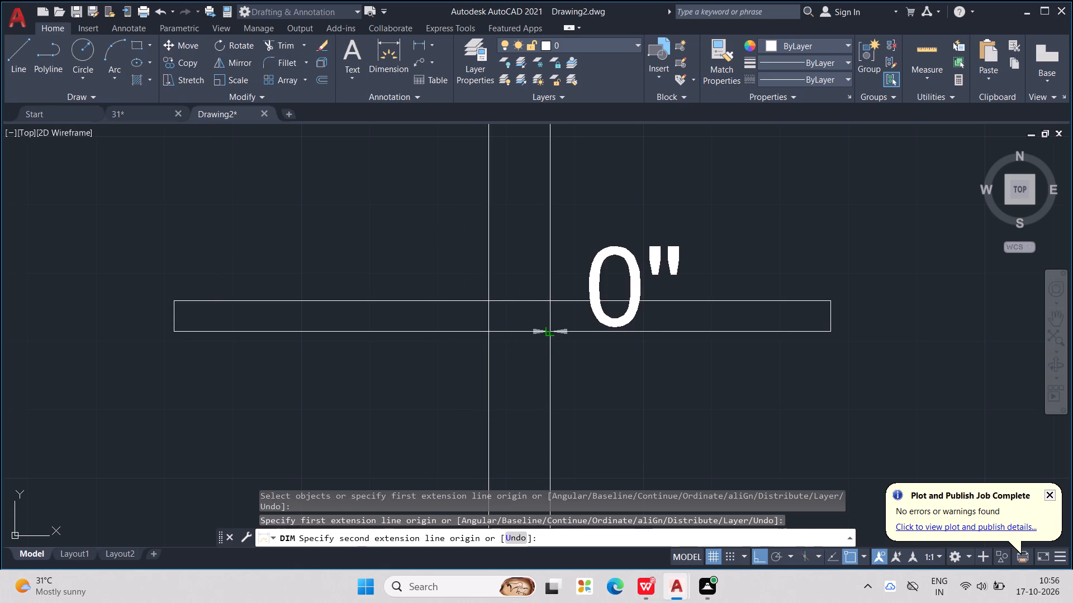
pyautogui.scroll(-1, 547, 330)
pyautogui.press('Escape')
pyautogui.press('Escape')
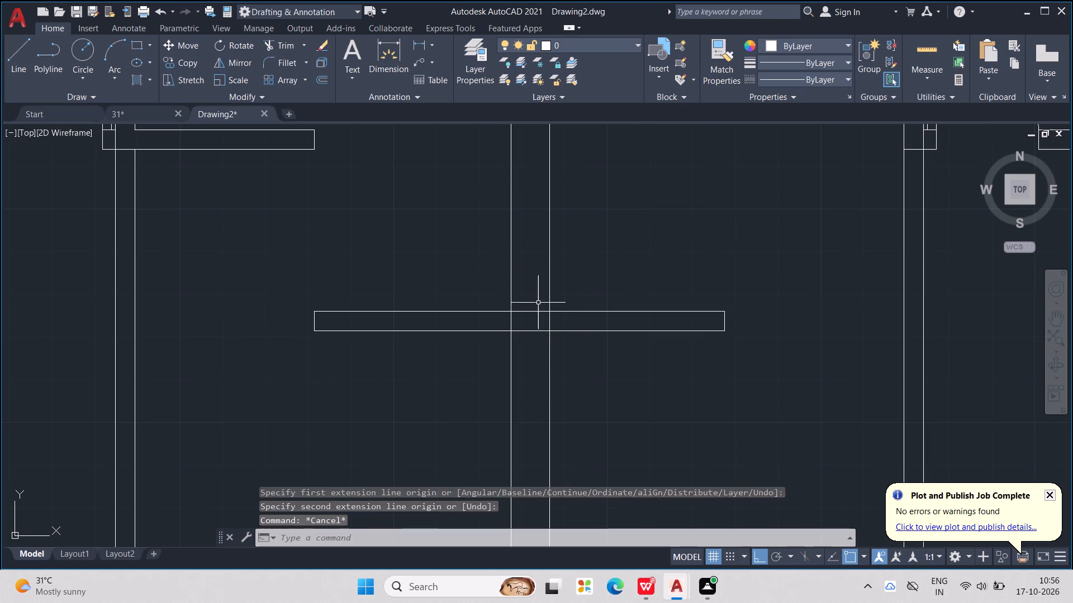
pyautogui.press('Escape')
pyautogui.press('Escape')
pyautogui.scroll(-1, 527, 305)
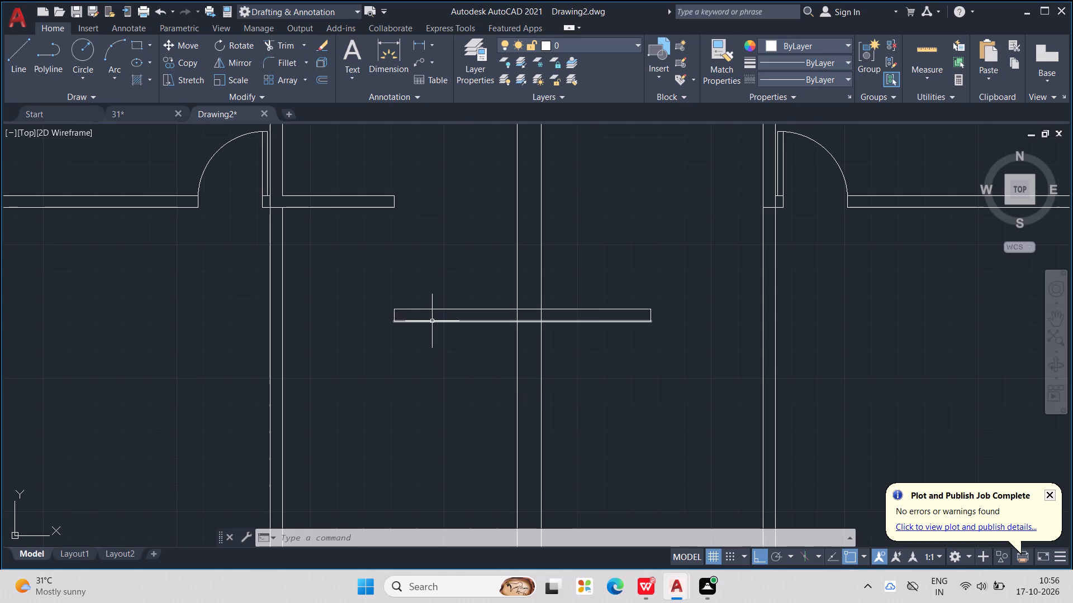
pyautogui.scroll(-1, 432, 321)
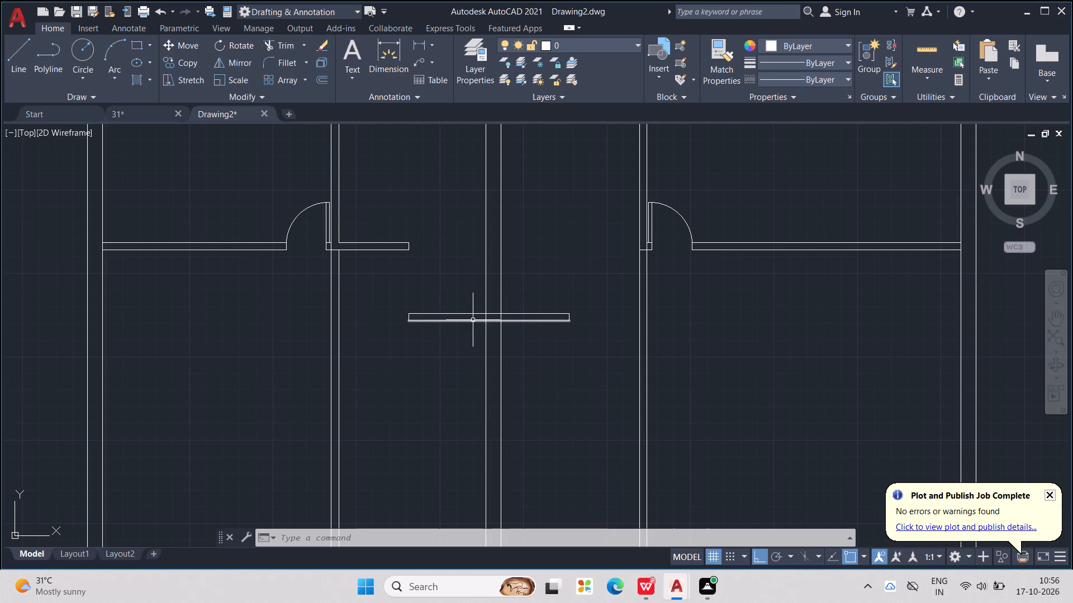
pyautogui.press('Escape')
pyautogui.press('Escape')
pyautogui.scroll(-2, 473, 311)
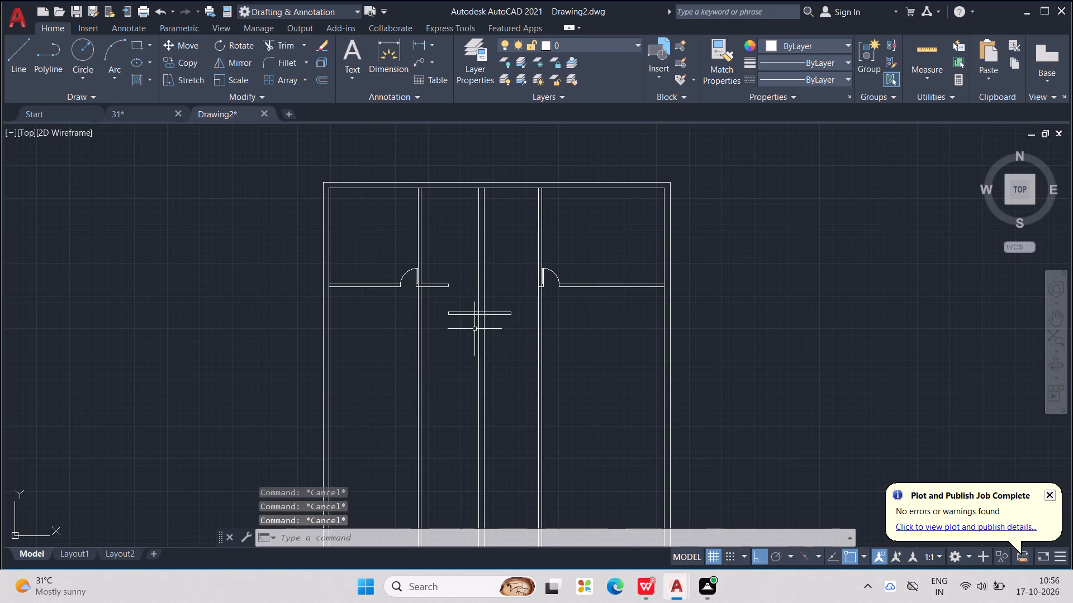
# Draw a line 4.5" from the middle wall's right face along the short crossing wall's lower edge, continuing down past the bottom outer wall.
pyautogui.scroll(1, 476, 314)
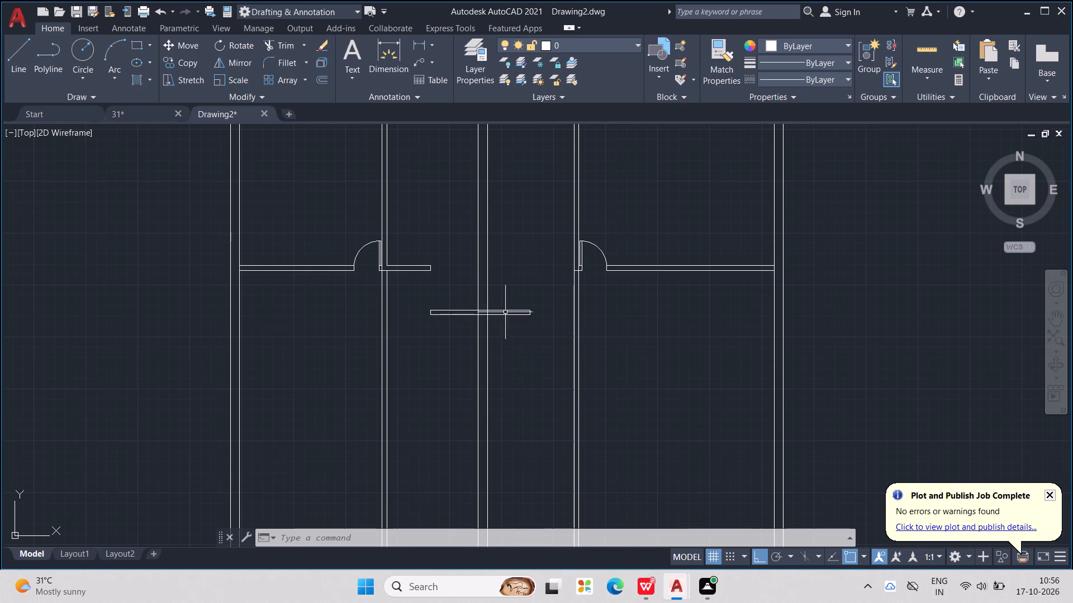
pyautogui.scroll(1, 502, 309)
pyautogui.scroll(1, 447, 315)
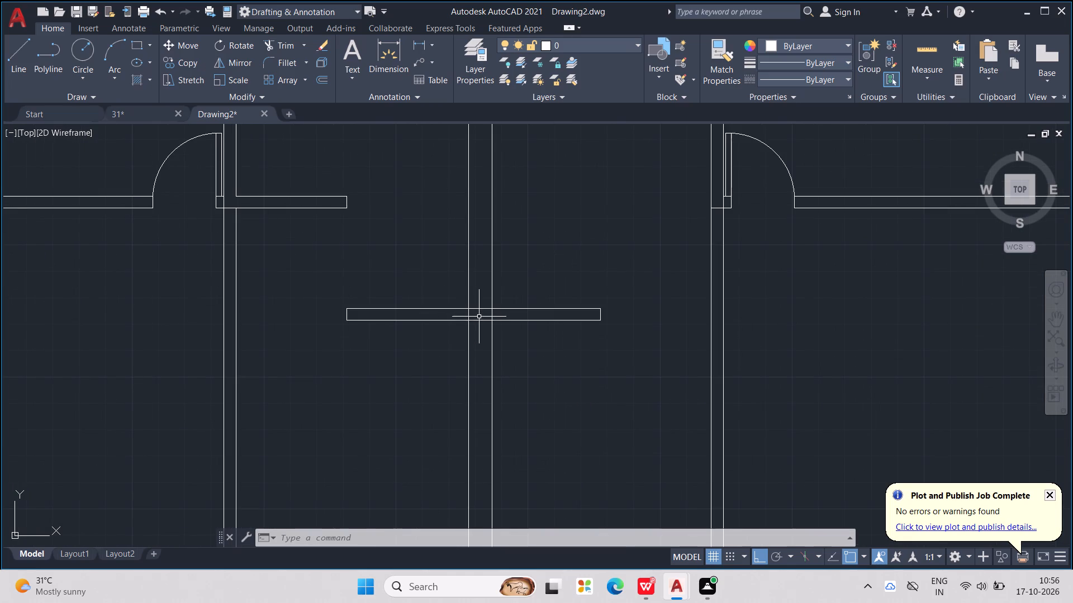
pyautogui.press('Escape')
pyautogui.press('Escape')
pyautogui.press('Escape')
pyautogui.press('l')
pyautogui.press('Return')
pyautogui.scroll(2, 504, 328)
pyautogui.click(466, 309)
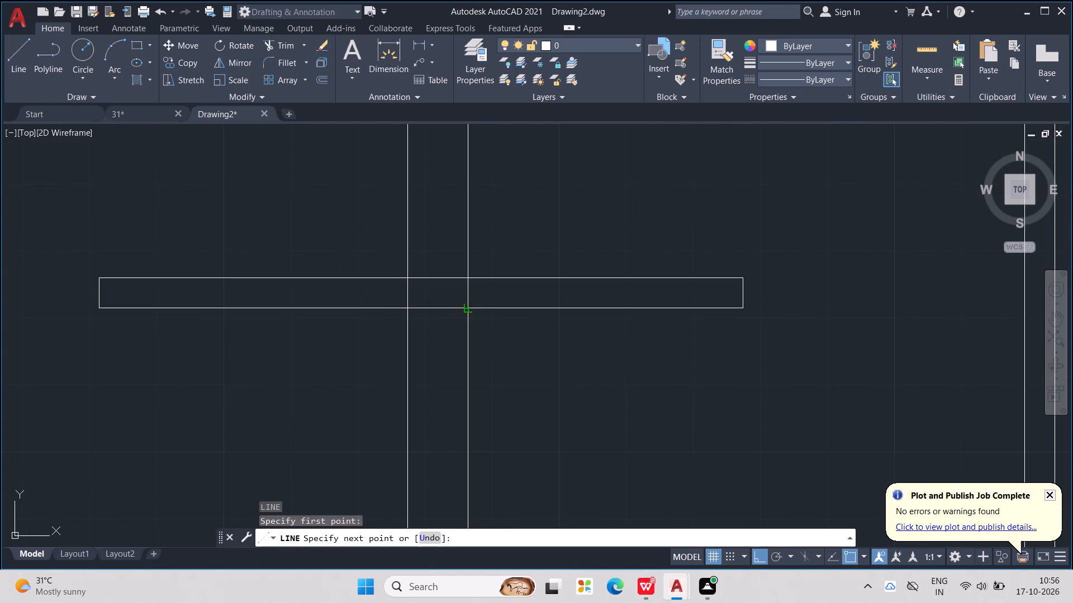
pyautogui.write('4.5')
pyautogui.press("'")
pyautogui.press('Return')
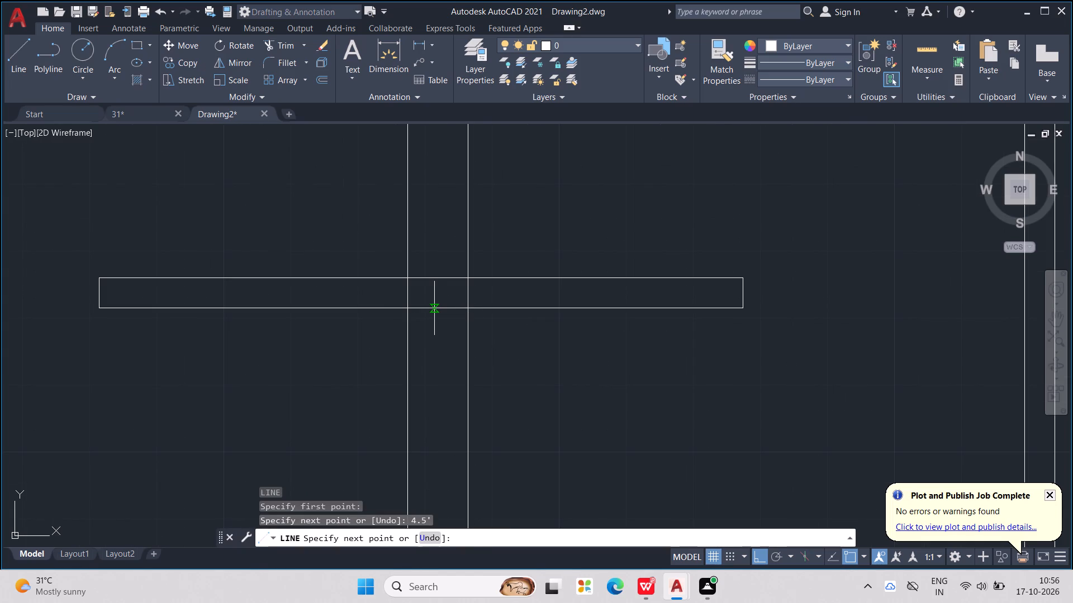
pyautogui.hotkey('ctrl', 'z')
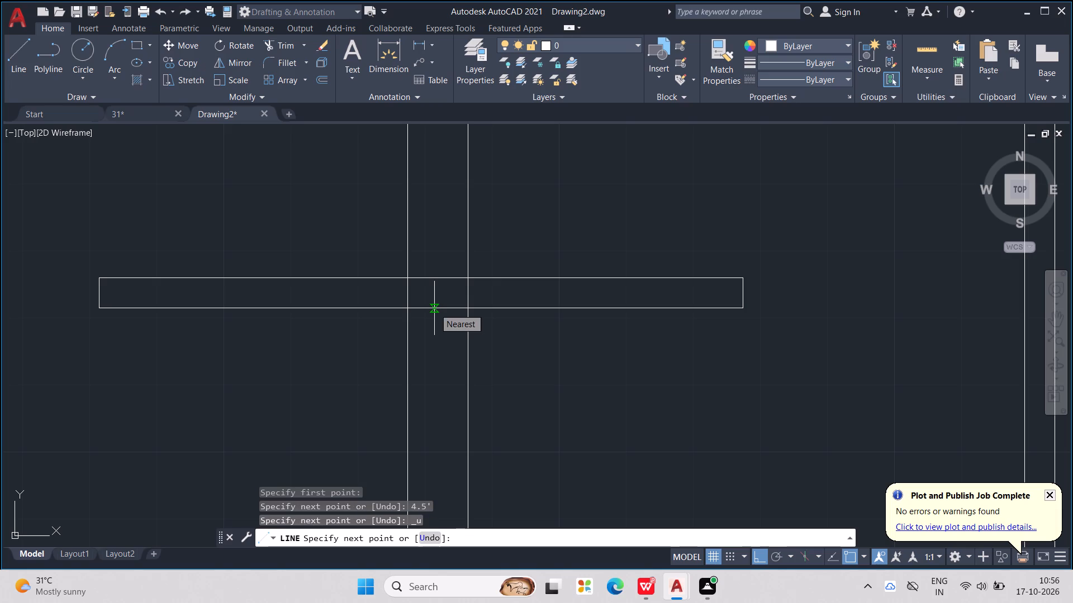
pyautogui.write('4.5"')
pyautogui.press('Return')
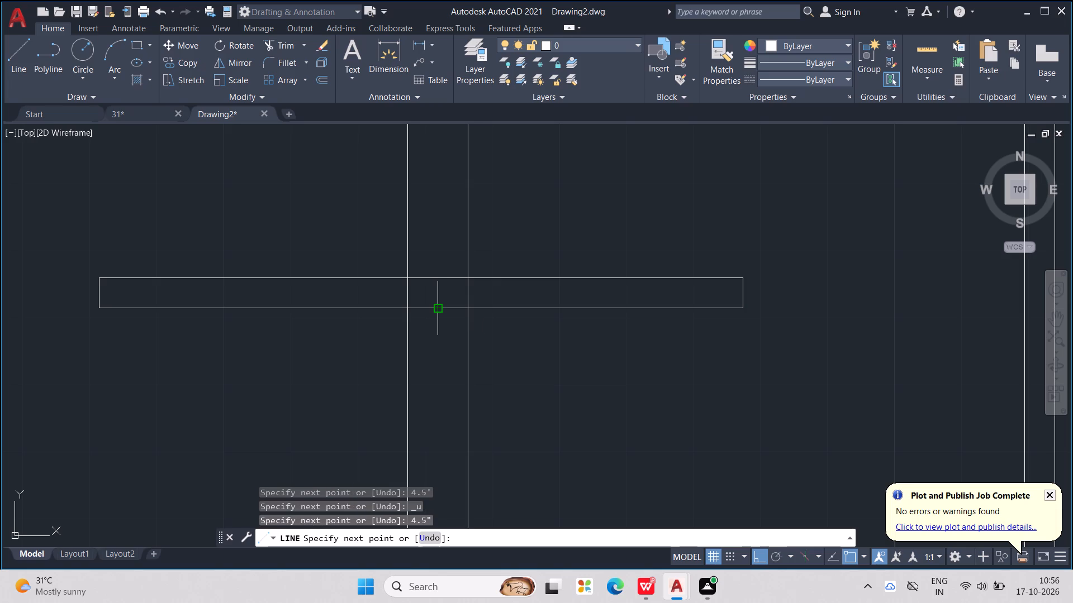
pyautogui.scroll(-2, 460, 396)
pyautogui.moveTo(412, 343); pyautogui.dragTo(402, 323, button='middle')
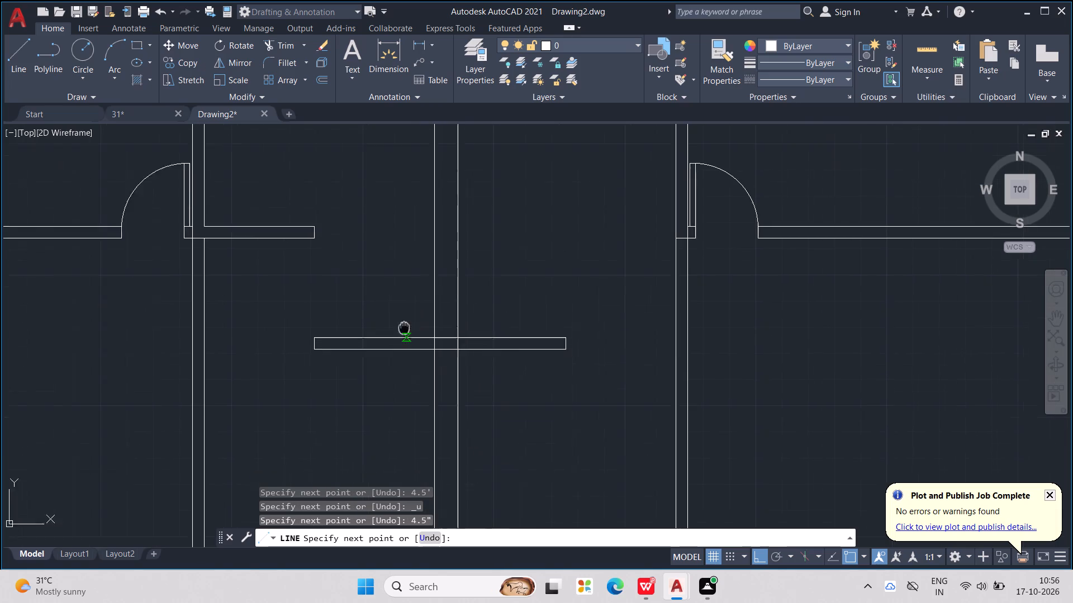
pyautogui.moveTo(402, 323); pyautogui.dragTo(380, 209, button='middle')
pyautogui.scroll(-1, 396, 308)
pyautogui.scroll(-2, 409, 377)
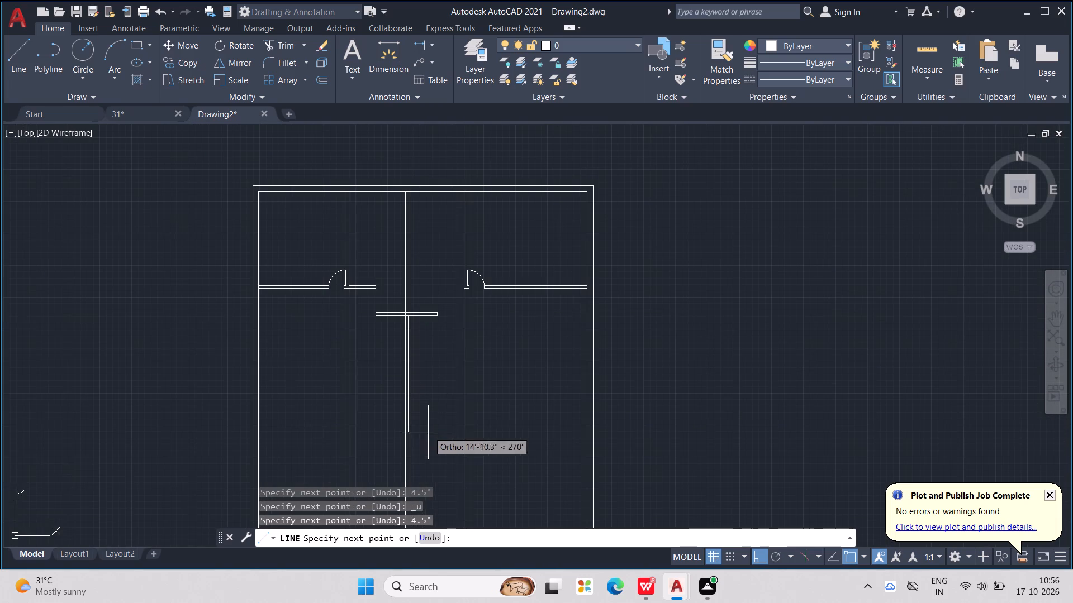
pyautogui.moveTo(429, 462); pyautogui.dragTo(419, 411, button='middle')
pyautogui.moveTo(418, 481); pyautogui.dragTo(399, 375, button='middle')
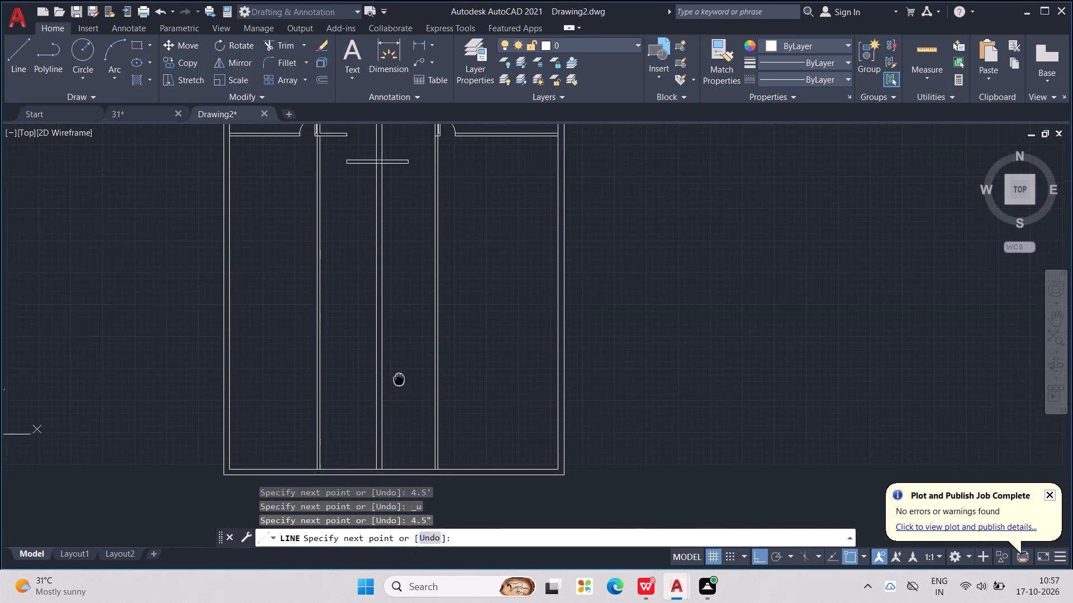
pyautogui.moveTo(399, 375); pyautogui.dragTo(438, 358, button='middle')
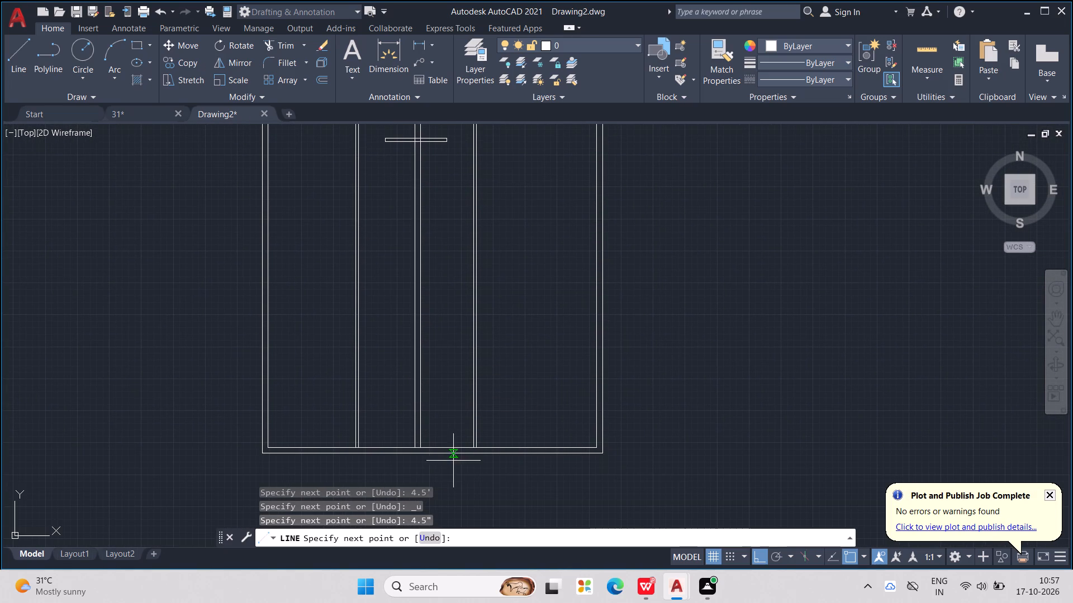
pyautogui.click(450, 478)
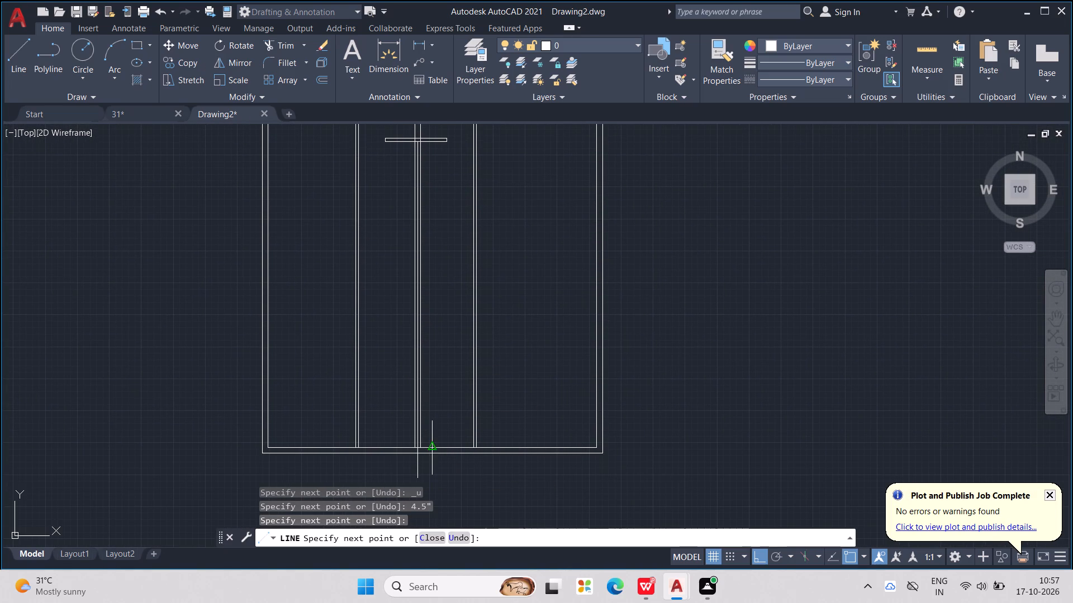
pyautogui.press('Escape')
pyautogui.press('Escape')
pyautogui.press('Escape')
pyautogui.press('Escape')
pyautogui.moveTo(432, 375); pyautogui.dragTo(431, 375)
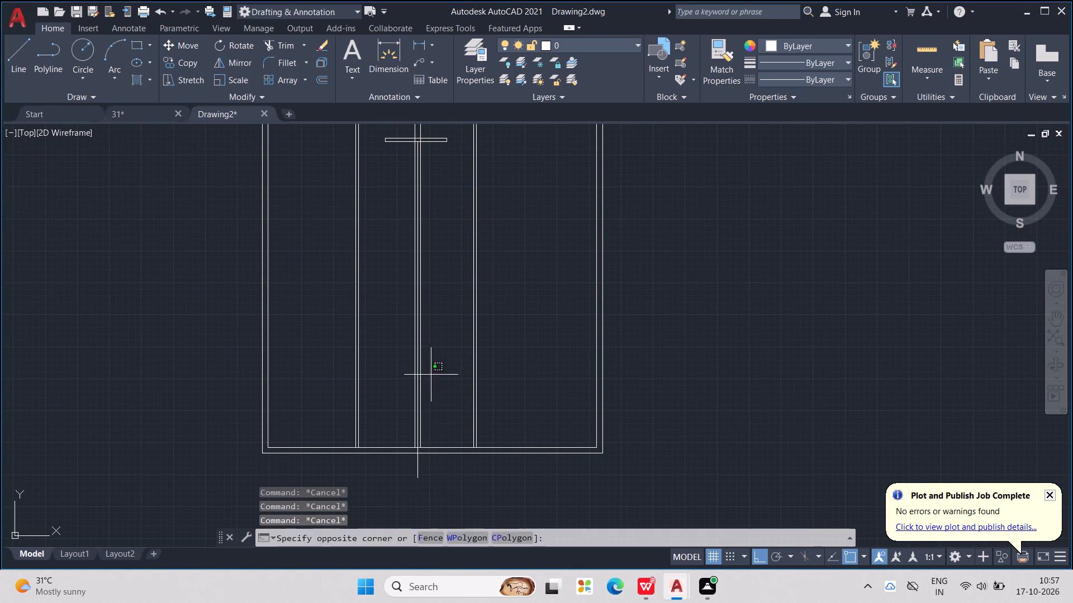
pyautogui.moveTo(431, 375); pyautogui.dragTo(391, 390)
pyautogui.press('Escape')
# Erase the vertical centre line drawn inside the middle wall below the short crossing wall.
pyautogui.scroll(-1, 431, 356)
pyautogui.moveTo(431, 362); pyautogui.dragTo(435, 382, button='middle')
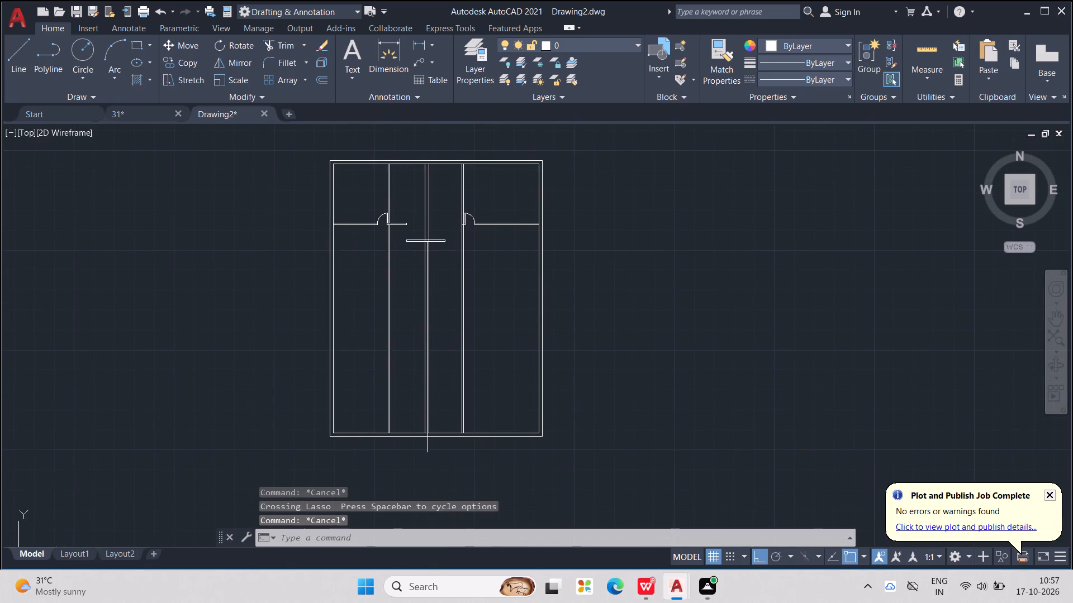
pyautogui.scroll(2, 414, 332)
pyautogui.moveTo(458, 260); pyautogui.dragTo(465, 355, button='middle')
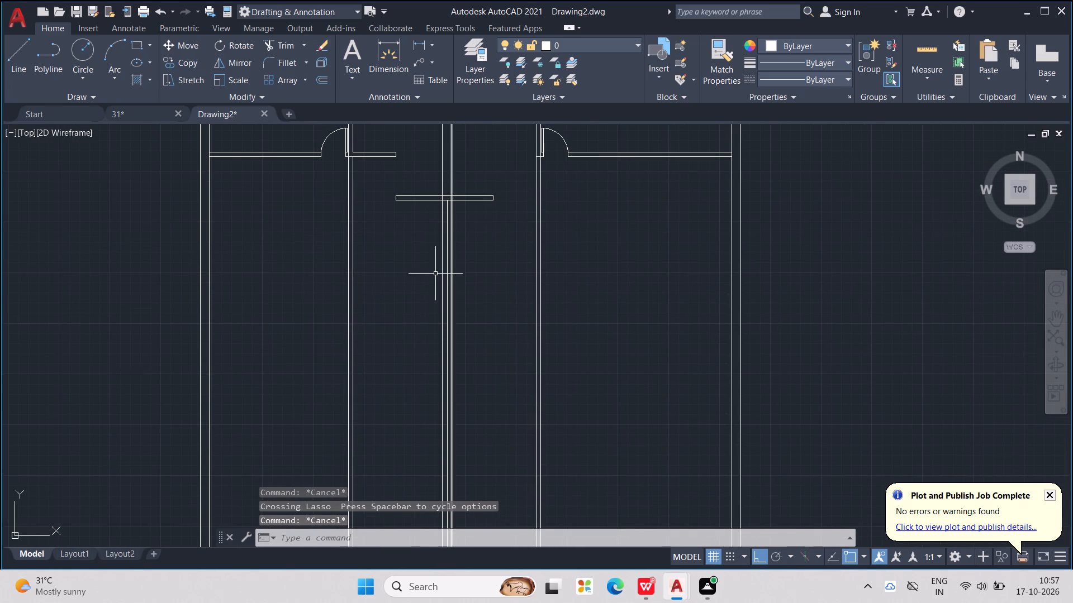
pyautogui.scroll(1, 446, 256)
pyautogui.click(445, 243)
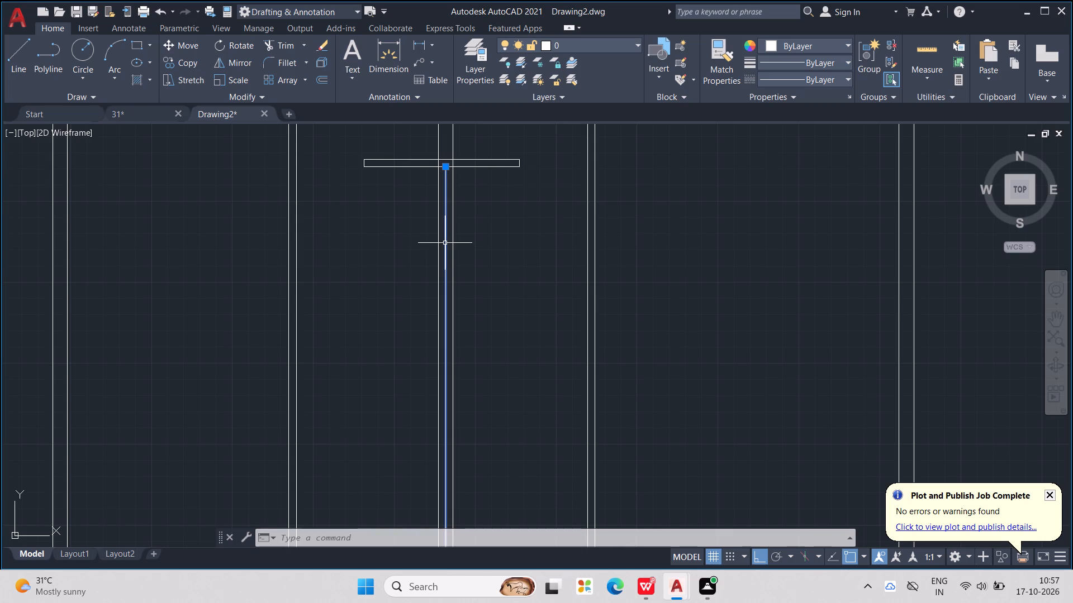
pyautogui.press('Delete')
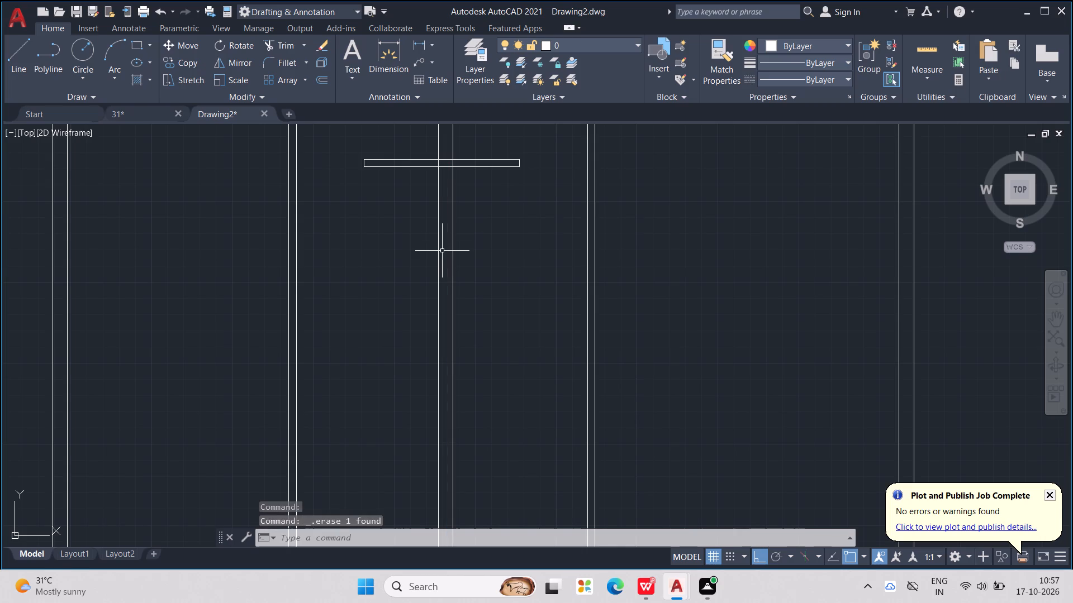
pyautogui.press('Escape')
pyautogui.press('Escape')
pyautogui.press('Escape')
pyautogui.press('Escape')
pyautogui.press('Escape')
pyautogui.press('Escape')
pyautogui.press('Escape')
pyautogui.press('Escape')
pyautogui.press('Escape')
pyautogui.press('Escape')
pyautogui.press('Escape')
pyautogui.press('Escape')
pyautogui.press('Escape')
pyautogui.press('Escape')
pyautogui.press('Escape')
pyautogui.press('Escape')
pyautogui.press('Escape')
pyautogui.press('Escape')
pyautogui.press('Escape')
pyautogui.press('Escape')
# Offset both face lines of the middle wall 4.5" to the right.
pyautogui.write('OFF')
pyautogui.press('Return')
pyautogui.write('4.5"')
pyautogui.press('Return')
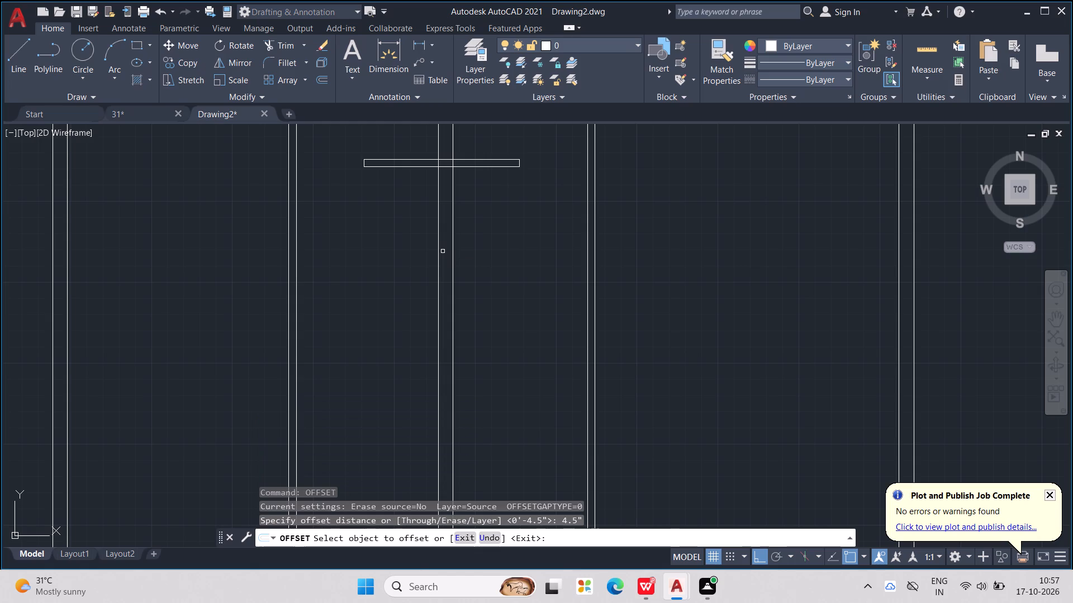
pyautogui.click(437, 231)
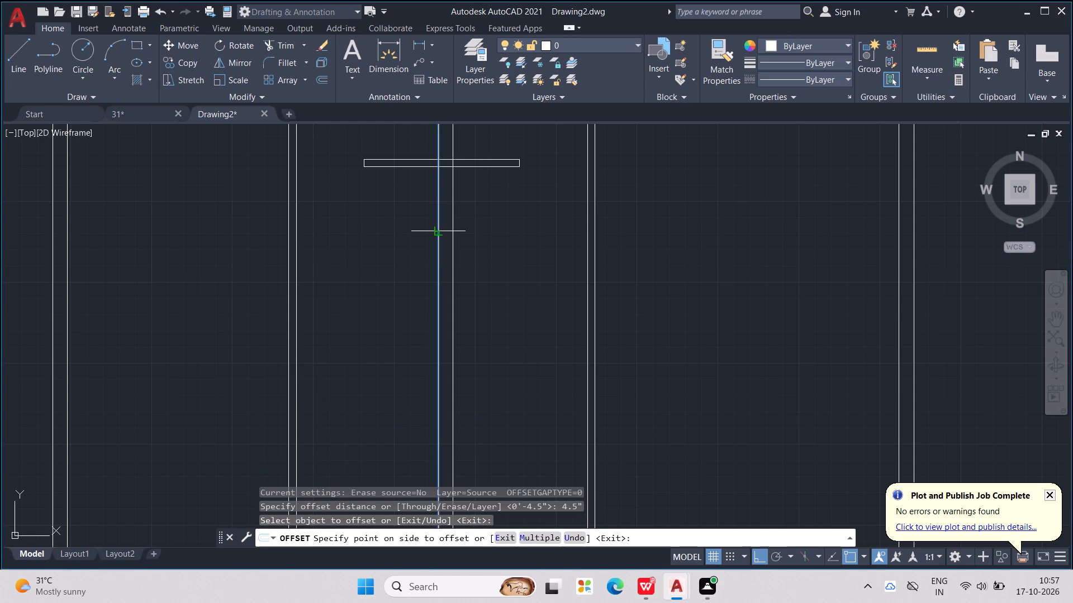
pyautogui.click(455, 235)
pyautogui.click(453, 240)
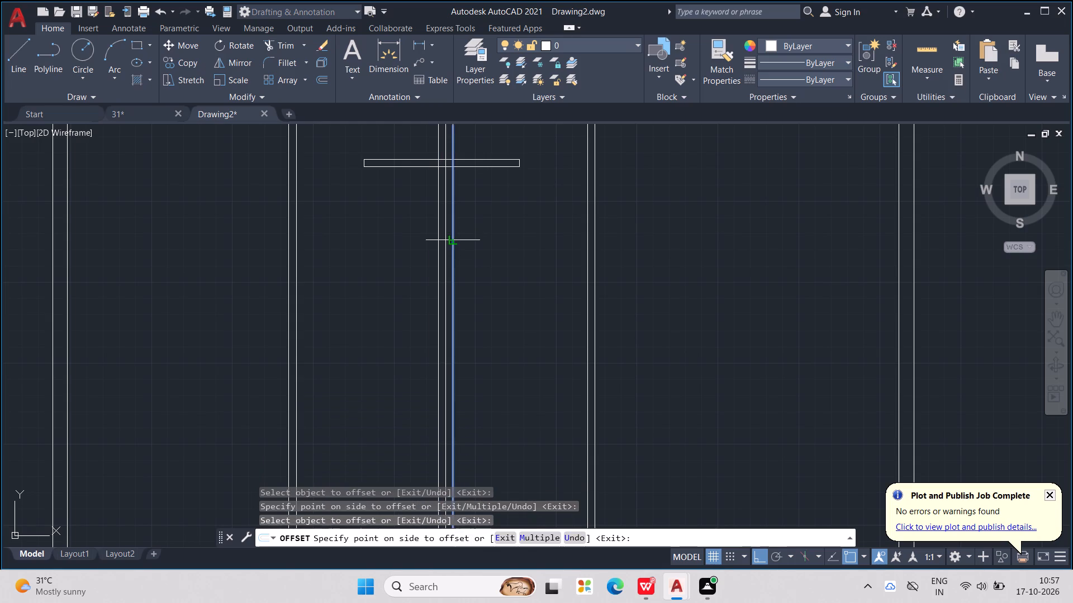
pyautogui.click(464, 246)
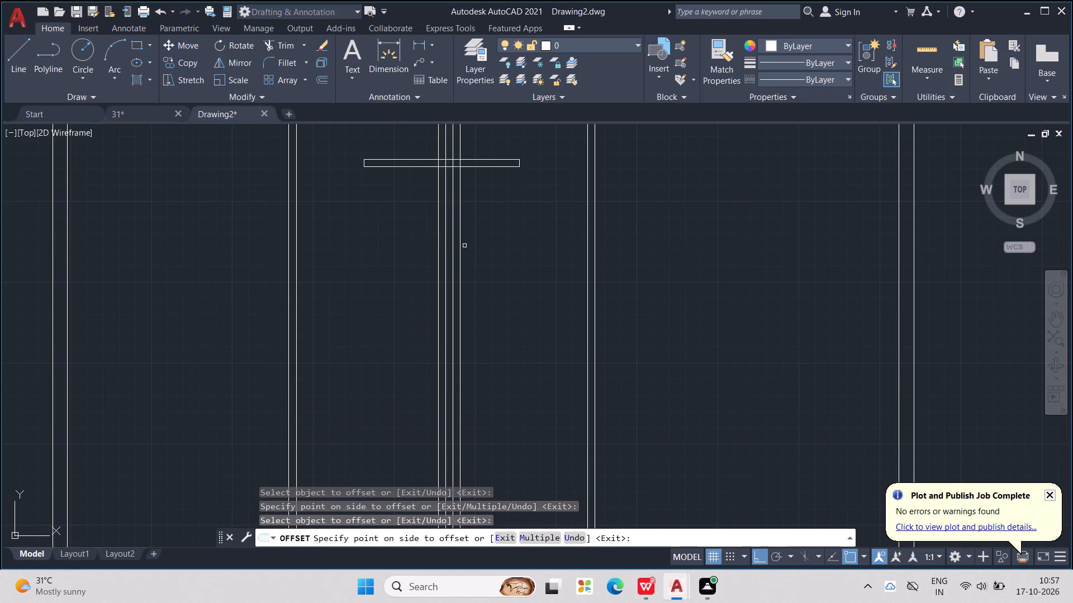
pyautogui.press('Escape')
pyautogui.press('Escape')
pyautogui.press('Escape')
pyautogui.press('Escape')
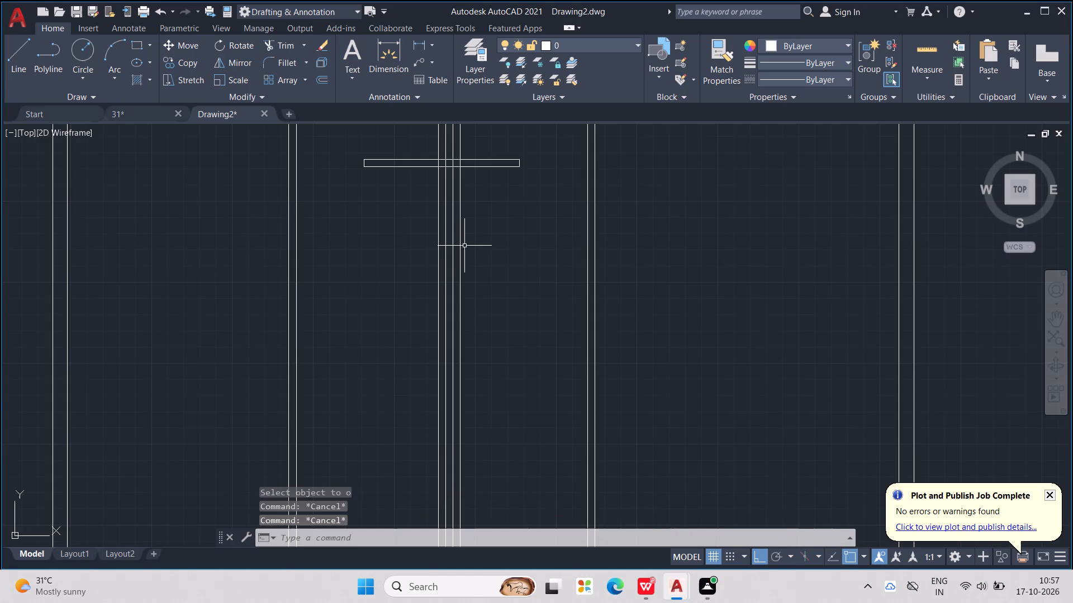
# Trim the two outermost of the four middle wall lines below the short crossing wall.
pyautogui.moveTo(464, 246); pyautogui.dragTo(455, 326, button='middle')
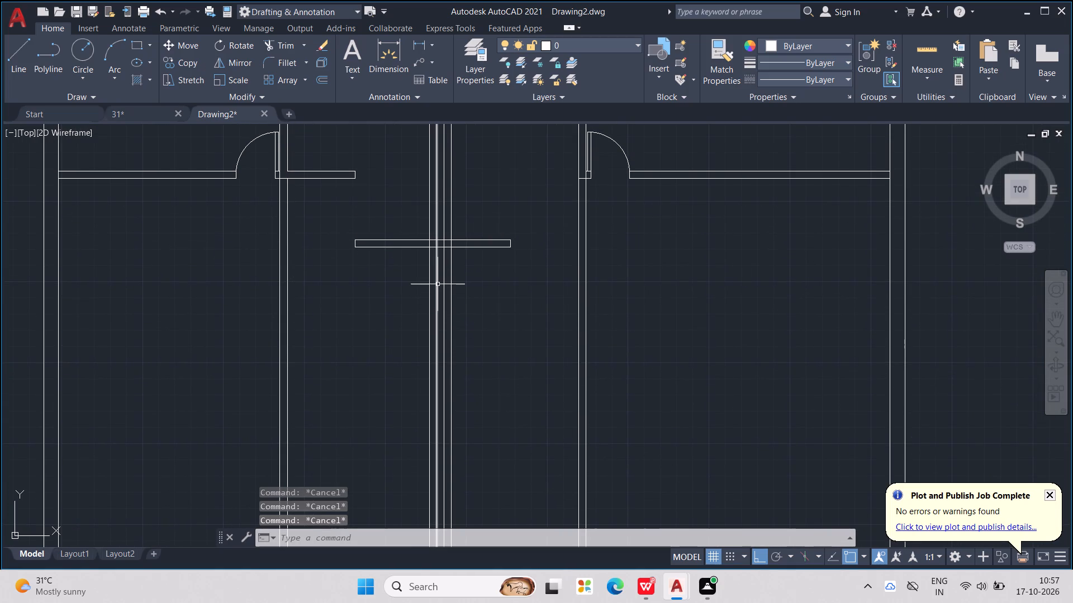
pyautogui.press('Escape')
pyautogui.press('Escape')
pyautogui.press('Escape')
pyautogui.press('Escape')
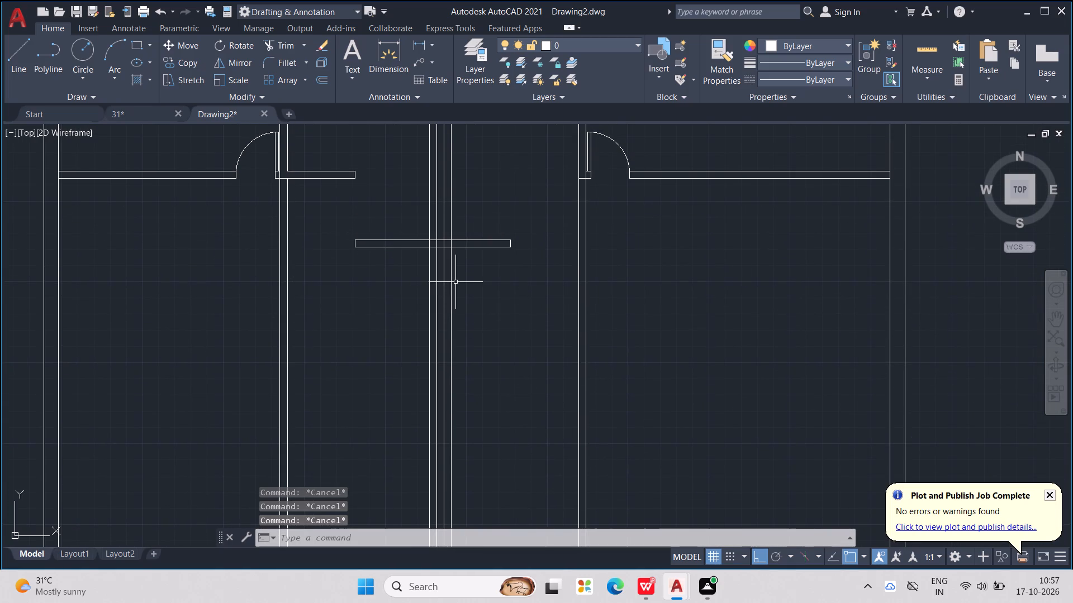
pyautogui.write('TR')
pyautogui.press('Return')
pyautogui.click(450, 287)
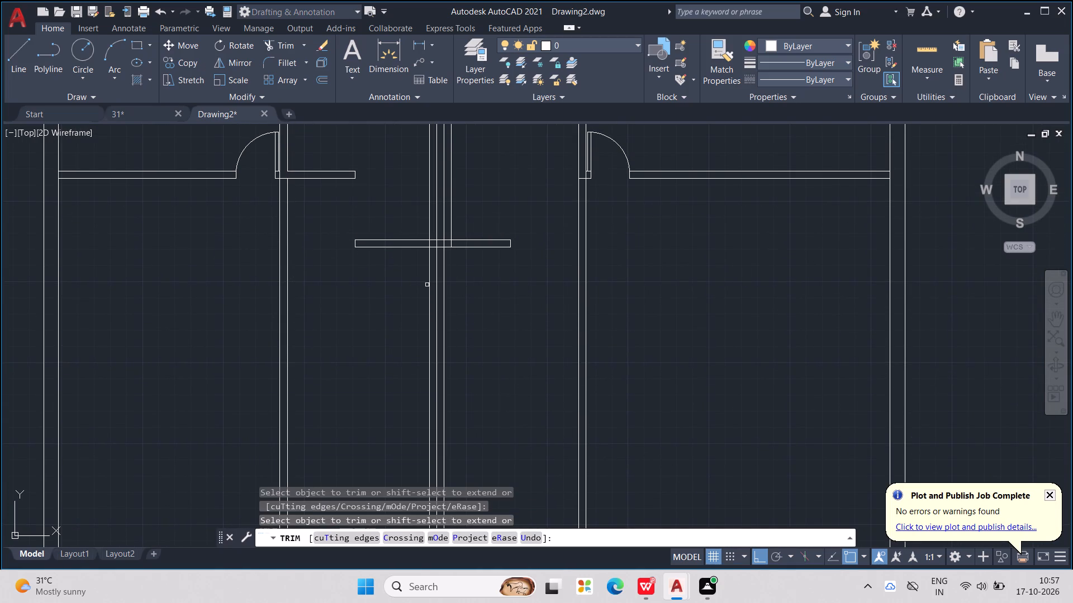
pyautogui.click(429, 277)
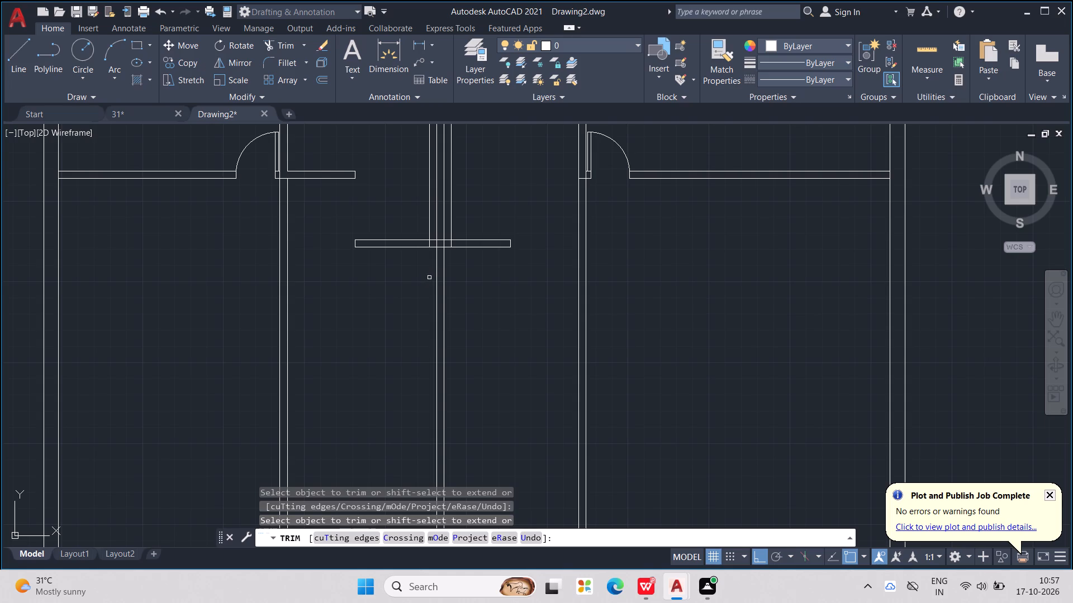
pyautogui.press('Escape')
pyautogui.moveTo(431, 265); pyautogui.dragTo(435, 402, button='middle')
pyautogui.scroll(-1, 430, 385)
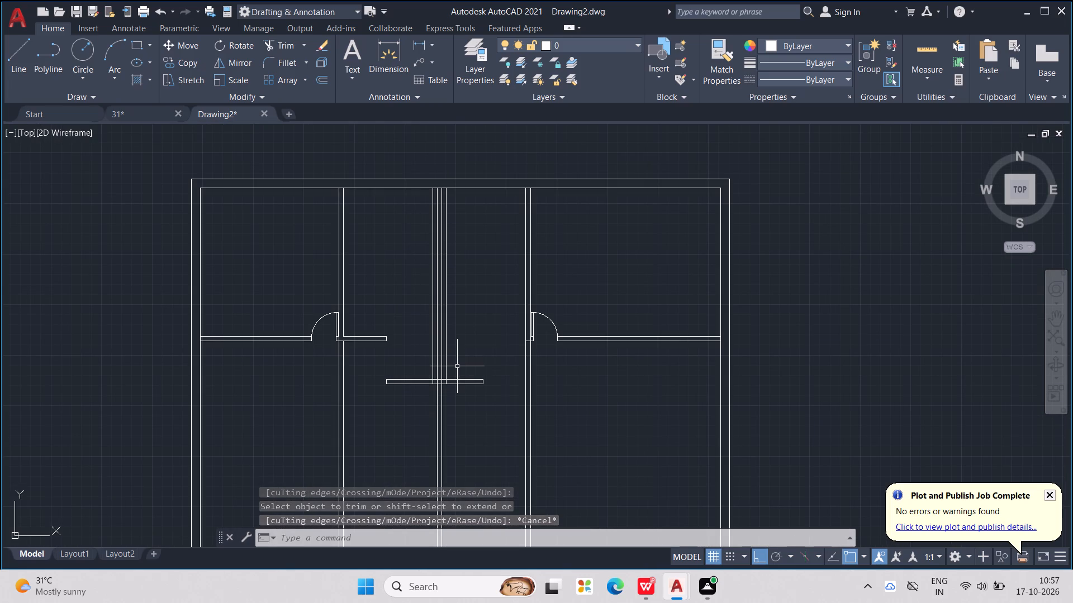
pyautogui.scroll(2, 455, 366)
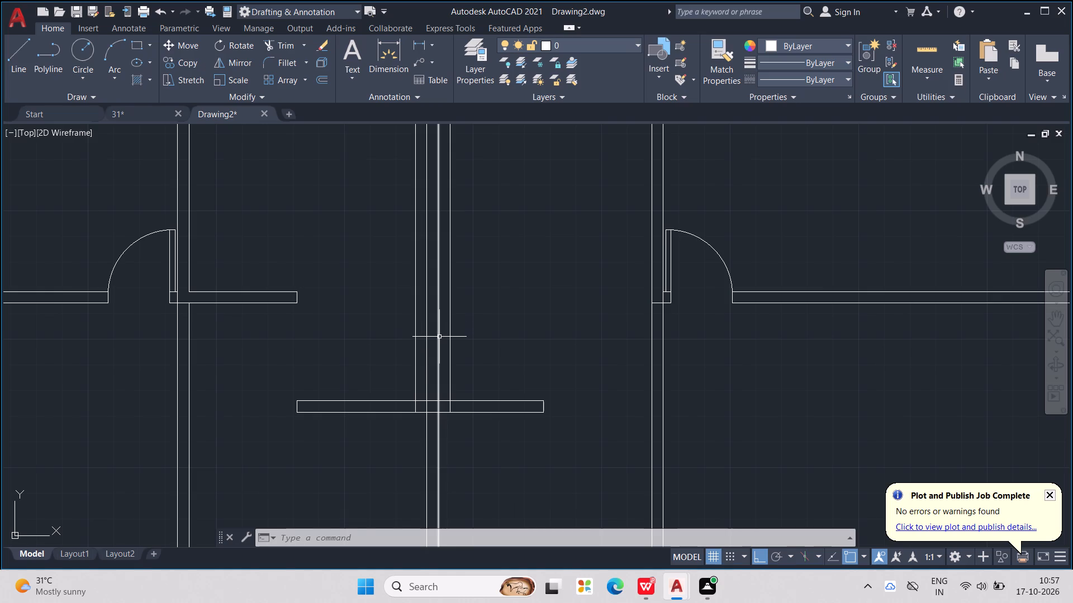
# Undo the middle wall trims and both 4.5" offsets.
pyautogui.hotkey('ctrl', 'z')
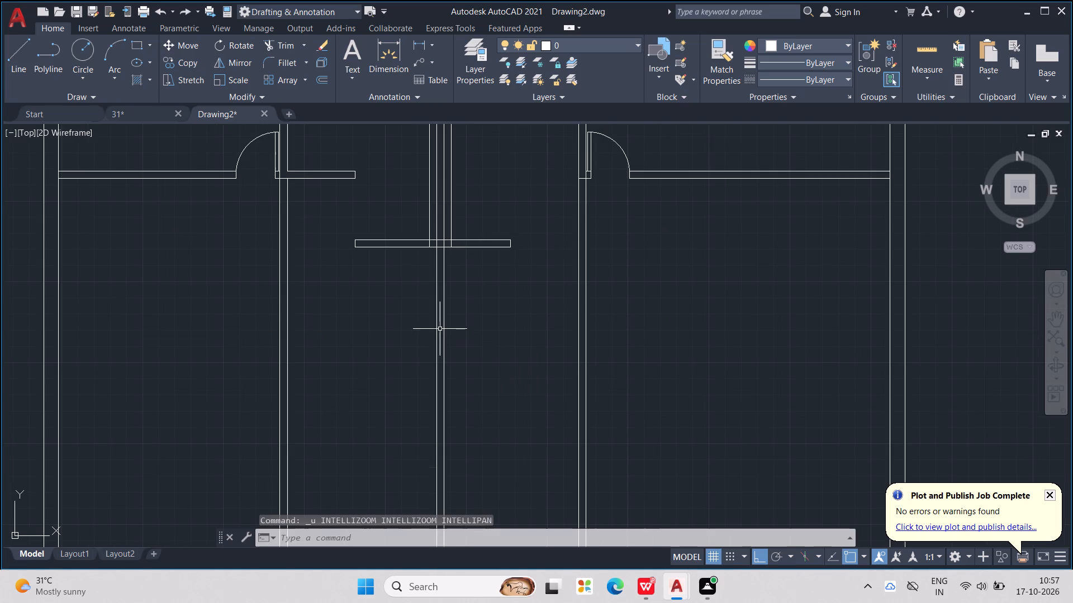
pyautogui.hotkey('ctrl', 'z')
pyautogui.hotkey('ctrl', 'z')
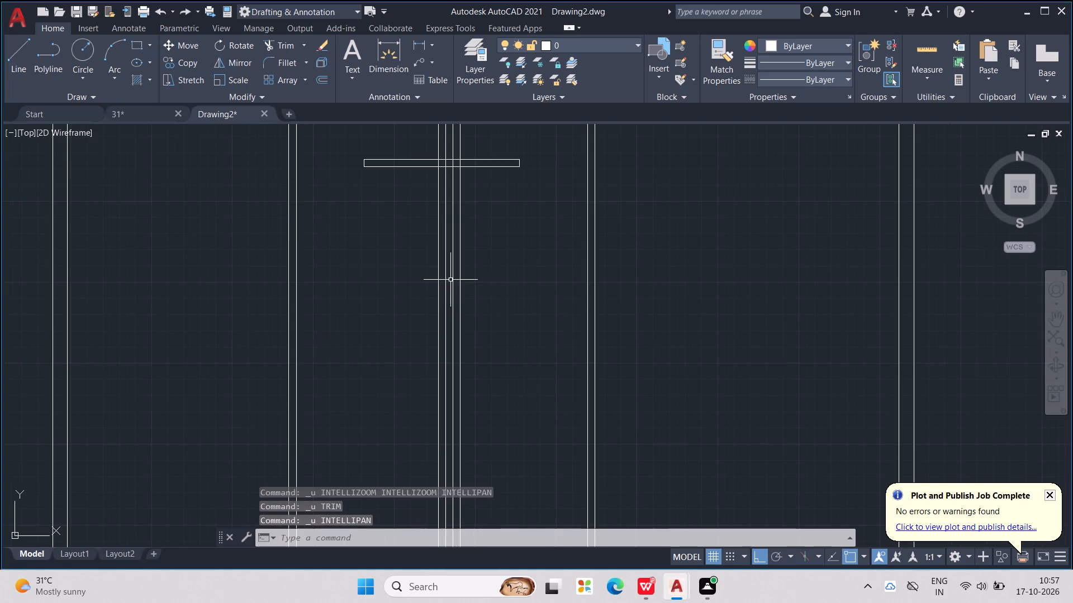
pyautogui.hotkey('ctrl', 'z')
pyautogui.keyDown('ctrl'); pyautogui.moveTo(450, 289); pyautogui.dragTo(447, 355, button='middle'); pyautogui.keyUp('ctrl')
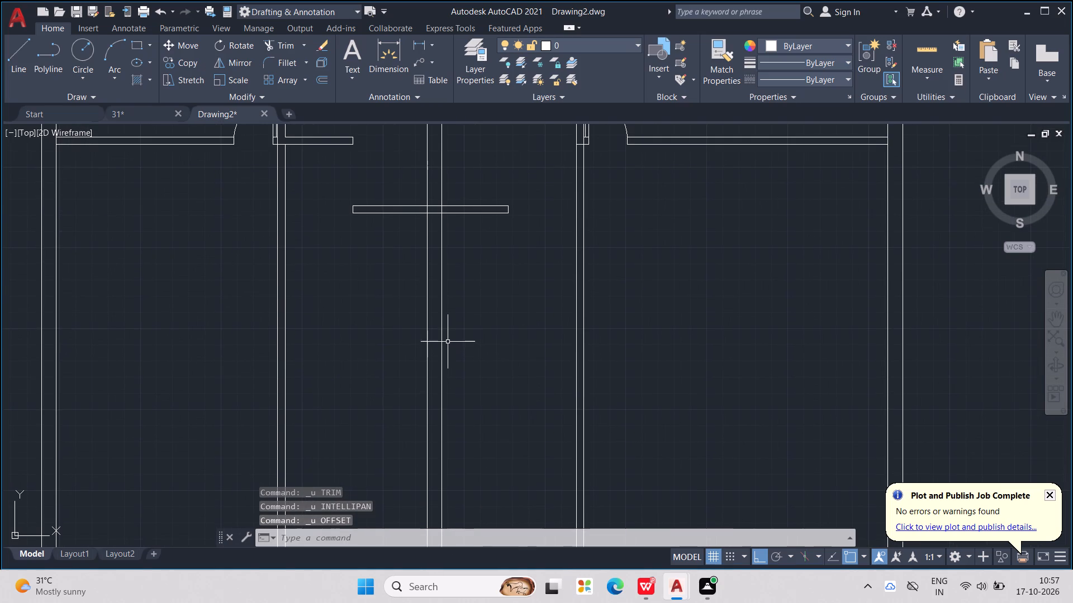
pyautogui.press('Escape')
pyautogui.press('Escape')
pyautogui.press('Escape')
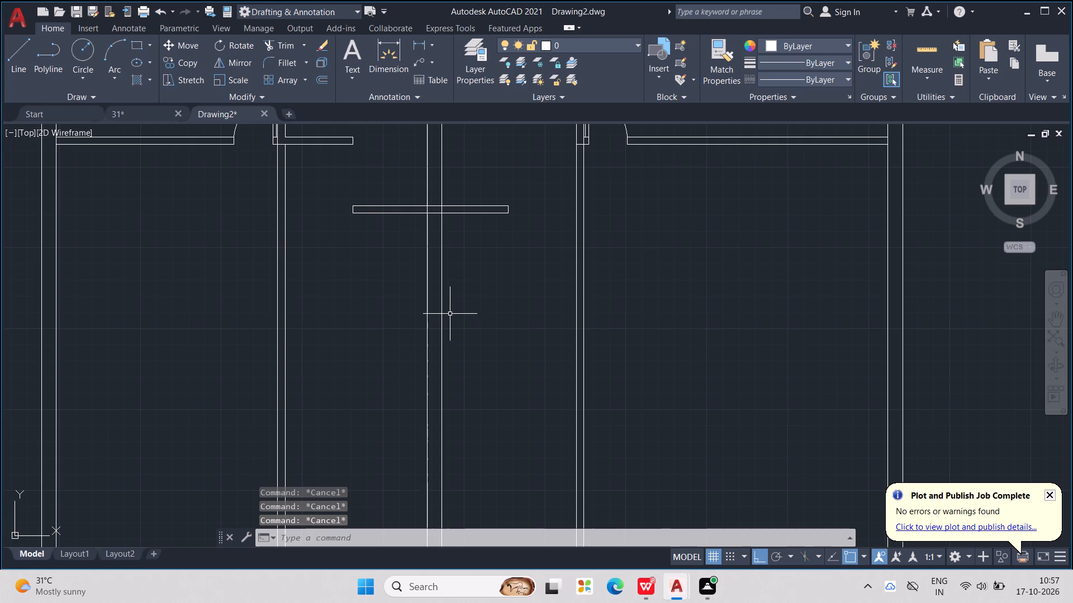
# Offset the middle wall's left face line 4.5" to the right, inside the wall.
pyautogui.write('OFF')
pyautogui.press('Return')
pyautogui.write('4.5"')
pyautogui.press('Return')
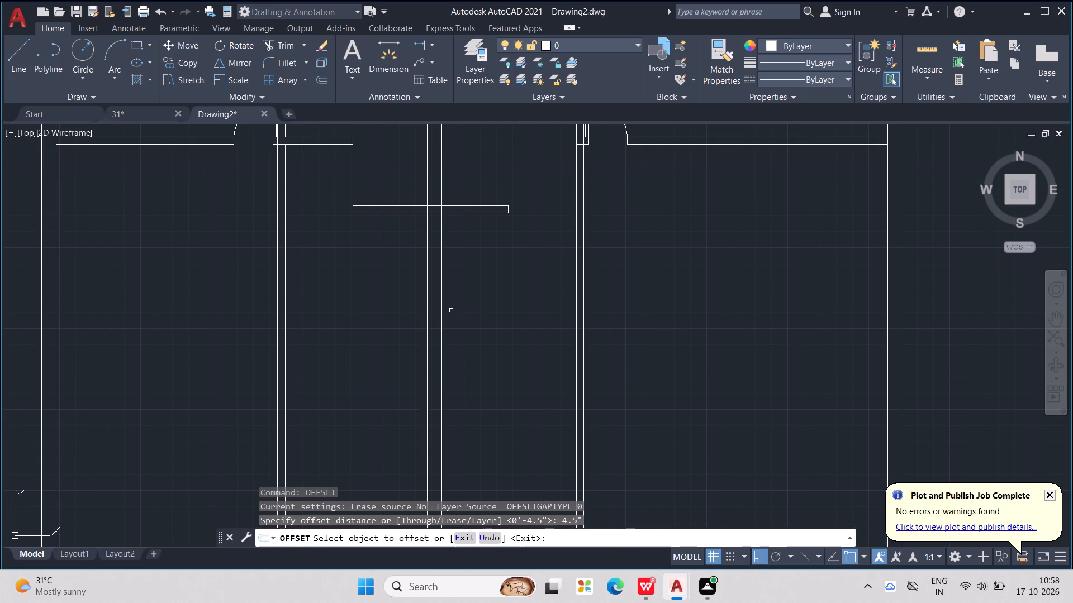
pyautogui.click(428, 298)
pyautogui.click(438, 298)
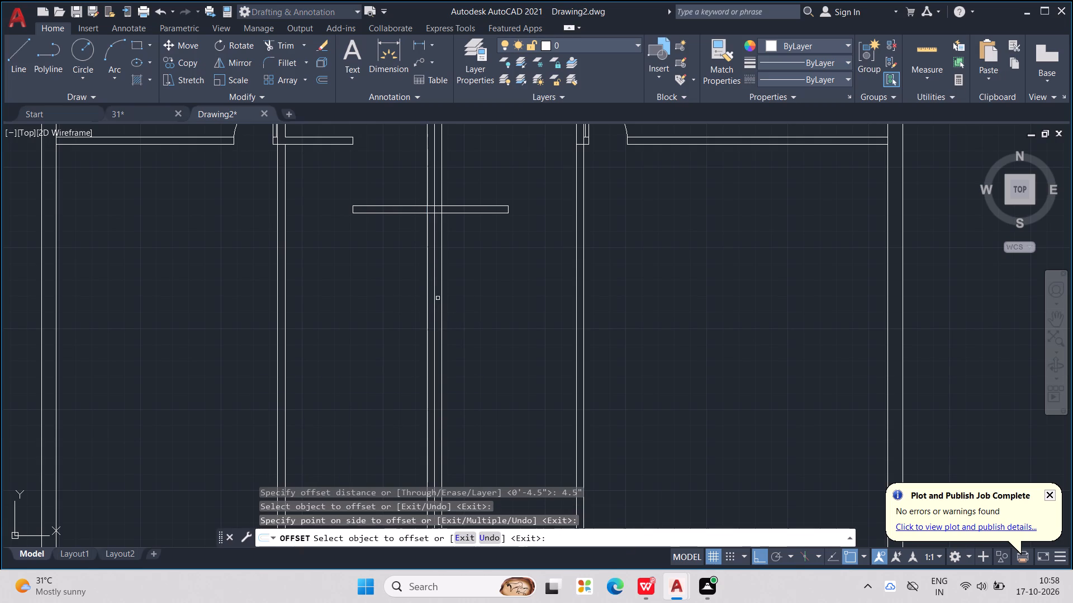
pyautogui.press('Escape')
pyautogui.press('Escape')
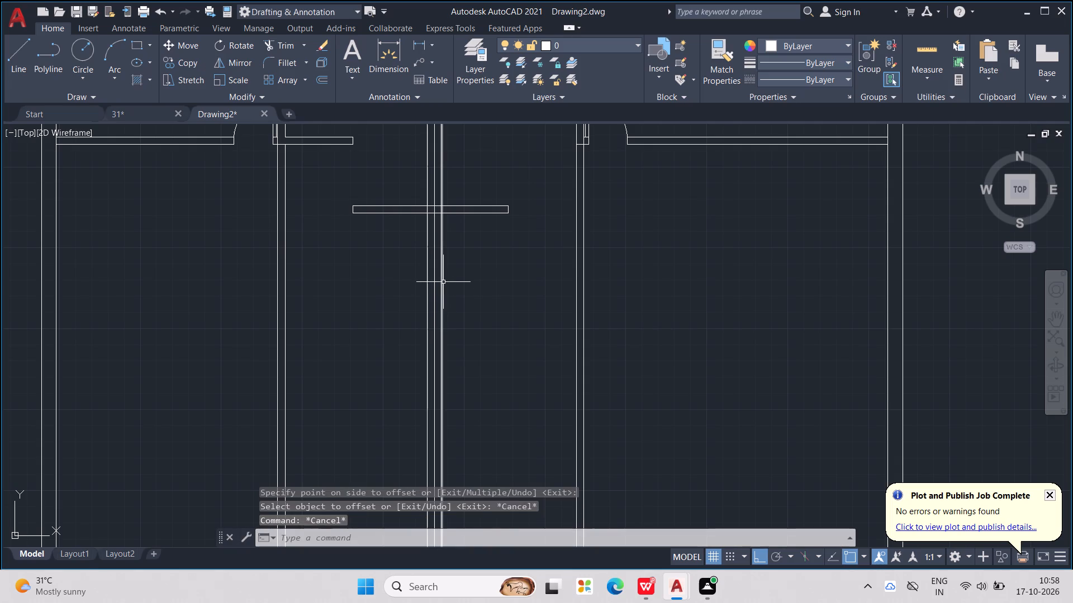
# Trim all three vertical middle wall lines below the short crossing wall.
pyautogui.press('Escape')
pyautogui.press('Escape')
pyautogui.write('TR')
pyautogui.press('Return')
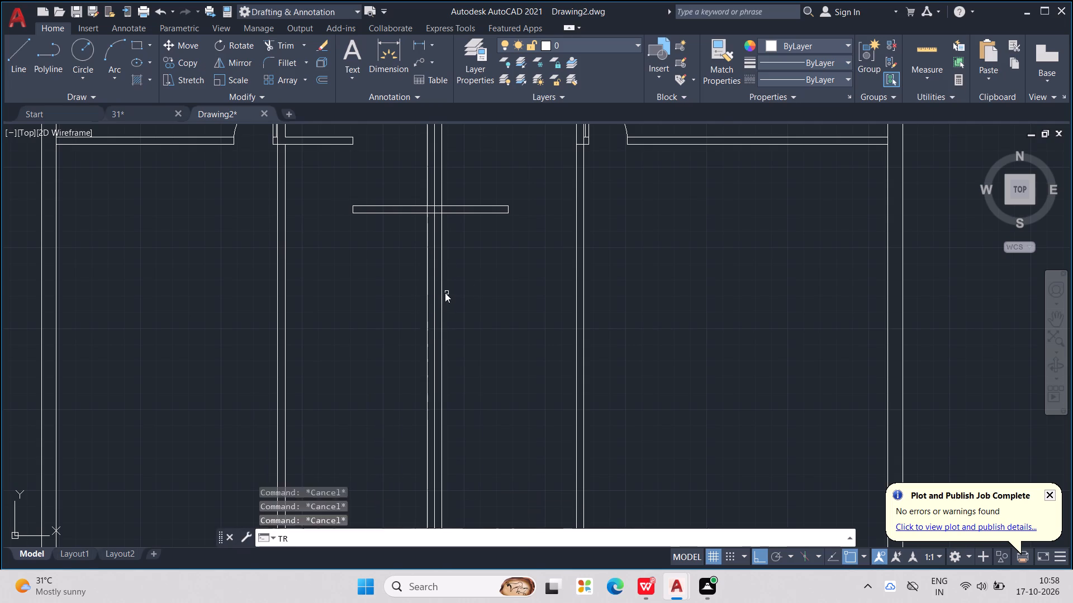
pyautogui.moveTo(449, 273); pyautogui.dragTo(418, 294)
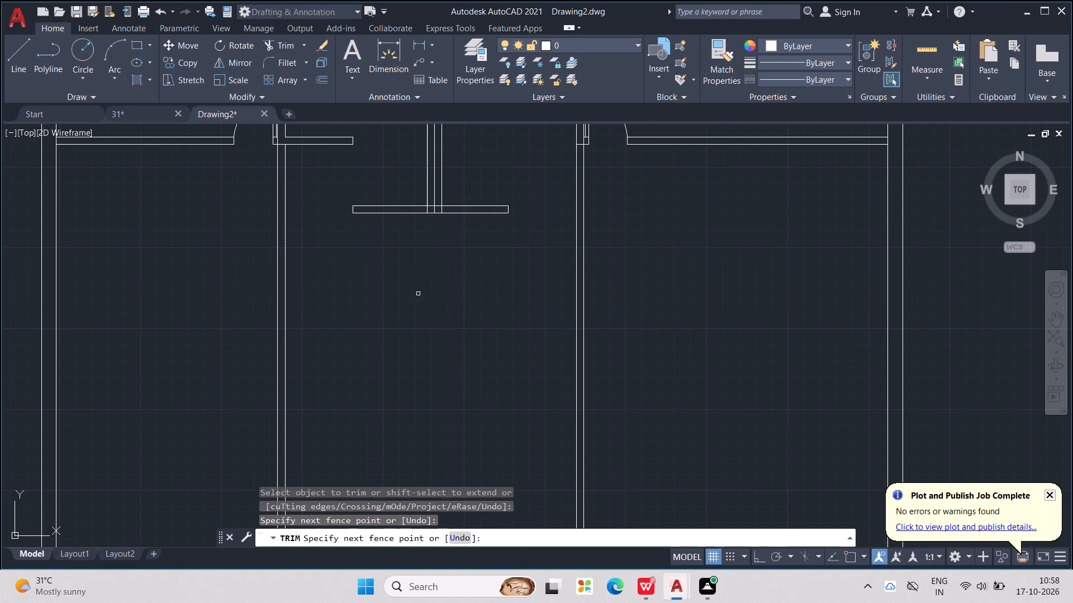
# Trim away the middle wall's inner offset line, both above the short crossing wall and inside it.
pyautogui.moveTo(425, 284); pyautogui.dragTo(435, 359, button='middle')
pyautogui.scroll(-1, 427, 284)
pyautogui.scroll(2, 441, 307)
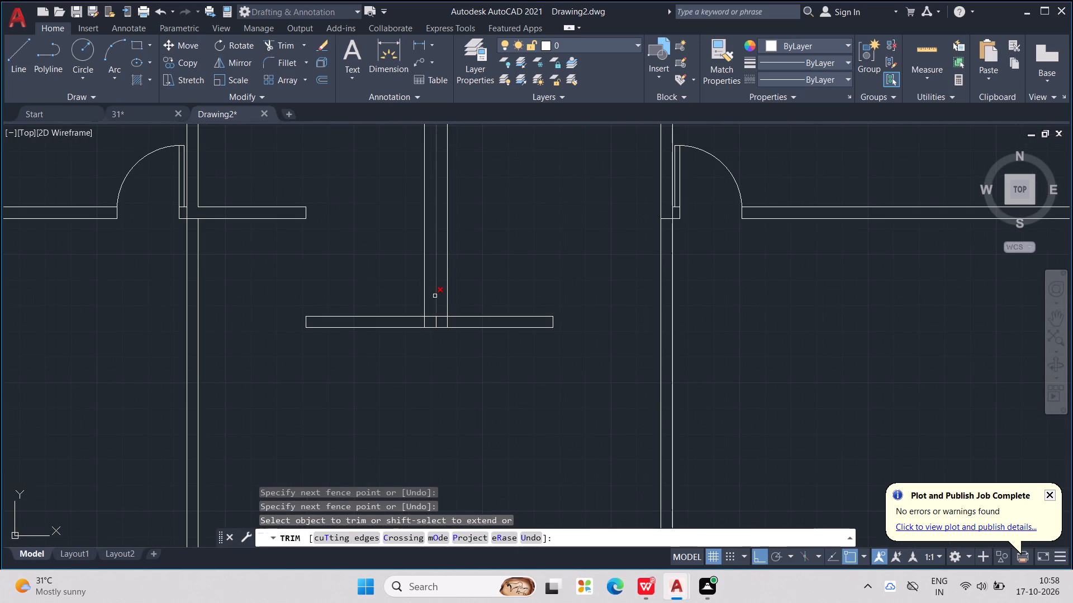
pyautogui.click(435, 296)
pyautogui.click(435, 322)
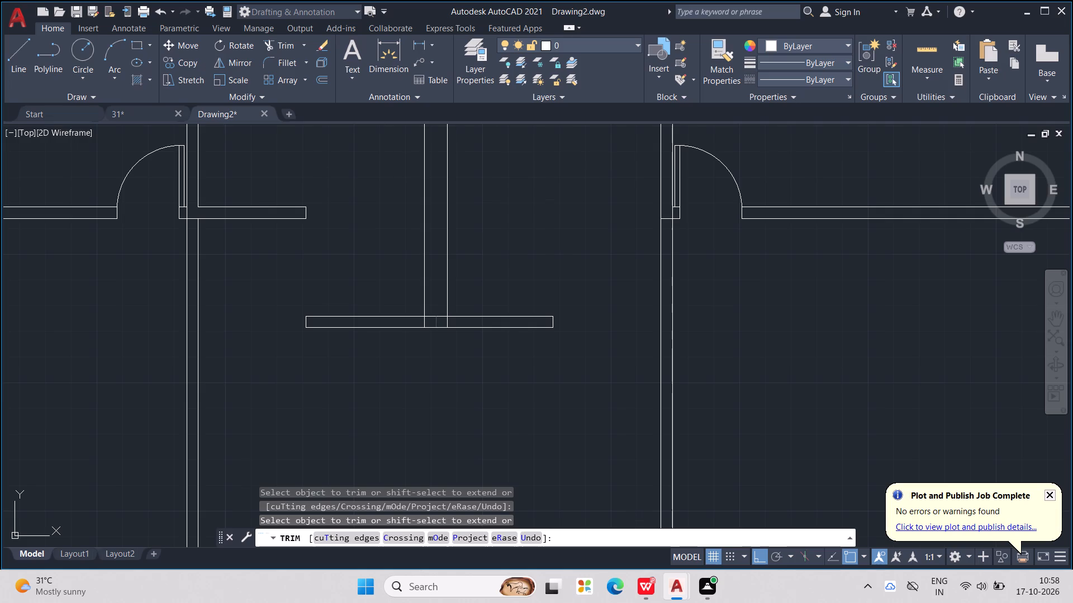
pyautogui.scroll(-3, 435, 322)
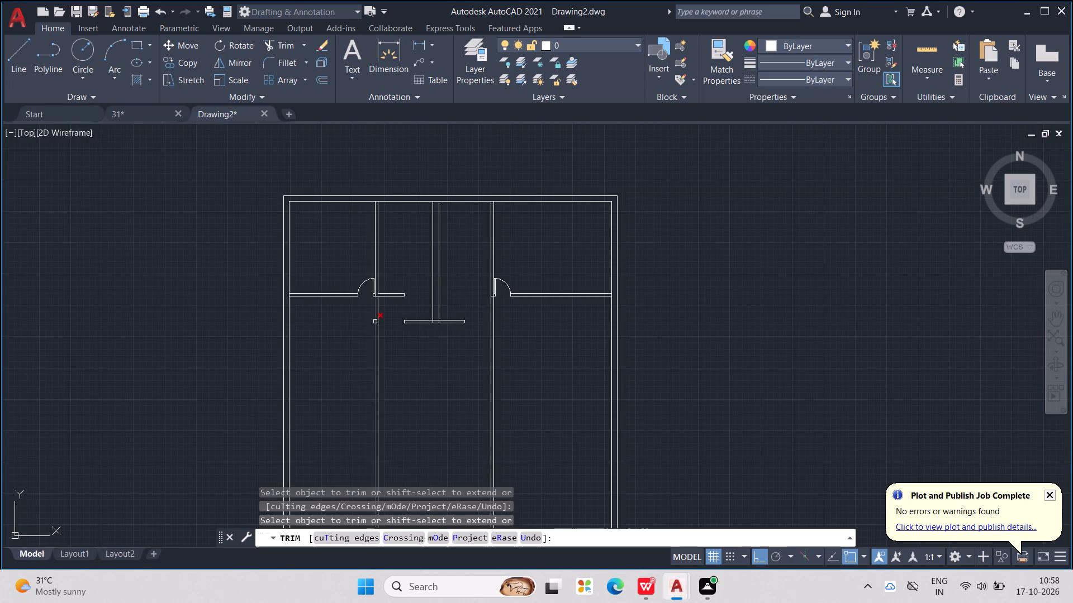
pyautogui.press('Escape')
pyautogui.press('Escape')
pyautogui.press('Escape')
pyautogui.press('Escape')
pyautogui.press('Escape')
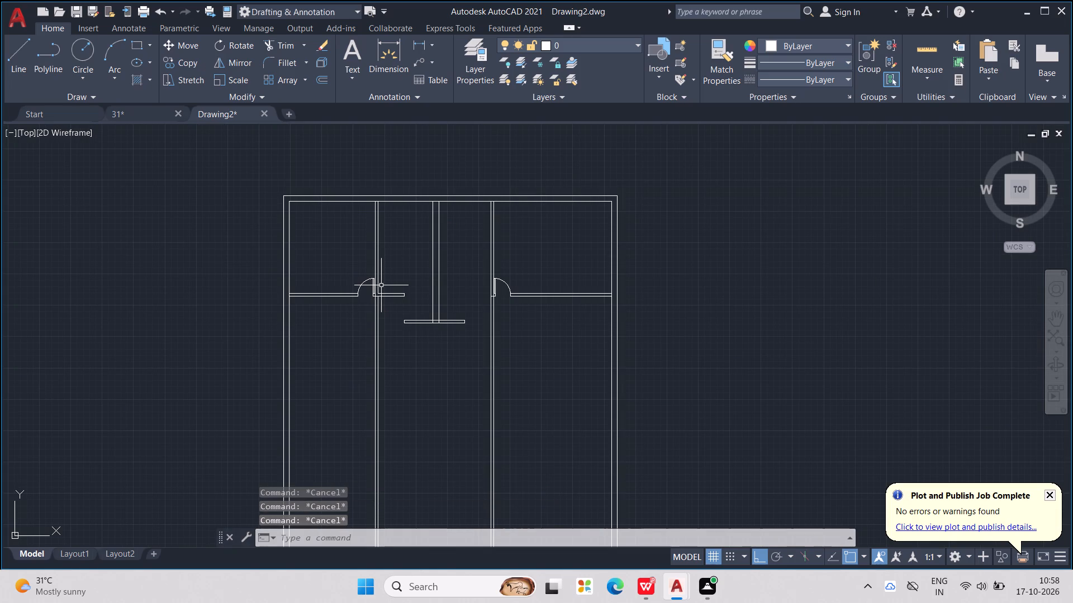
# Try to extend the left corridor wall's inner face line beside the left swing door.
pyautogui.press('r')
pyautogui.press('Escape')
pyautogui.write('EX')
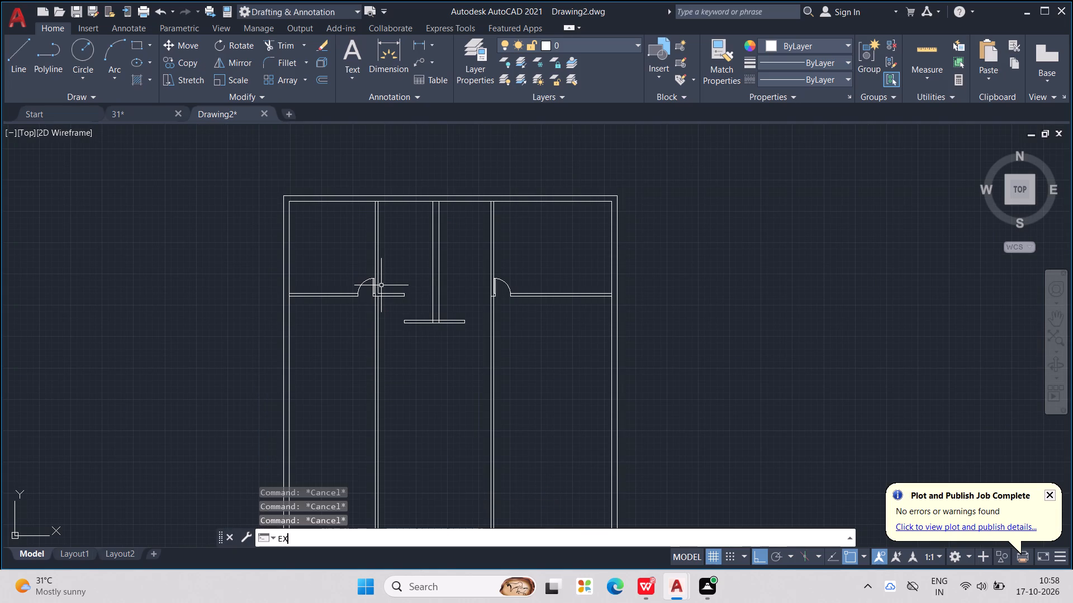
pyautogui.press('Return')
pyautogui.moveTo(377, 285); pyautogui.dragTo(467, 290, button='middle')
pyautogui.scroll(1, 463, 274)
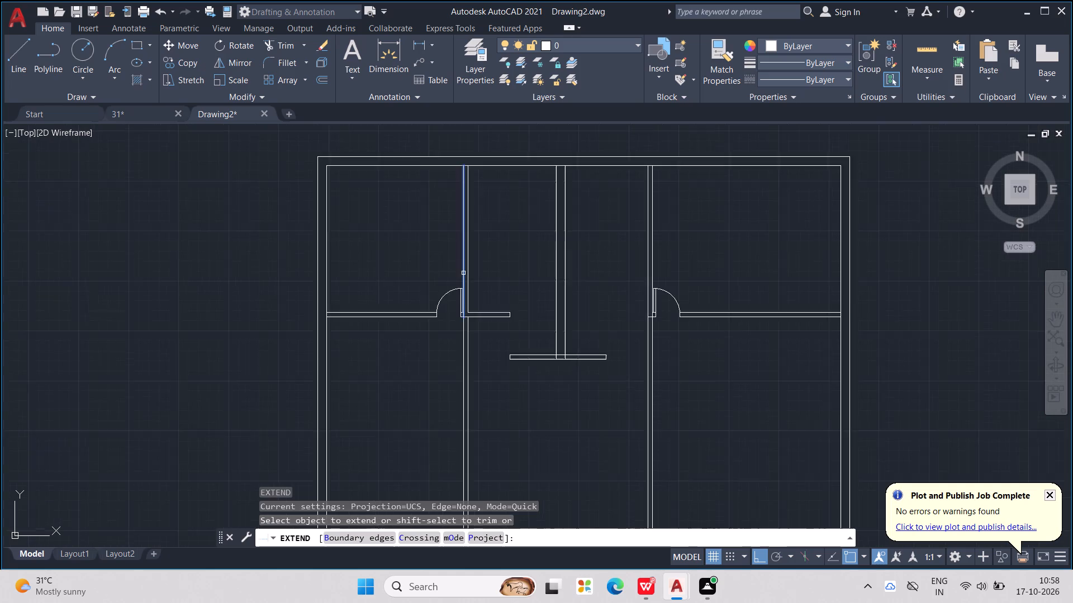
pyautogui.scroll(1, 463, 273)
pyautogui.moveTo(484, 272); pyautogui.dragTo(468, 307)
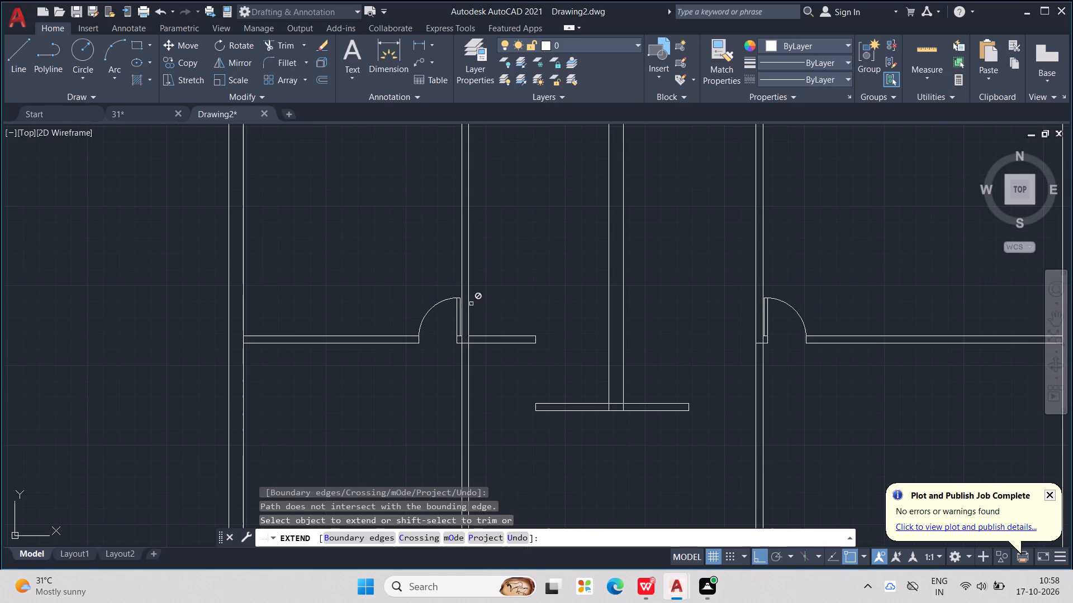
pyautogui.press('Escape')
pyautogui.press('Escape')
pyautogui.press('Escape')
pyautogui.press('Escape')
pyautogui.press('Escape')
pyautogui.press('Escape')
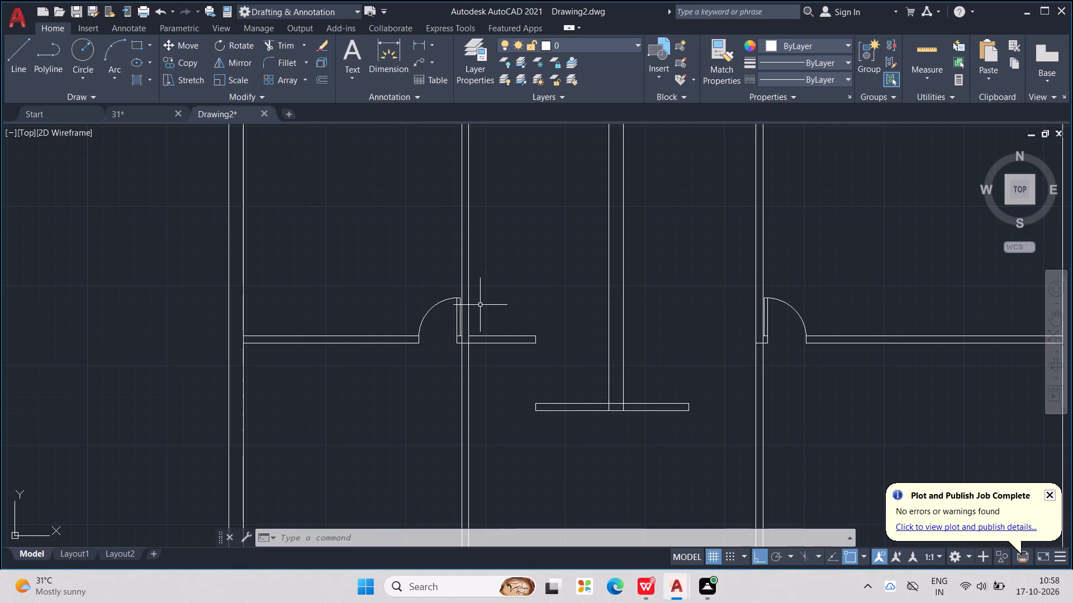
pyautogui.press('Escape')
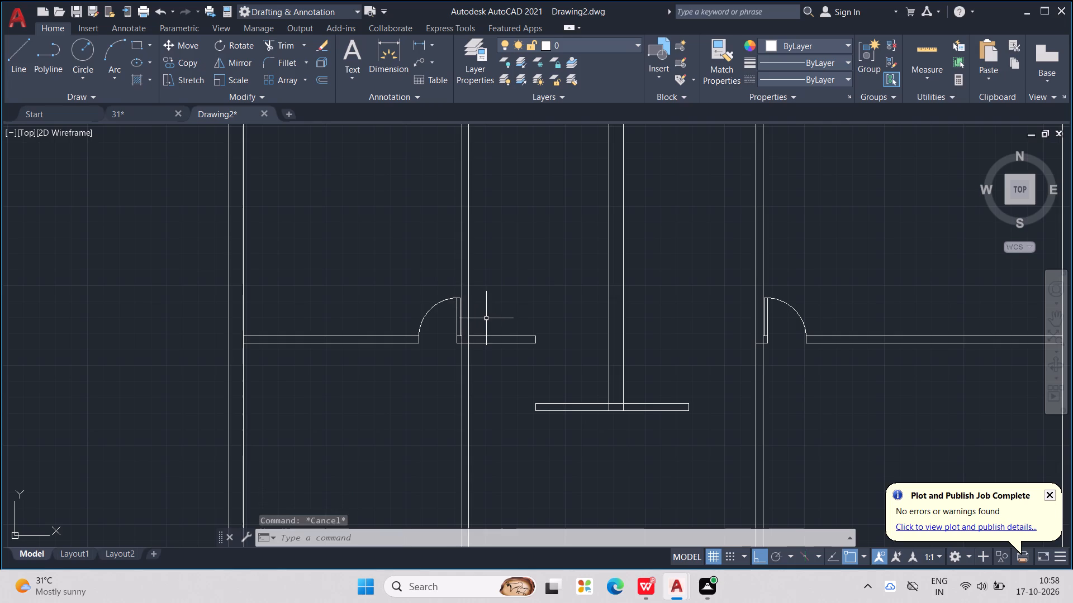
# Trim away the short horizontal wall stub and its end cap on the inner side of the left corridor wall.
pyautogui.press('t')
pyautogui.press('r')
pyautogui.press('Return')
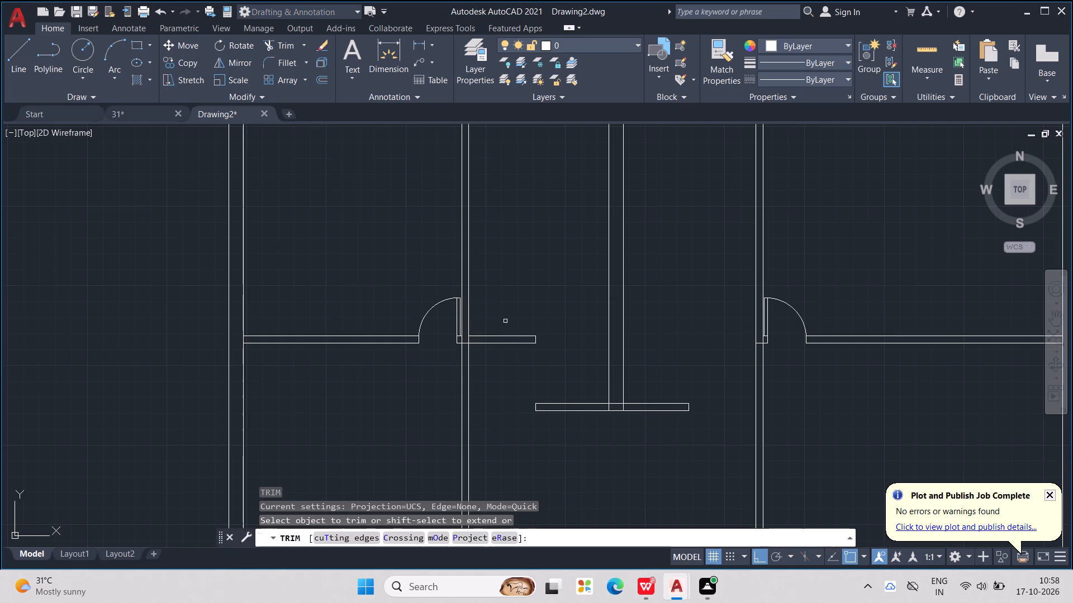
pyautogui.moveTo(505, 306); pyautogui.dragTo(505, 351)
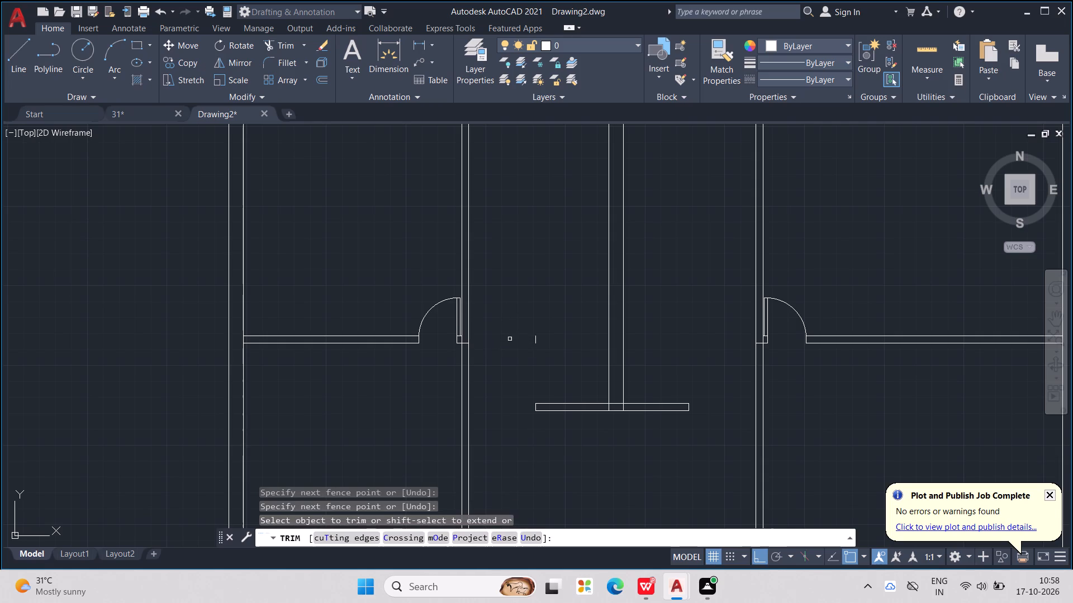
pyautogui.moveTo(515, 338); pyautogui.dragTo(575, 336)
pyautogui.scroll(2, 466, 347)
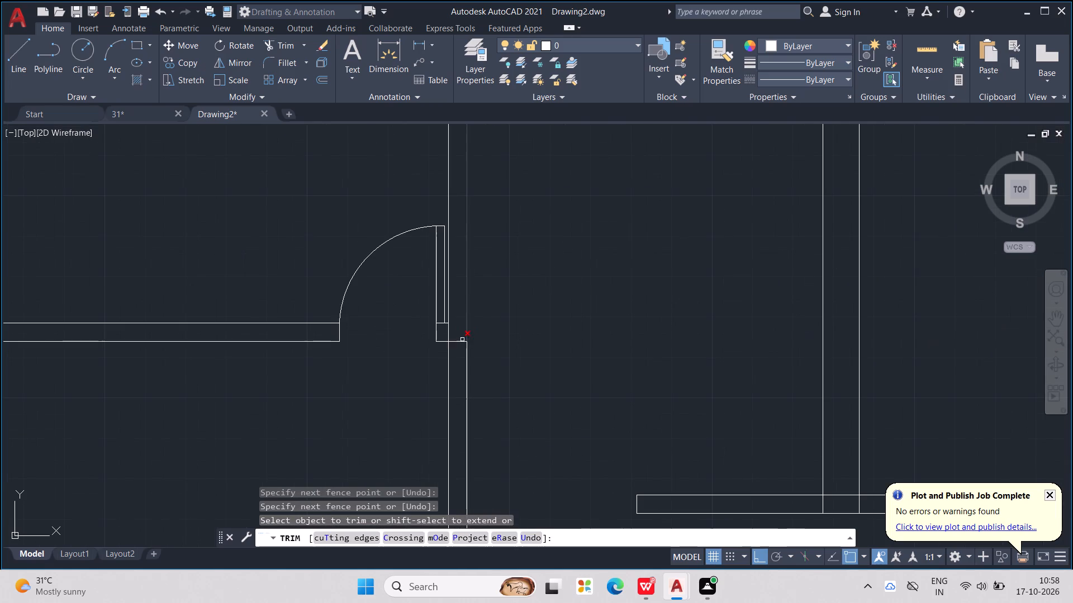
pyautogui.click(460, 339)
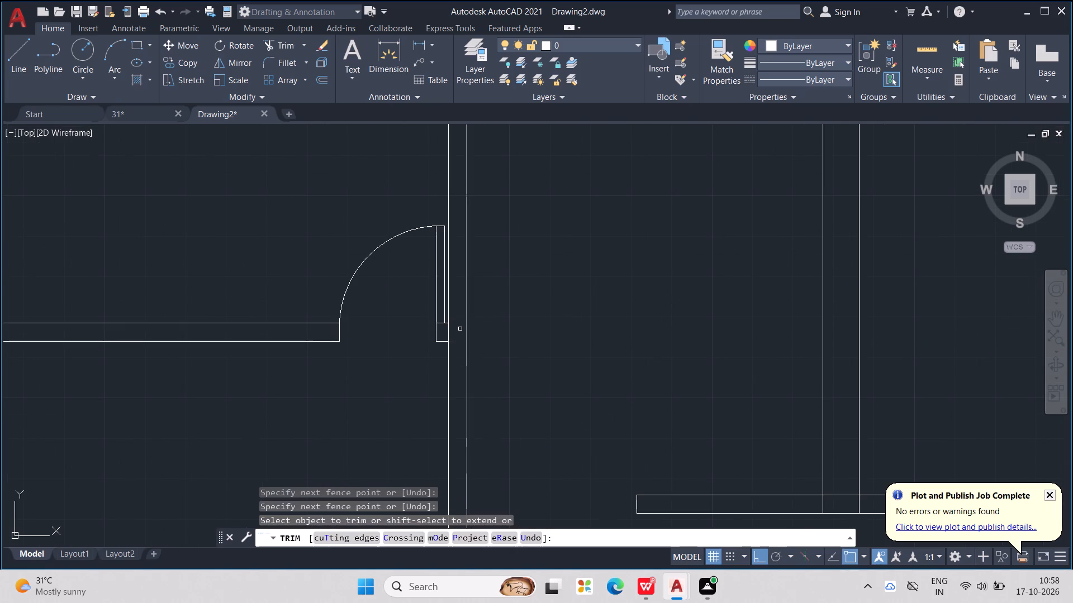
pyautogui.hotkey('ctrl', 'z')
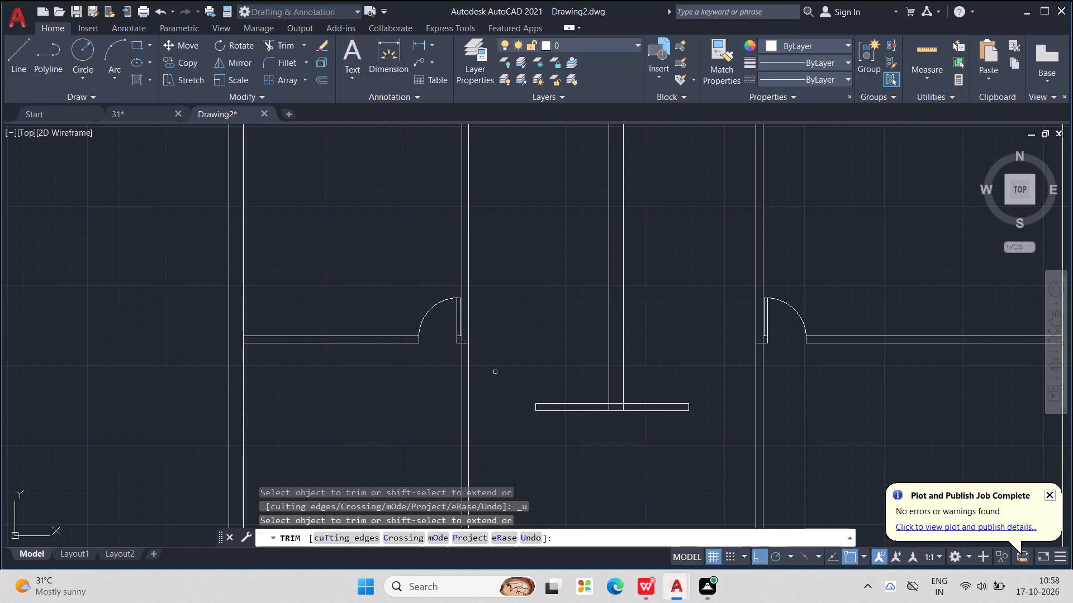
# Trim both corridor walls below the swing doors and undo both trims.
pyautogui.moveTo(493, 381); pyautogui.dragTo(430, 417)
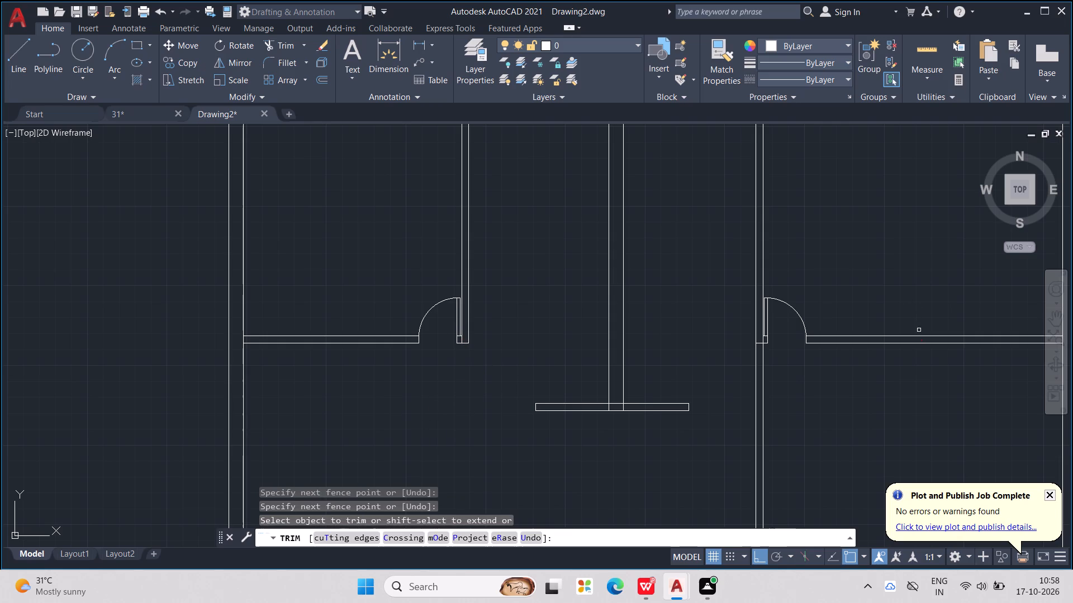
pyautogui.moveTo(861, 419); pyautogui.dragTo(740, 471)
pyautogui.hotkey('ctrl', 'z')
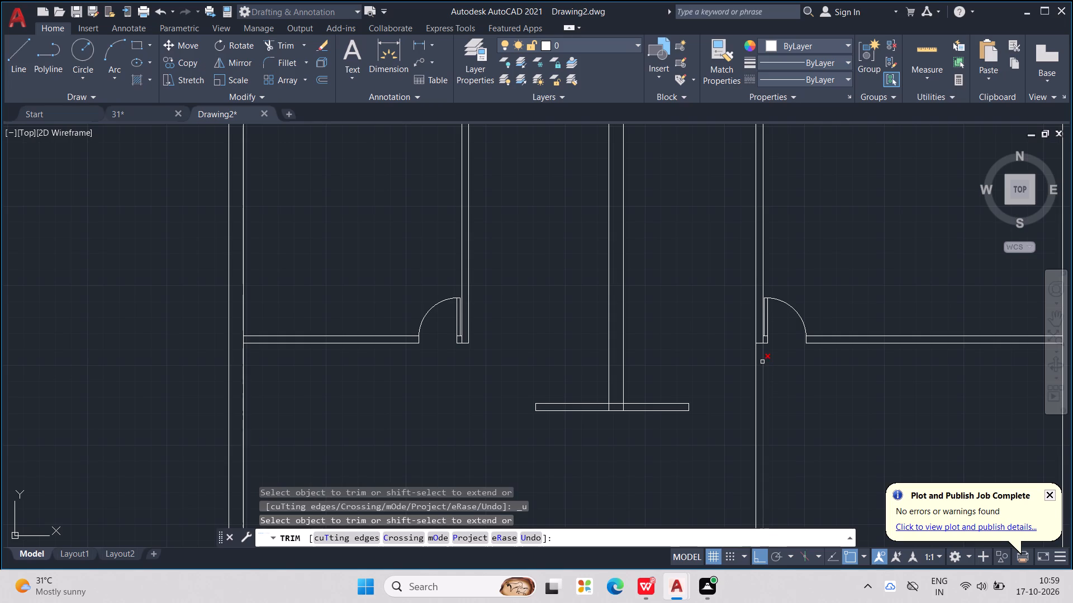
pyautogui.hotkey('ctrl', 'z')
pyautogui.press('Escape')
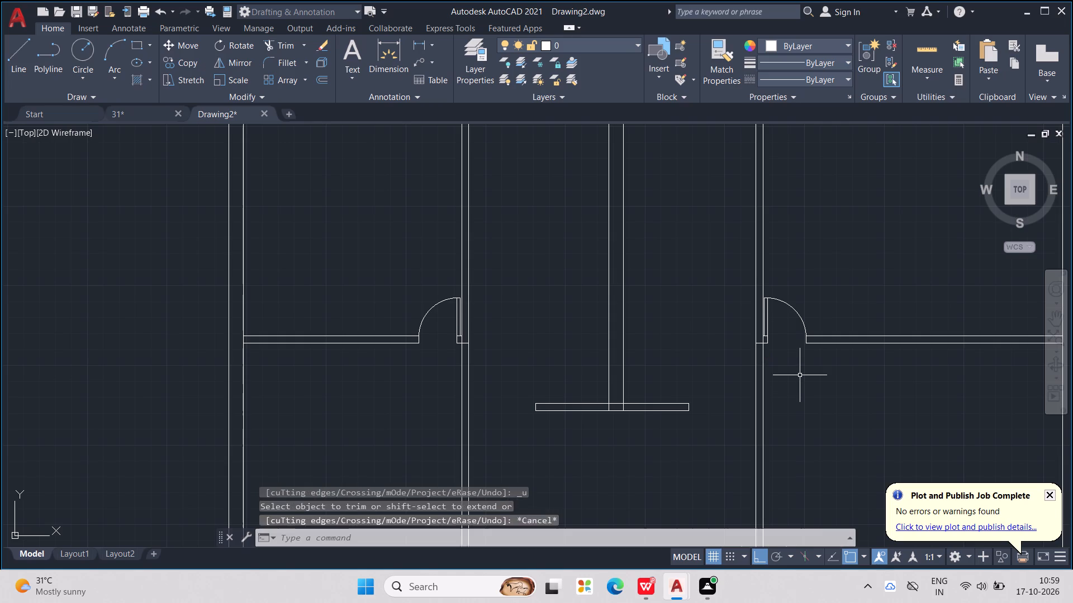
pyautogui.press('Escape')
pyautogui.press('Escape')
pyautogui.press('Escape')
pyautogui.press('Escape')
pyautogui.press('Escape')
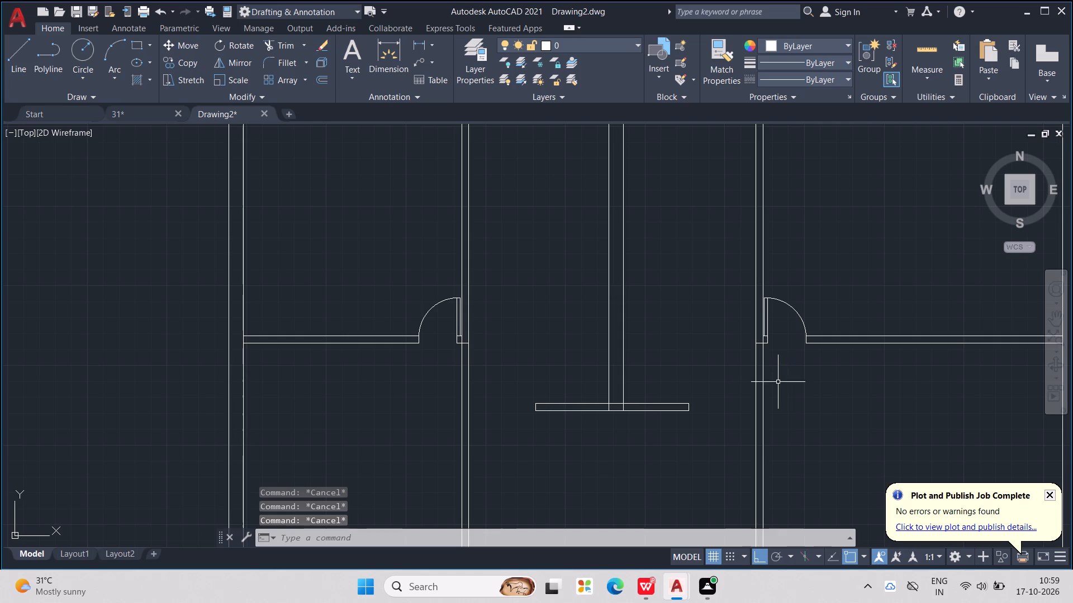
# Draw two horizontal lines from the crossing wall's left end leftward past the left corridor wall, the upper about 7'-0.5" long.
pyautogui.press('l')
pyautogui.press('Return')
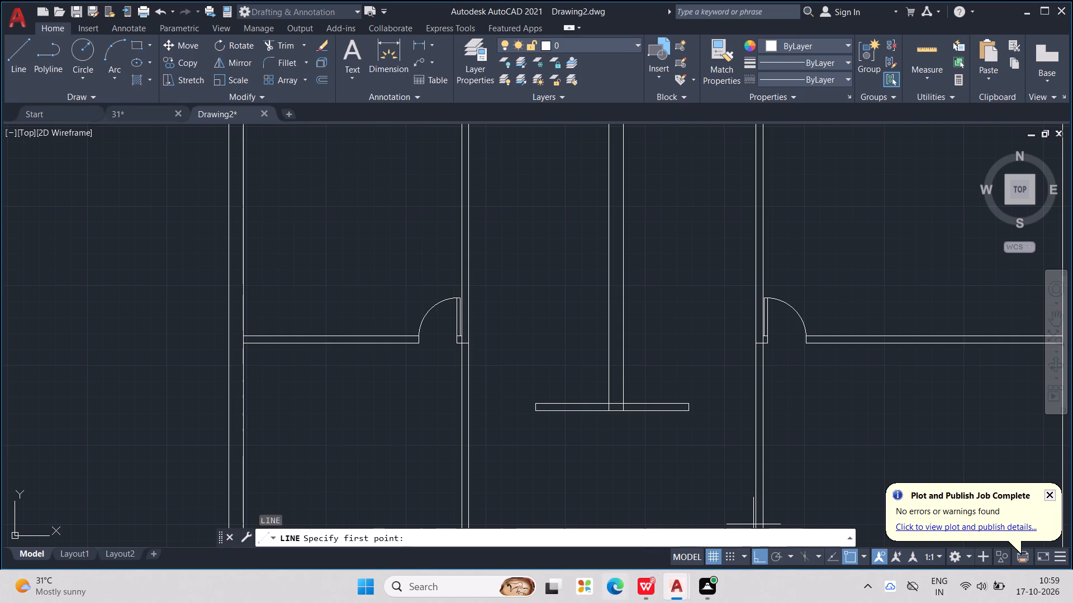
pyautogui.click(538, 401)
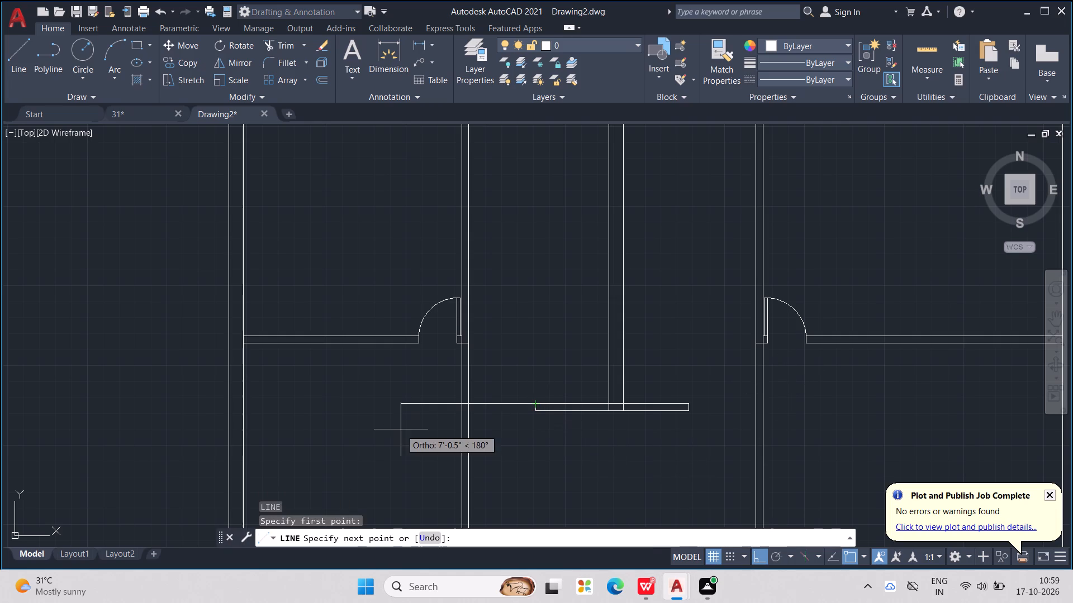
pyautogui.click(400, 430)
pyautogui.press('Escape')
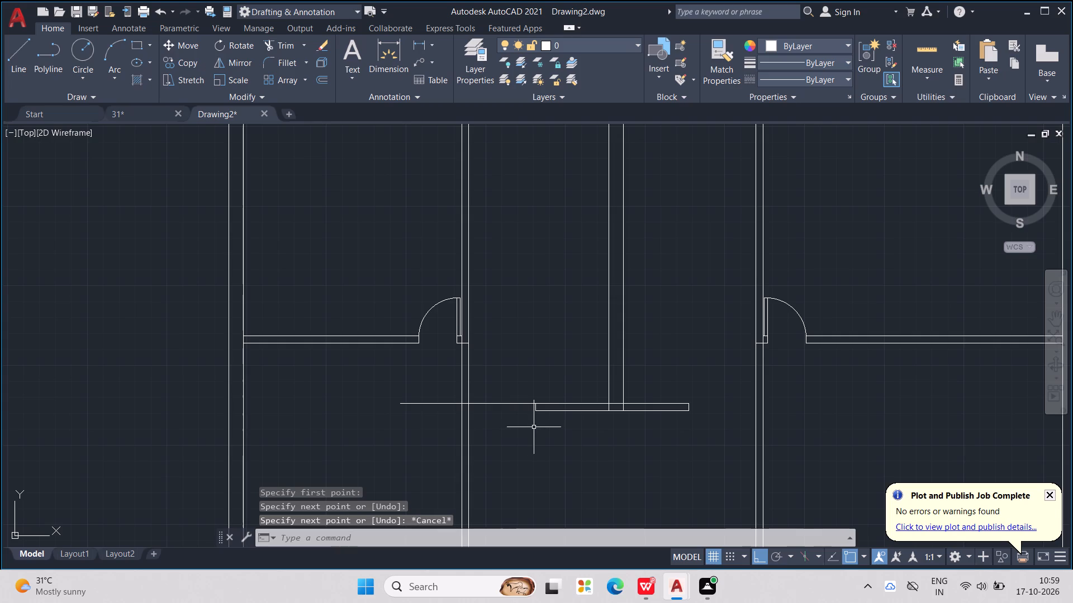
pyautogui.press('l')
pyautogui.press('Return')
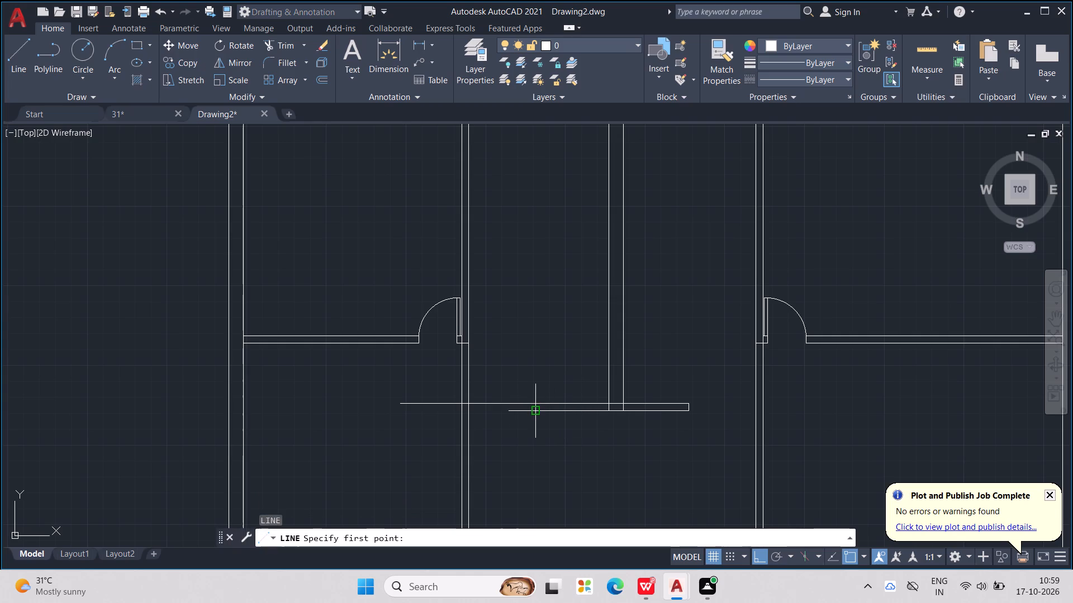
pyautogui.click(538, 413)
pyautogui.click(378, 450)
pyautogui.press('Escape')
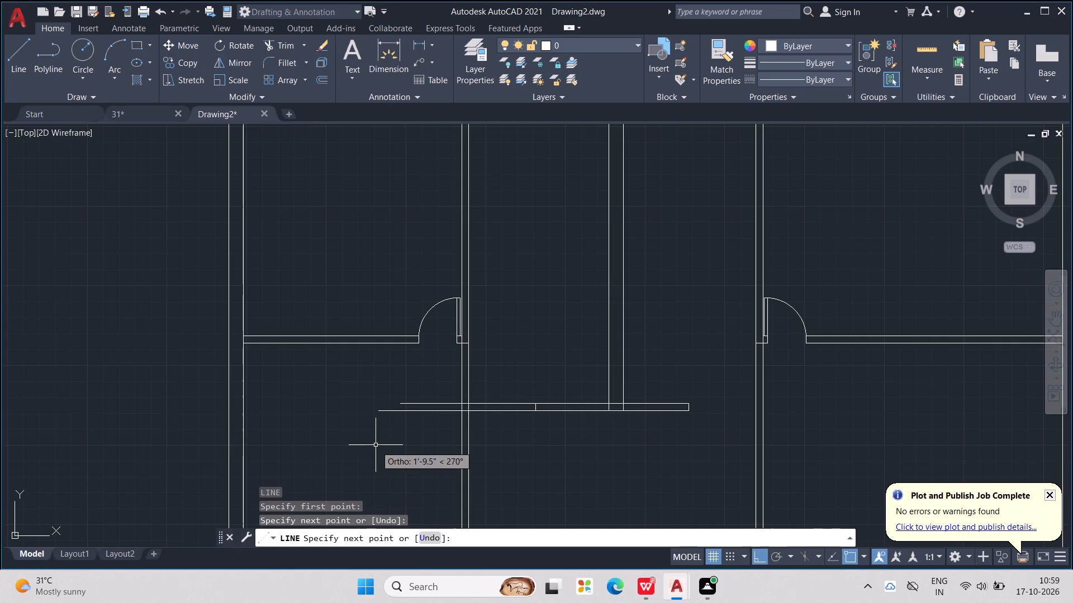
pyautogui.press('Escape')
pyautogui.press('Escape')
pyautogui.moveTo(549, 393); pyautogui.dragTo(543, 400, button='middle')
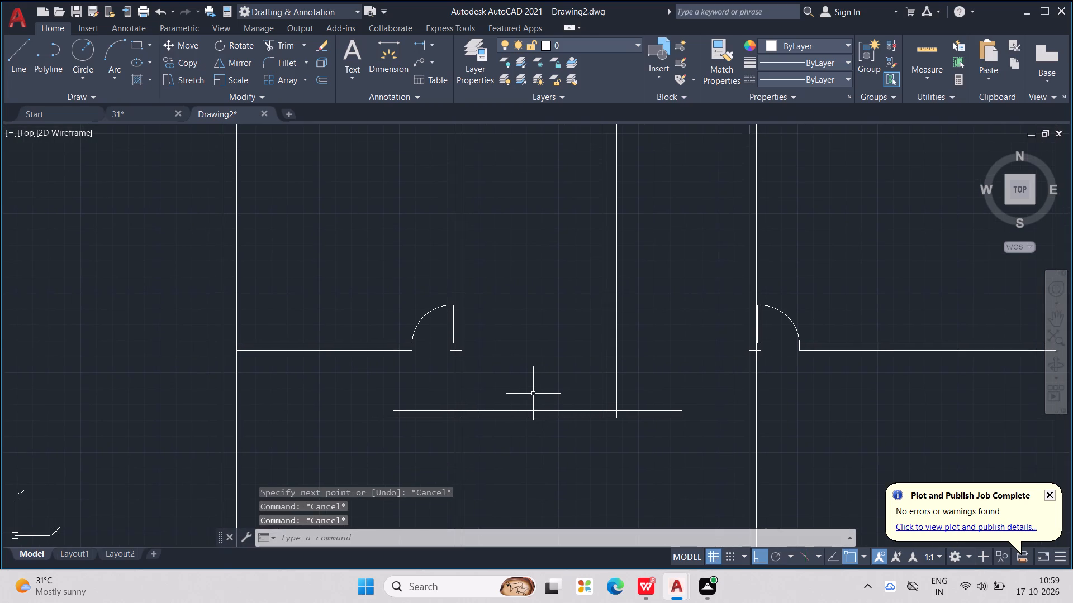
# Draw two horizontal lines from the crossing wall's right end rightward past the right corridor wall, the lower about 6'-10.3" long.
pyautogui.press('l')
pyautogui.press('Return')
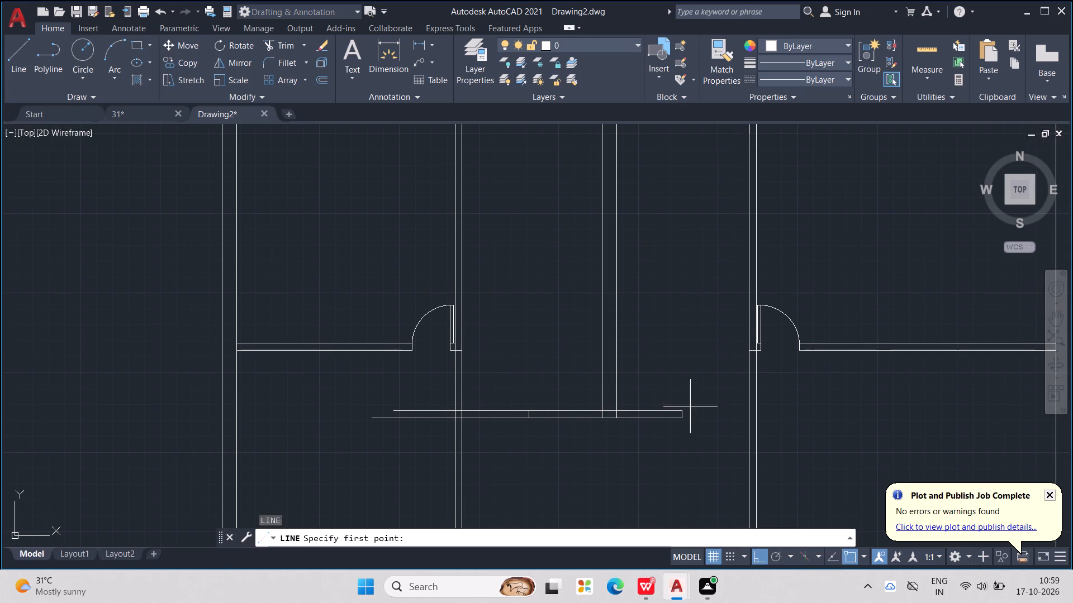
pyautogui.click(687, 410)
pyautogui.click(803, 398)
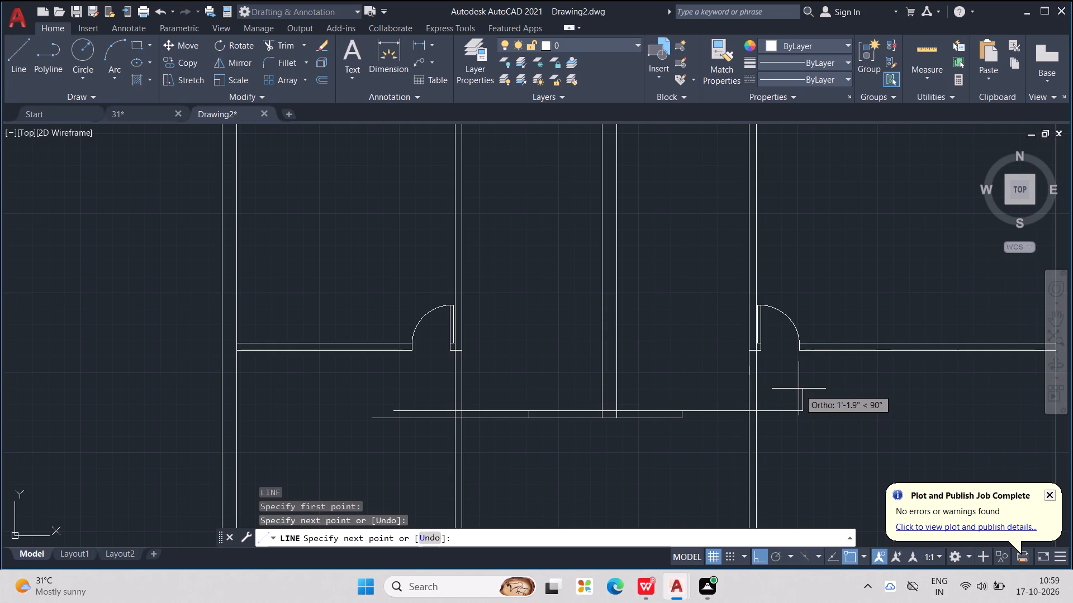
pyautogui.press('Escape')
pyautogui.press('Escape')
pyautogui.press('Escape')
pyautogui.press('l')
pyautogui.press('Return')
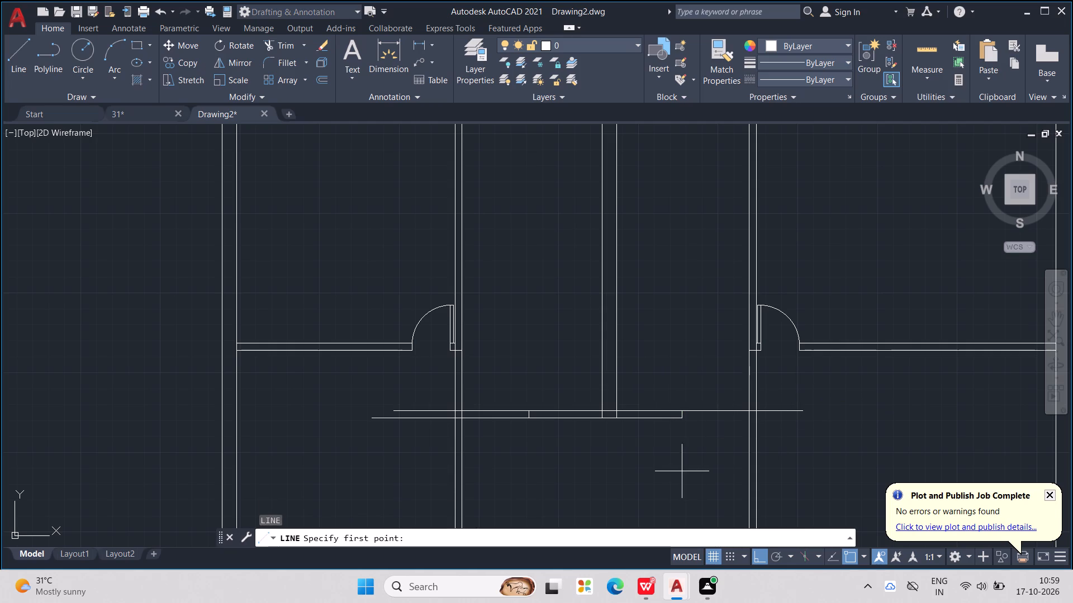
pyautogui.click(684, 419)
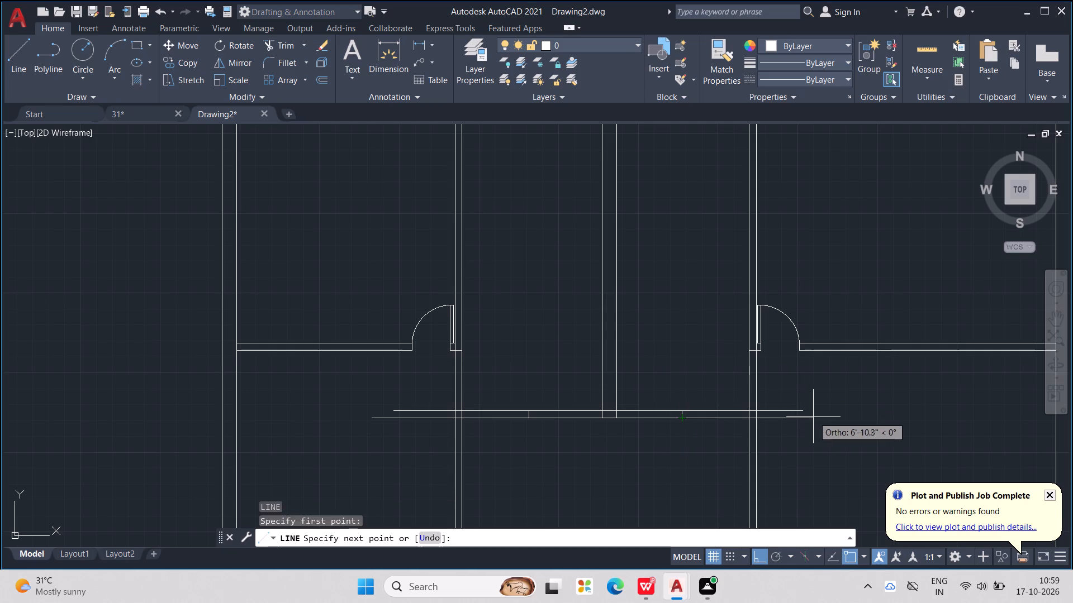
pyautogui.click(813, 417)
pyautogui.press('Escape')
pyautogui.press('Escape')
pyautogui.press('Escape')
pyautogui.press('Escape')
pyautogui.press('Escape')
pyautogui.press('Escape')
pyautogui.press('Escape')
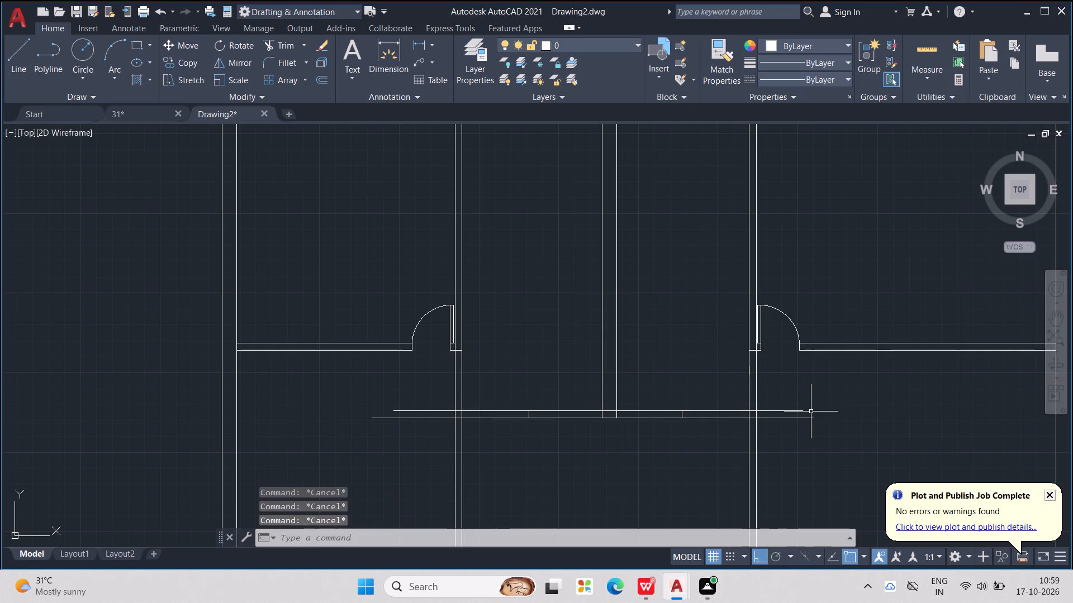
pyautogui.press('Escape')
# Trim the left corridor wall below the crossing wall's level and remove the two horizontal guide lines on both sides of it.
pyautogui.press('t')
pyautogui.press('r')
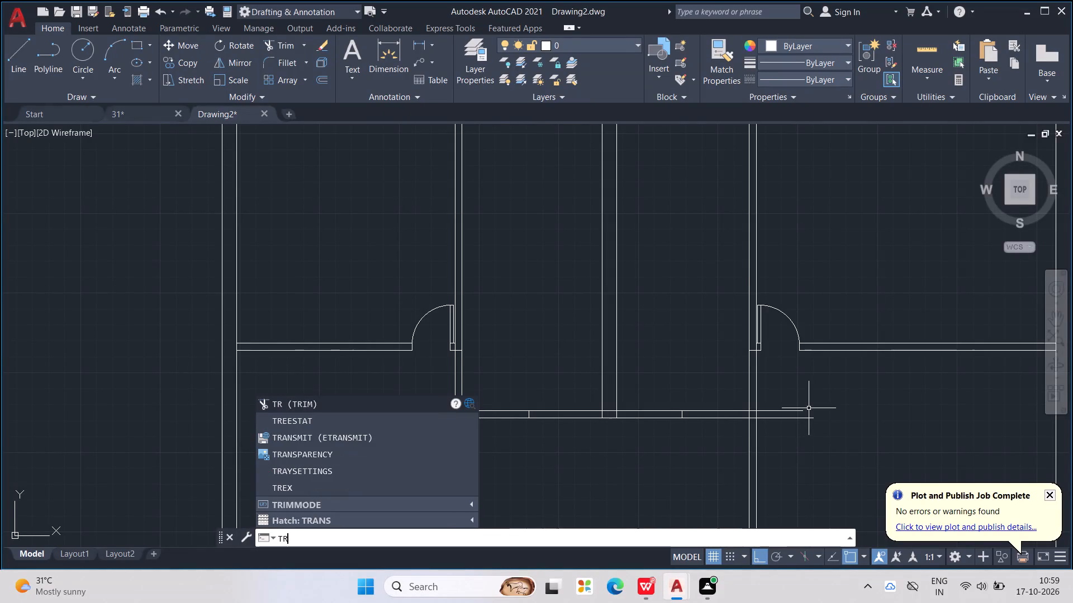
pyautogui.press('Return')
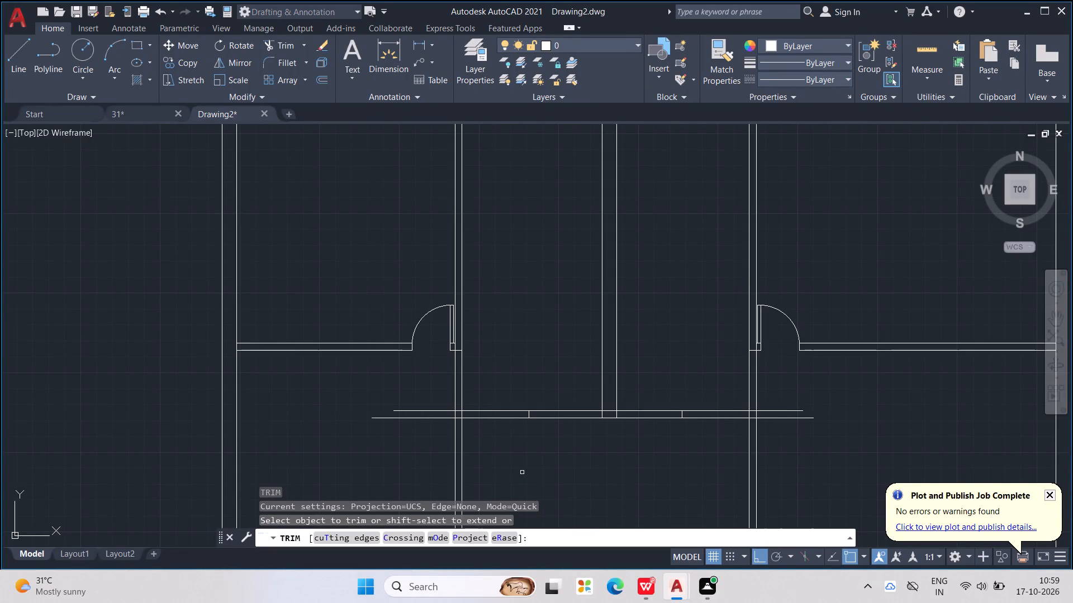
pyautogui.moveTo(516, 463); pyautogui.dragTo(485, 467)
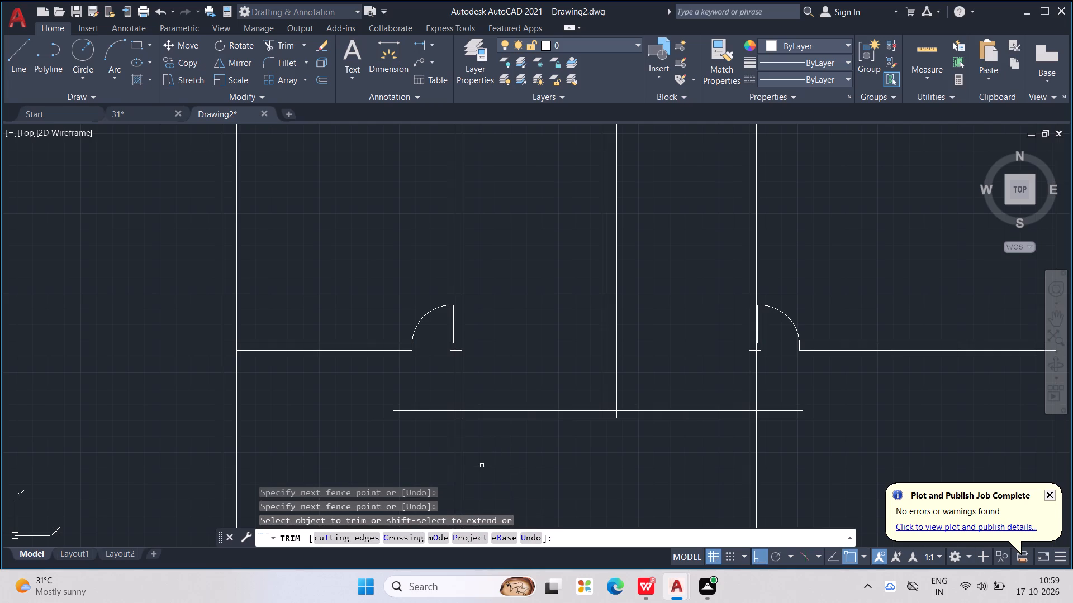
pyautogui.moveTo(473, 459); pyautogui.dragTo(435, 472)
pyautogui.moveTo(441, 409); pyautogui.dragTo(443, 439)
pyautogui.moveTo(509, 392); pyautogui.dragTo(513, 439)
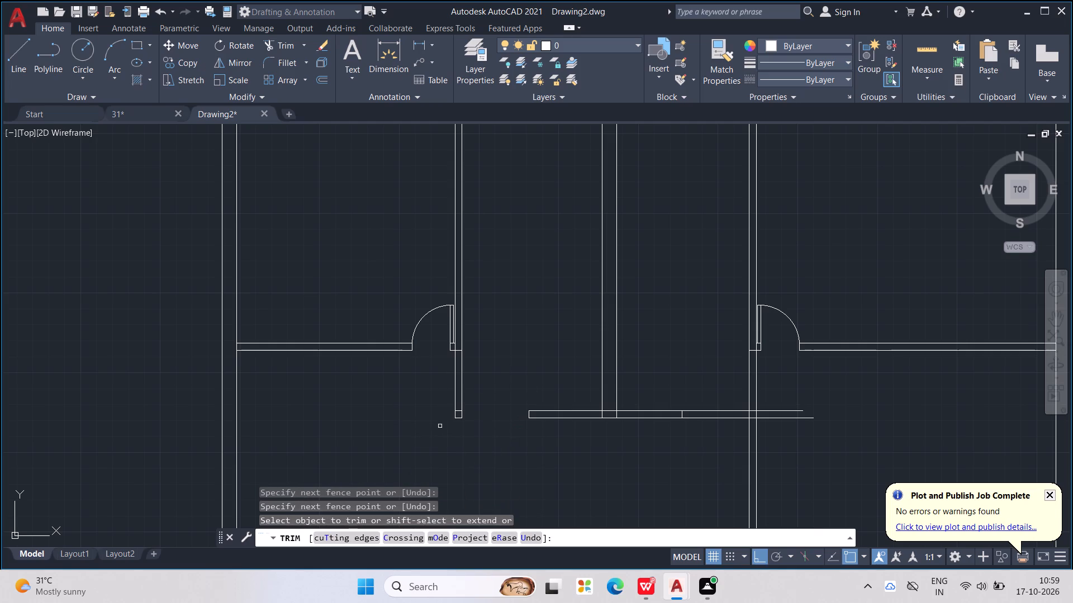
pyautogui.scroll(1, 448, 420)
pyautogui.click(461, 407)
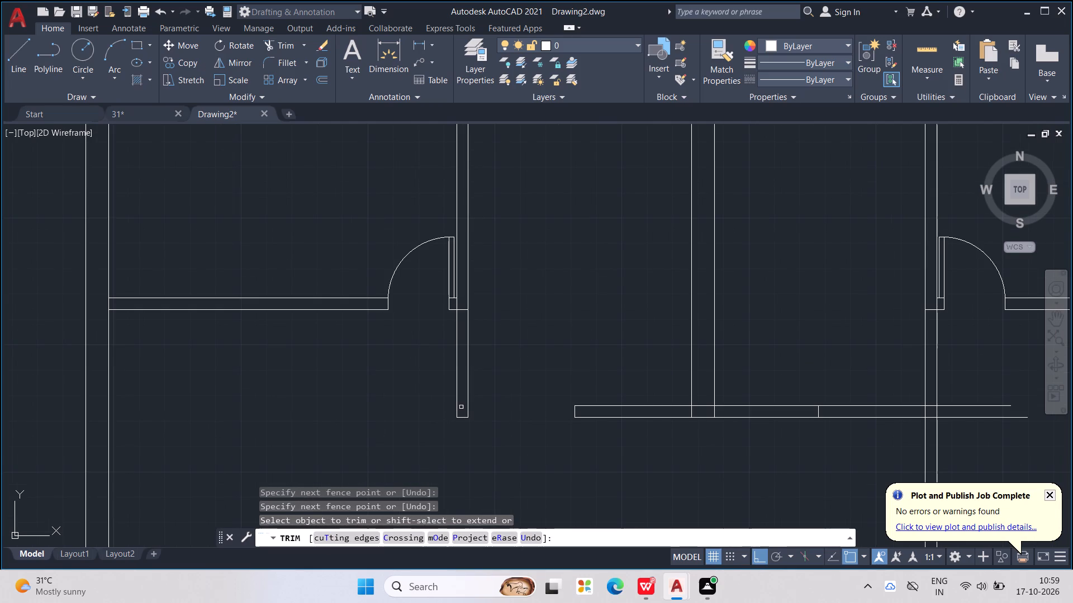
# Trim the right corridor wall below the crossing wall's level and remove the two horizontal guide lines on both sides of it.
pyautogui.scroll(-2, 461, 407)
pyautogui.moveTo(625, 389); pyautogui.dragTo(637, 429)
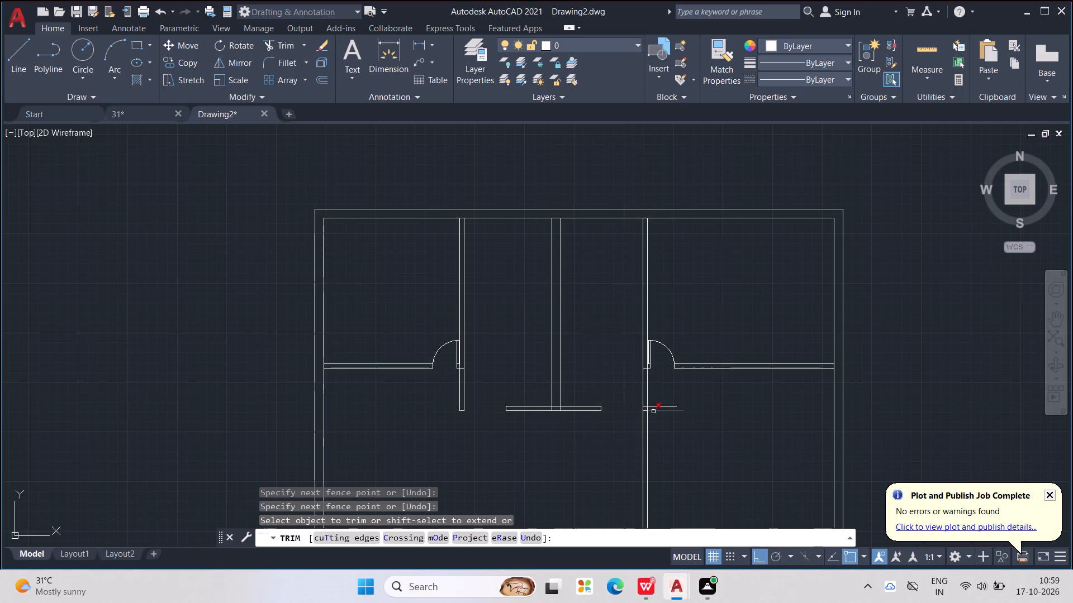
pyautogui.moveTo(661, 396); pyautogui.dragTo(668, 413)
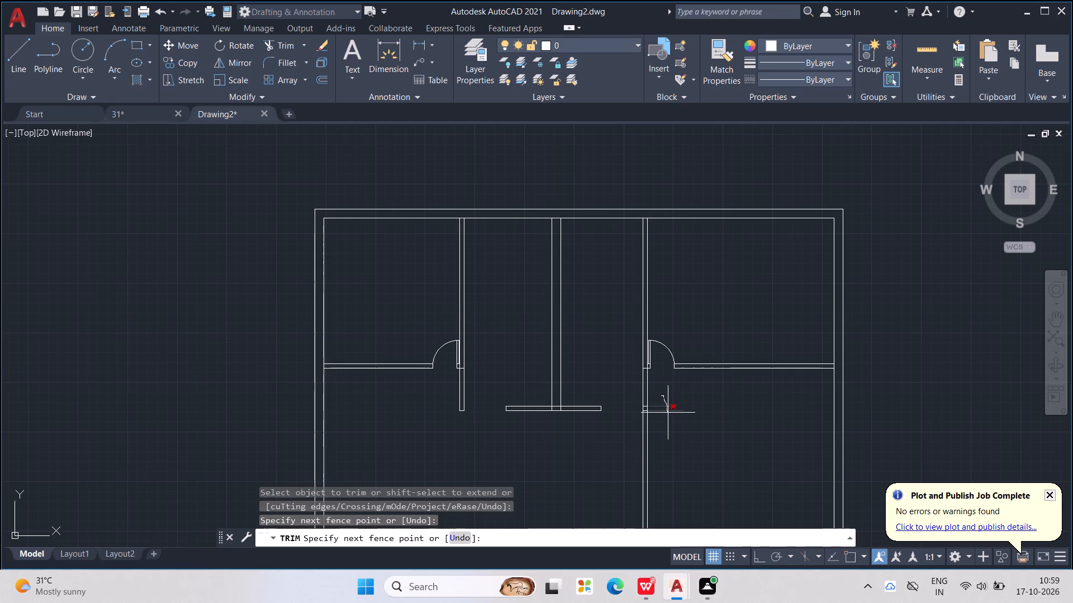
pyautogui.moveTo(668, 413); pyautogui.dragTo(668, 413)
pyautogui.moveTo(668, 415); pyautogui.dragTo(643, 448)
pyautogui.scroll(1, 637, 414)
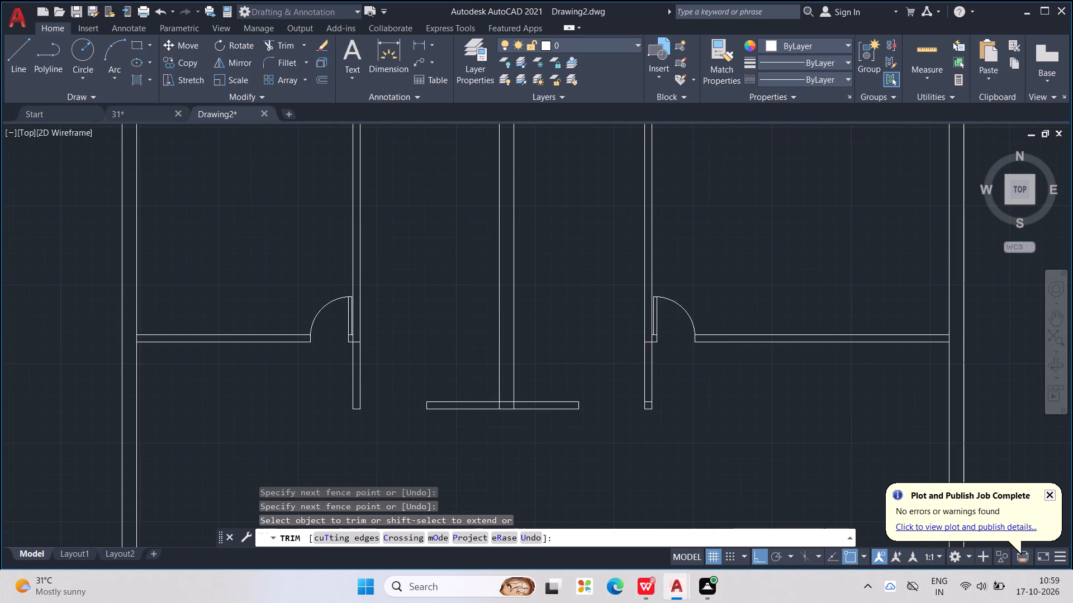
pyautogui.scroll(2, 645, 405)
pyautogui.click(646, 402)
pyautogui.click(646, 393)
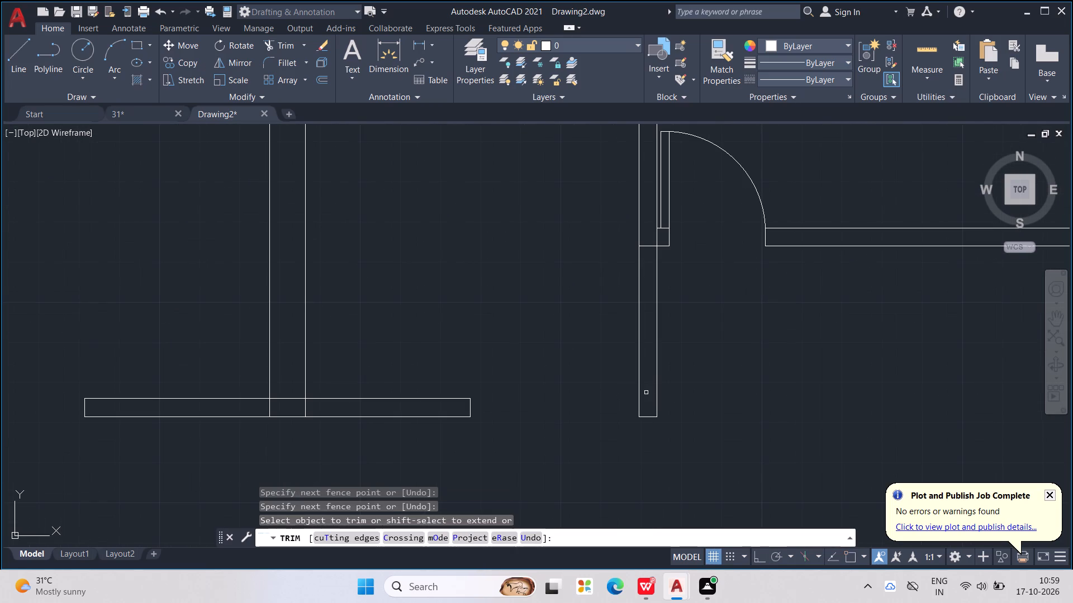
pyautogui.scroll(-3, 646, 392)
pyautogui.moveTo(662, 438); pyautogui.dragTo(694, 419, button='middle')
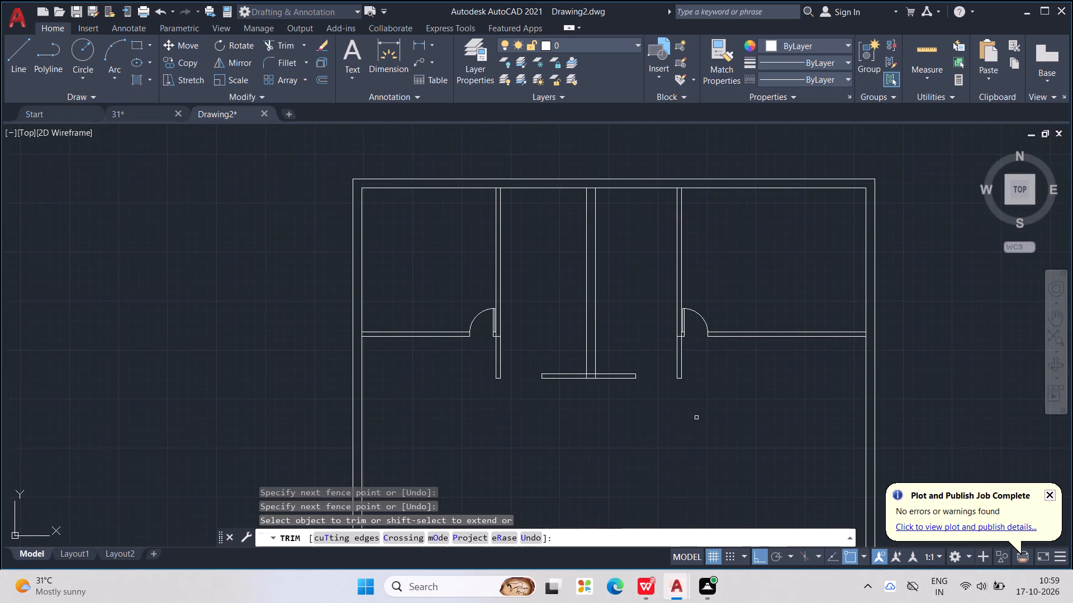
pyautogui.scroll(-3, 696, 417)
pyautogui.moveTo(692, 437); pyautogui.dragTo(689, 408, button='middle')
pyautogui.press('Escape')
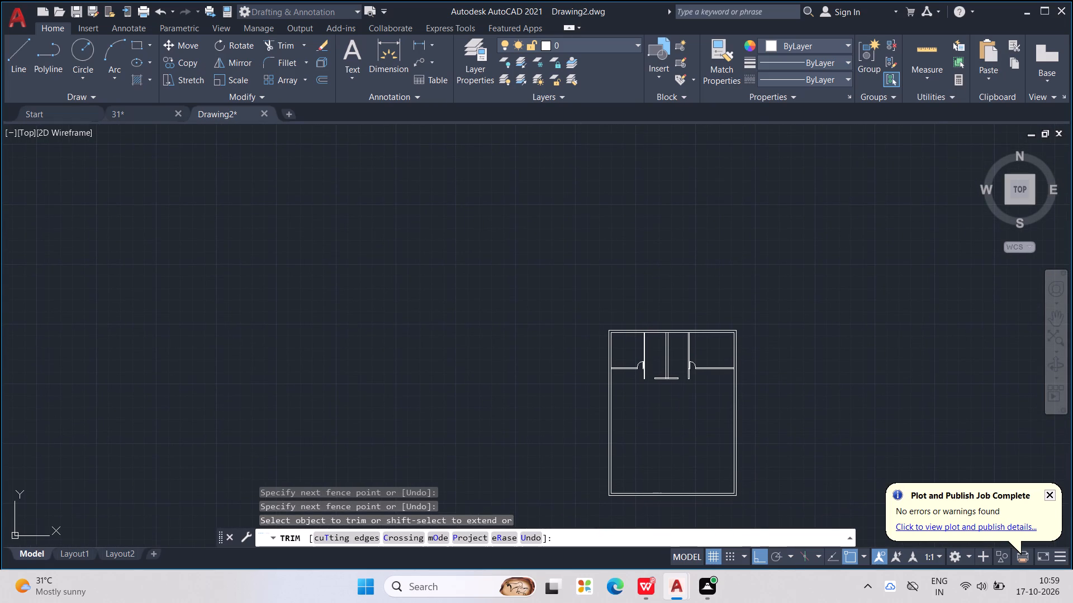
pyautogui.press('Escape')
pyautogui.press('Escape')
pyautogui.press('Escape')
pyautogui.press('Escape')
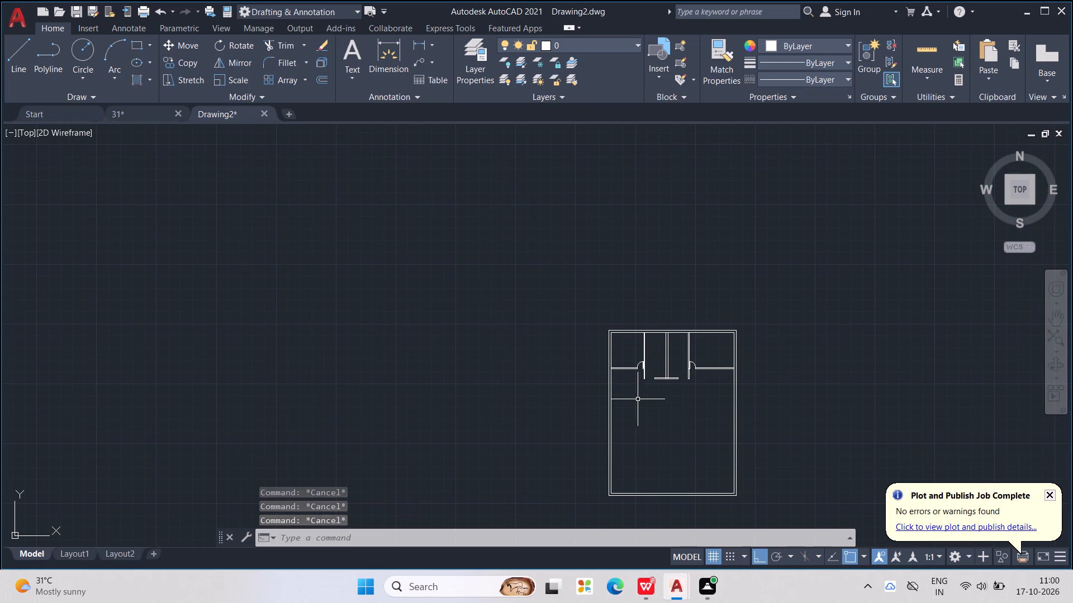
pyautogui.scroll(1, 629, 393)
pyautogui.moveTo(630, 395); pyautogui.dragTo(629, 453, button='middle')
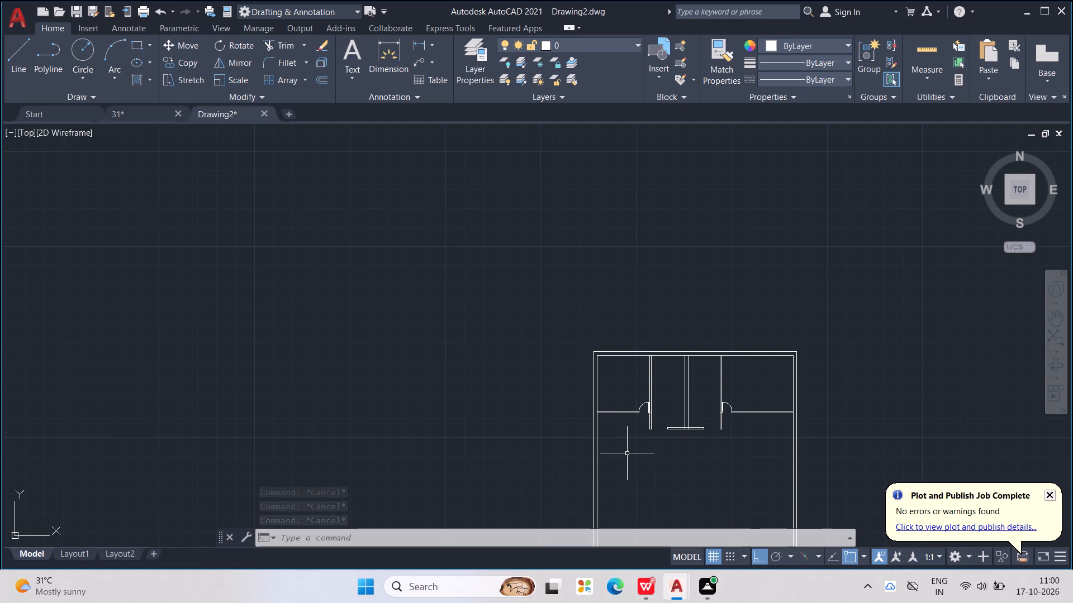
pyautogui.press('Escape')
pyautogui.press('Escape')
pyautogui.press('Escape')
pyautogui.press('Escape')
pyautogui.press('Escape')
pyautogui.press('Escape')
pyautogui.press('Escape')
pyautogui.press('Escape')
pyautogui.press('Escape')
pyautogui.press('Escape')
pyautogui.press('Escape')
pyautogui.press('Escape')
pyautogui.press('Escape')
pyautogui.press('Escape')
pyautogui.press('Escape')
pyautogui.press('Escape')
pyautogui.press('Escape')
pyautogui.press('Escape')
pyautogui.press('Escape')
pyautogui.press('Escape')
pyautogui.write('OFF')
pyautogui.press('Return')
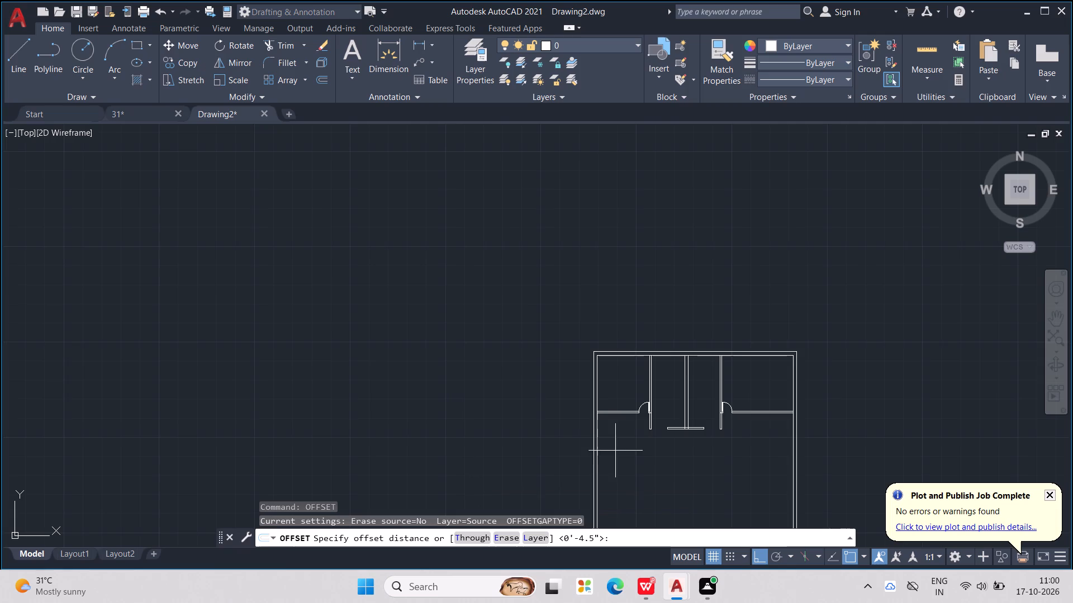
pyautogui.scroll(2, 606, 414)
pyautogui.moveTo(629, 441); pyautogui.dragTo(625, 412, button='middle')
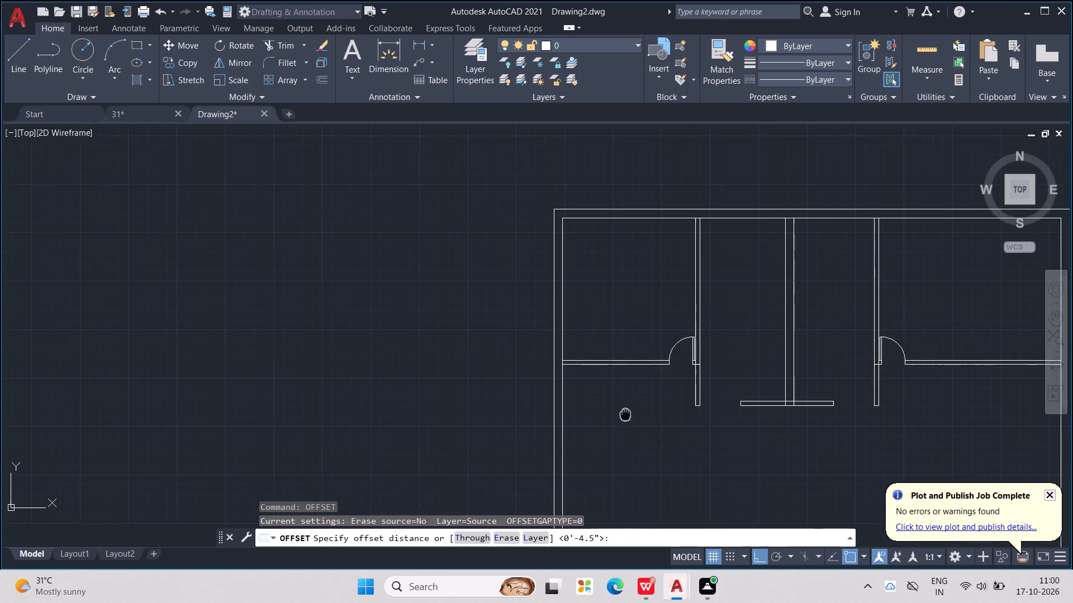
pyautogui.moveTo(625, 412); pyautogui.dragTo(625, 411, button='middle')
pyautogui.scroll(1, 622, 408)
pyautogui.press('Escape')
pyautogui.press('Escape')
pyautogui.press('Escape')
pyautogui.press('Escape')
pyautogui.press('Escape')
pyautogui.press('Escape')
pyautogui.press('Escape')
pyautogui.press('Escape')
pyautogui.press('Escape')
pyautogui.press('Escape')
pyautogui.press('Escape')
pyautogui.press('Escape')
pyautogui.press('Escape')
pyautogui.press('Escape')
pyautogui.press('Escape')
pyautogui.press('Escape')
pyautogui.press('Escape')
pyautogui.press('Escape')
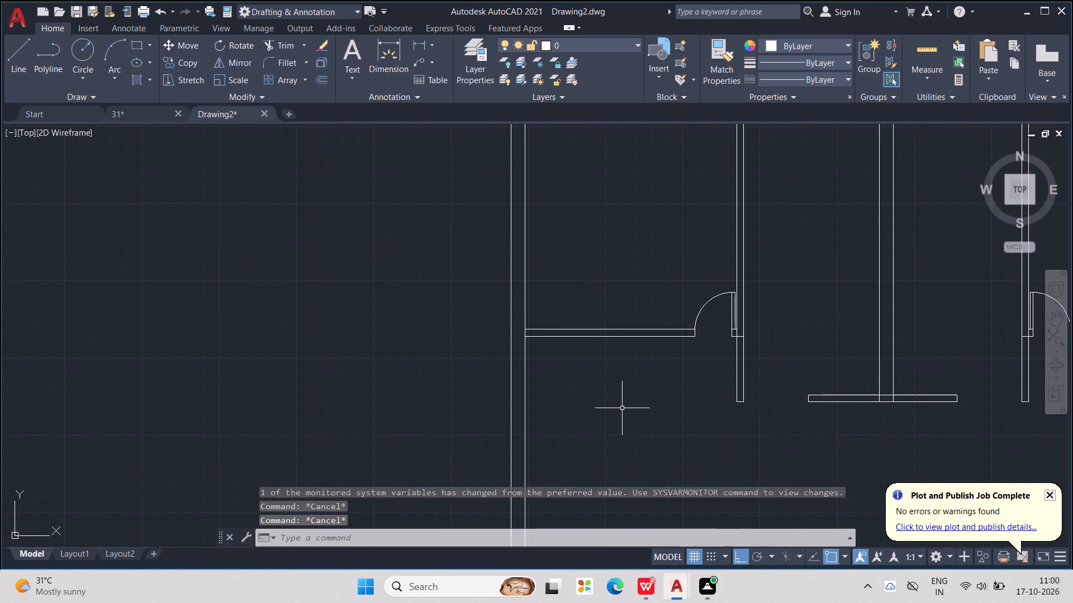
# Offset the lower line of the upper-left room's bottom wall 4' downward.
pyautogui.write('OFF')
pyautogui.press('Return')
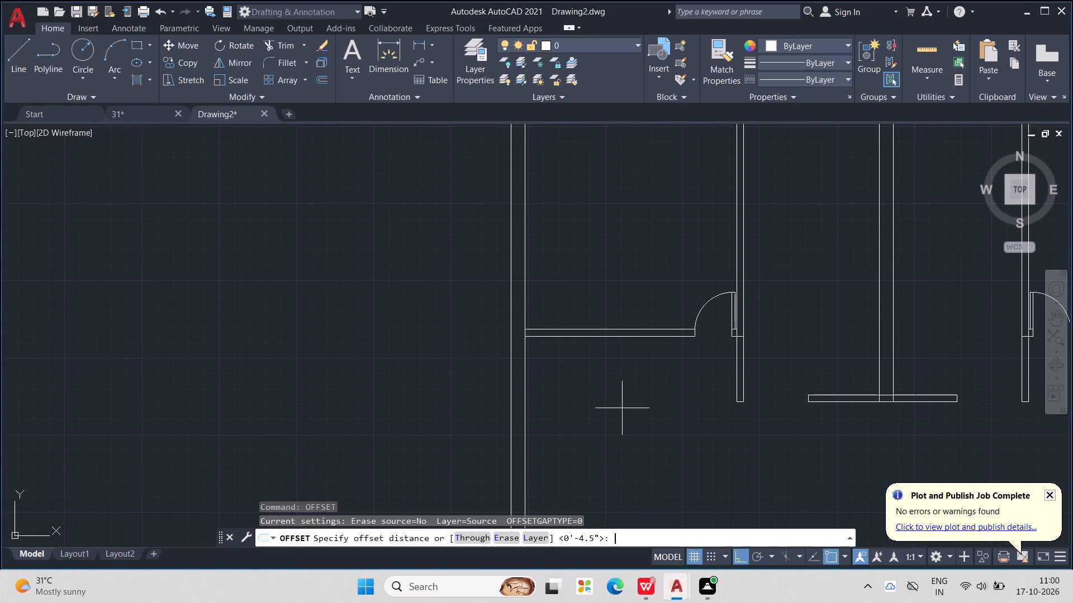
pyautogui.press('4')
pyautogui.press("'")
pyautogui.press('Return')
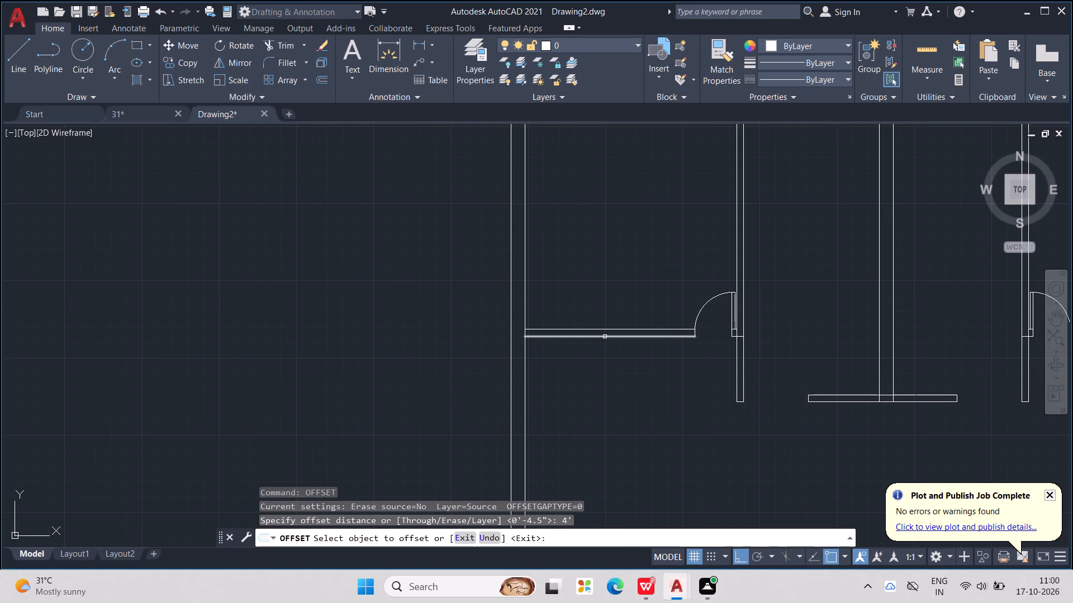
pyautogui.click(605, 338)
pyautogui.click(629, 424)
pyautogui.press('Escape')
pyautogui.press('Escape')
pyautogui.press('Escape')
pyautogui.press('Escape')
pyautogui.press('Escape')
pyautogui.press('Escape')
pyautogui.press('Escape')
pyautogui.press('Escape')
pyautogui.press('Escape')
pyautogui.press('Escape')
pyautogui.press('Escape')
pyautogui.press('Escape')
pyautogui.press('Escape')
pyautogui.press('Escape')
pyautogui.press('Escape')
pyautogui.press('Escape')
pyautogui.press('Escape')
pyautogui.press('Escape')
pyautogui.press('Escape')
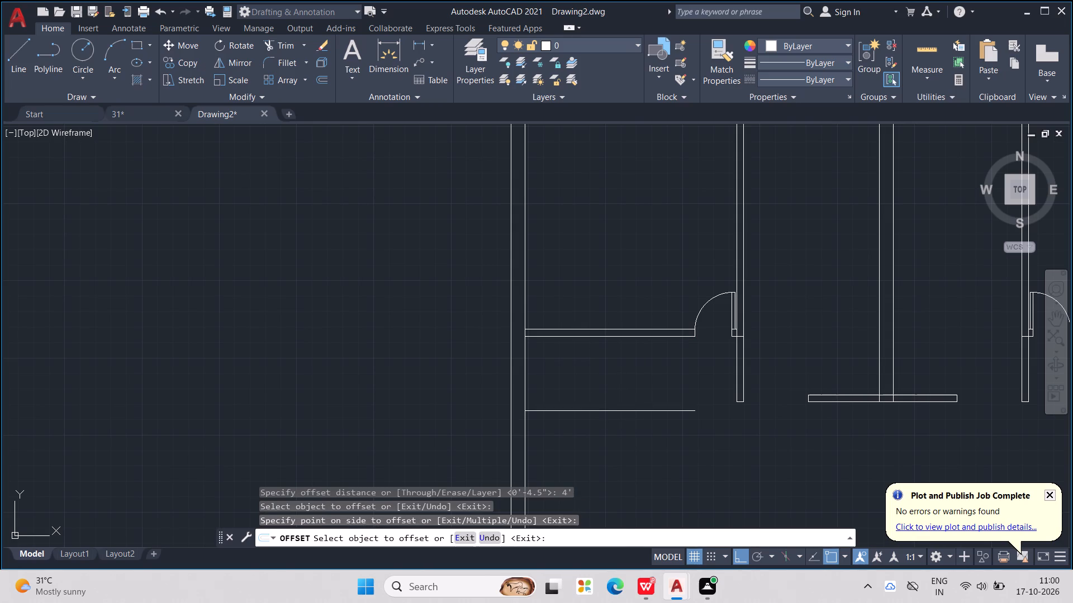
# Offset the inner face of the left outer wall 7'1" into the plan.
pyautogui.press('o')
pyautogui.write('FF')
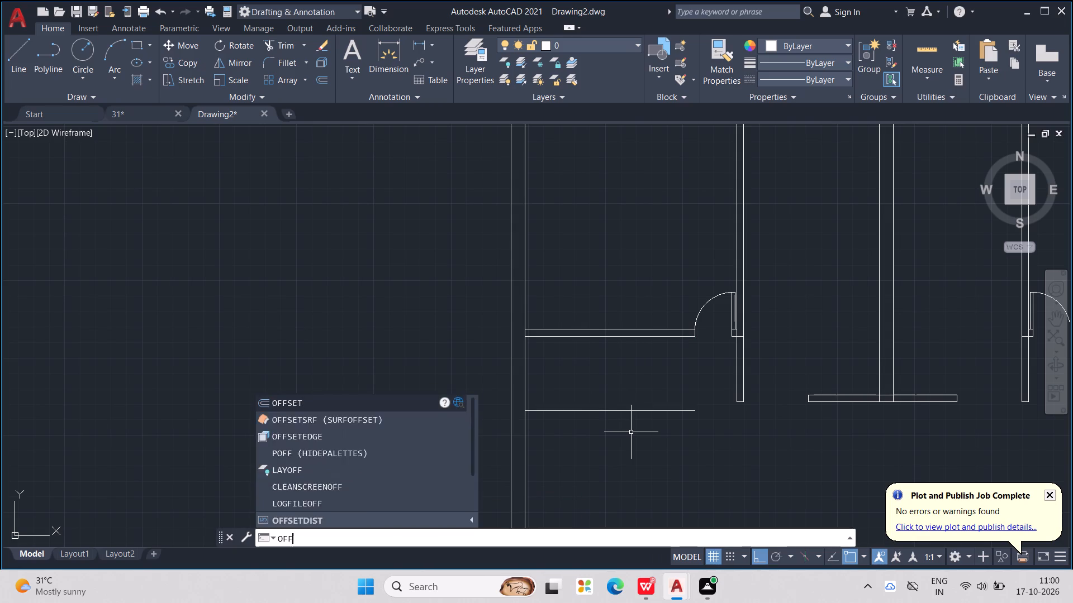
pyautogui.press('Return')
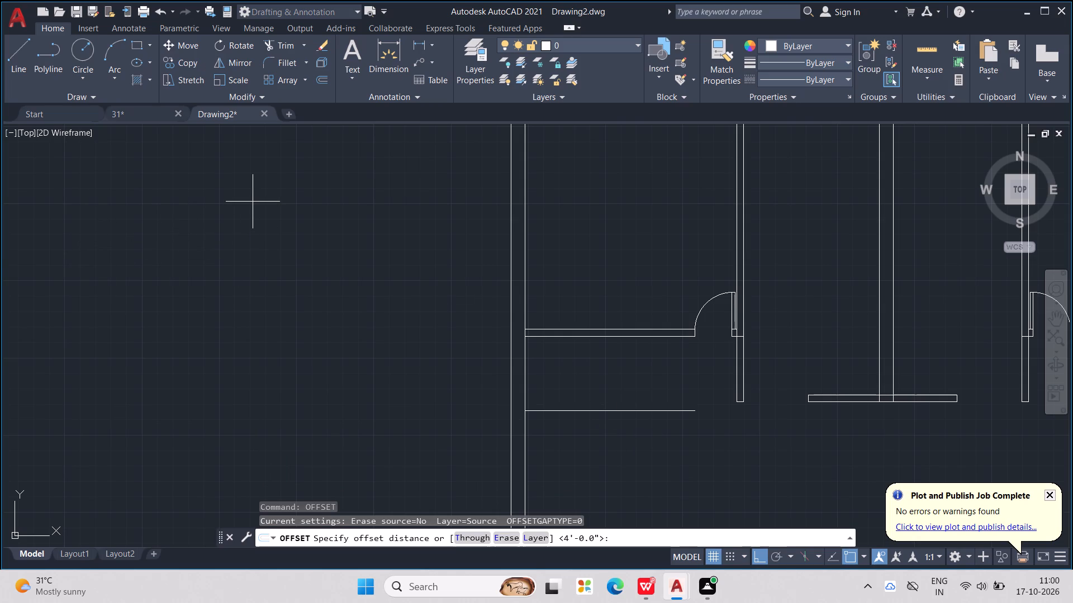
pyautogui.write("7'")
pyautogui.press('1')
pyautogui.hotkey('shift', '"')
pyautogui.press('Return')
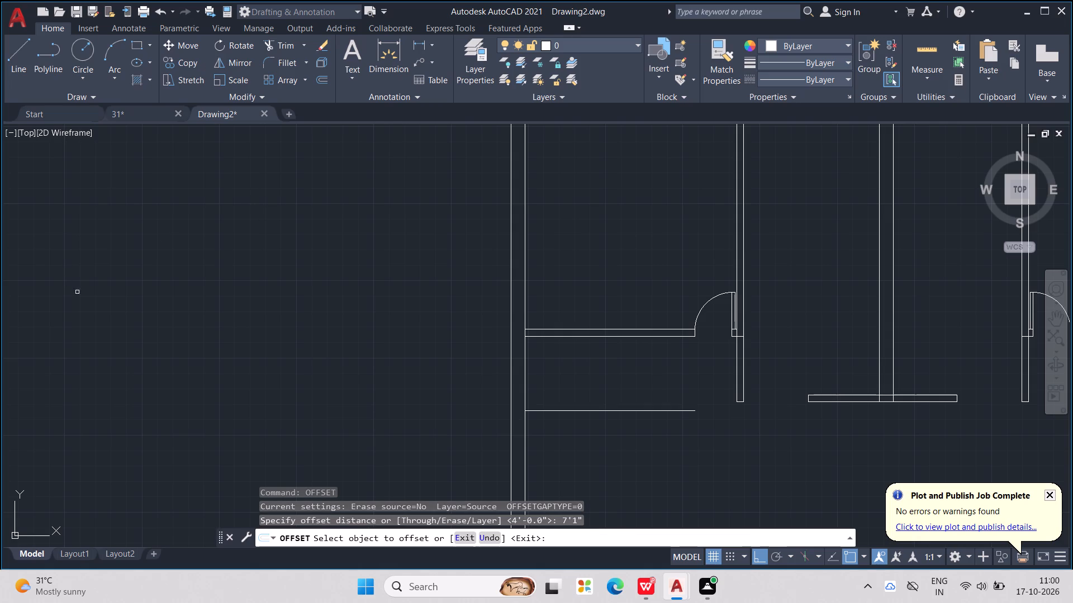
pyautogui.click(525, 372)
pyautogui.click(632, 353)
pyautogui.press('Escape')
pyautogui.press('Escape')
pyautogui.press('Escape')
pyautogui.press('Escape')
pyautogui.press('Escape')
pyautogui.press('Escape')
pyautogui.press('Escape')
pyautogui.press('Escape')
pyautogui.press('Escape')
pyautogui.press('Escape')
pyautogui.press('Escape')
pyautogui.press('Escape')
pyautogui.press('Escape')
pyautogui.press('Escape')
pyautogui.press('Escape')
pyautogui.press('Escape')
pyautogui.press('Escape')
pyautogui.press('Escape')
pyautogui.press('Escape')
pyautogui.press('Escape')
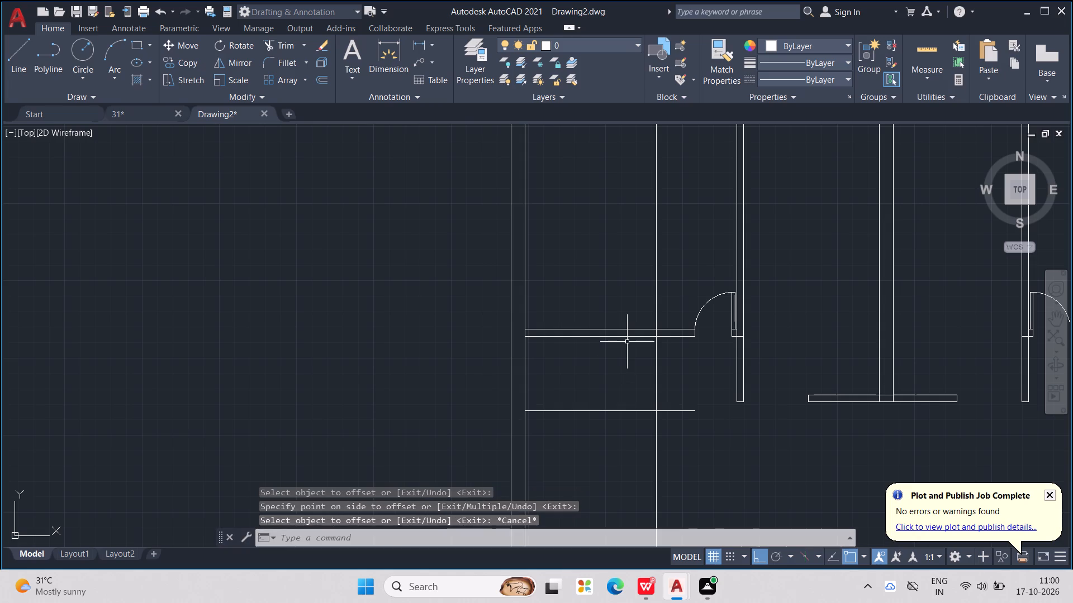
# Offset the new vertical line 4.5" to the right and the new horizontal line 4.5" upward to give both partitions thickness.
pyautogui.write('OFF')
pyautogui.press('Return')
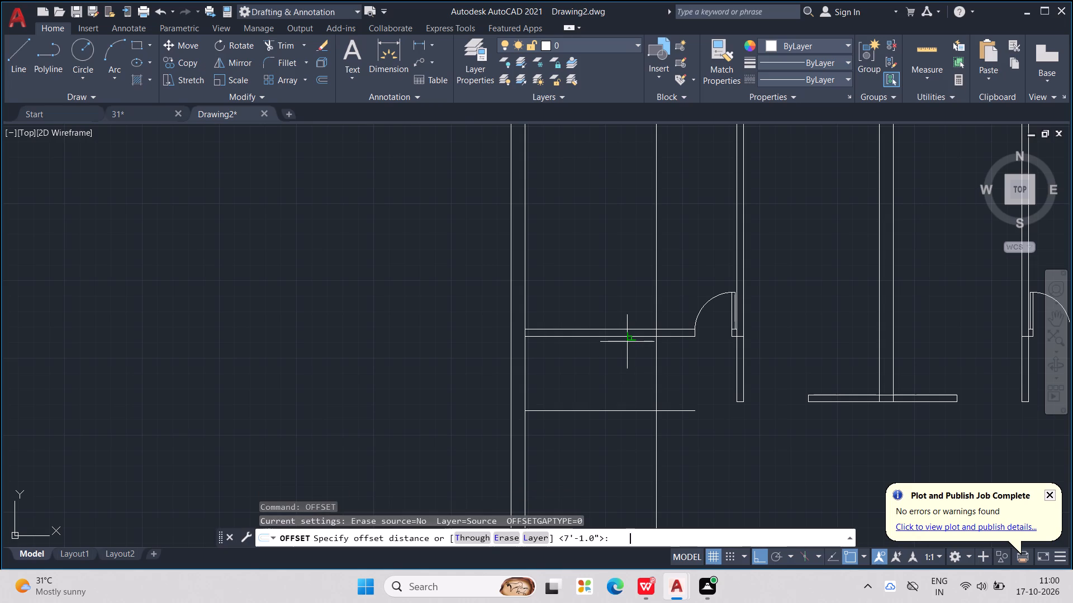
pyautogui.write('4.5"')
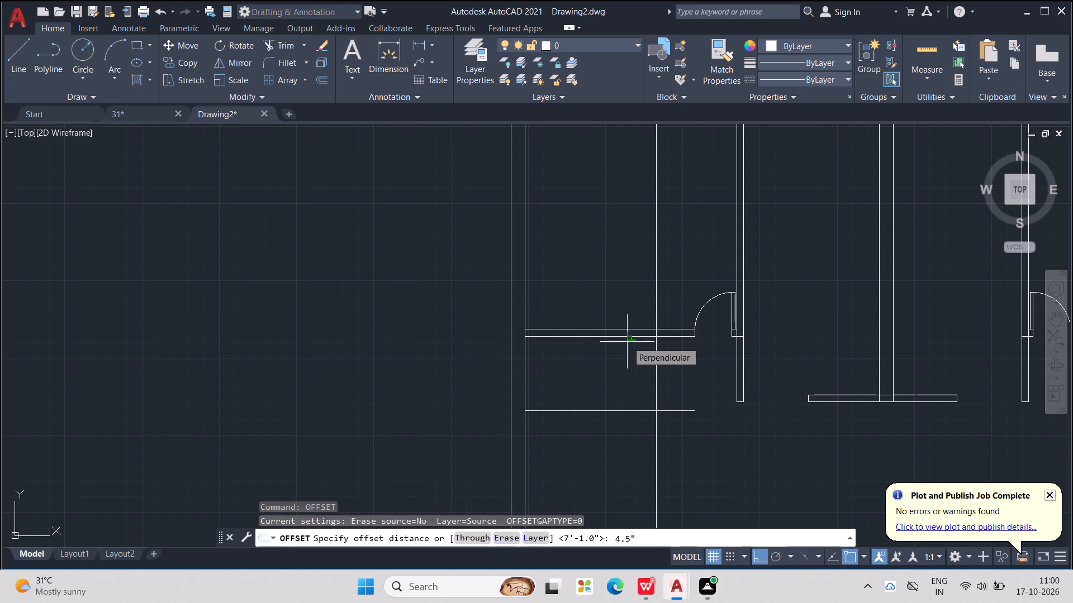
pyautogui.press('Return')
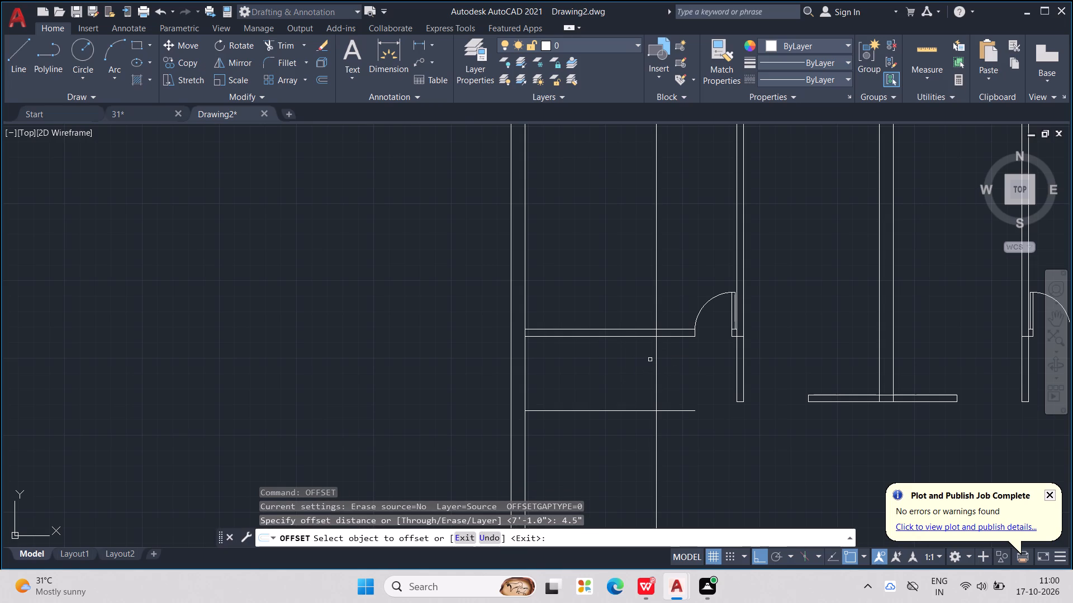
pyautogui.click(657, 351)
pyautogui.click(680, 352)
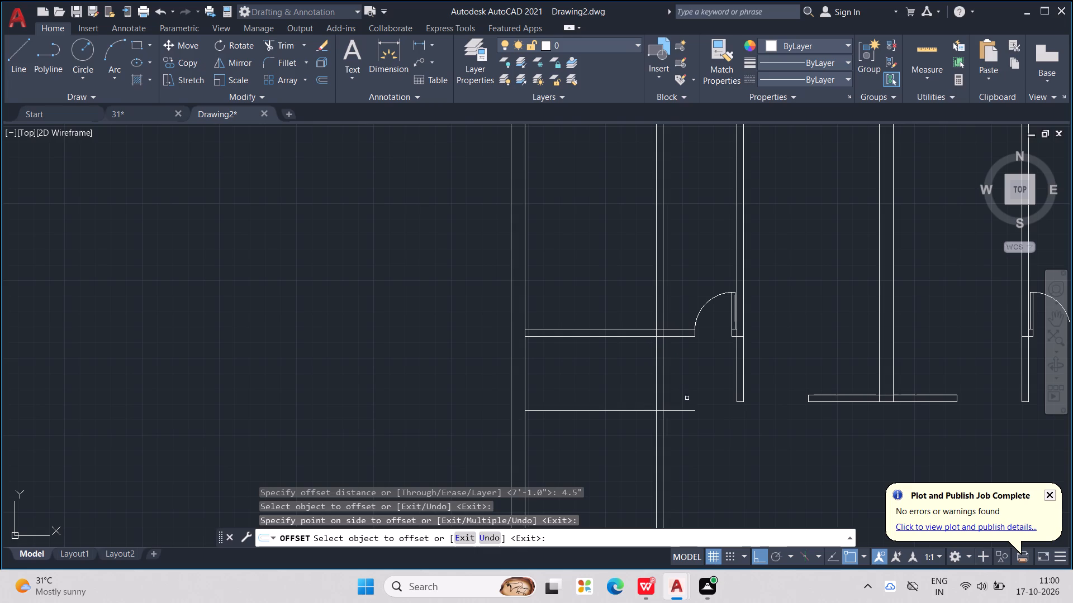
pyautogui.click(689, 410)
pyautogui.click(685, 398)
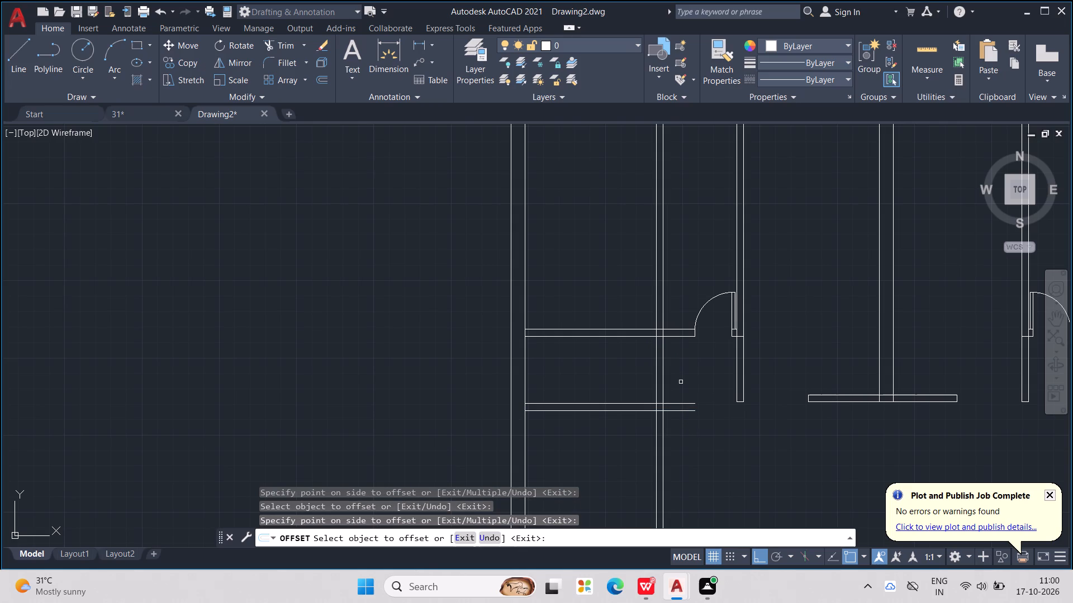
pyautogui.press('Escape')
pyautogui.press('Escape')
pyautogui.press('Escape')
pyautogui.press('Escape')
pyautogui.press('Escape')
pyautogui.press('Escape')
pyautogui.press('Escape')
pyautogui.press('Escape')
pyautogui.press('Escape')
pyautogui.press('Escape')
pyautogui.press('Escape')
pyautogui.press('Escape')
pyautogui.press('Escape')
pyautogui.press('Escape')
pyautogui.press('Escape')
pyautogui.press('Escape')
pyautogui.press('Escape')
pyautogui.press('Escape')
pyautogui.press('Escape')
pyautogui.press('Escape')
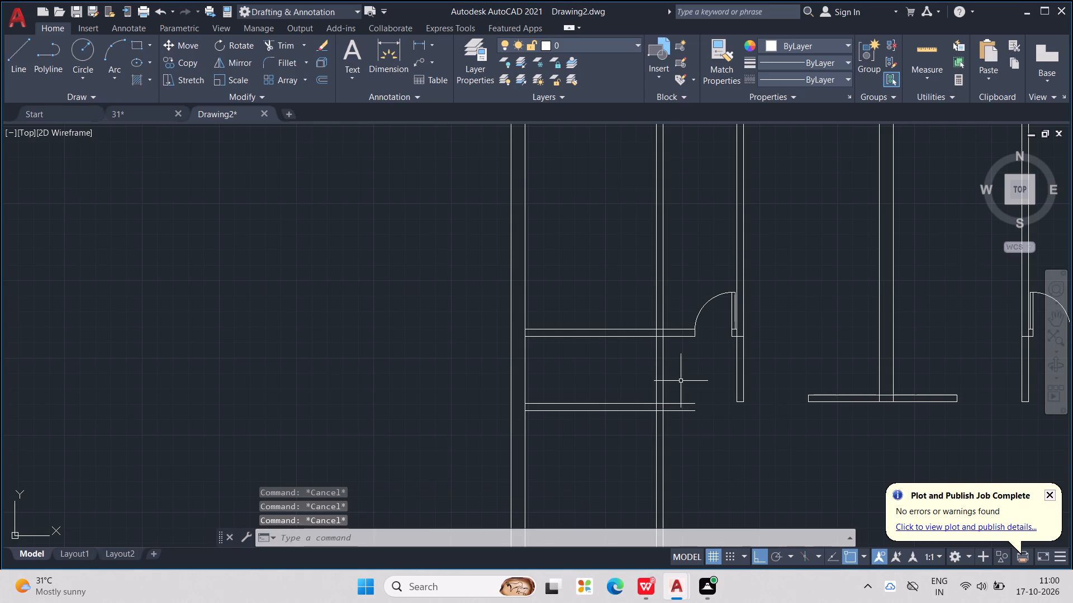
# Trim the small room's two bottom wall lines where they extend right past the new vertical partition.
pyautogui.write('TR')
pyautogui.press('Return')
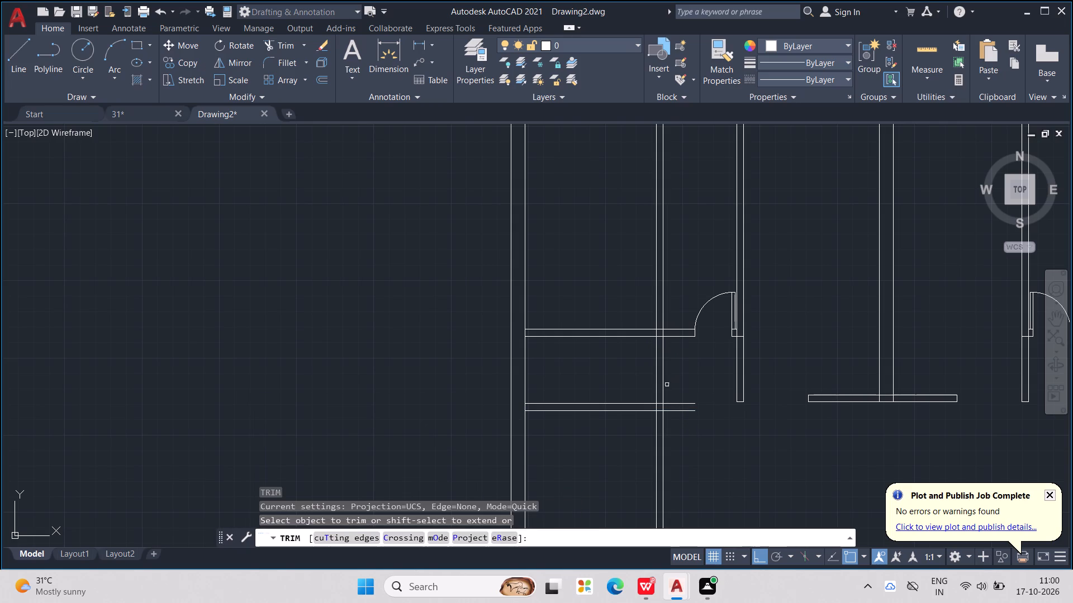
pyautogui.moveTo(671, 383); pyautogui.dragTo(695, 420)
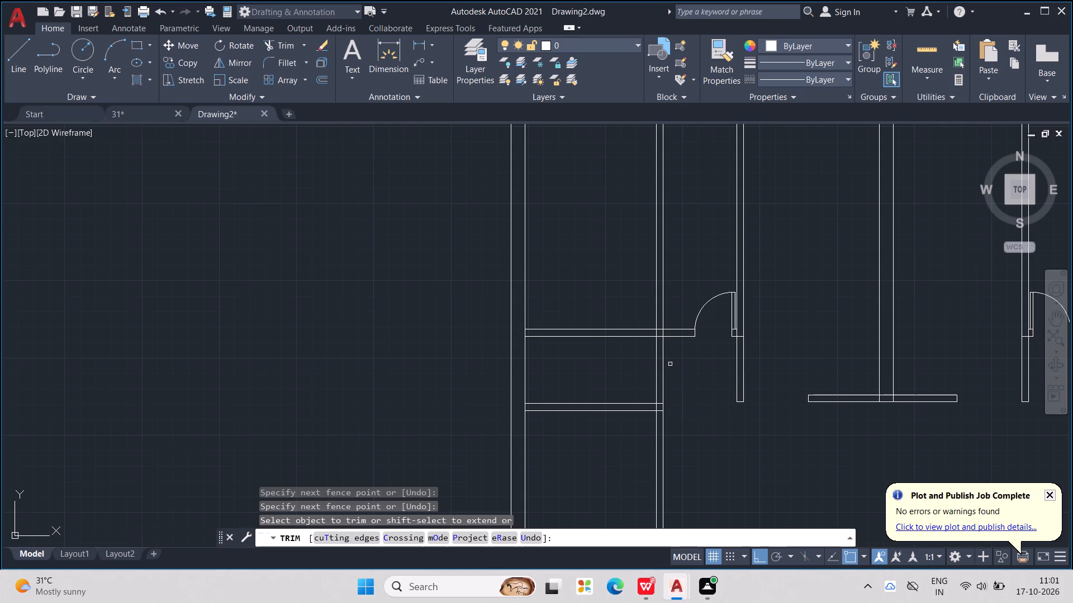
# Trim the new vertical partition above the upper-left room's bottom wall and clear the lines inside their T-junction.
pyautogui.moveTo(670, 363); pyautogui.dragTo(661, 520, button='middle')
pyautogui.moveTo(640, 403); pyautogui.dragTo(645, 403)
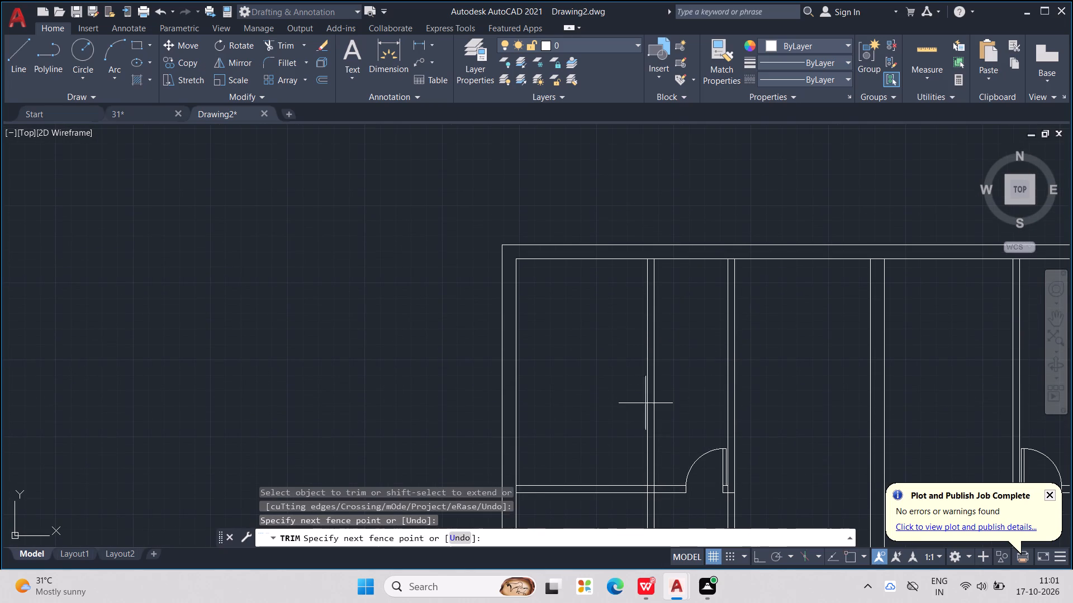
pyautogui.moveTo(645, 403); pyautogui.dragTo(689, 391)
pyautogui.scroll(1, 642, 506)
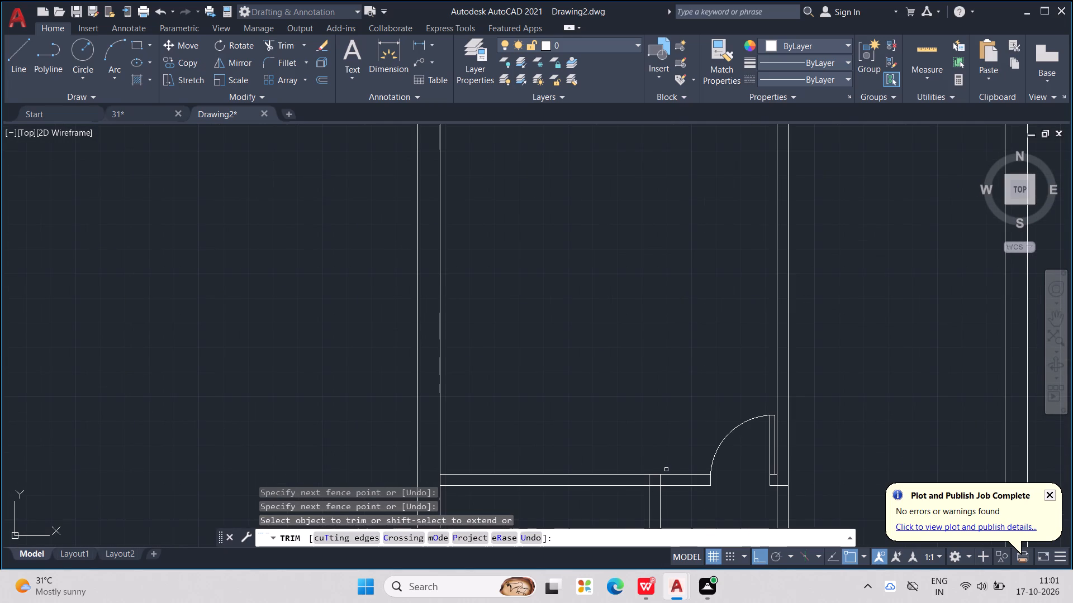
pyautogui.scroll(1, 666, 470)
pyautogui.moveTo(673, 489); pyautogui.dragTo(621, 487)
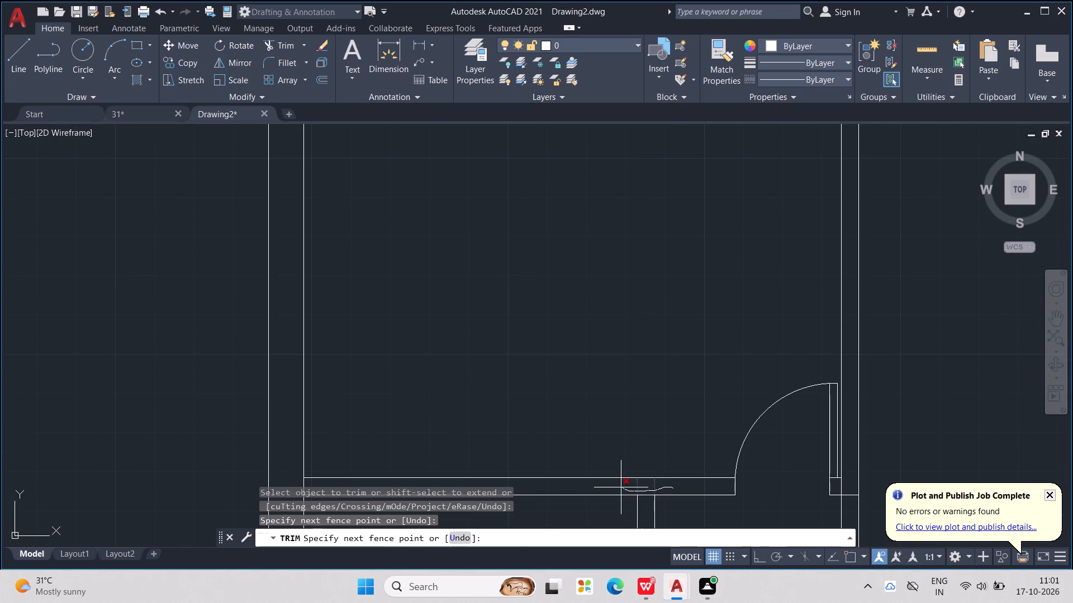
pyautogui.moveTo(621, 487); pyautogui.dragTo(619, 487)
pyautogui.moveTo(642, 492); pyautogui.dragTo(646, 501)
pyautogui.scroll(-2, 643, 493)
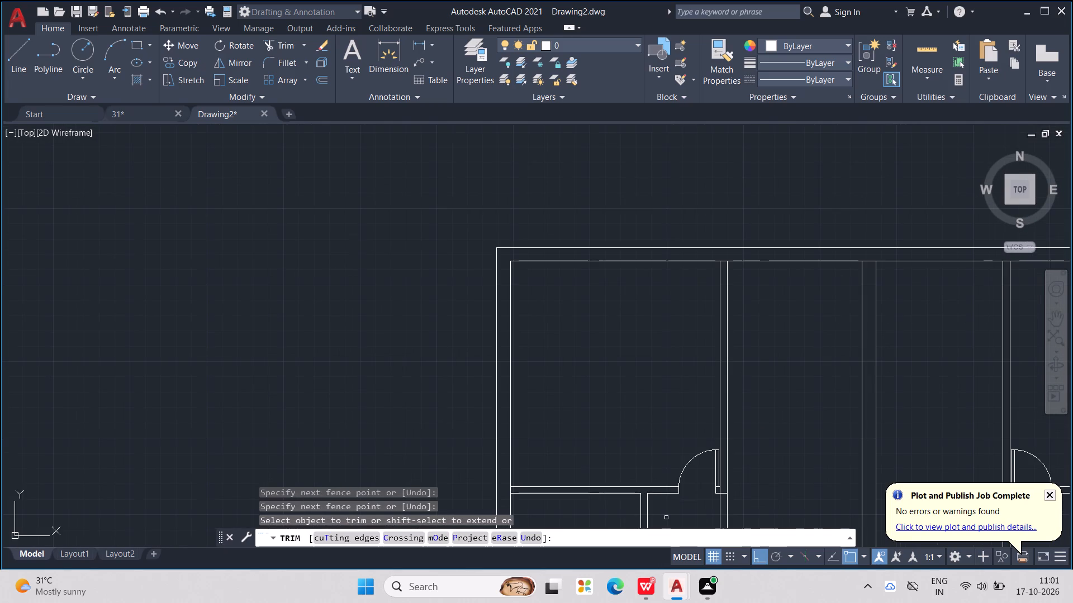
# Trim the vertical partition's two lines below the small room's bottom wall.
pyautogui.moveTo(670, 518); pyautogui.dragTo(602, 365, button='middle')
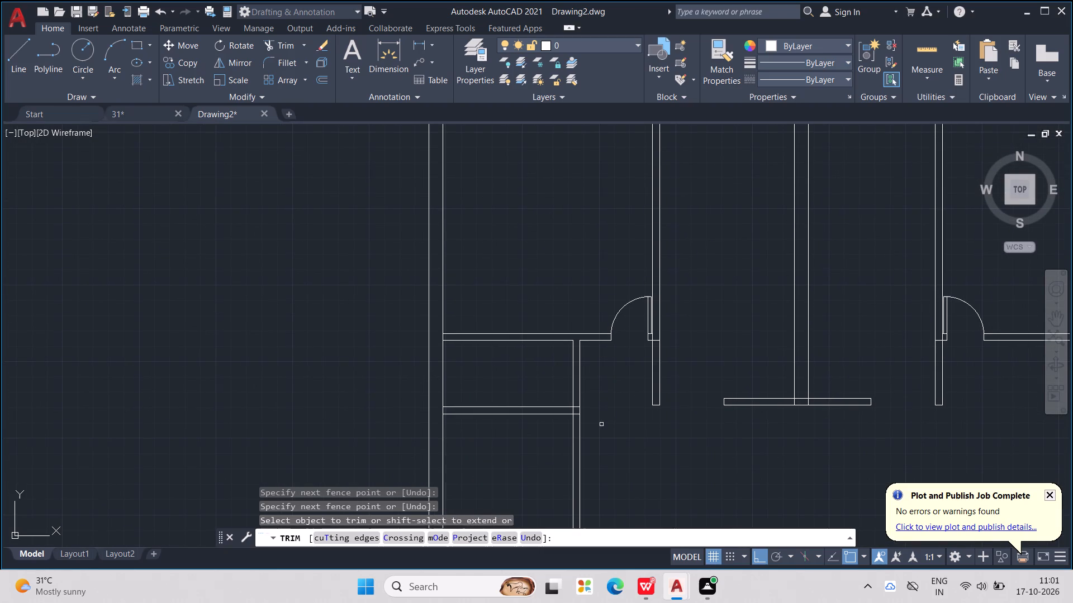
pyautogui.moveTo(611, 415); pyautogui.dragTo(601, 436)
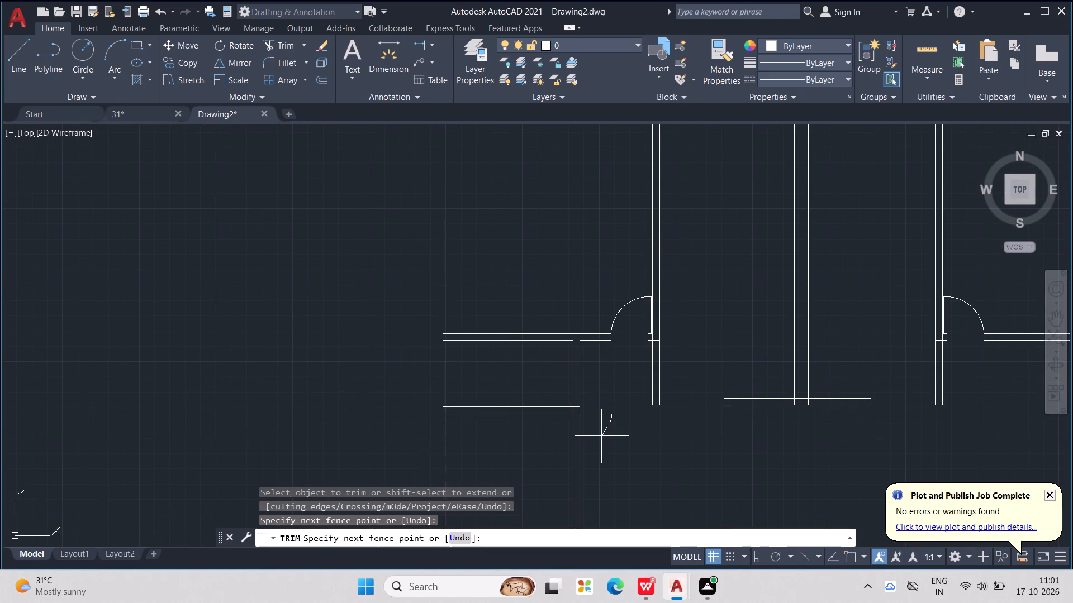
pyautogui.moveTo(601, 436); pyautogui.dragTo(602, 434)
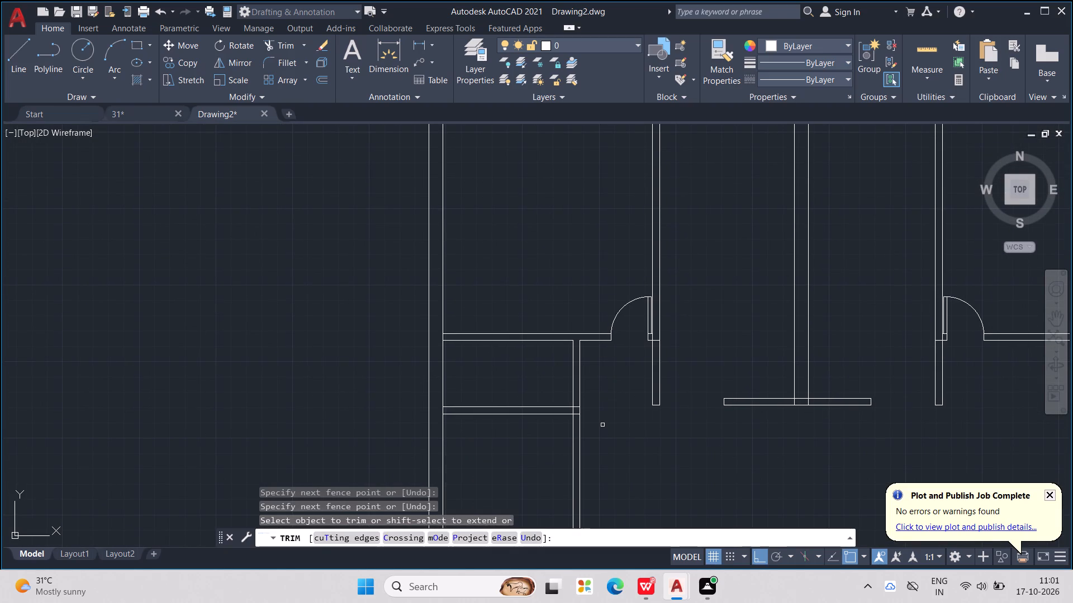
pyautogui.moveTo(602, 432); pyautogui.dragTo(564, 475)
pyautogui.scroll(2, 582, 394)
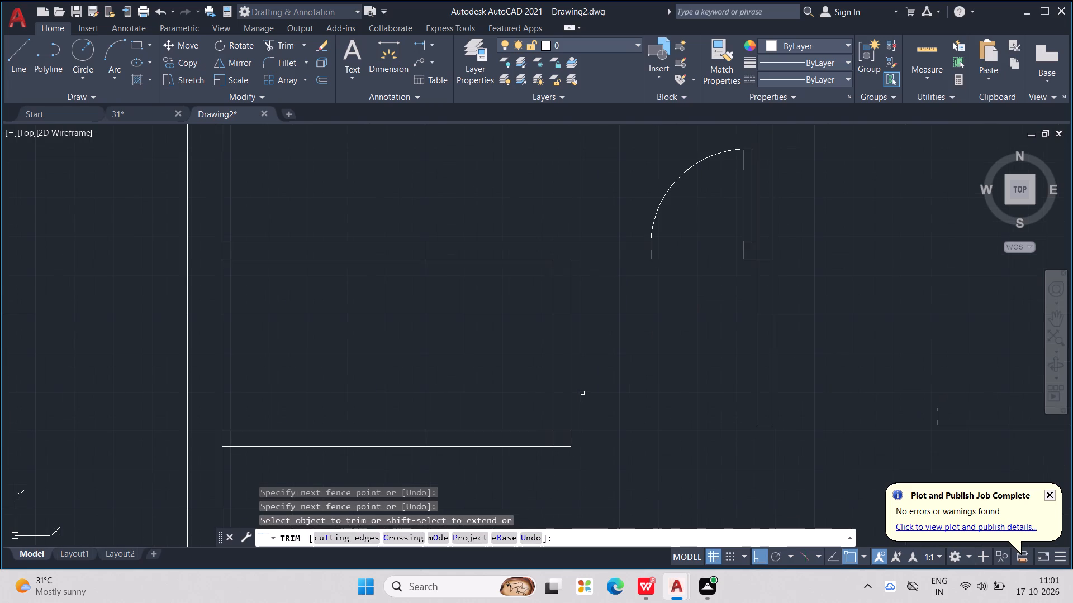
pyautogui.press('Escape')
pyautogui.press('Escape')
pyautogui.press('Escape')
pyautogui.press('Escape')
pyautogui.press('Escape')
pyautogui.press('Escape')
pyautogui.press('Escape')
pyautogui.press('Escape')
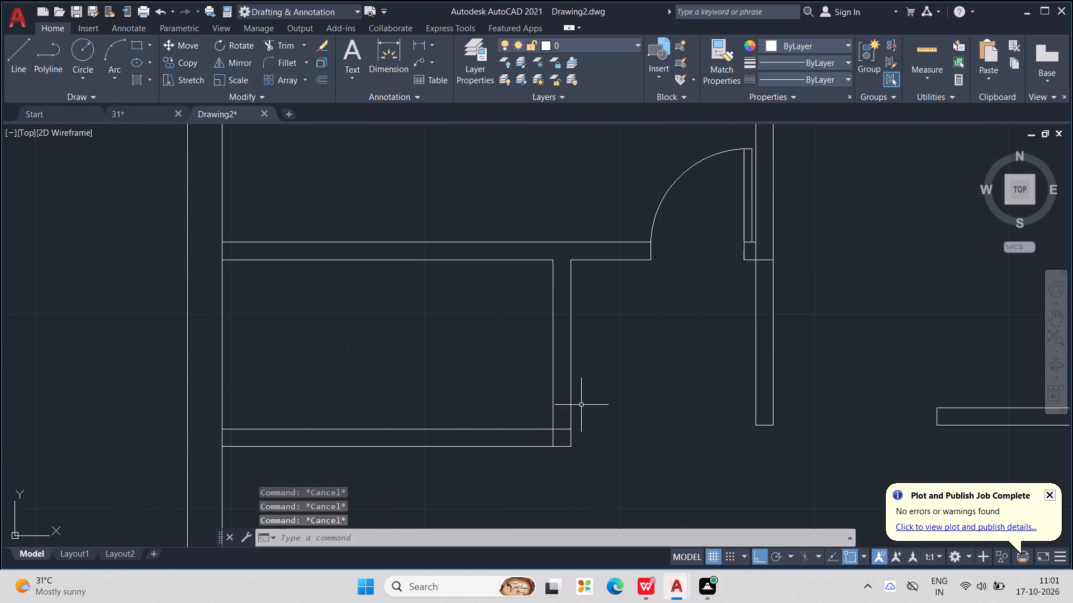
pyautogui.press('Escape')
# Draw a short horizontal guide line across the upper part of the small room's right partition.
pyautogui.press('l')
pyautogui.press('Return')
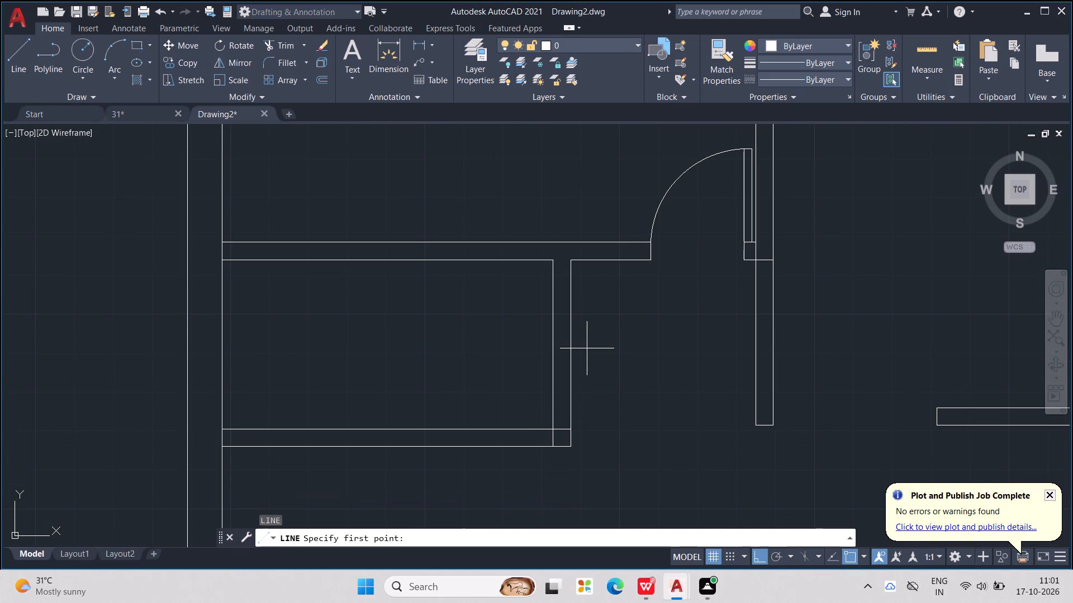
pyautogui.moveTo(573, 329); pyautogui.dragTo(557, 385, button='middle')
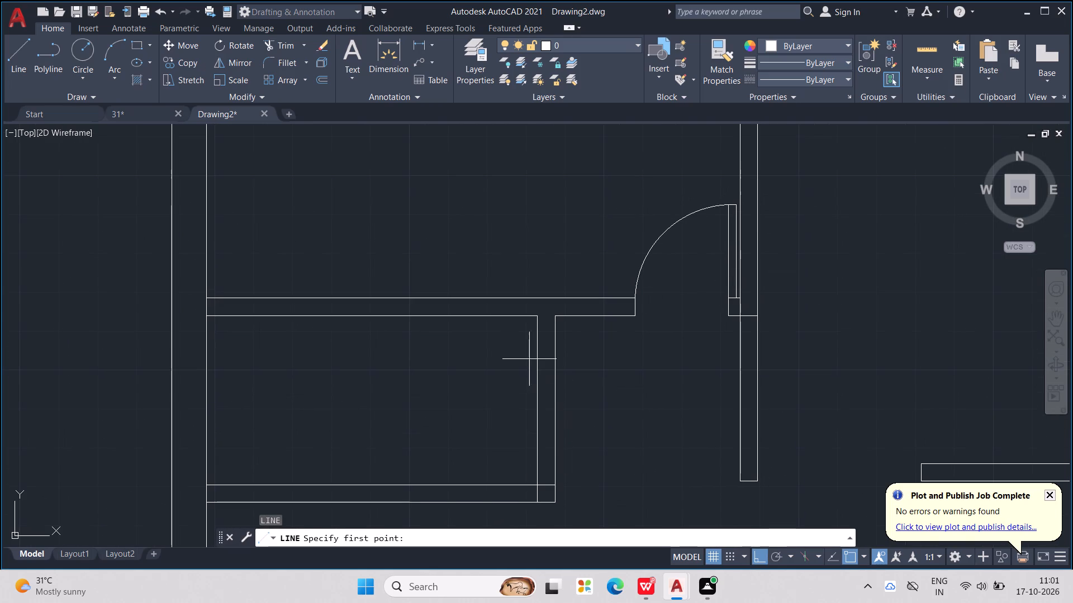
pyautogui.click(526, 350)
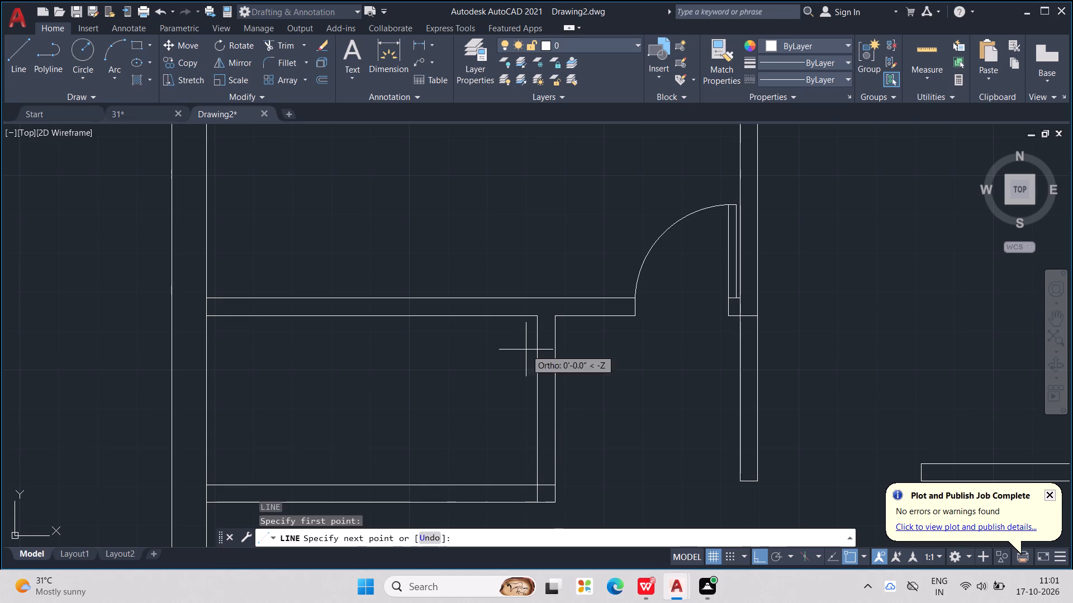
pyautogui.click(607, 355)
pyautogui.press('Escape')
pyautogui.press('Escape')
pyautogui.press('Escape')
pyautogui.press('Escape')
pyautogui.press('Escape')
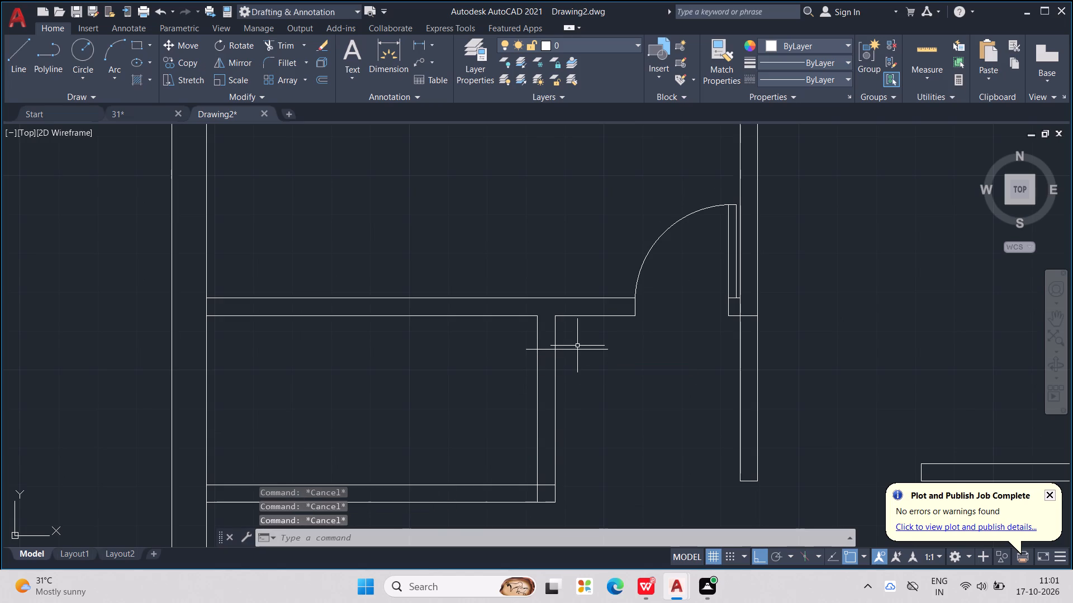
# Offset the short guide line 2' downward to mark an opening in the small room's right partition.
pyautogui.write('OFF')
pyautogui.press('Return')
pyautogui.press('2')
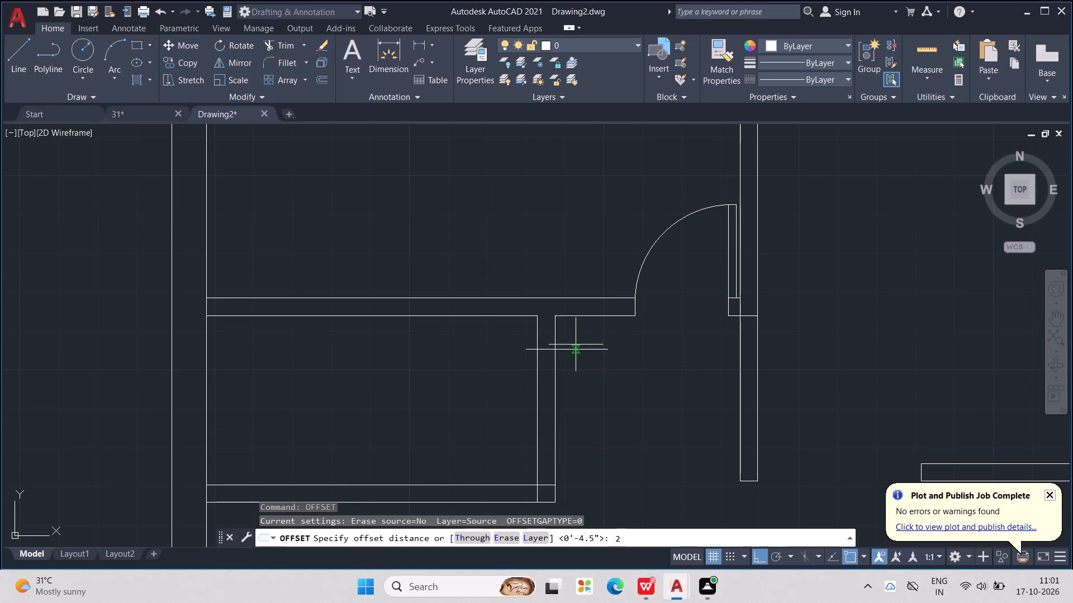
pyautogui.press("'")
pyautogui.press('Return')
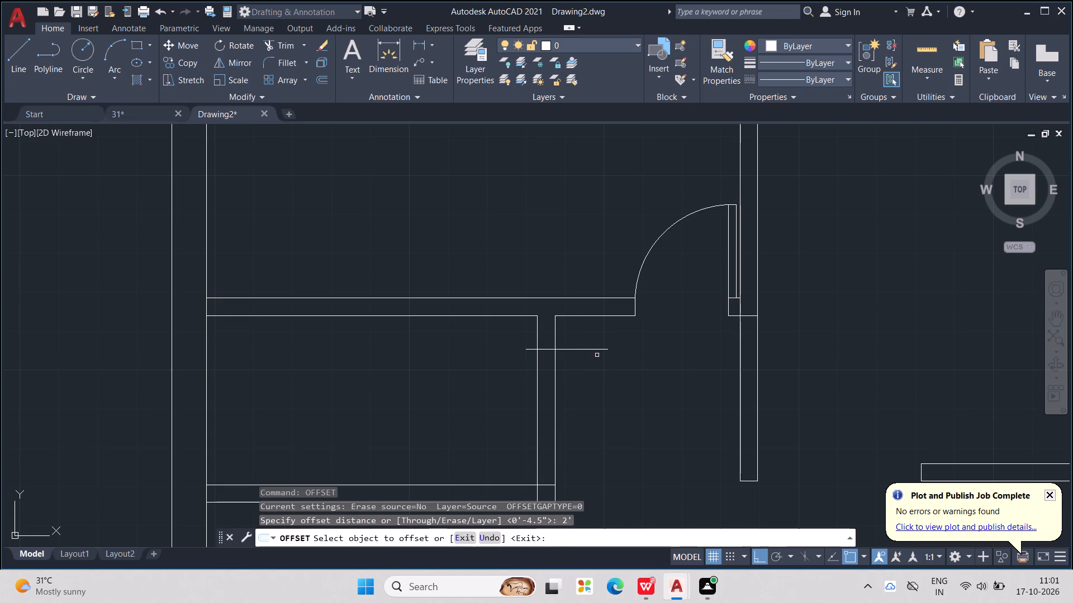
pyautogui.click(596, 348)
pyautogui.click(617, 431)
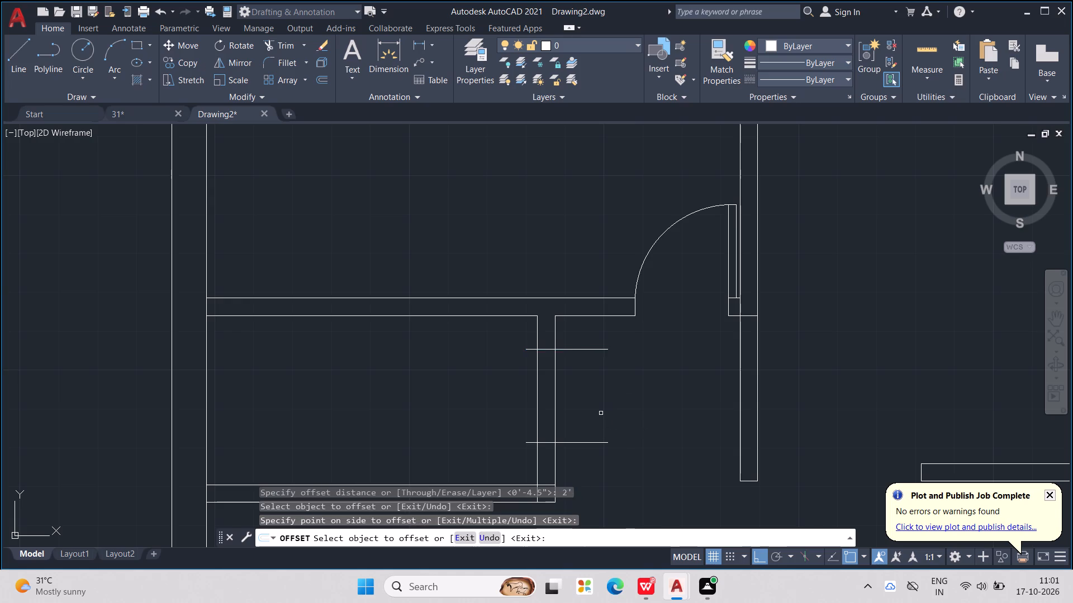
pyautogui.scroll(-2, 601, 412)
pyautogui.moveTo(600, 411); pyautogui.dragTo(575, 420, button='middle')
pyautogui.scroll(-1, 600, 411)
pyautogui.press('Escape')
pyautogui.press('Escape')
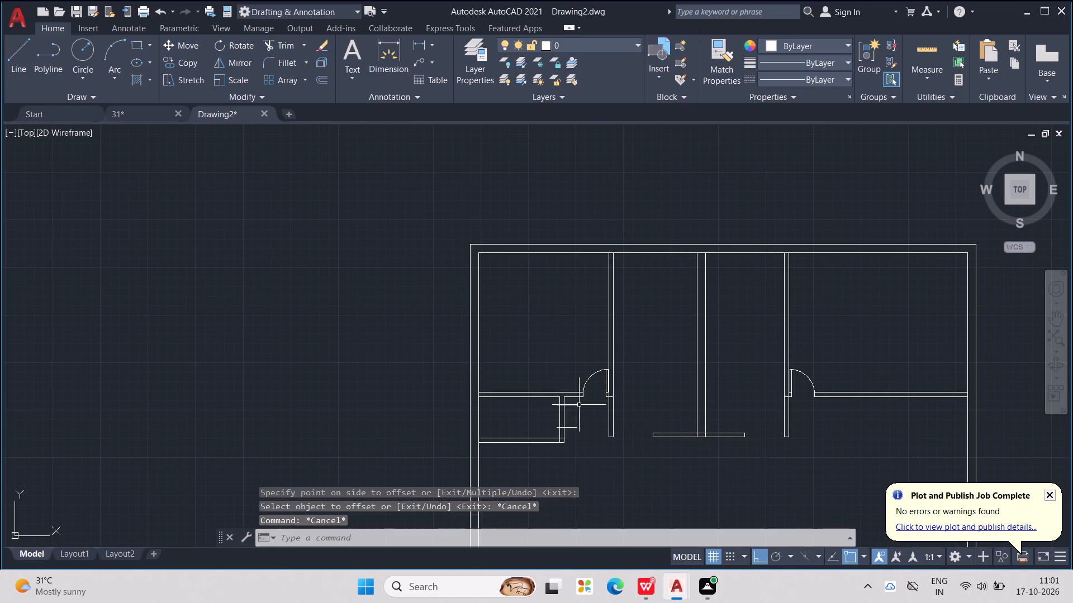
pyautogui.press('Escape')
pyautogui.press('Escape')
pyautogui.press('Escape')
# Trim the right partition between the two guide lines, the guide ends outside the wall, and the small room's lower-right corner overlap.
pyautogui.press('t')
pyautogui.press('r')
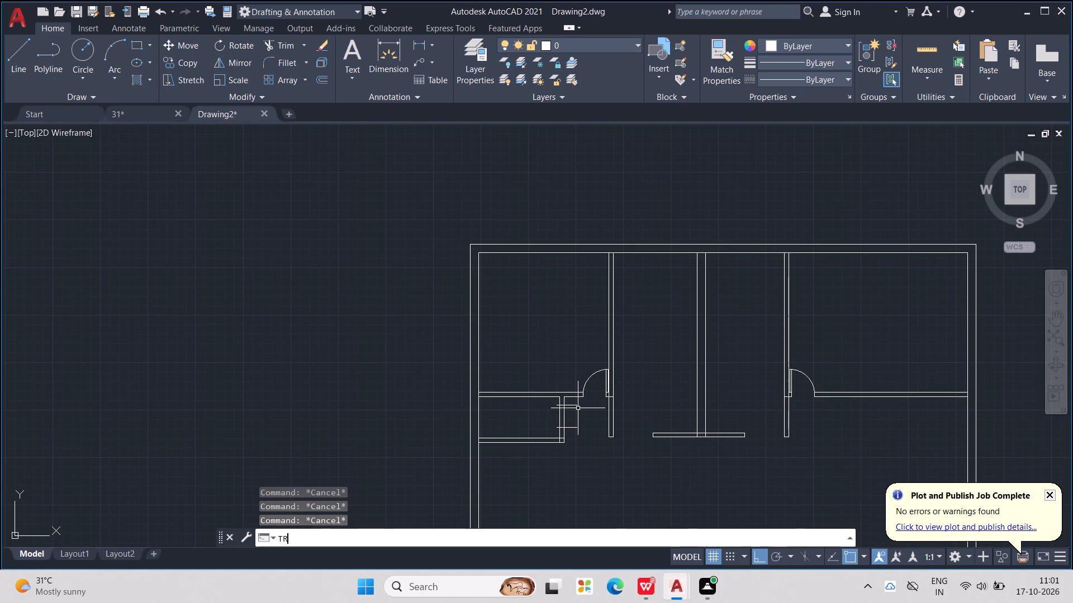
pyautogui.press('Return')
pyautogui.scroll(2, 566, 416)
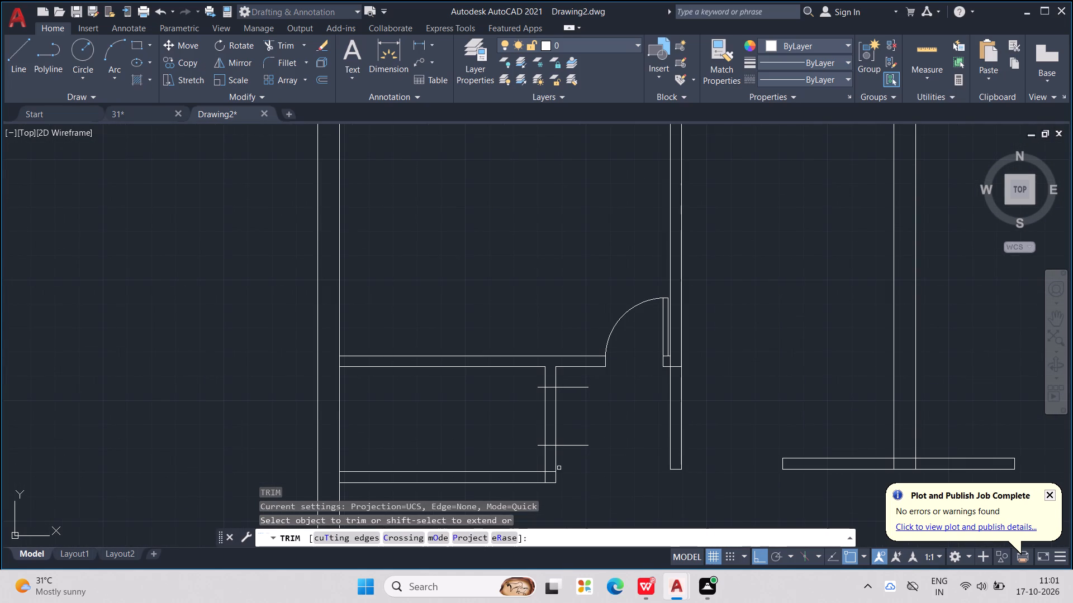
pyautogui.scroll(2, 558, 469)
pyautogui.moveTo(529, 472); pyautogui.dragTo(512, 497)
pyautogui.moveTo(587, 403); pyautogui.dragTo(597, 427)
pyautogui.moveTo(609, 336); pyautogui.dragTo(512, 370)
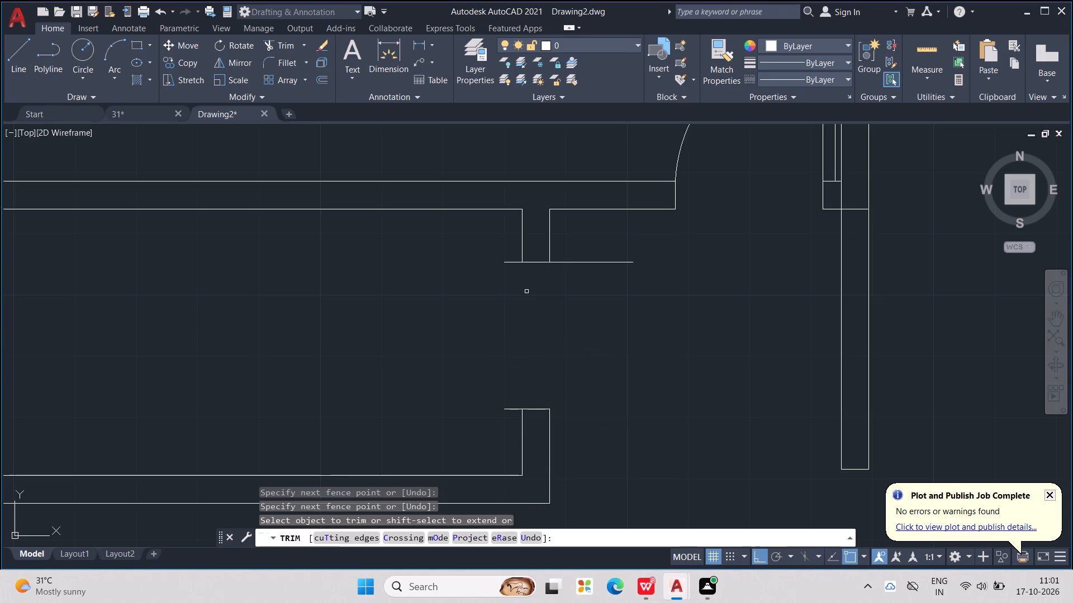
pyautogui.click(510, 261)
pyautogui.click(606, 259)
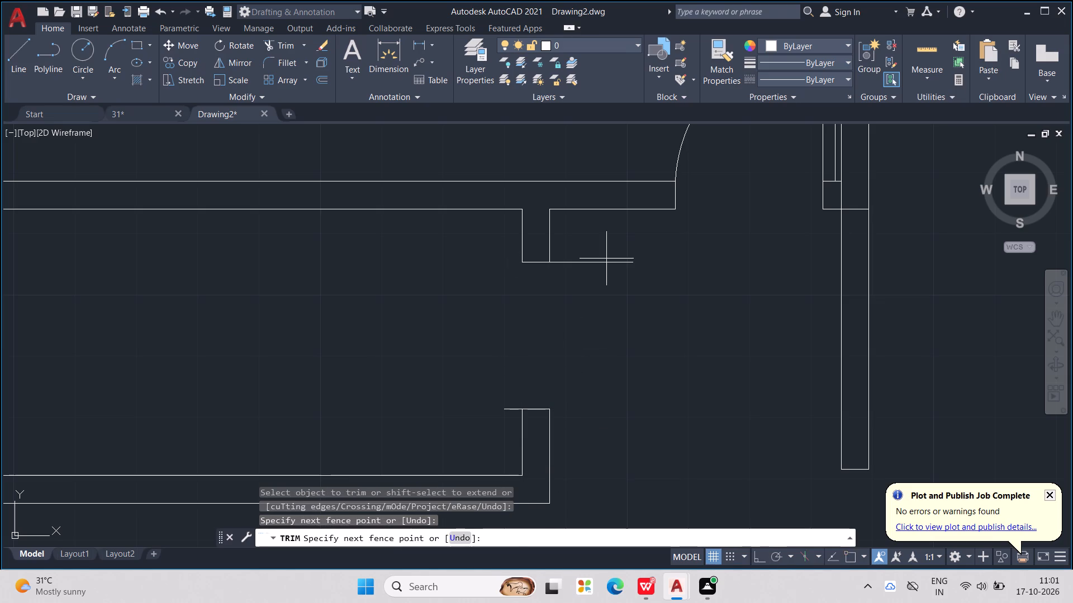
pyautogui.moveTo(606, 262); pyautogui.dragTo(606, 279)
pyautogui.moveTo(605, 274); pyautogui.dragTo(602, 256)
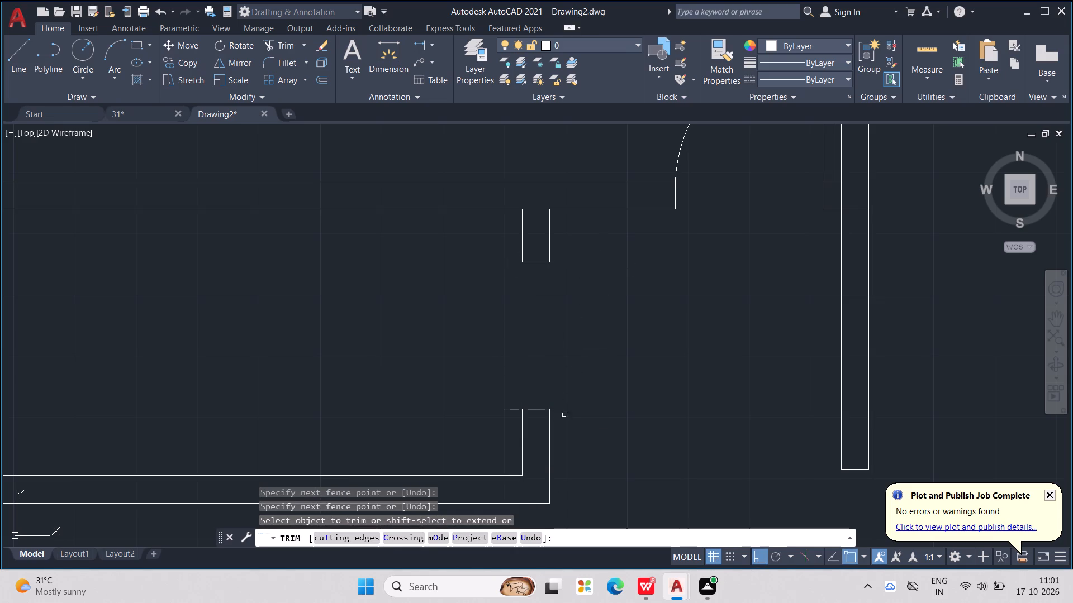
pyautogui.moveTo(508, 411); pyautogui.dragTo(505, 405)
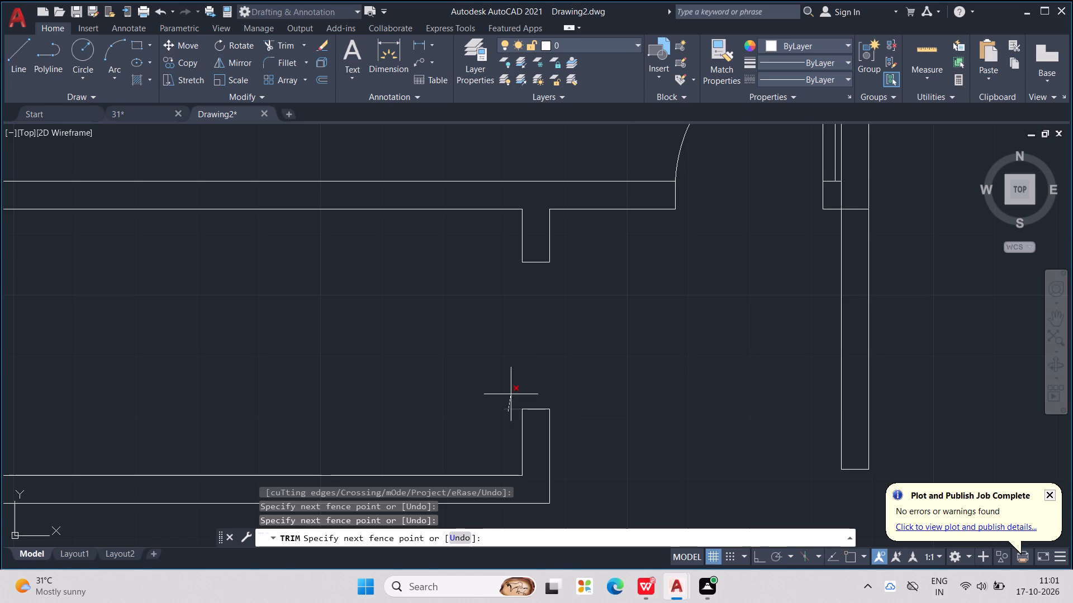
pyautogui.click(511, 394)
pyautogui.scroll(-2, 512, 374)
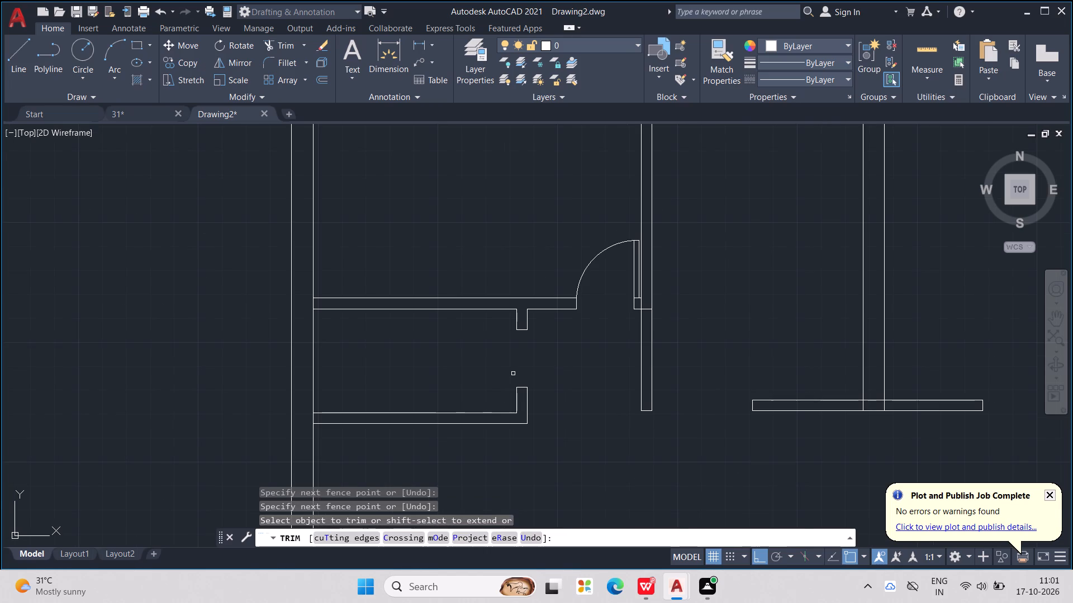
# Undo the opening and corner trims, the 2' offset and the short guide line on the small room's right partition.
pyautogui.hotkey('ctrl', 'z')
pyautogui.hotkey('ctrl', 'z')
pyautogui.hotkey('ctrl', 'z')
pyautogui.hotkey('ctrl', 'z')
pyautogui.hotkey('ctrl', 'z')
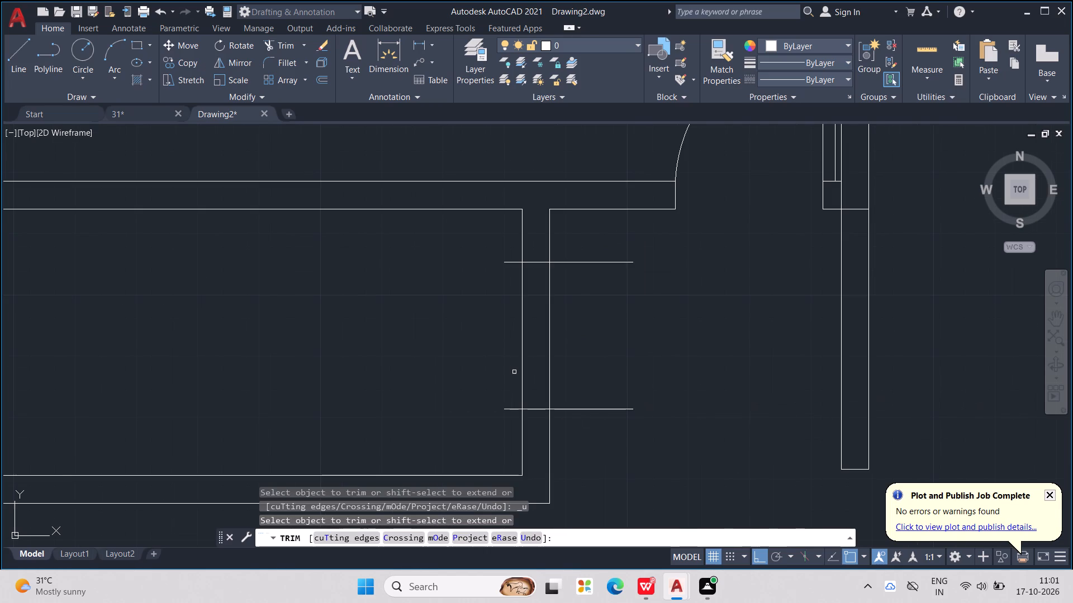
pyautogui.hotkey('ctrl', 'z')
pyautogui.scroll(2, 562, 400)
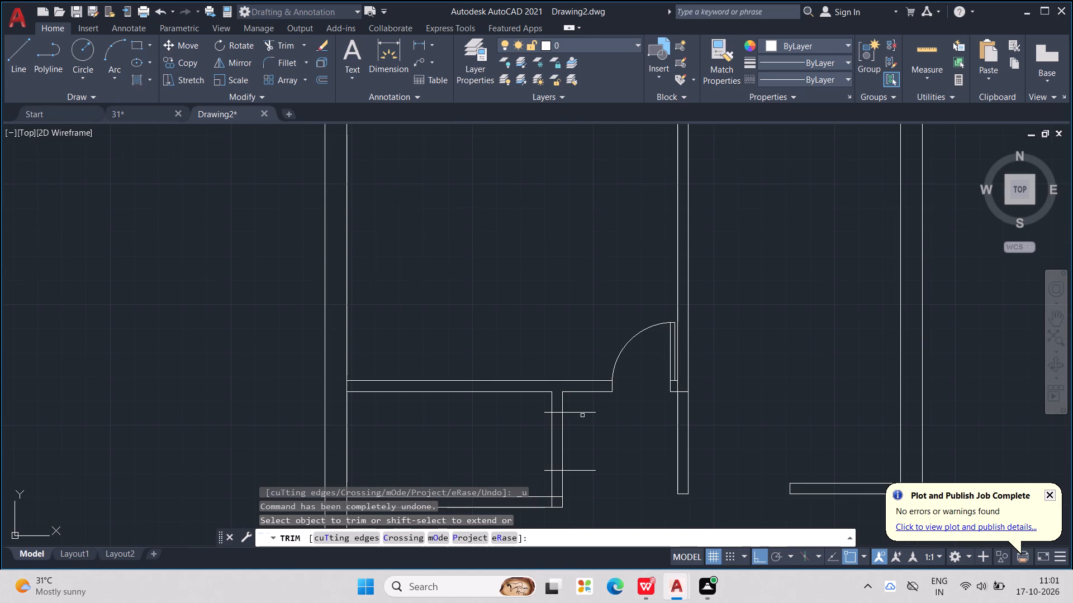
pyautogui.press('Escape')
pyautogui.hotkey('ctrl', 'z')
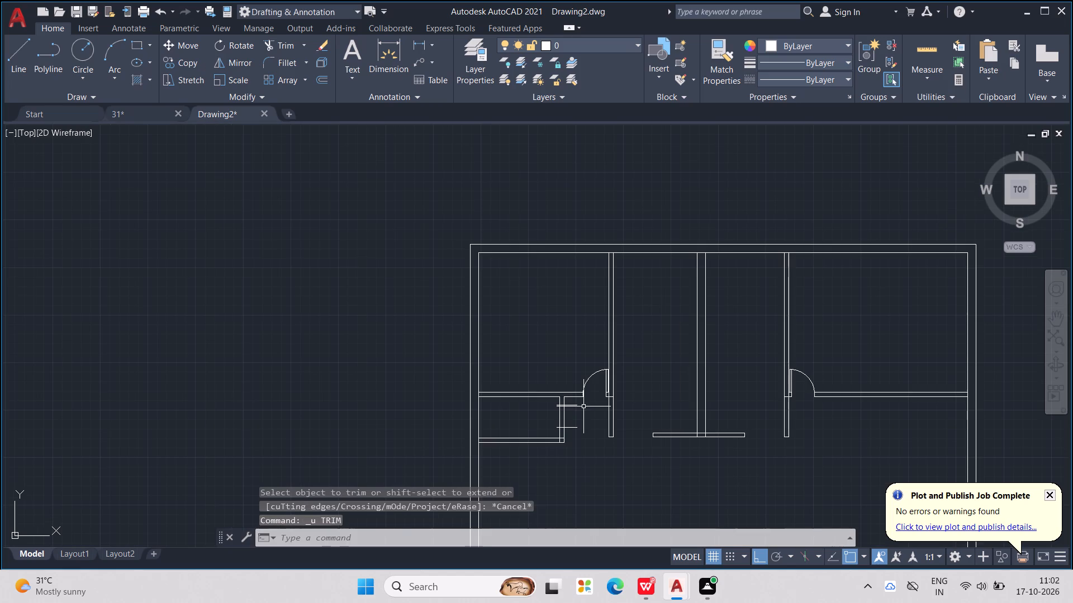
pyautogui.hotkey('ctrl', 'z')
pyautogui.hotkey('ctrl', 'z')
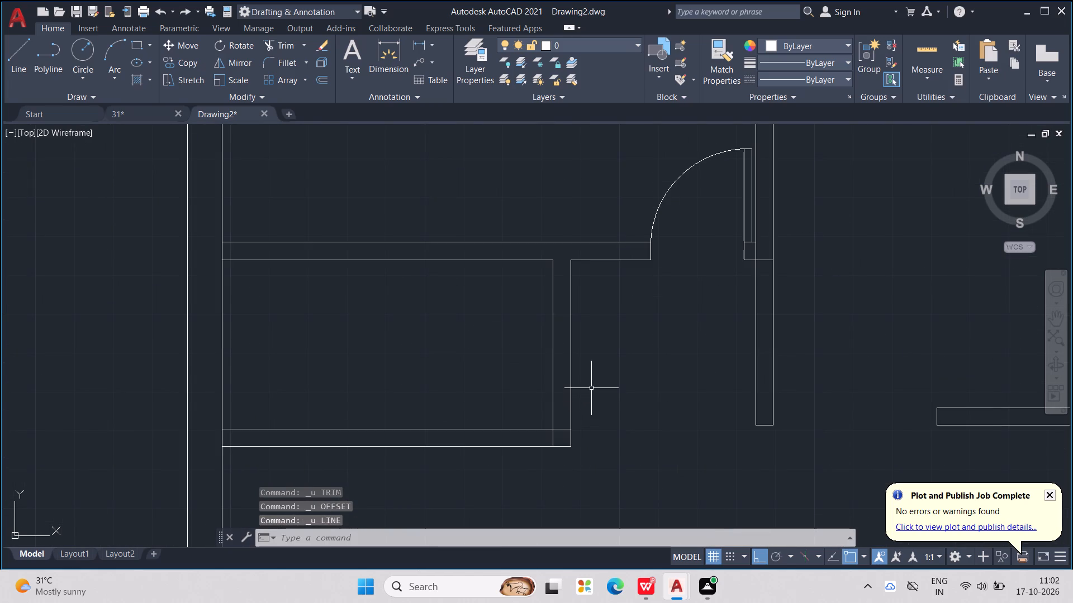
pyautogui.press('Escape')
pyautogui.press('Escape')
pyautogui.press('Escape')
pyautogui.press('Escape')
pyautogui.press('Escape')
# Start a line at the small room's inner lower-right corner and draw its first segment 1" upward along the partition.
pyautogui.press('l')
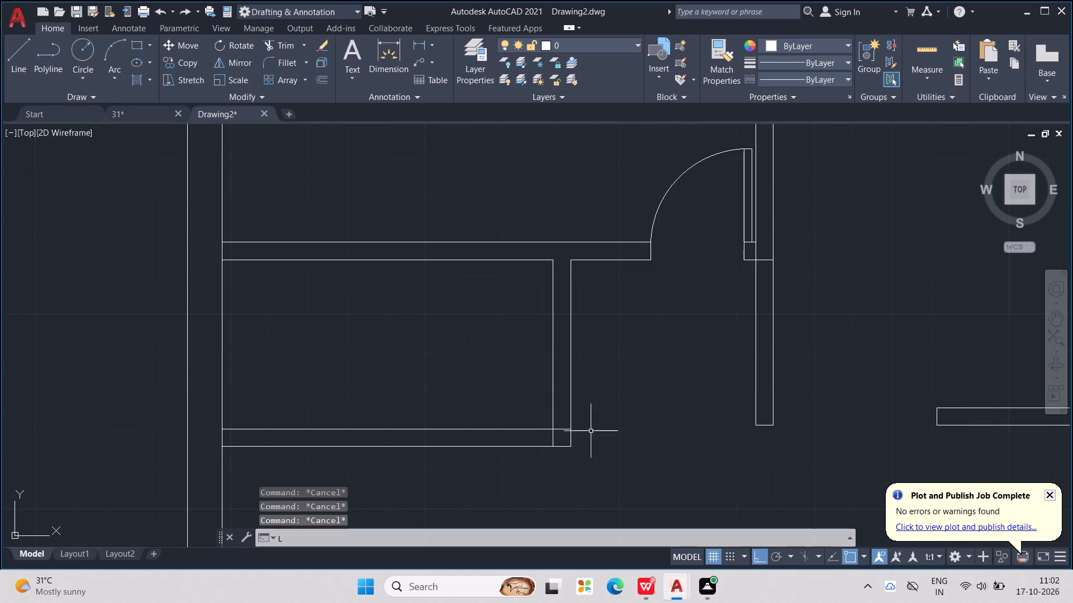
pyautogui.press('Return')
pyautogui.scroll(1, 564, 437)
pyautogui.click(550, 423)
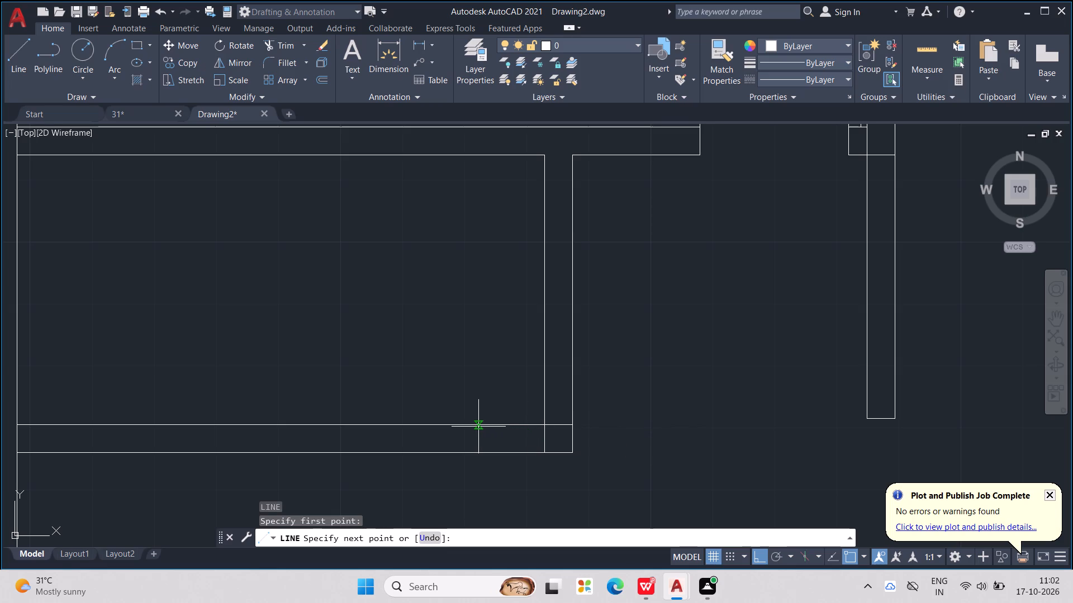
pyautogui.press('1')
pyautogui.press('BackSpace')
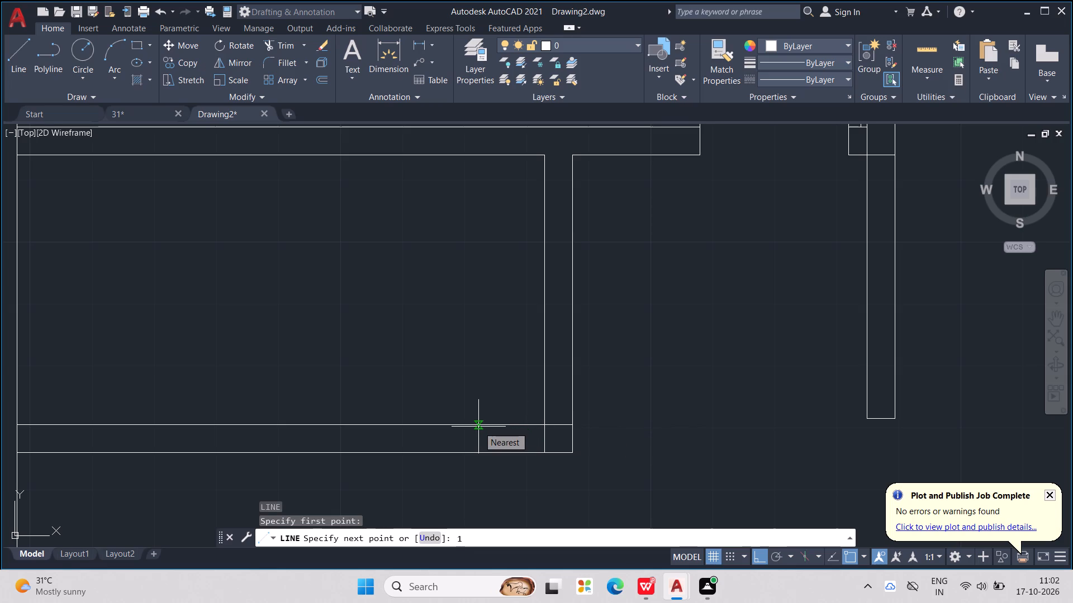
pyautogui.press('2')
pyautogui.press("'")
pyautogui.press('Return')
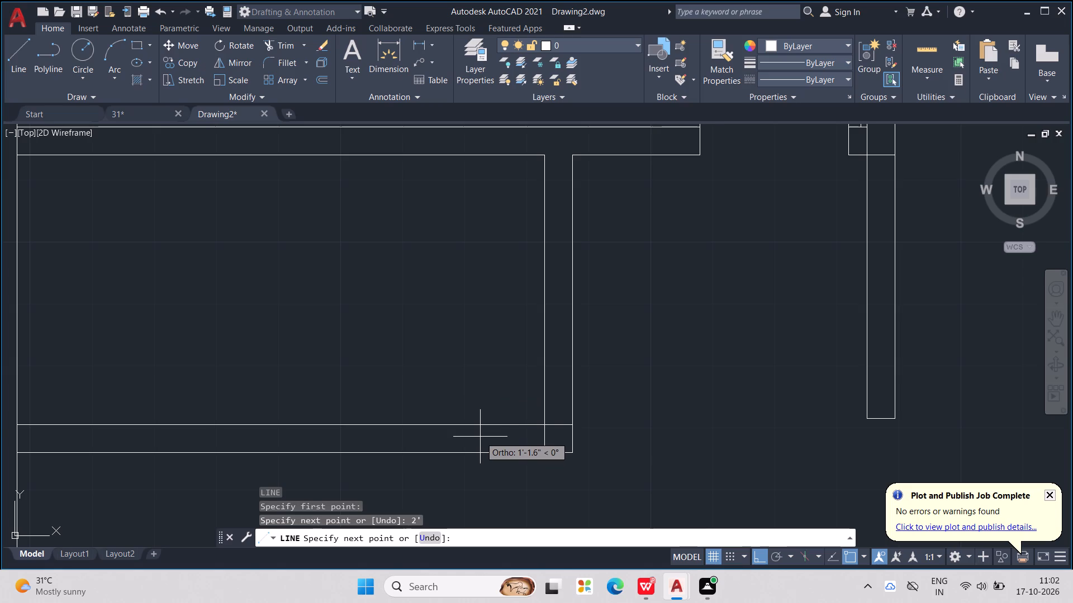
pyautogui.hotkey('ctrl', 'z')
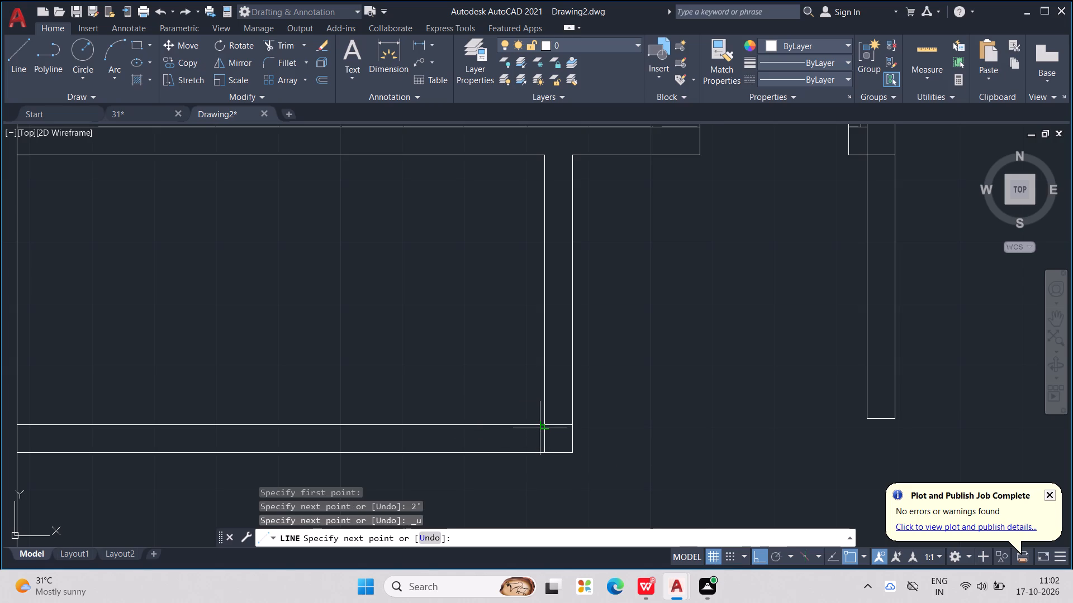
pyautogui.write("1'")
pyautogui.press('Return')
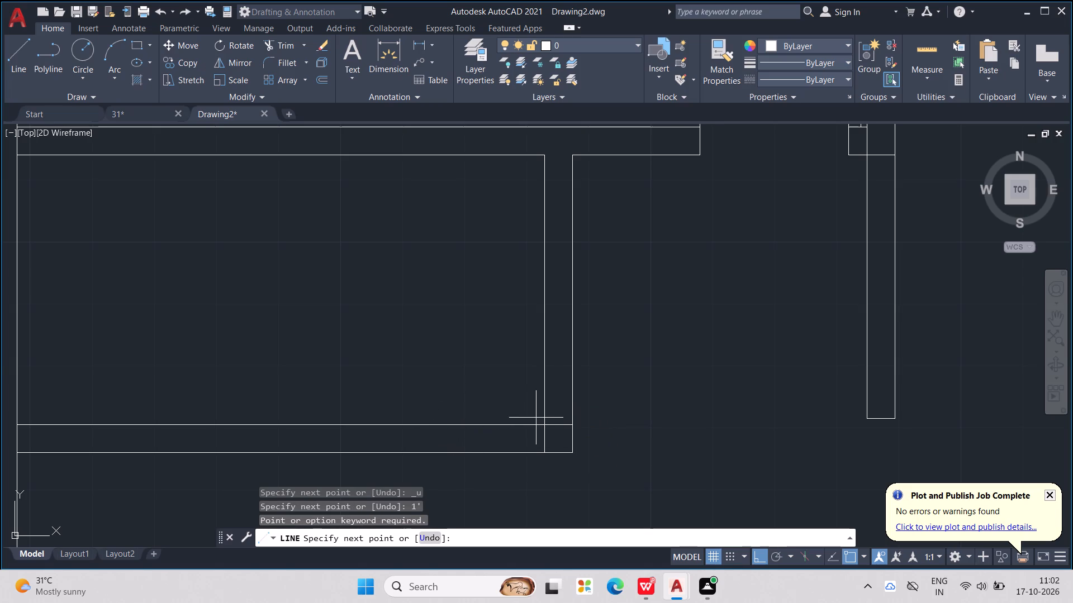
pyautogui.click(550, 425)
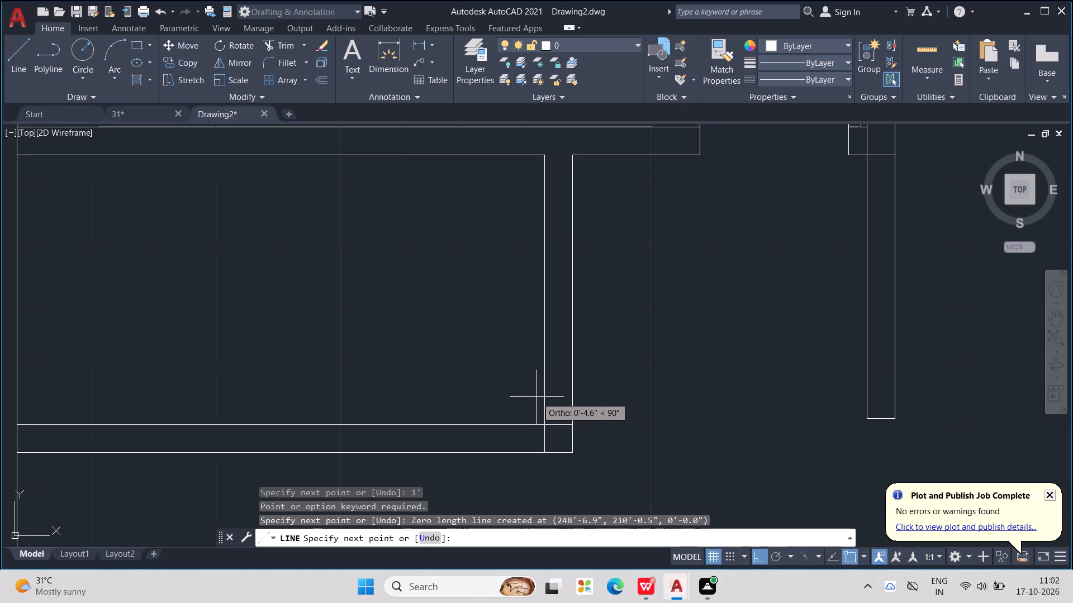
pyautogui.write('1"')
pyautogui.press('Return')
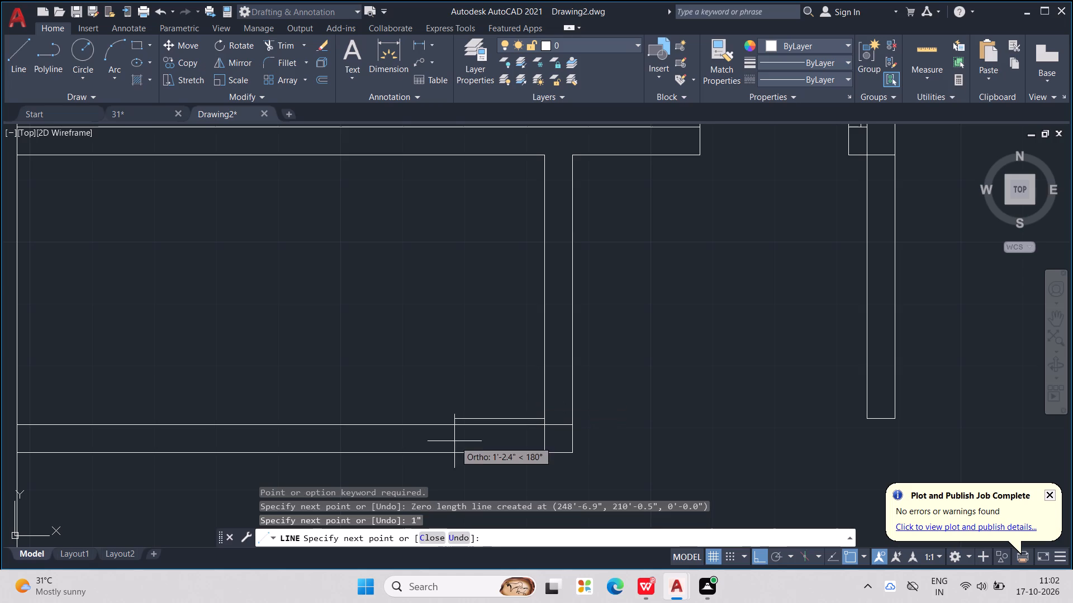
# Continue the line as a door leaf outline: 2' left, 2" up, and back across to the right partition's outer face.
pyautogui.moveTo(400, 428); pyautogui.dragTo(430, 513, button='middle')
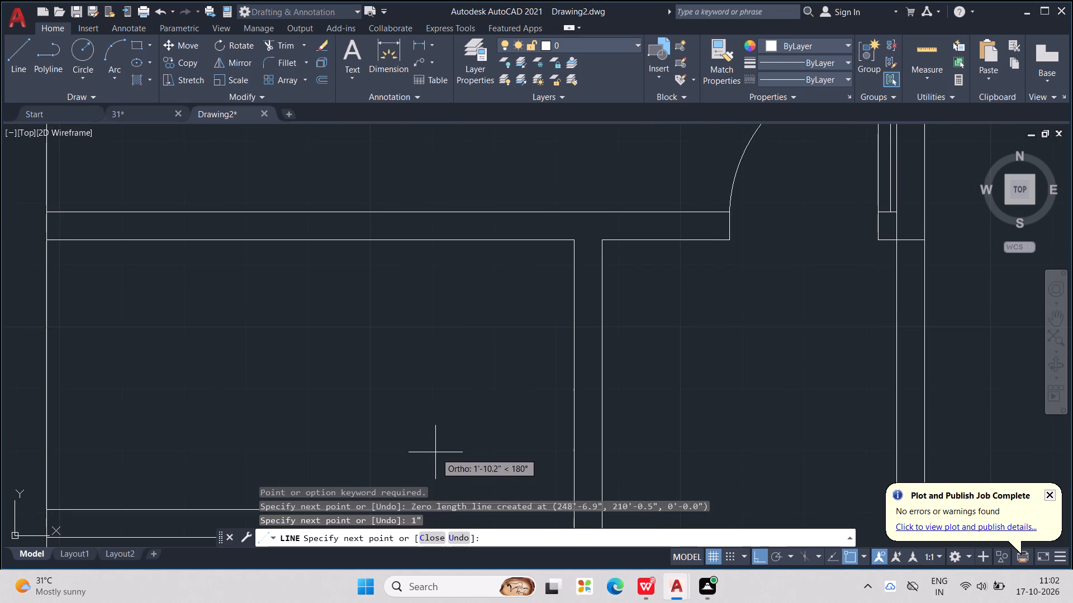
pyautogui.moveTo(435, 452); pyautogui.dragTo(443, 337, button='middle')
pyautogui.write("2'")
pyautogui.press('Return')
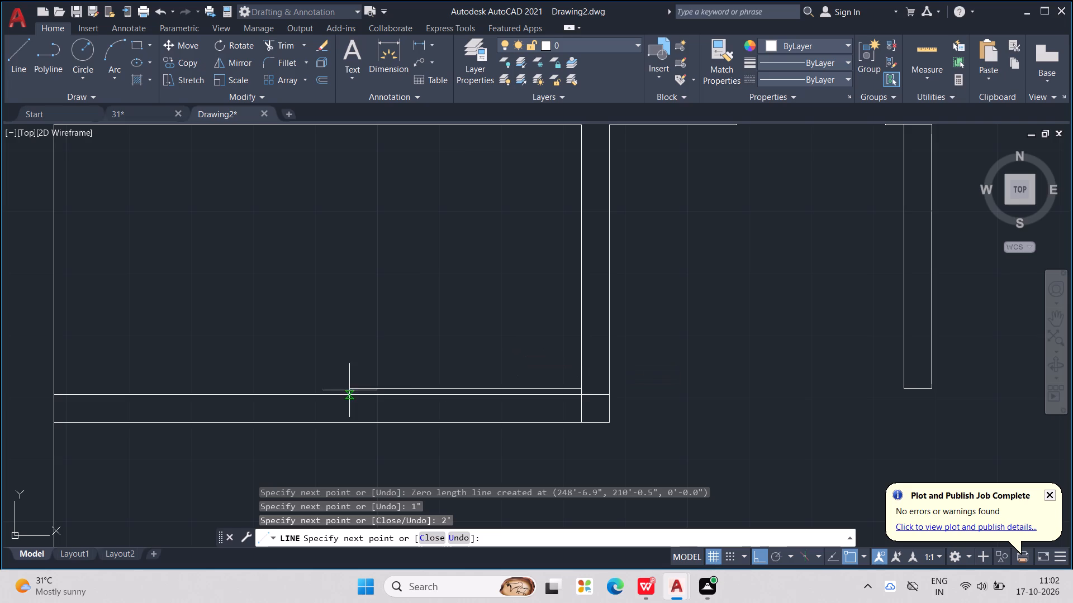
pyautogui.write('2"')
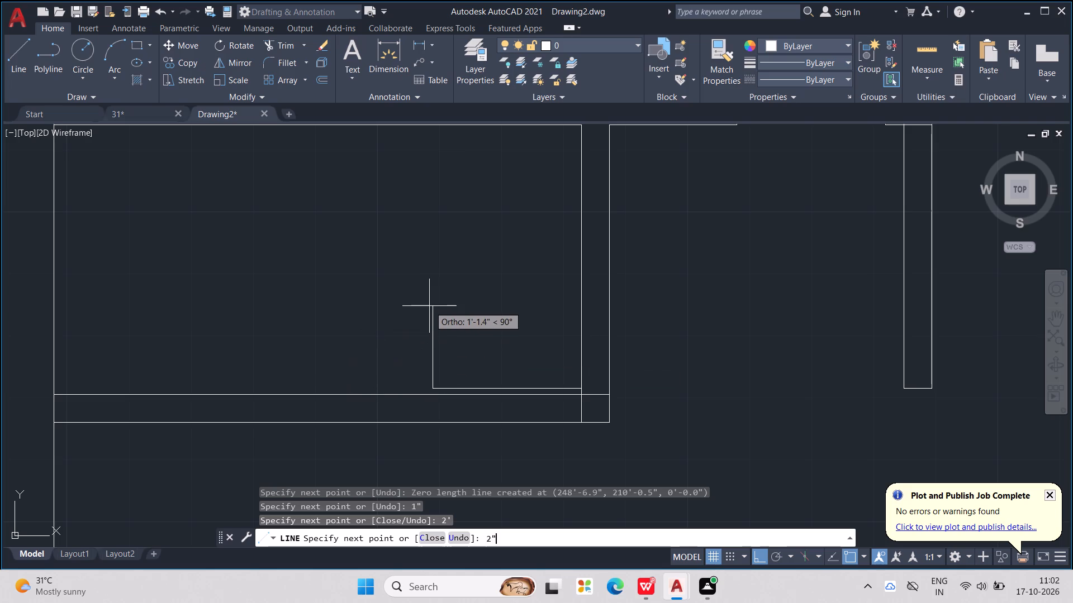
pyautogui.press('Return')
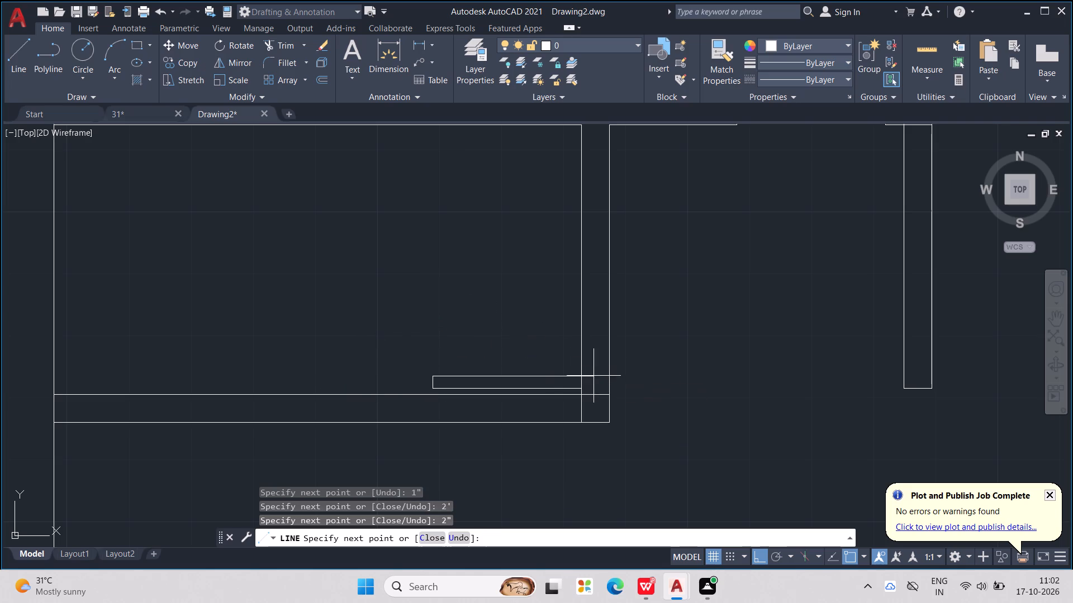
pyautogui.scroll(2, 578, 380)
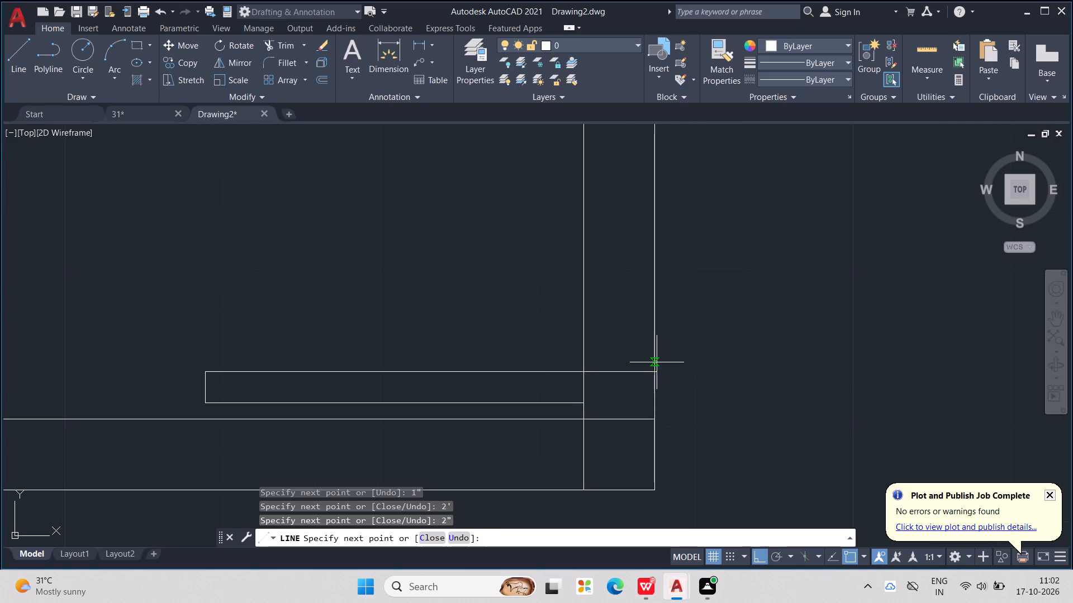
pyautogui.click(657, 370)
pyautogui.scroll(-4, 647, 370)
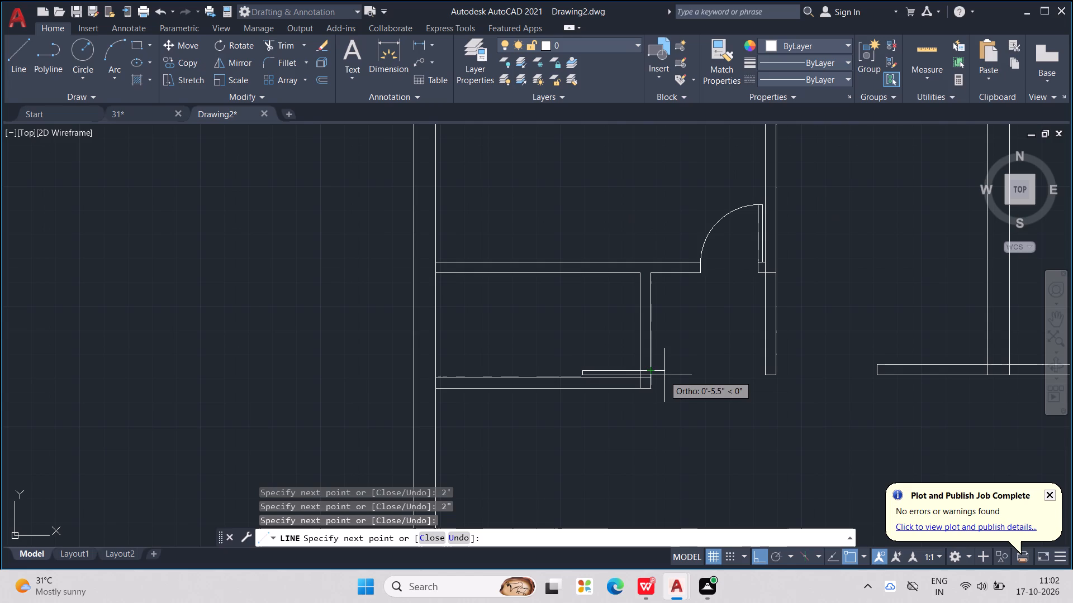
pyautogui.press('Escape')
pyautogui.press('Escape')
pyautogui.press('Escape')
pyautogui.press('Escape')
# Draw a short horizontal guide line across the upper part of the small room's right partition.
pyautogui.press('l')
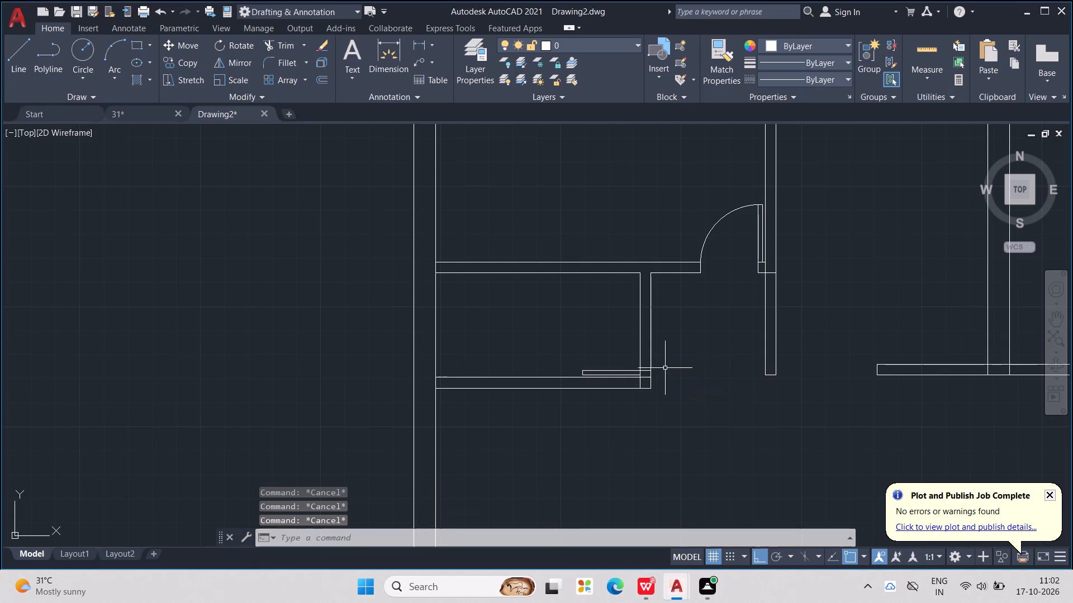
pyautogui.press('Return')
pyautogui.moveTo(649, 322); pyautogui.dragTo(640, 403, button='middle')
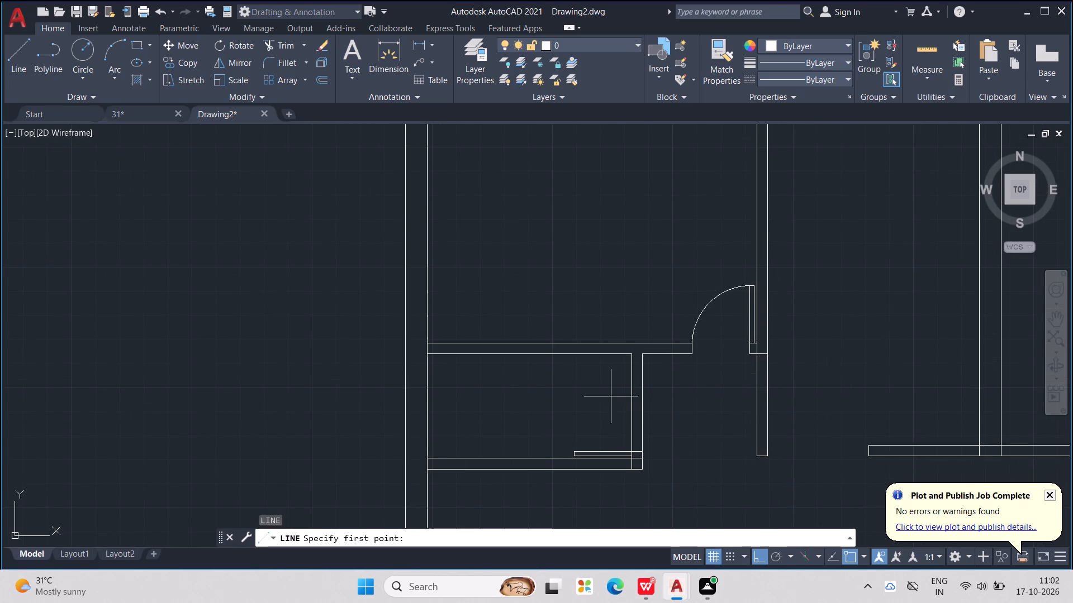
pyautogui.click(610, 393)
pyautogui.click(668, 393)
pyautogui.press('Escape')
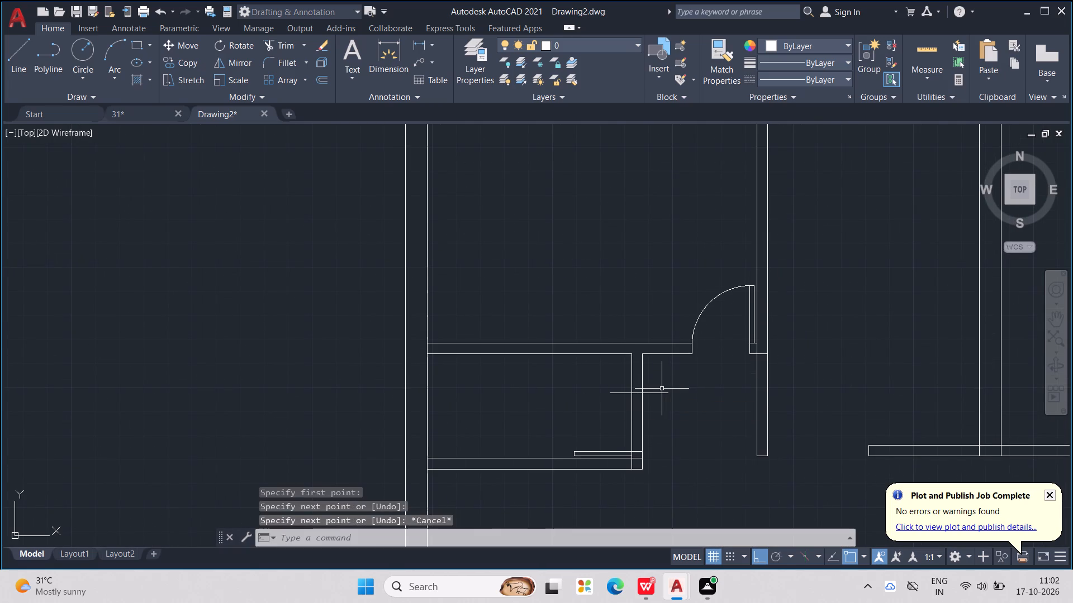
pyautogui.press('Escape')
pyautogui.press('Escape')
pyautogui.press('Escape')
# Start a three-point arc for the swing of the small room's new door leaf.
pyautogui.click(98, 30)
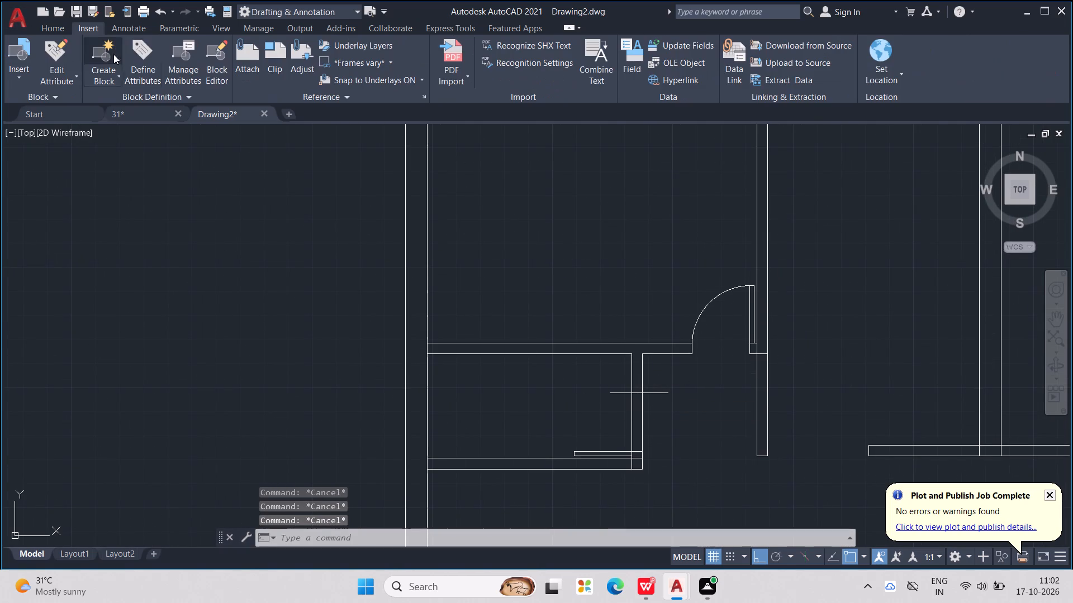
pyautogui.scroll(4, 554, 458)
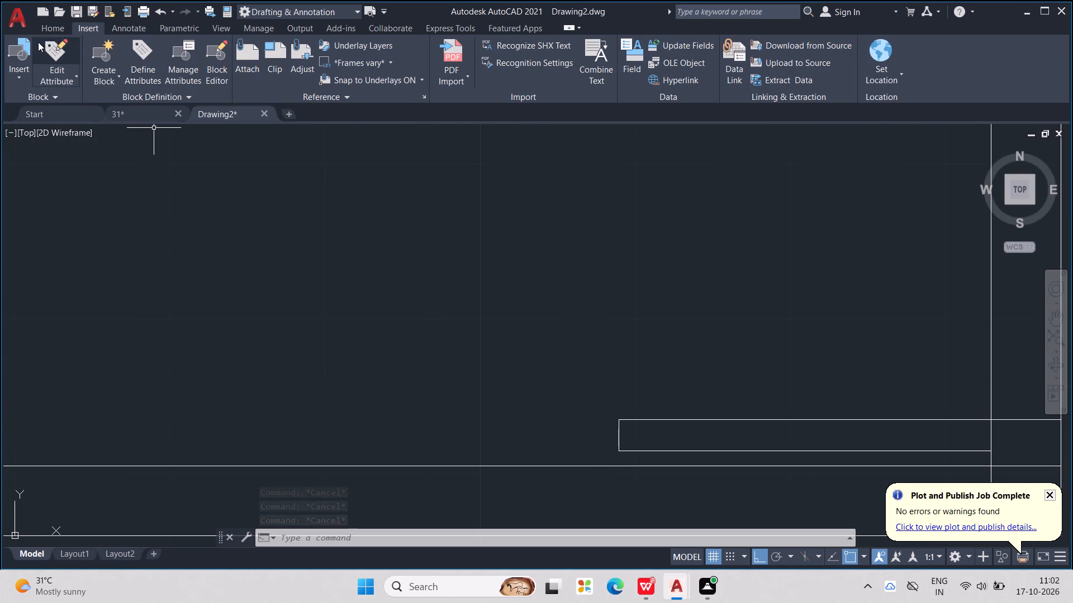
pyautogui.click(46, 22)
pyautogui.click(53, 28)
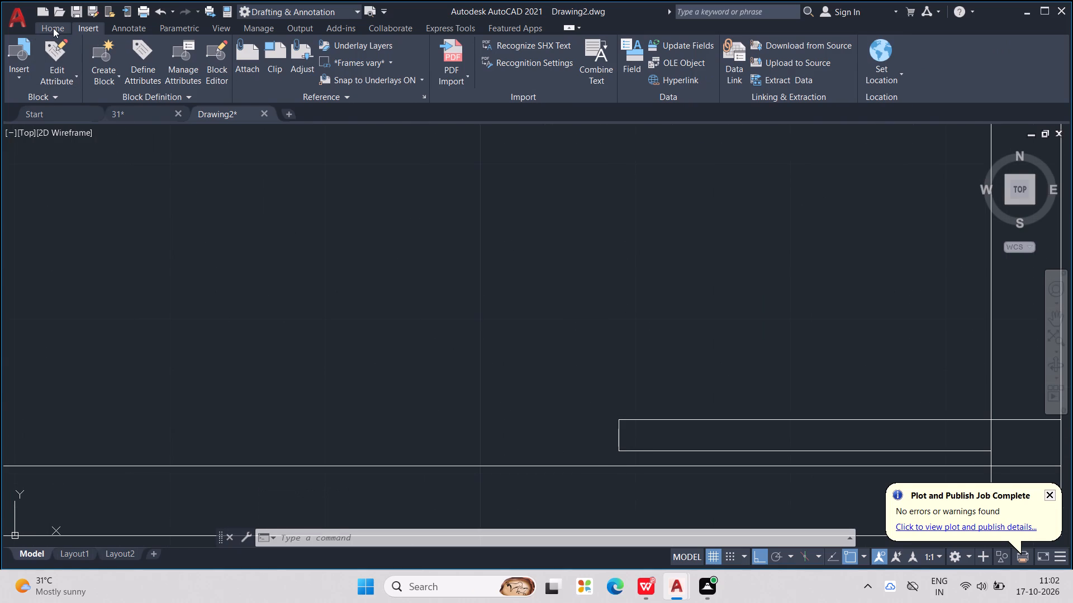
pyautogui.click(116, 41)
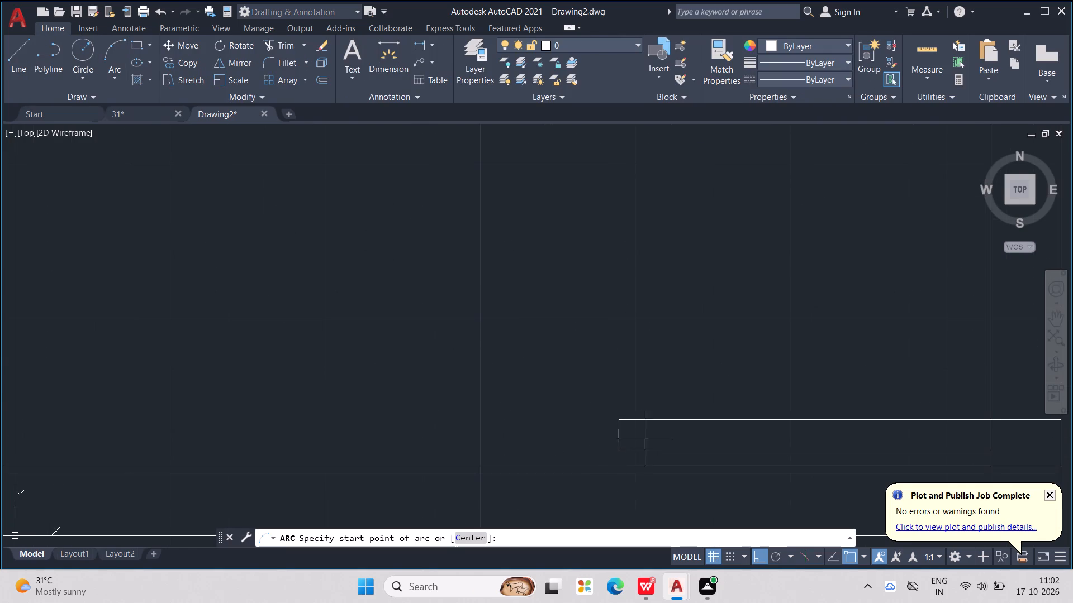
# Draw the three-point swing arc from the small room's door leaf tip up to the guide line at the right partition's inner face.
pyautogui.click(624, 448)
pyautogui.click(620, 417)
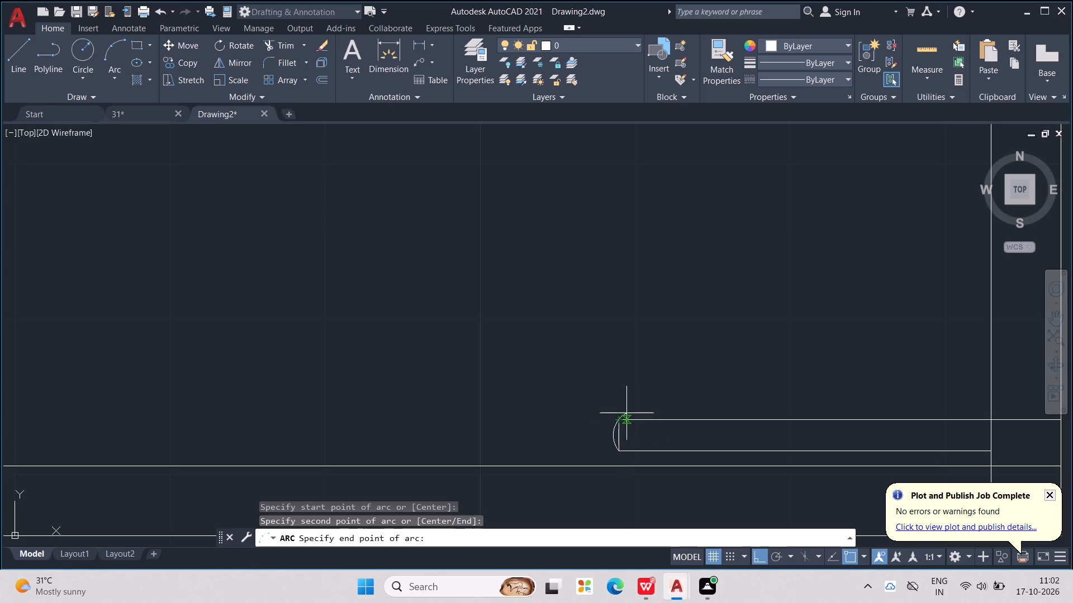
pyautogui.scroll(-2, 627, 410)
pyautogui.moveTo(627, 410); pyautogui.dragTo(616, 434, button='middle')
pyautogui.scroll(-1, 627, 410)
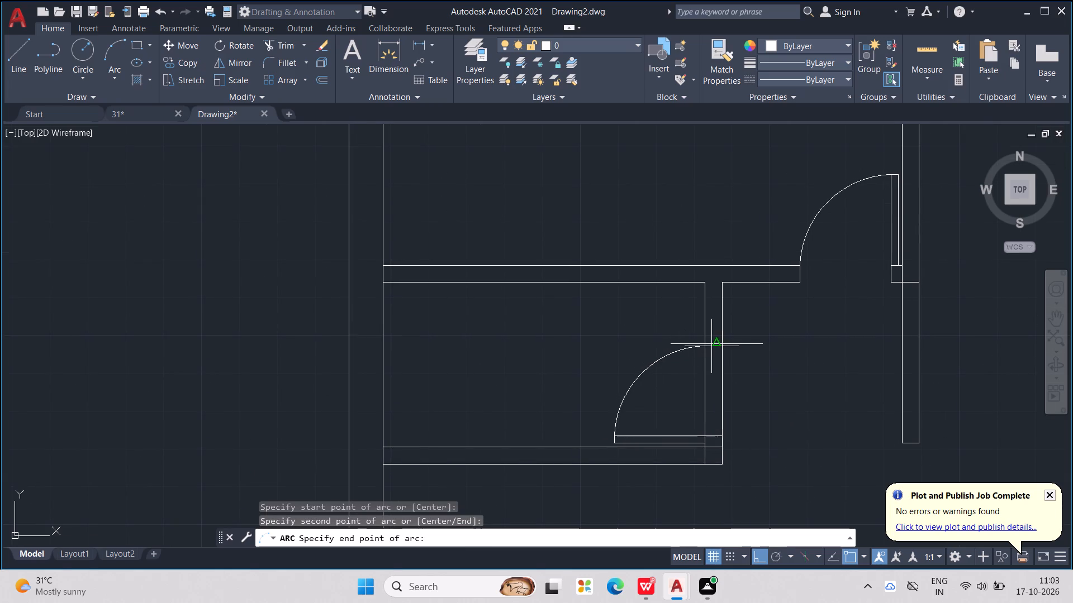
pyautogui.click(705, 345)
pyautogui.press('Escape')
pyautogui.press('Escape')
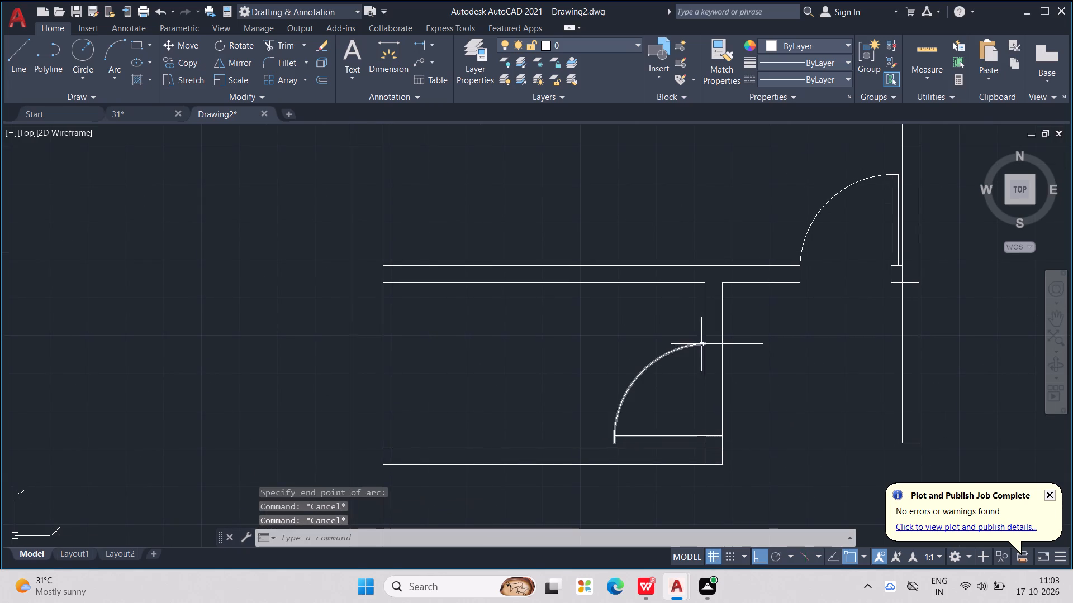
pyautogui.press('Escape')
pyautogui.press('Escape')
pyautogui.press('Escape')
# Trim the small room's right partition faces out of the door opening and trim both overhanging ends of the guide line.
pyautogui.press('t')
pyautogui.press('r')
pyautogui.press('Return')
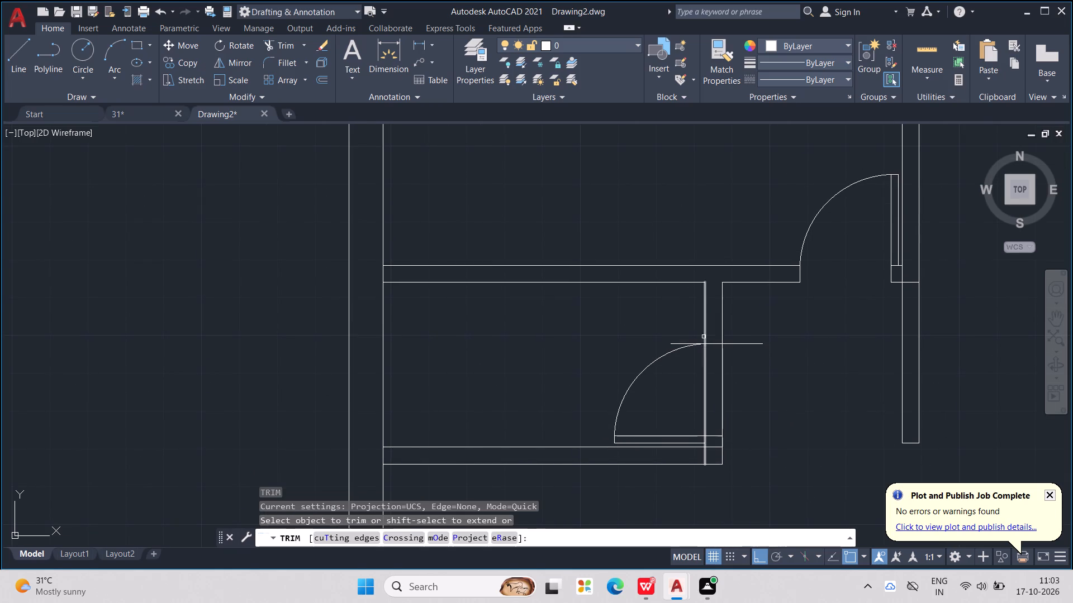
pyautogui.moveTo(766, 383); pyautogui.dragTo(682, 400)
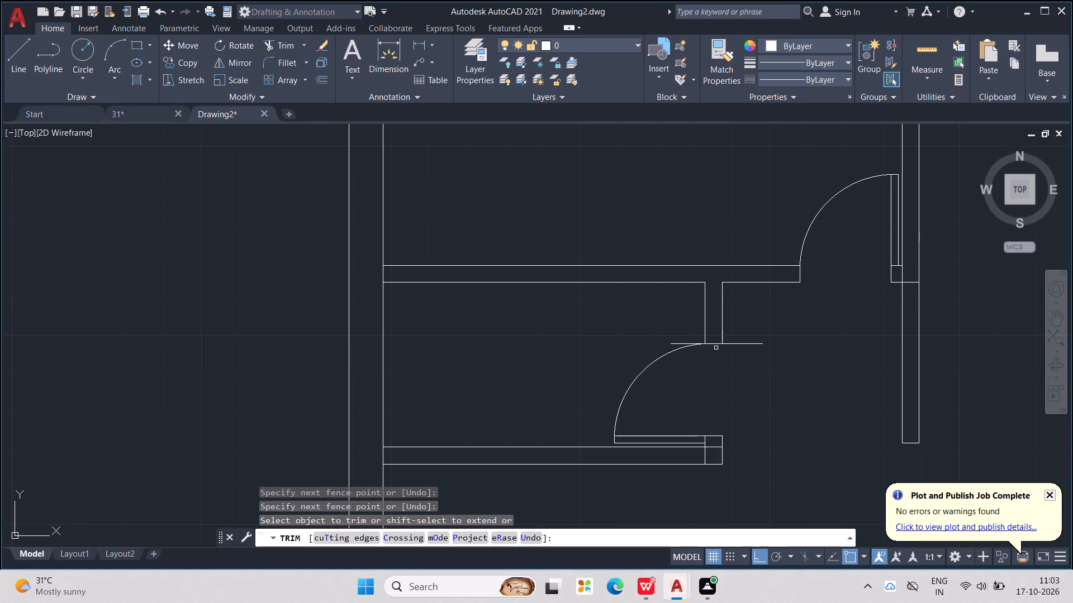
pyautogui.moveTo(733, 332); pyautogui.dragTo(733, 354)
pyautogui.scroll(2, 697, 352)
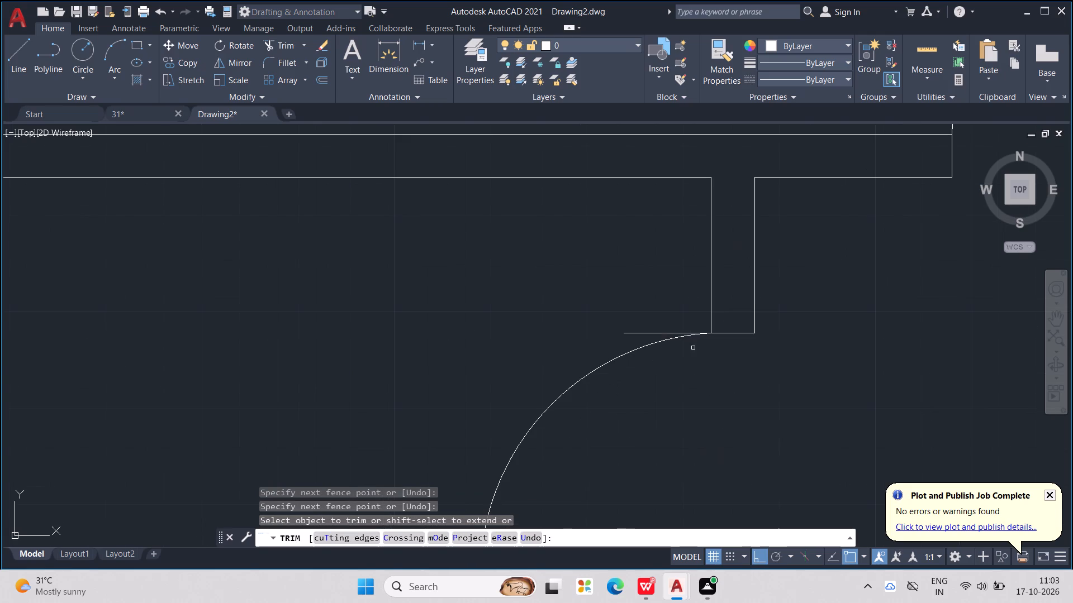
pyautogui.moveTo(635, 331); pyautogui.dragTo(640, 343)
# Trim the overlapping wall lines inside the small room's lower-right corner junction below the door leaf.
pyautogui.moveTo(638, 319); pyautogui.dragTo(615, 263, button='middle')
pyautogui.scroll(-1, 615, 263)
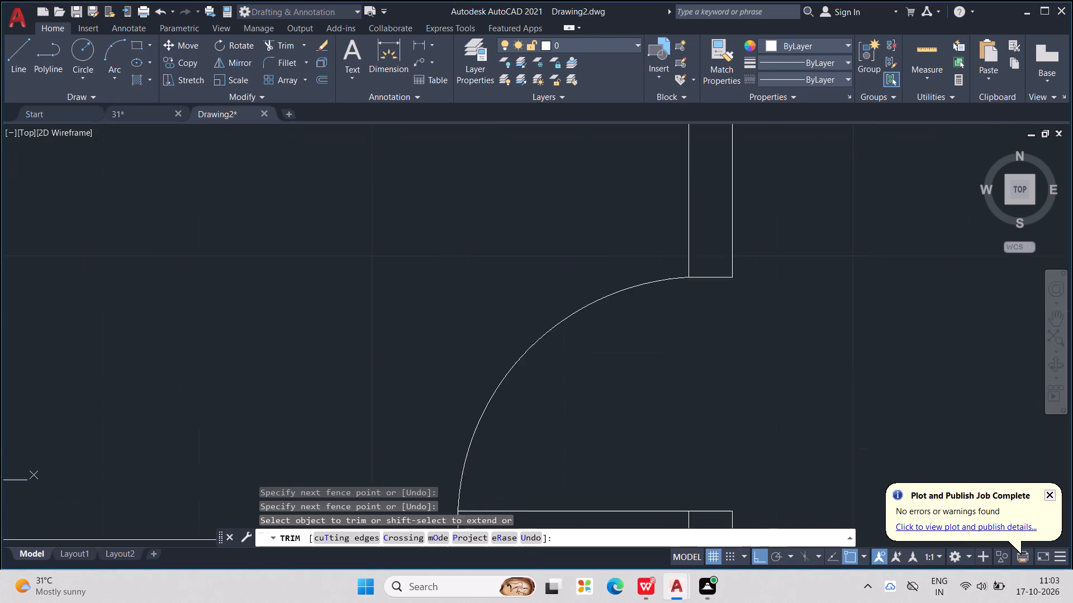
pyautogui.scroll(-1, 614, 261)
pyautogui.scroll(1, 655, 376)
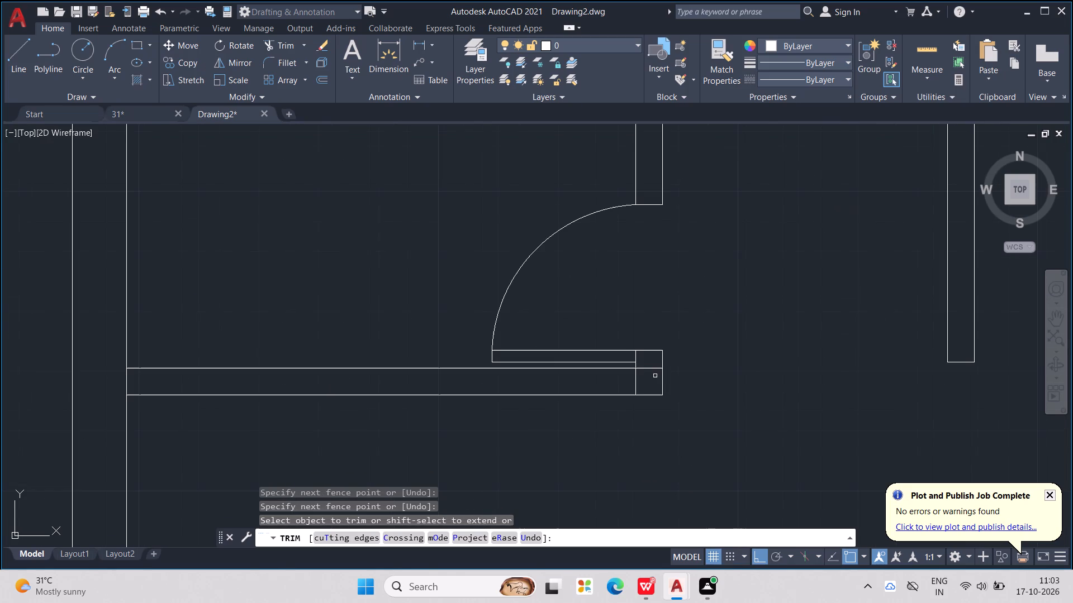
pyautogui.moveTo(651, 365); pyautogui.dragTo(613, 379)
pyautogui.scroll(-1, 613, 379)
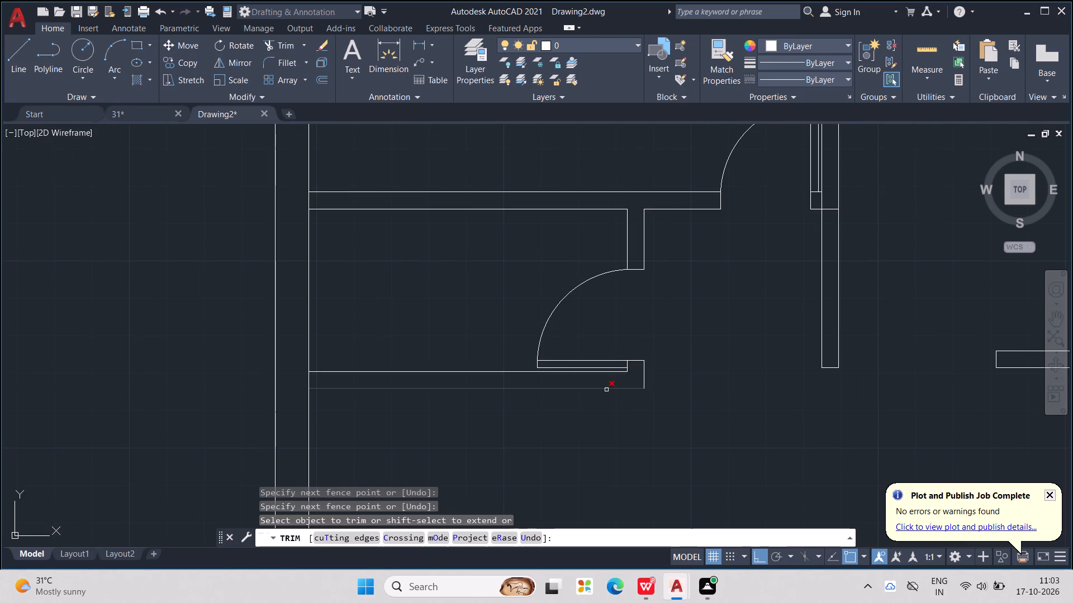
pyautogui.scroll(-3, 615, 419)
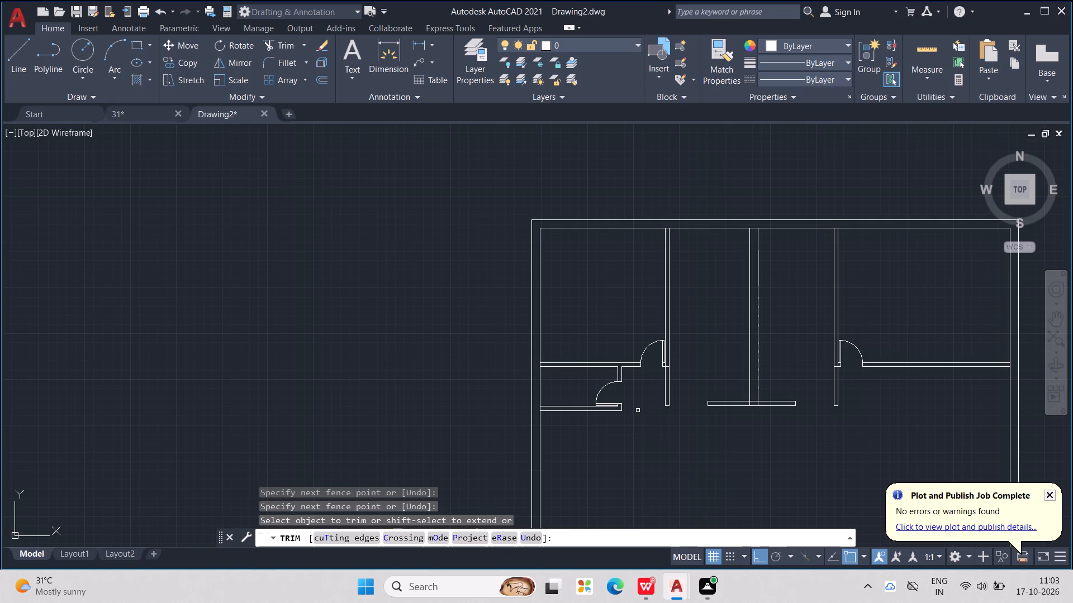
pyautogui.press('Escape')
pyautogui.press('Escape')
pyautogui.press('Escape')
pyautogui.press('Escape')
pyautogui.press('Escape')
pyautogui.press('Escape')
pyautogui.press('Escape')
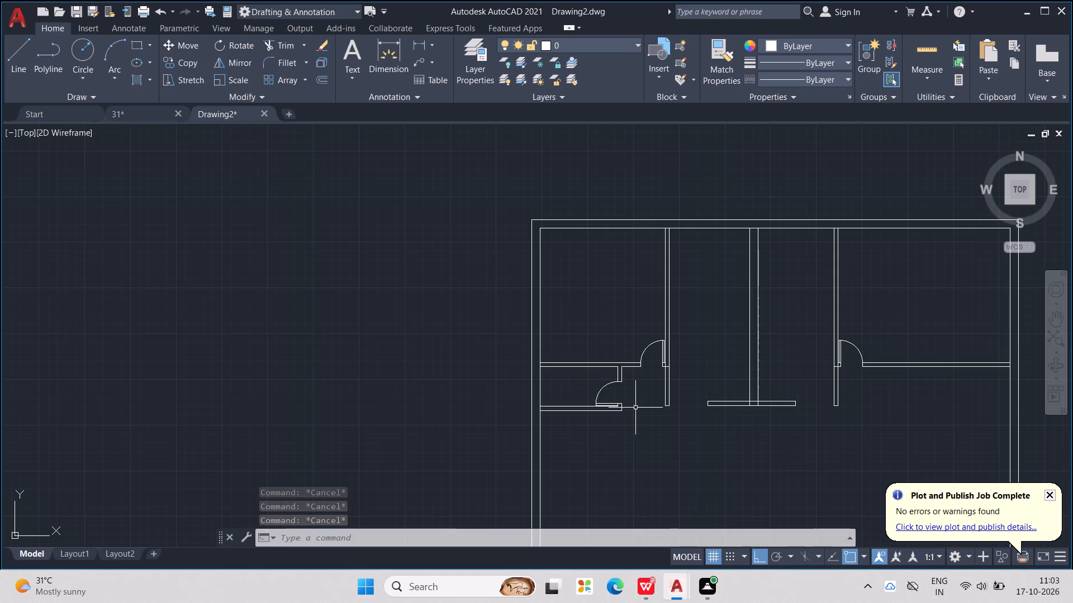
# Trim the short line crossing the left vertical partition beside the upper-left room's swing door.
pyautogui.scroll(-2, 476, 291)
pyautogui.middleClick(476, 291)
pyautogui.moveTo(551, 395); pyautogui.dragTo(545, 376, button='middle')
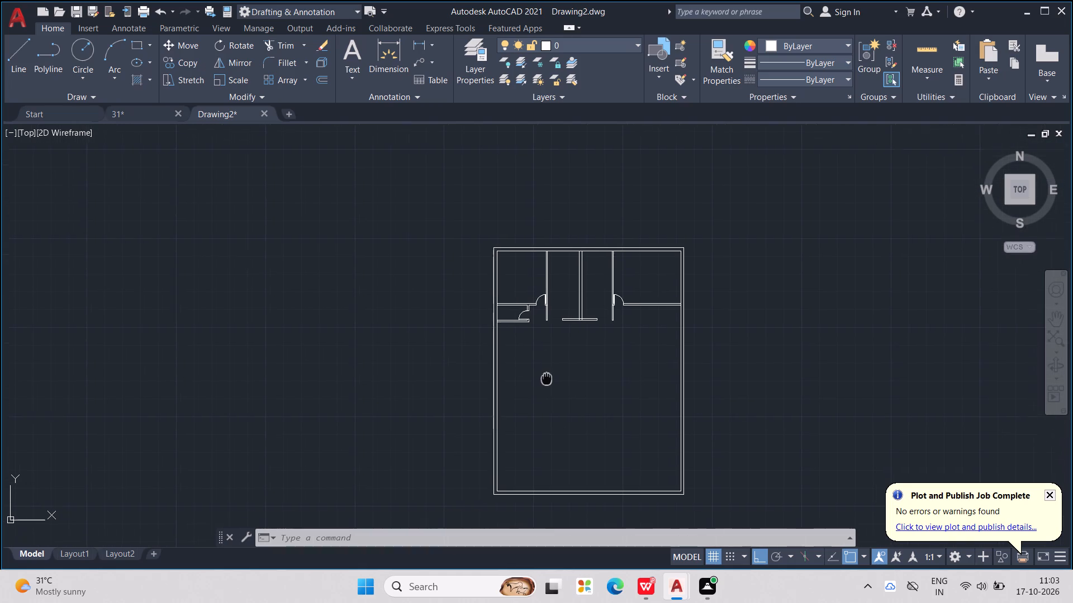
pyautogui.moveTo(545, 376); pyautogui.dragTo(543, 357, button='middle')
pyautogui.scroll(1, 553, 329)
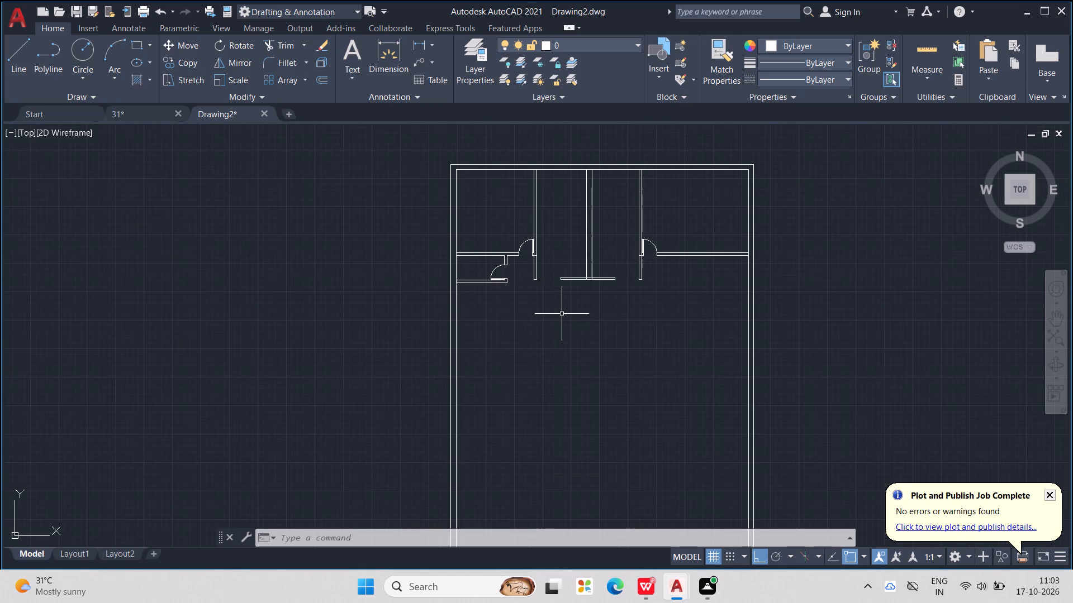
pyautogui.scroll(2, 549, 263)
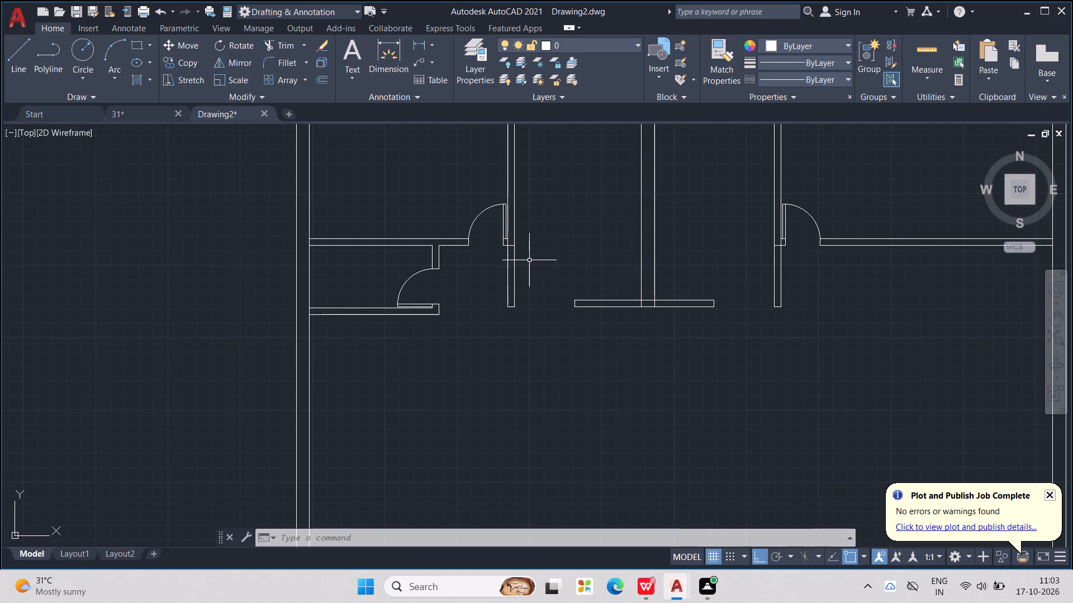
pyautogui.scroll(1, 516, 246)
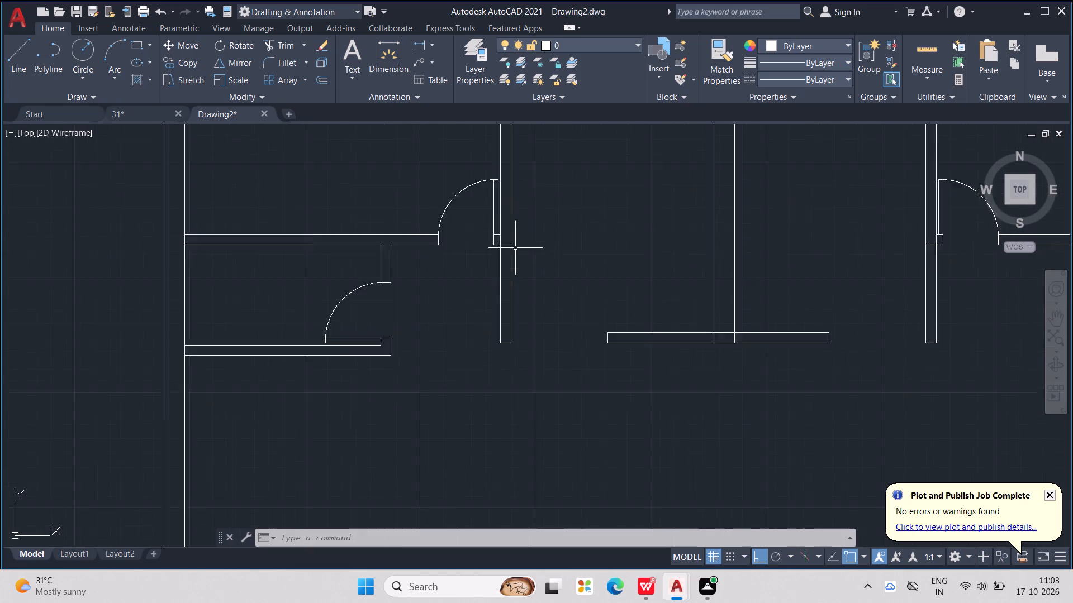
pyautogui.scroll(2, 515, 248)
pyautogui.write('TR')
pyautogui.press('Return')
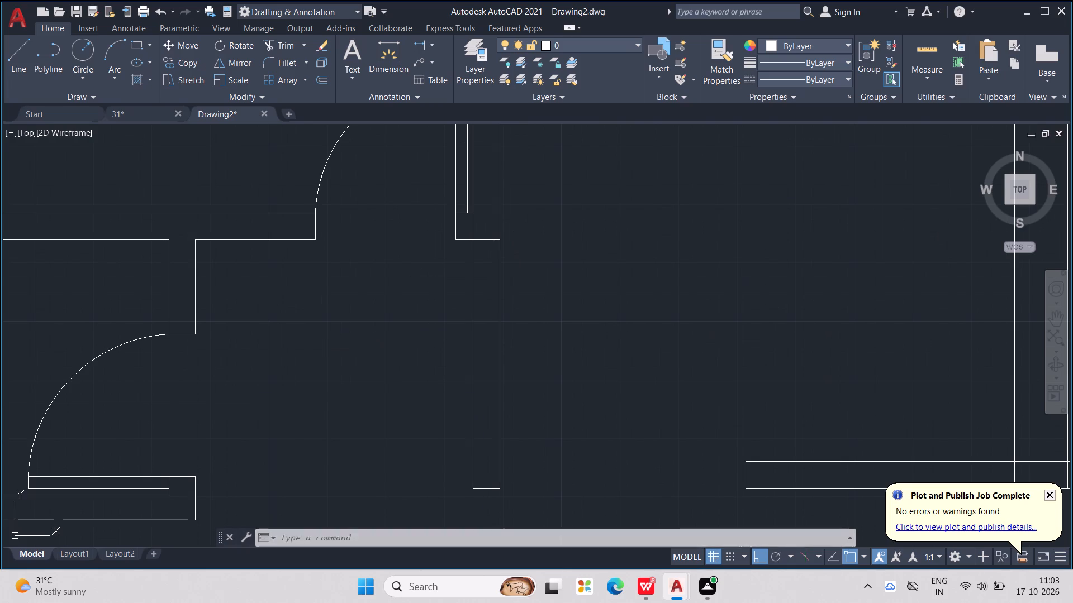
pyautogui.moveTo(491, 237); pyautogui.dragTo(491, 246)
pyautogui.scroll(-3, 491, 245)
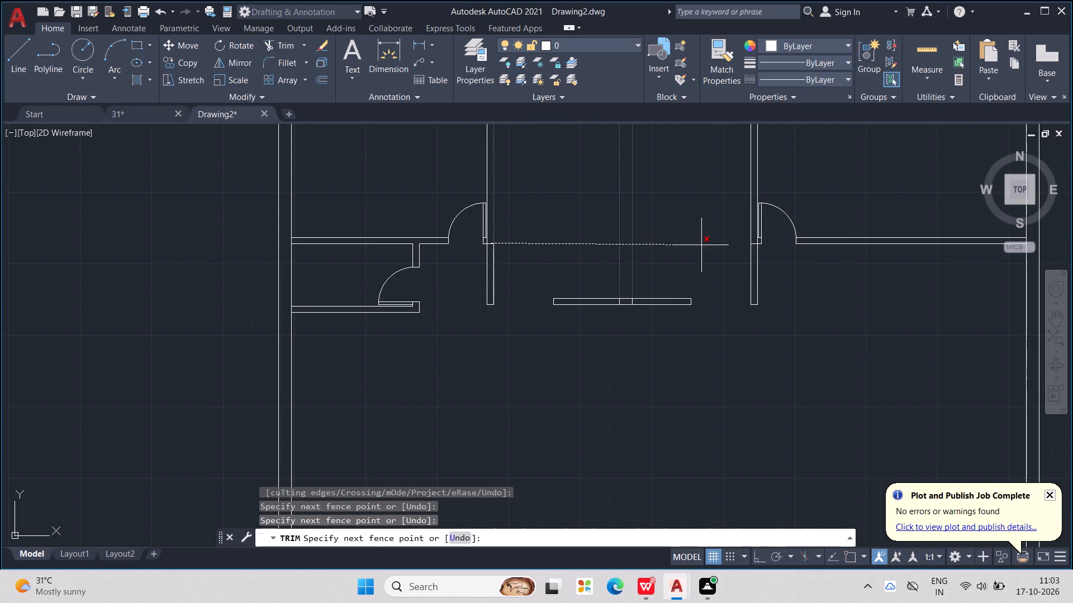
pyautogui.scroll(2, 477, 246)
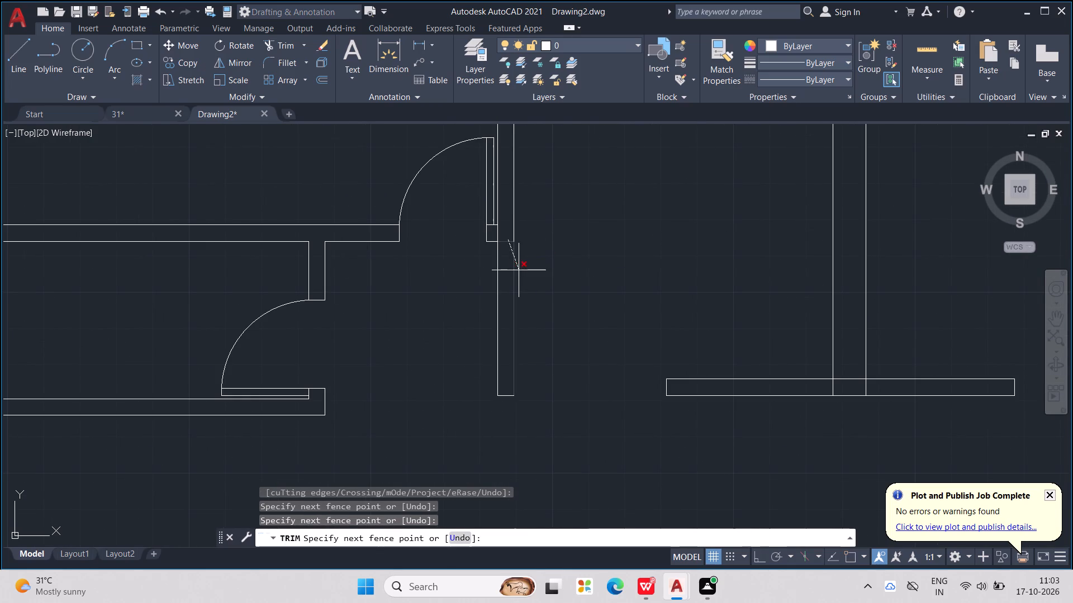
pyautogui.scroll(2, 509, 271)
pyautogui.click(507, 270)
# Trim the short line crossing the right vertical partition beside the upper-right room's swing door.
pyautogui.scroll(-3, 500, 262)
pyautogui.moveTo(610, 257); pyautogui.dragTo(286, 314, button='middle')
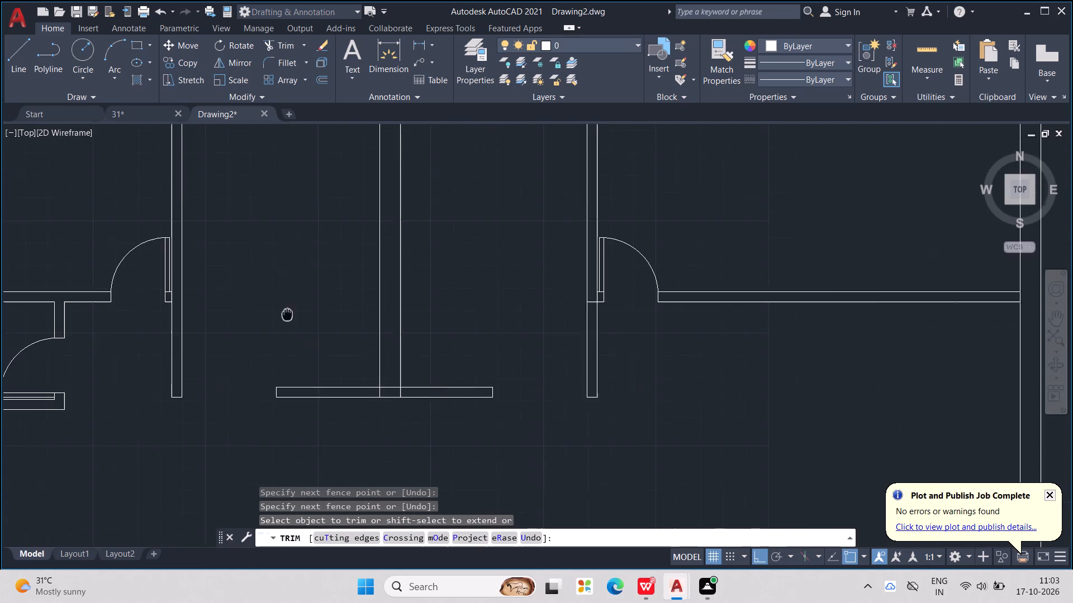
pyautogui.moveTo(286, 314); pyautogui.dragTo(282, 314, button='middle')
pyautogui.scroll(2, 581, 307)
pyautogui.moveTo(586, 293); pyautogui.dragTo(586, 294)
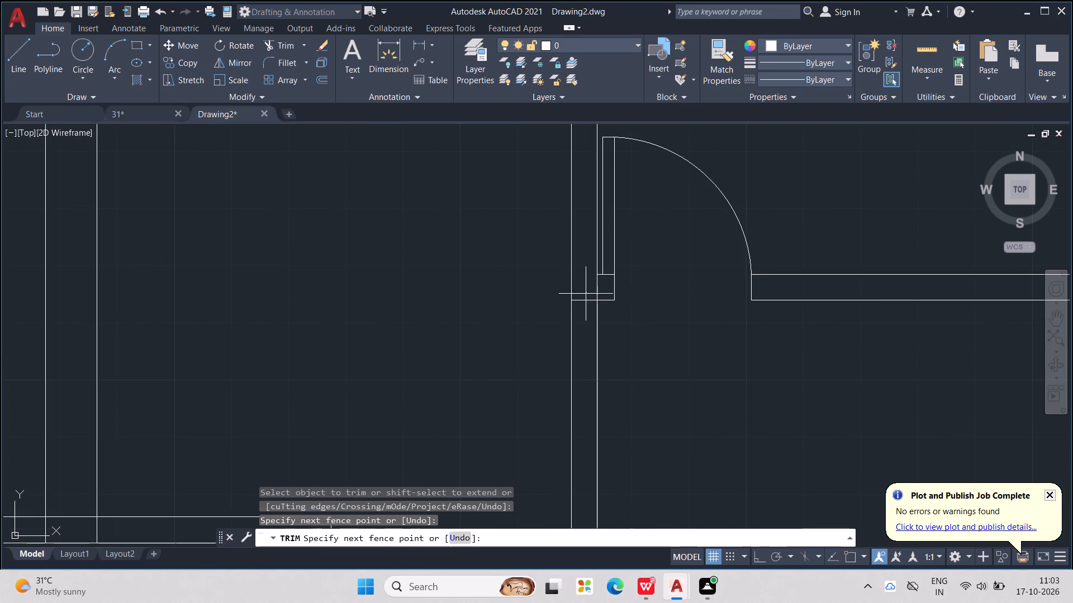
pyautogui.moveTo(586, 294); pyautogui.dragTo(586, 314)
pyautogui.scroll(-5, 583, 310)
pyautogui.moveTo(590, 425); pyautogui.dragTo(591, 418, button='middle')
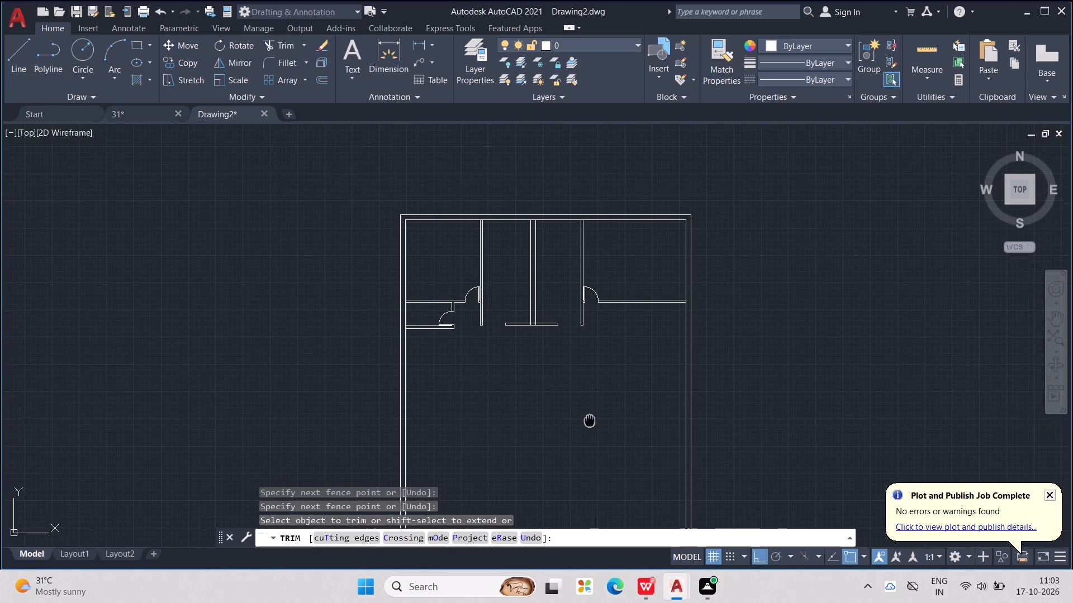
pyautogui.moveTo(591, 418); pyautogui.dragTo(618, 388, button='middle')
pyautogui.press('Escape')
pyautogui.press('Escape')
pyautogui.press('Escape')
pyautogui.press('Escape')
pyautogui.press('Escape')
pyautogui.press('Escape')
pyautogui.press('Escape')
pyautogui.press('Escape')
pyautogui.press('Escape')
pyautogui.press('Escape')
pyautogui.press('Escape')
pyautogui.press('Escape')
pyautogui.press('Escape')
pyautogui.press('Escape')
pyautogui.press('Escape')
pyautogui.press('Escape')
pyautogui.press('Escape')
pyautogui.press('Escape')
pyautogui.press('Escape')
pyautogui.press('Escape')
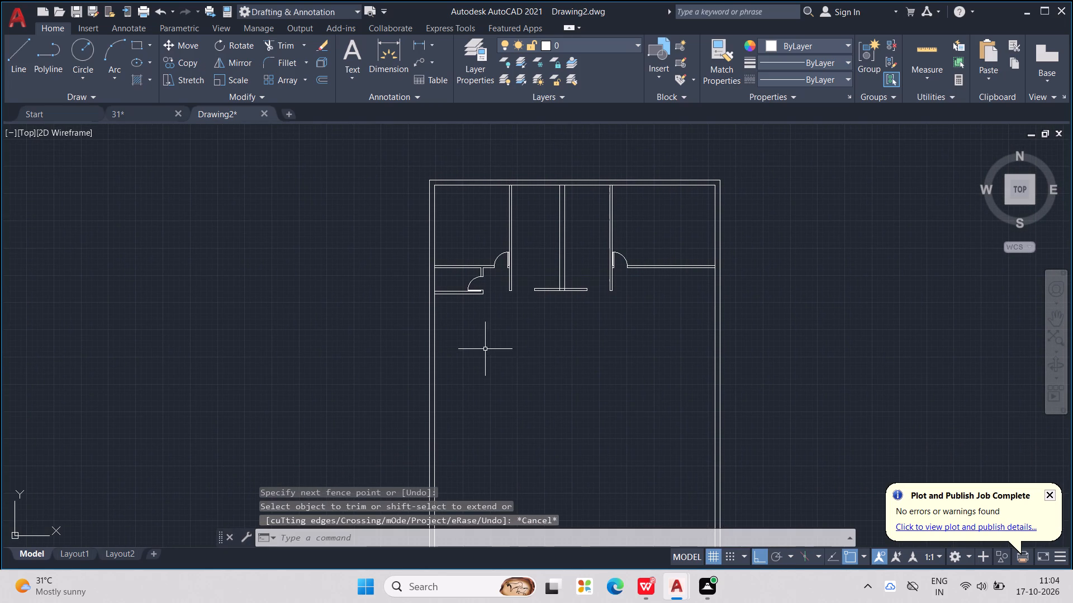
# Offset the outer face of the small room's lower wall 9' downward.
pyautogui.moveTo(481, 342); pyautogui.dragTo(531, 339, button='middle')
pyautogui.press('Escape')
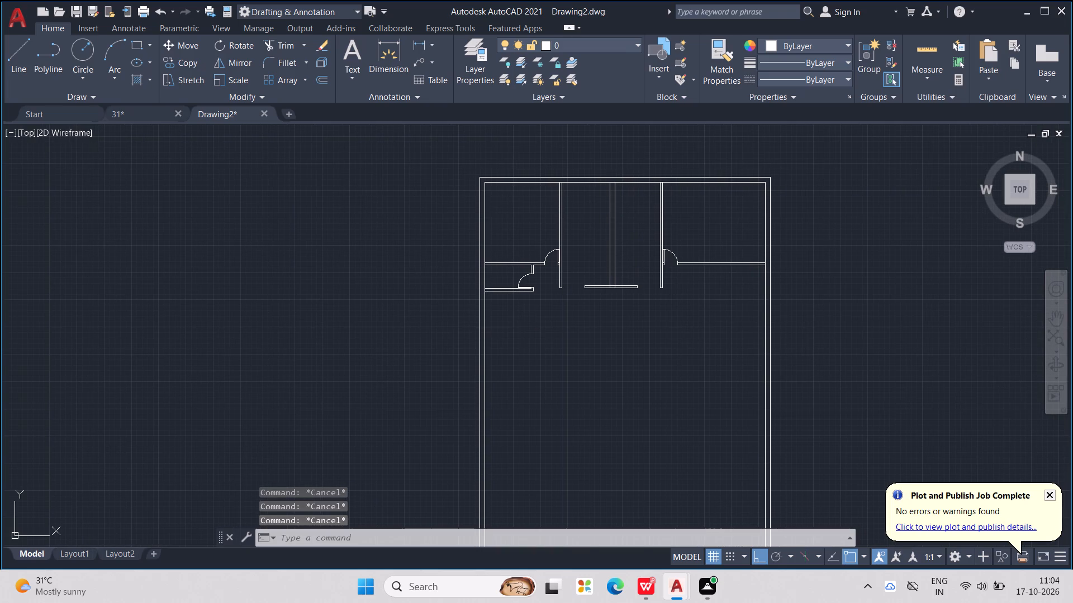
pyautogui.write('OFF')
pyautogui.press('Return')
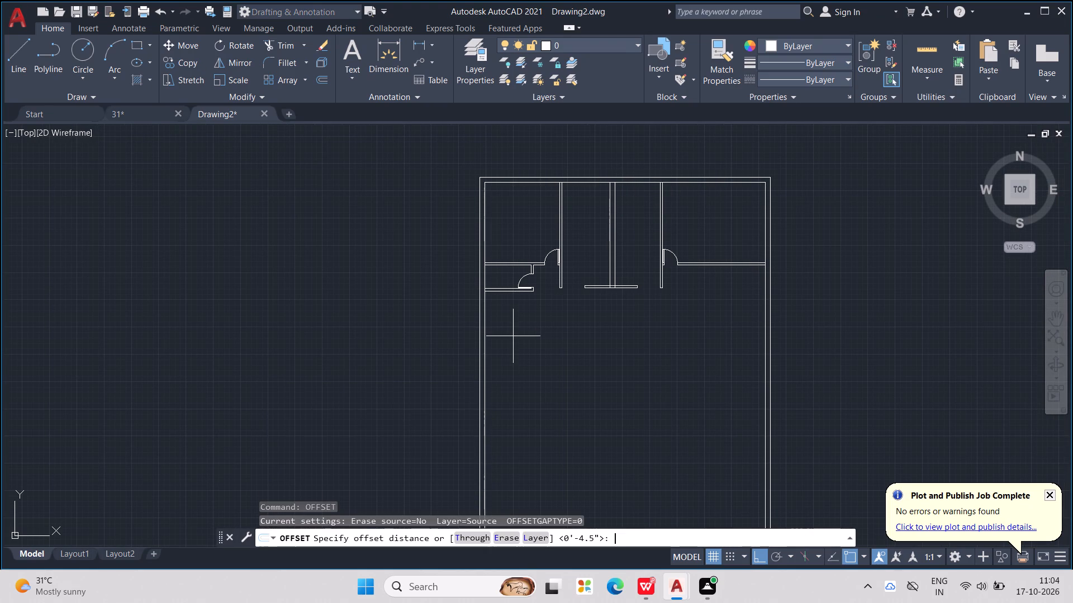
pyautogui.write("9'")
pyautogui.press('Return')
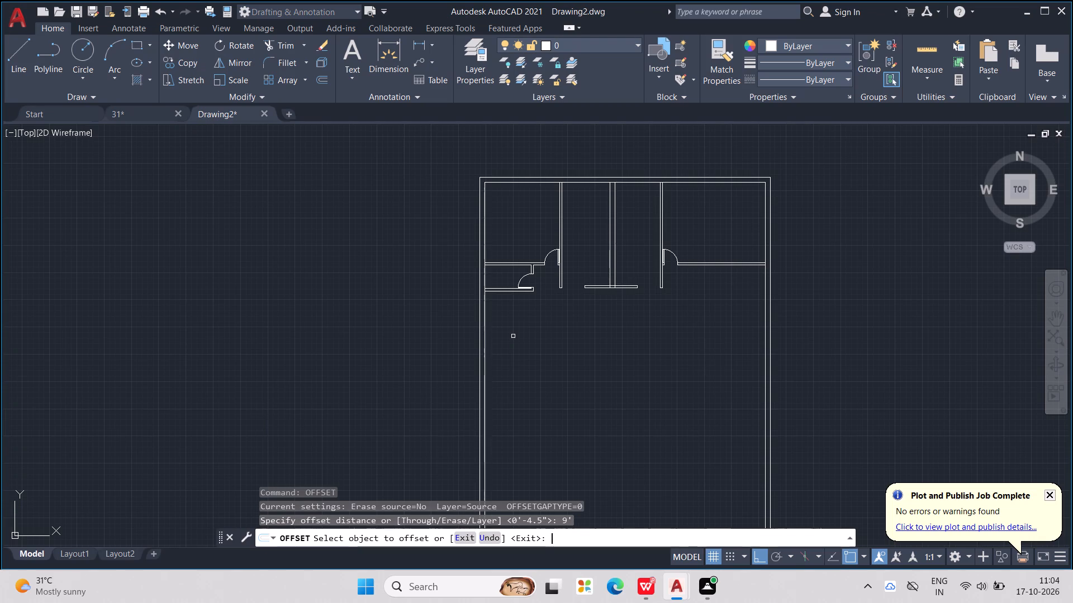
pyautogui.scroll(2, 515, 291)
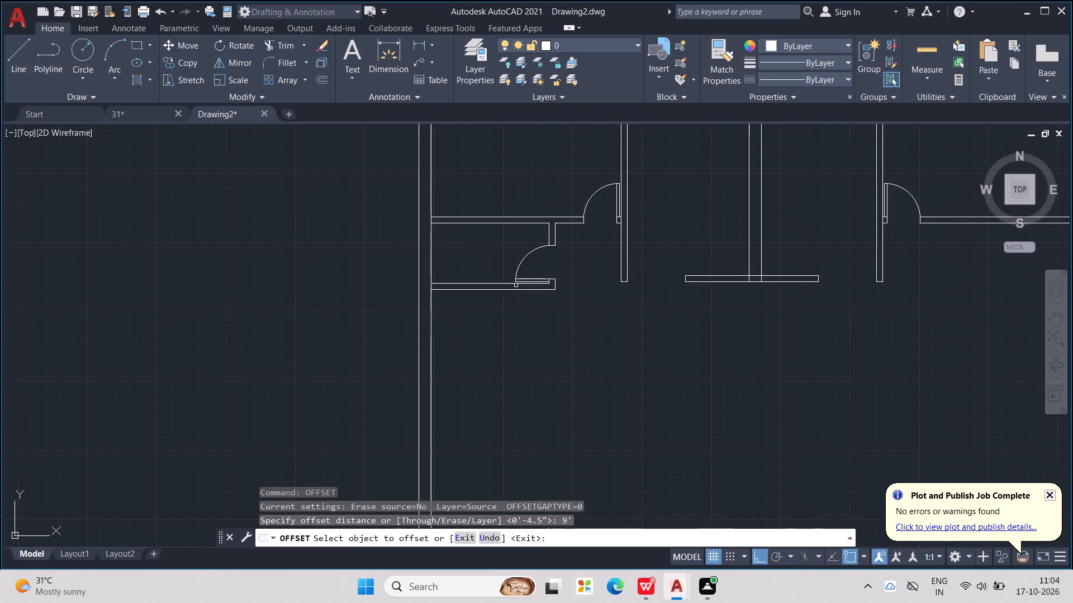
pyautogui.click(511, 289)
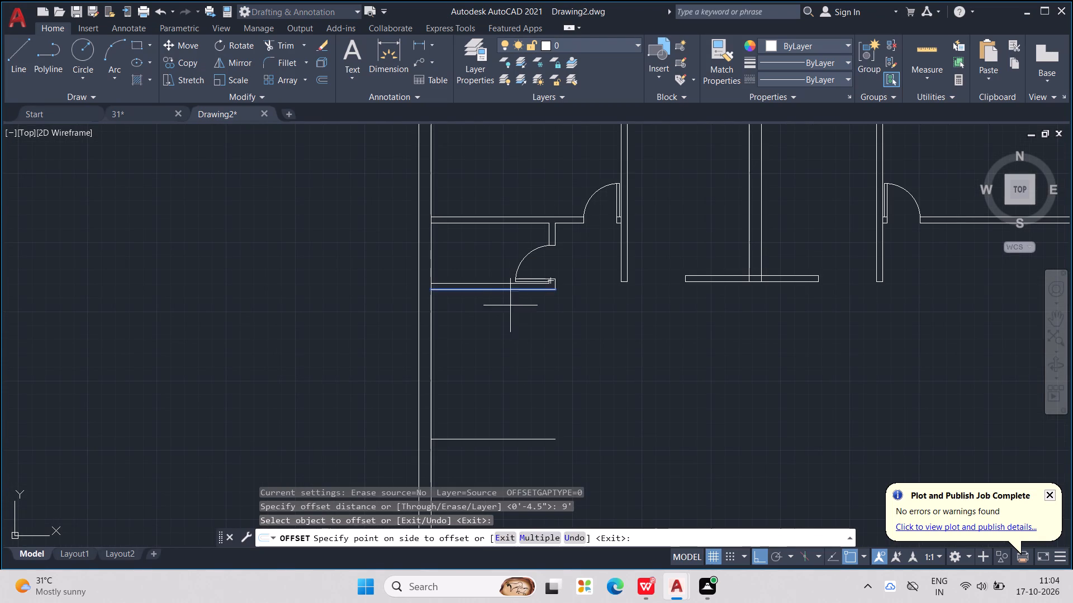
pyautogui.click(531, 386)
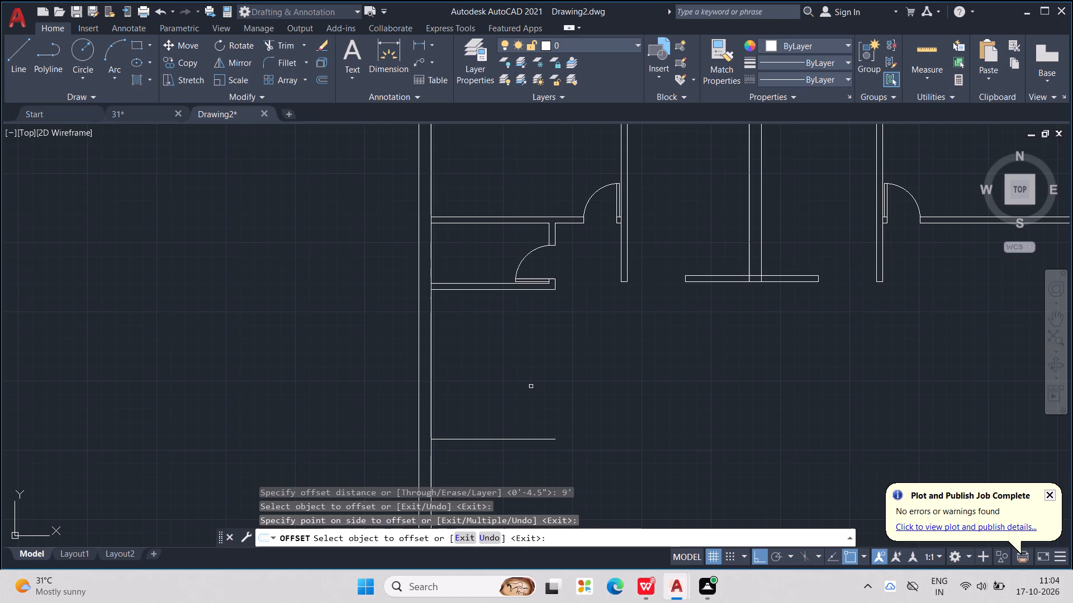
pyautogui.press('Escape')
pyautogui.press('Escape')
pyautogui.press('Escape')
pyautogui.press('Escape')
# Offset the left outer wall's inner face 19'6" to the right, into the plan.
pyautogui.write('OFF')
pyautogui.press('Return')
pyautogui.write("19'")
pyautogui.write('6"')
pyautogui.press('Return')
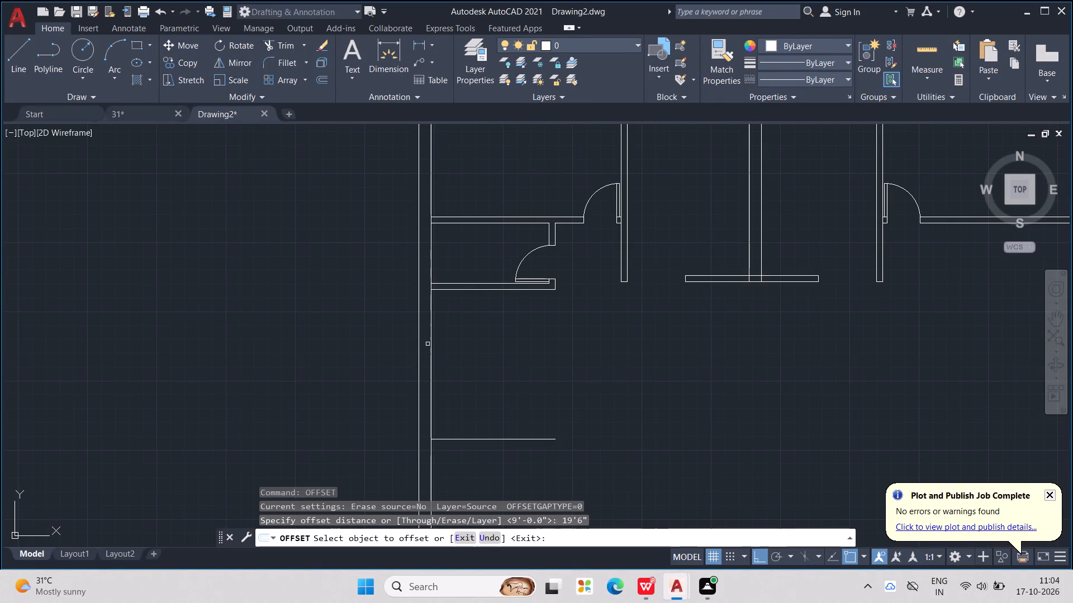
pyautogui.click(430, 324)
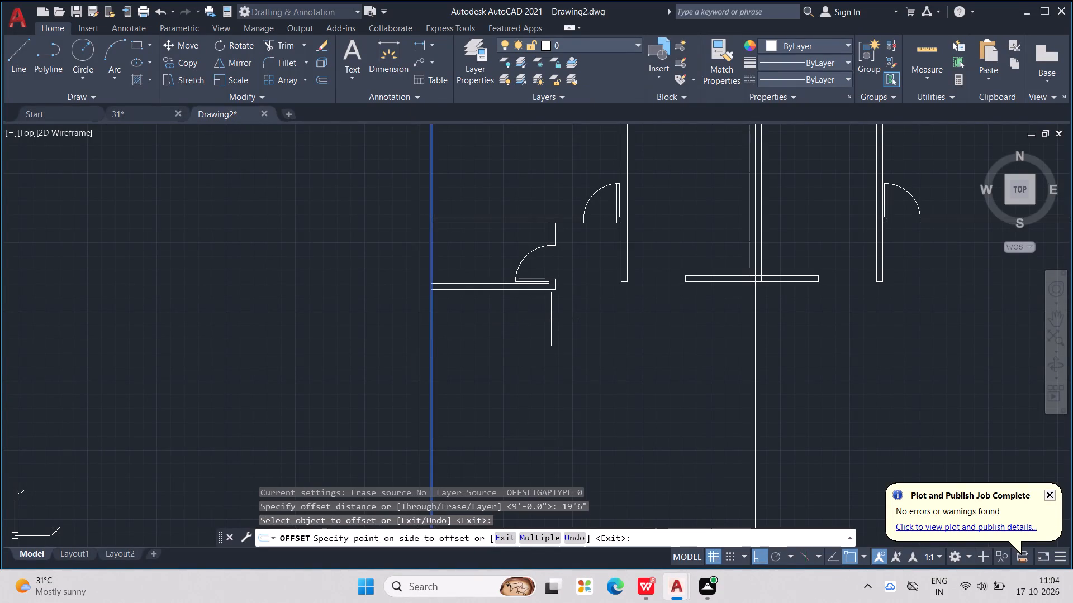
pyautogui.click(639, 346)
pyautogui.moveTo(632, 338); pyautogui.dragTo(623, 338, button='middle')
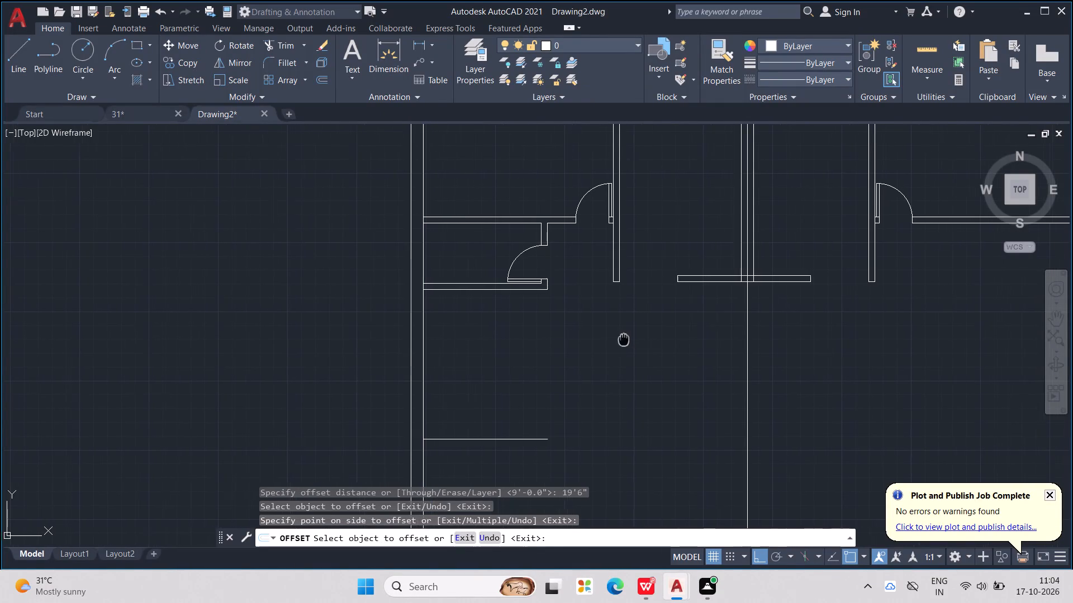
pyautogui.moveTo(623, 338); pyautogui.dragTo(341, 288, button='middle')
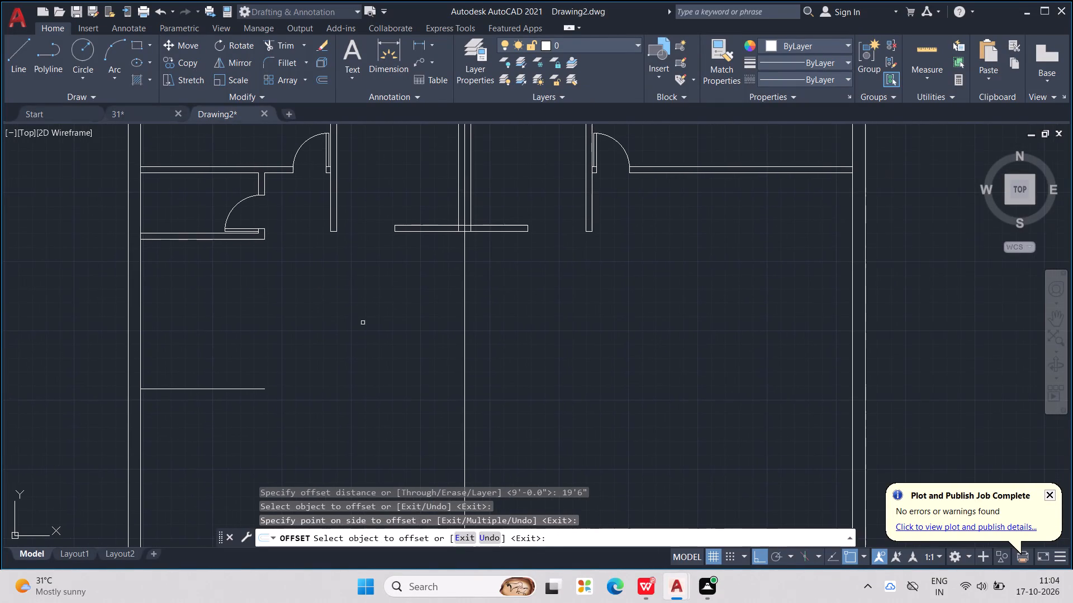
pyautogui.press('Escape')
pyautogui.press('Escape')
pyautogui.press('Escape')
pyautogui.press('Escape')
pyautogui.press('Escape')
pyautogui.press('Escape')
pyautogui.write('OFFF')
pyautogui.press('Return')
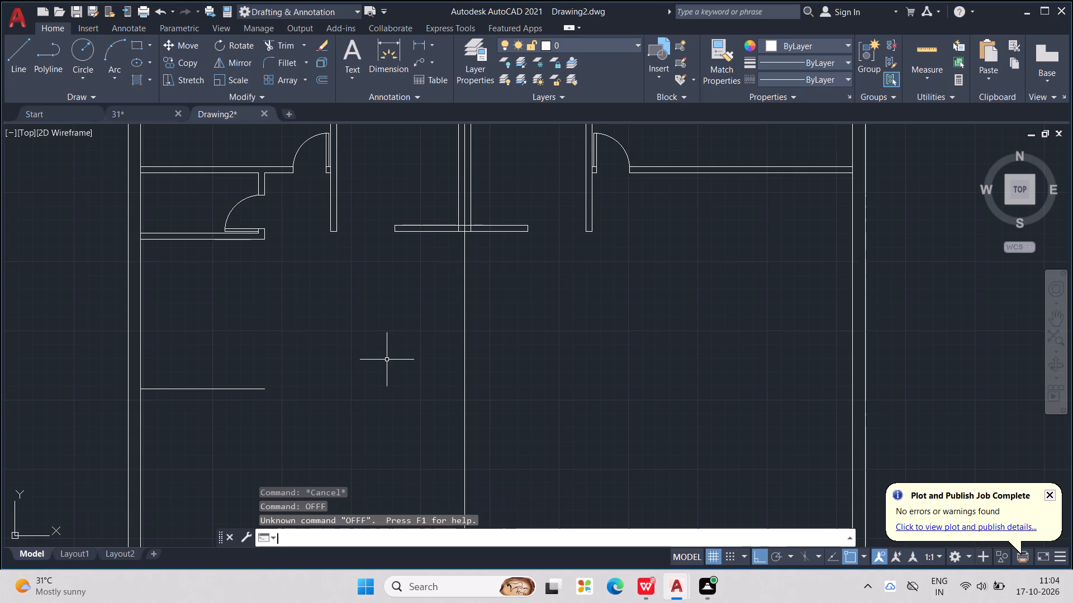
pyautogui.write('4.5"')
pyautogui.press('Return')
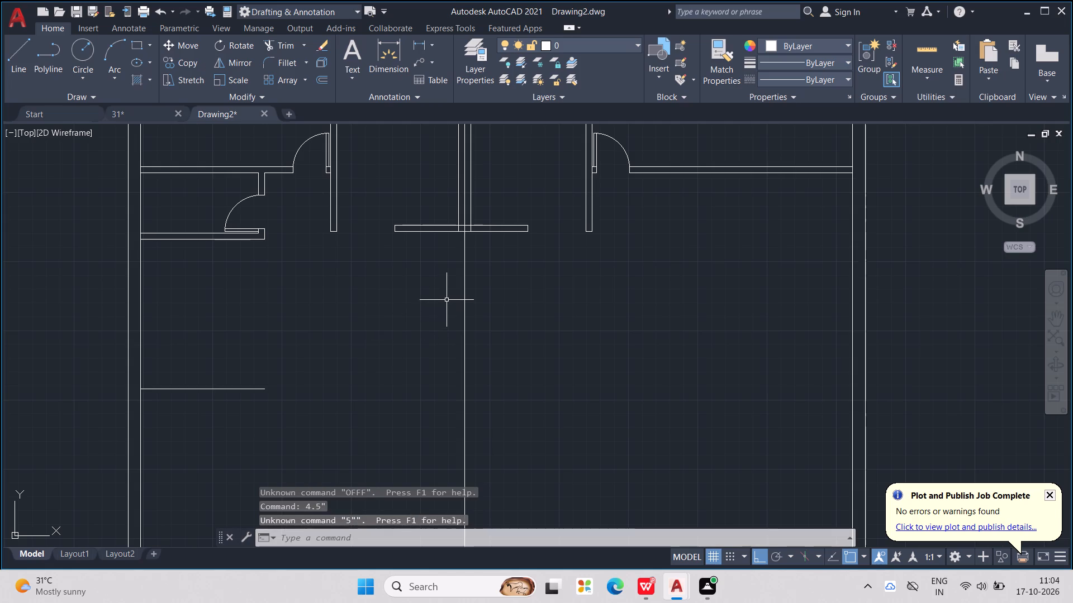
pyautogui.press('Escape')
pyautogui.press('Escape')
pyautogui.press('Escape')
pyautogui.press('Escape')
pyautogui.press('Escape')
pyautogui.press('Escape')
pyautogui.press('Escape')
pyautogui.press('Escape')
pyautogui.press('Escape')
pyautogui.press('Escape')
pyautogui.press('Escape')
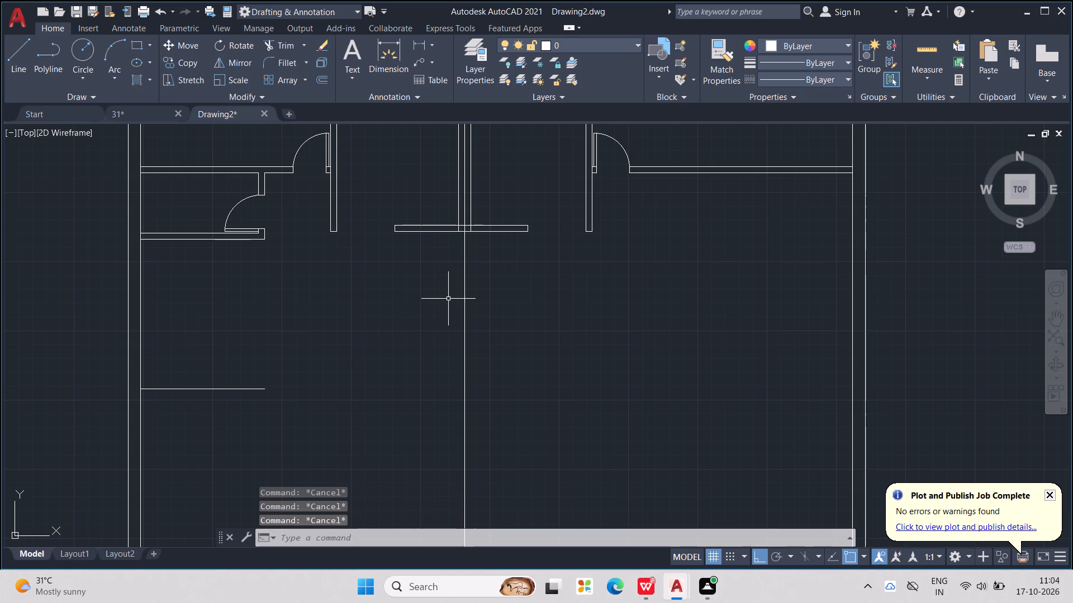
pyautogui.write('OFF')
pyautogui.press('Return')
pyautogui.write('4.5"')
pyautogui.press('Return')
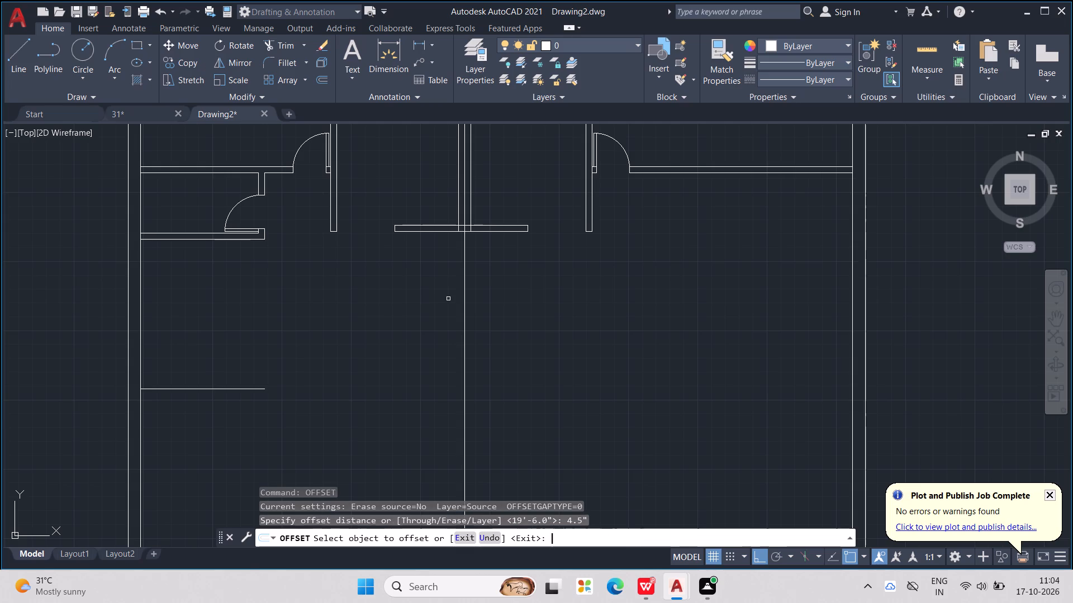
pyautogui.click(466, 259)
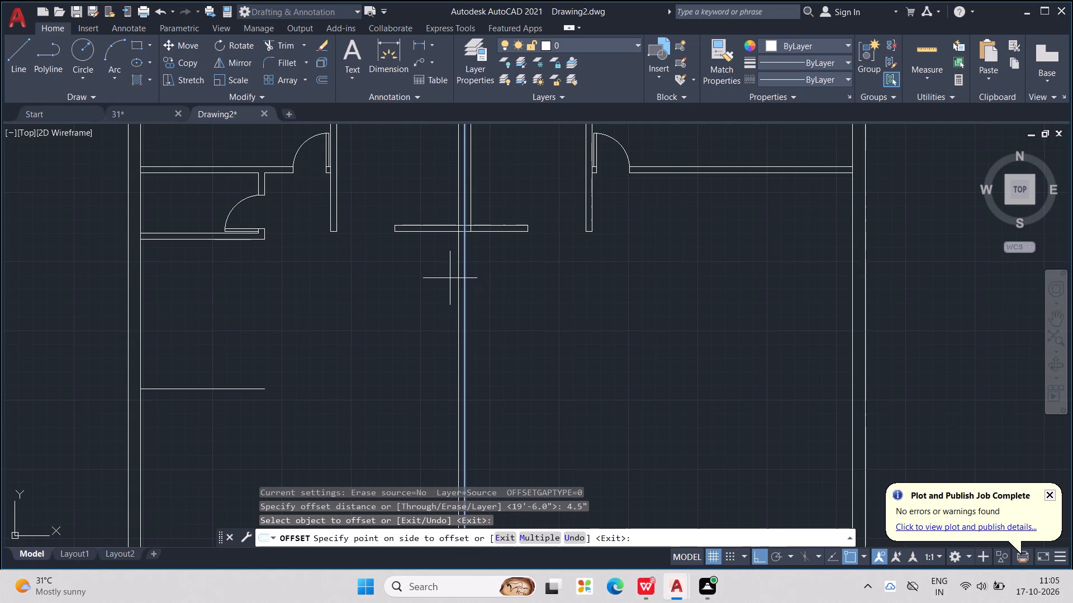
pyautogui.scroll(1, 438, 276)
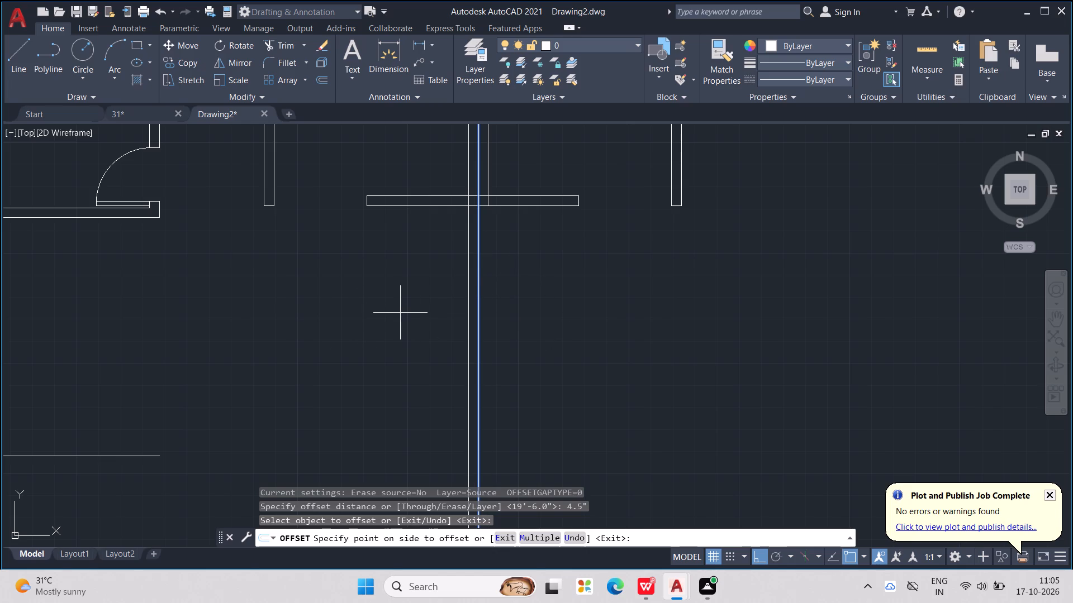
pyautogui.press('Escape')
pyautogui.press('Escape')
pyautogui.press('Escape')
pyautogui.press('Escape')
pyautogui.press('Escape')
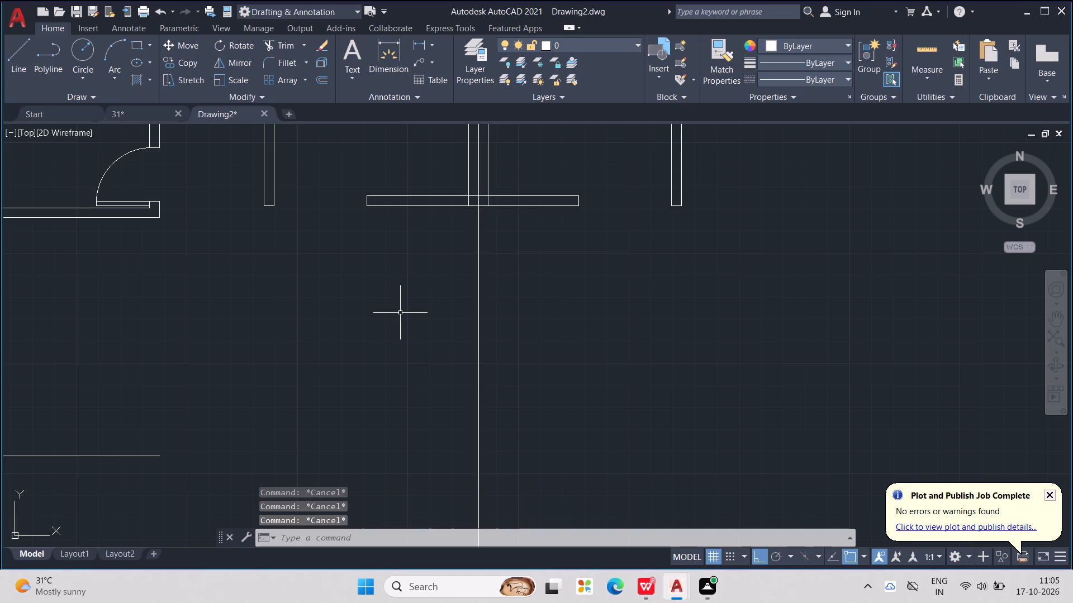
# Draw a line from the 19'6" offset line at the central crossing wall's lower face: 2.3" left, down to the bottom outer wall's inner face, back to the offset line.
pyautogui.press('l')
pyautogui.press('Return')
pyautogui.scroll(2, 478, 219)
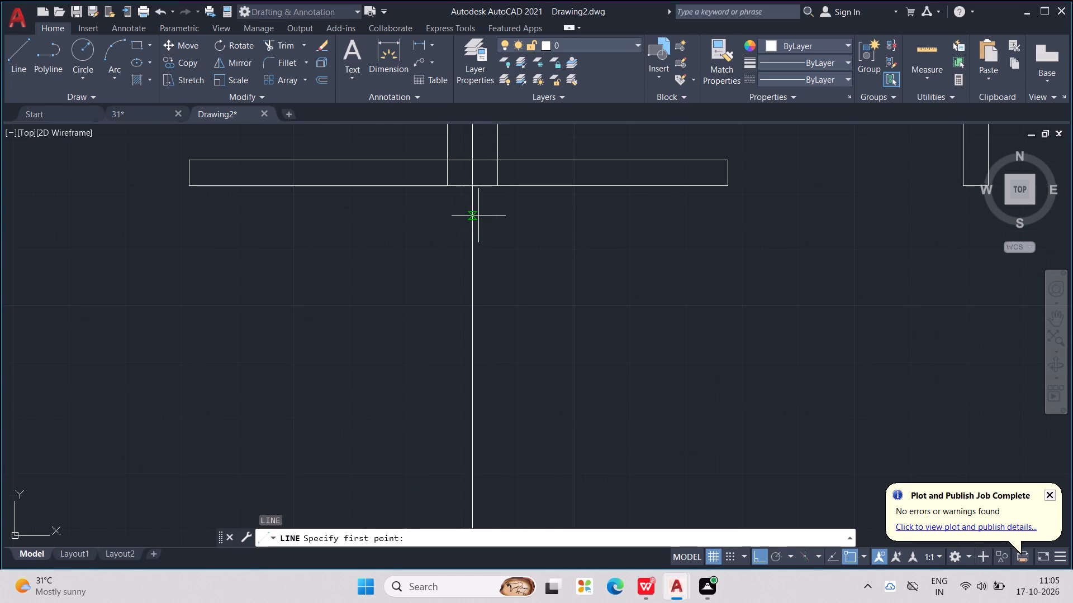
pyautogui.click(471, 188)
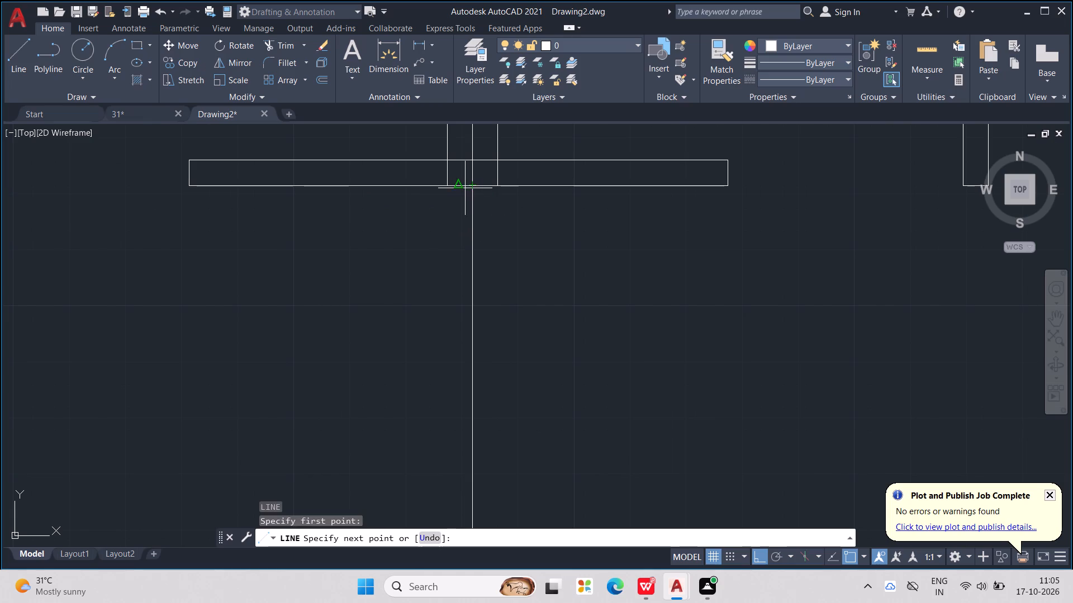
pyautogui.write('2.3"')
pyautogui.press('Return')
pyautogui.scroll(-3, 472, 296)
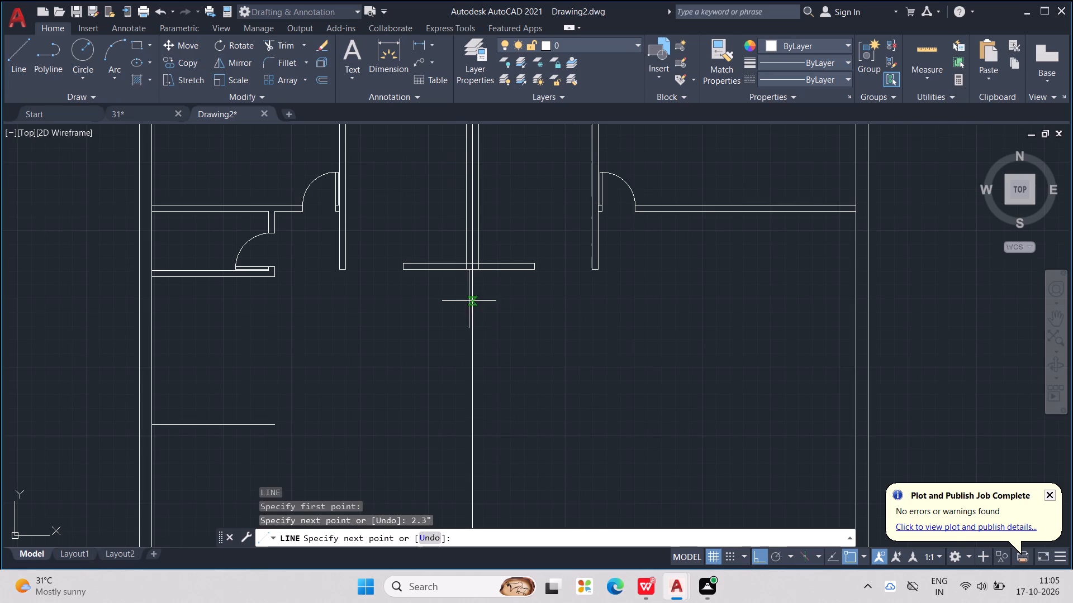
pyautogui.moveTo(490, 466); pyautogui.dragTo(456, 230, button='middle')
pyautogui.scroll(-3, 449, 249)
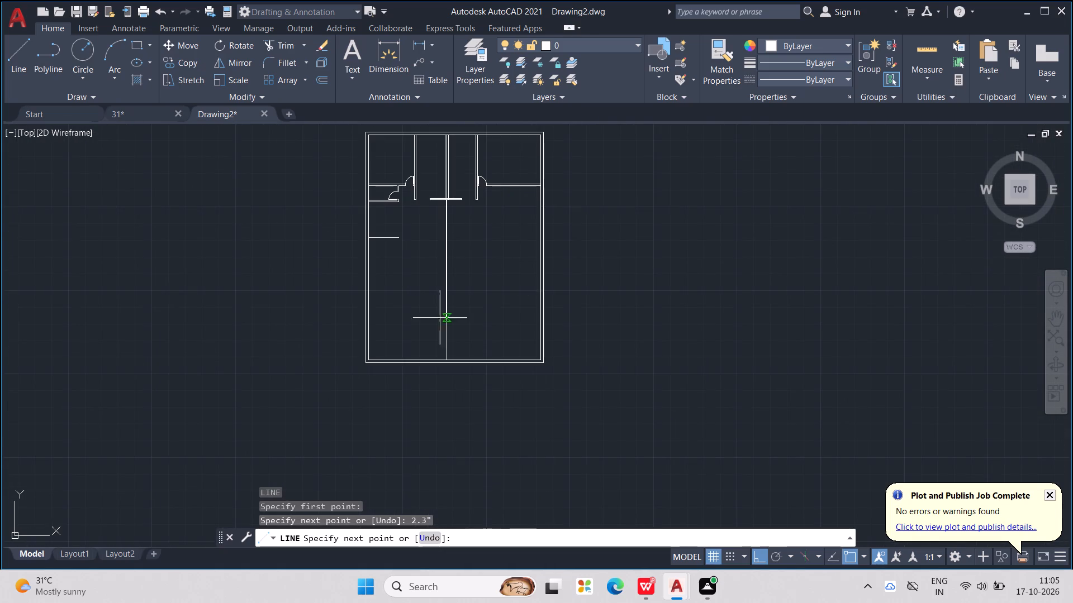
pyautogui.scroll(3, 440, 353)
pyautogui.scroll(3, 493, 440)
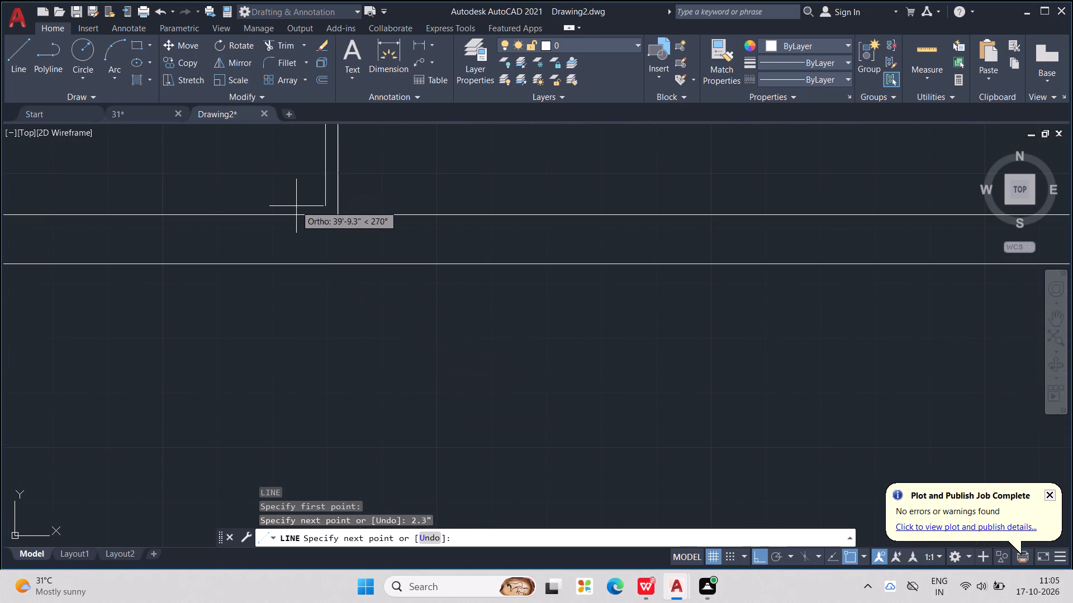
pyautogui.click(326, 214)
pyautogui.click(341, 213)
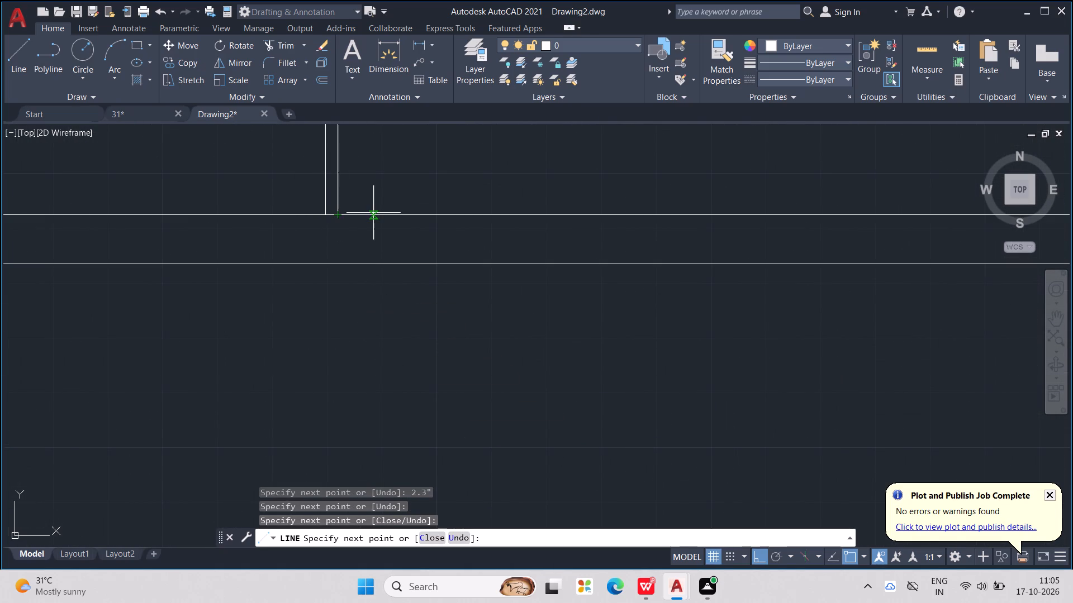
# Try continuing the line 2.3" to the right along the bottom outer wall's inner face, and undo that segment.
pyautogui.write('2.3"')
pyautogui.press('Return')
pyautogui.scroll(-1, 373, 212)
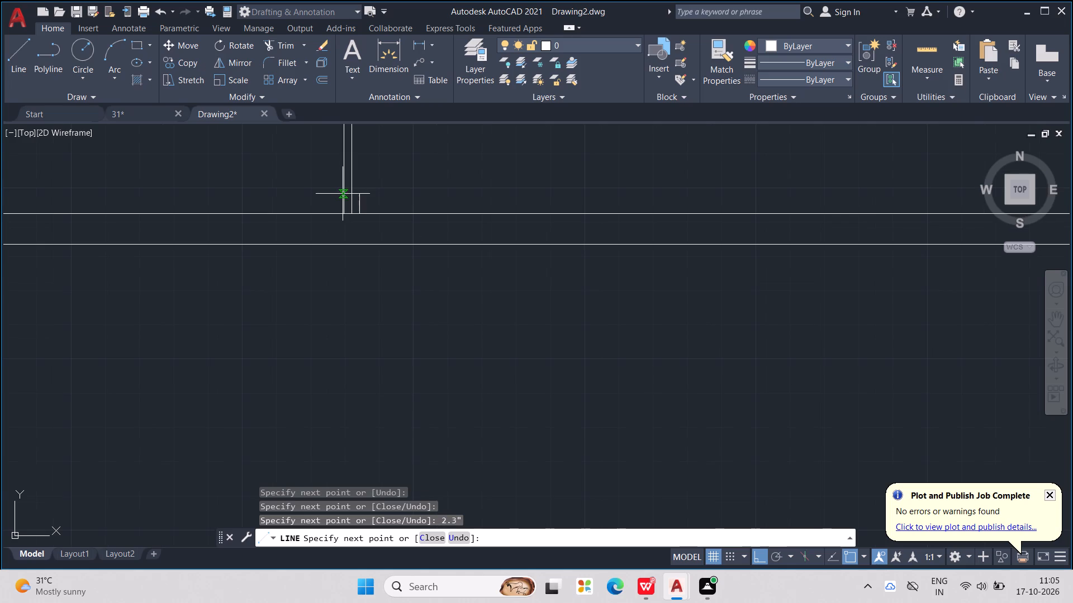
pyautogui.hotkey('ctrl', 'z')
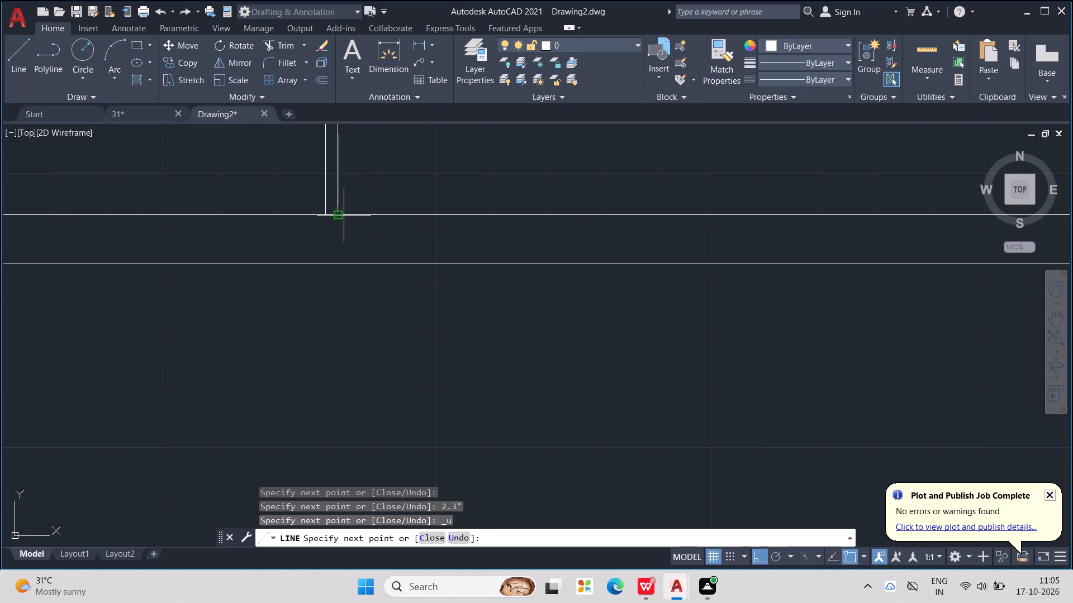
# Continue the line 2.2" to the right and up slightly past the central crossing wall's lower face to form the partition's second face.
pyautogui.write('2.2"')
pyautogui.press('Return')
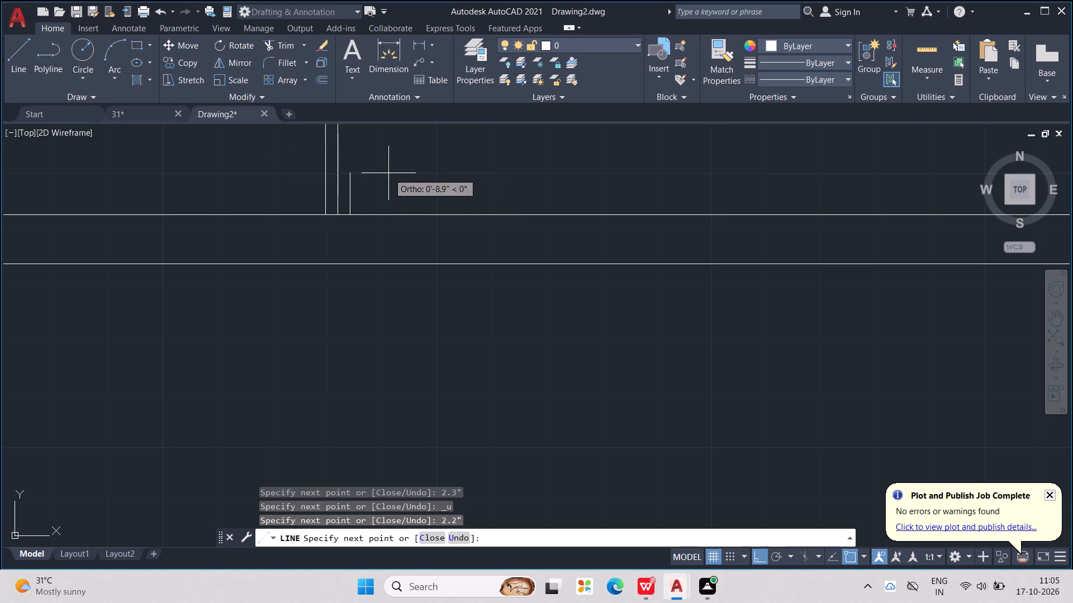
pyautogui.moveTo(357, 173); pyautogui.dragTo(414, 470, button='middle')
pyautogui.scroll(-2, 417, 458)
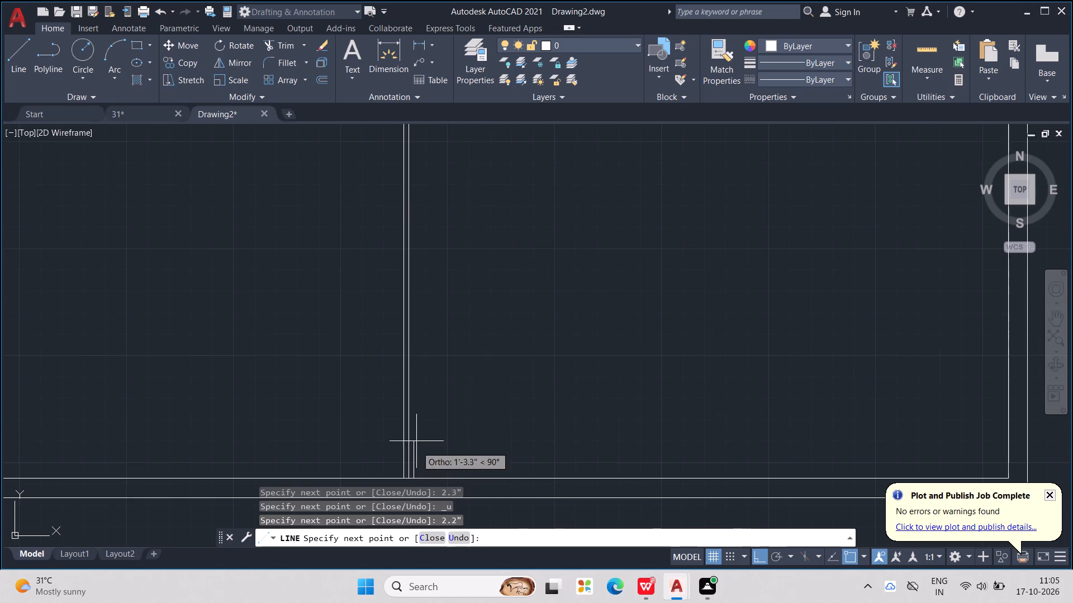
pyautogui.moveTo(388, 214); pyautogui.dragTo(409, 412, button='middle')
pyautogui.scroll(-1, 388, 214)
pyautogui.scroll(-2, 467, 266)
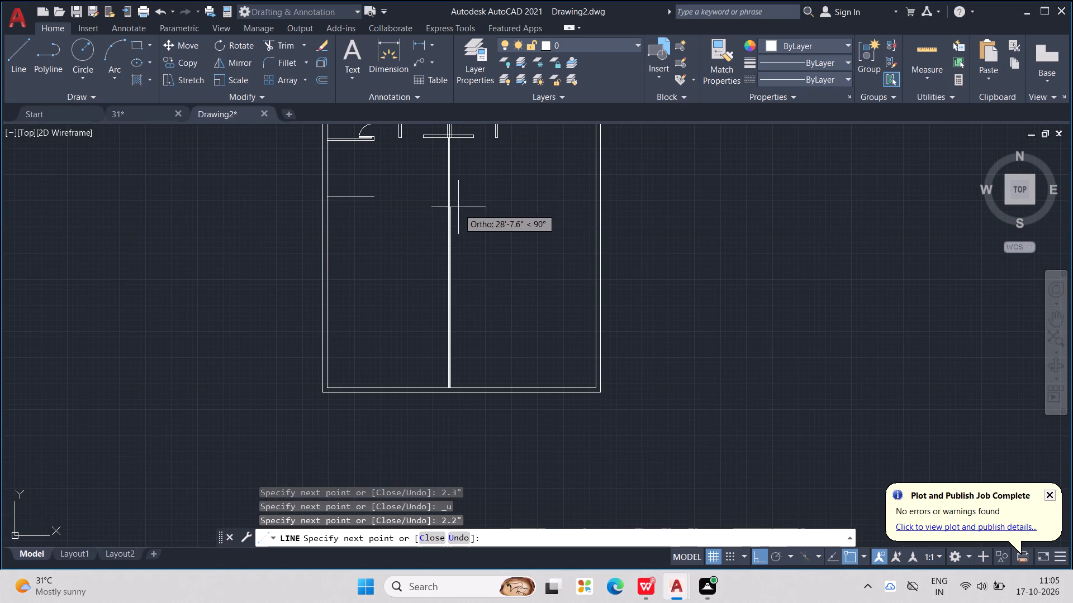
pyautogui.scroll(2, 456, 137)
pyautogui.moveTo(450, 157); pyautogui.dragTo(472, 292, button='middle')
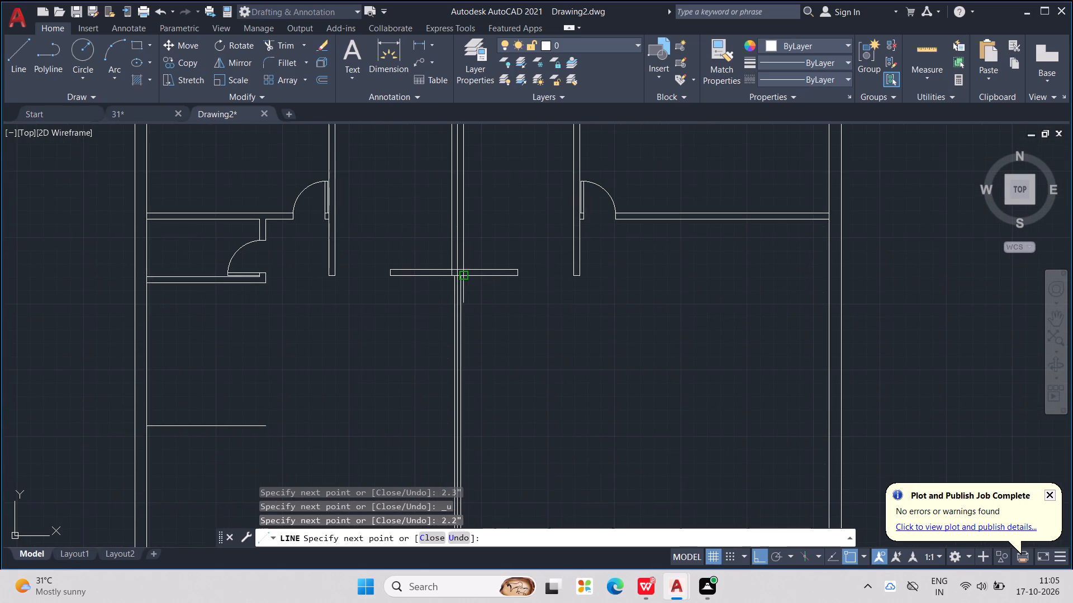
pyautogui.scroll(4, 467, 276)
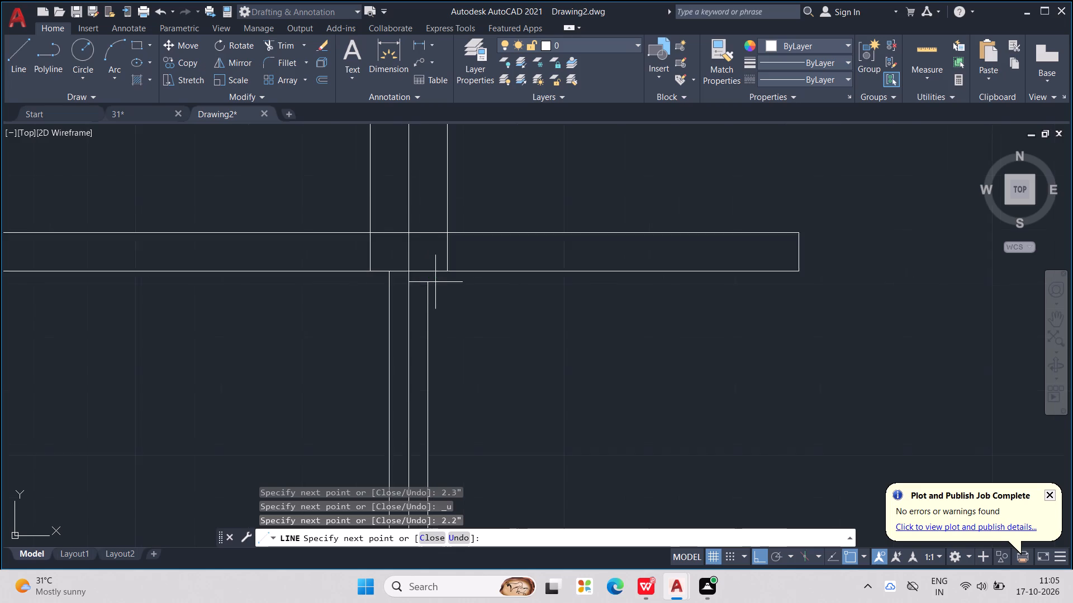
pyautogui.scroll(1, 435, 282)
pyautogui.click(434, 244)
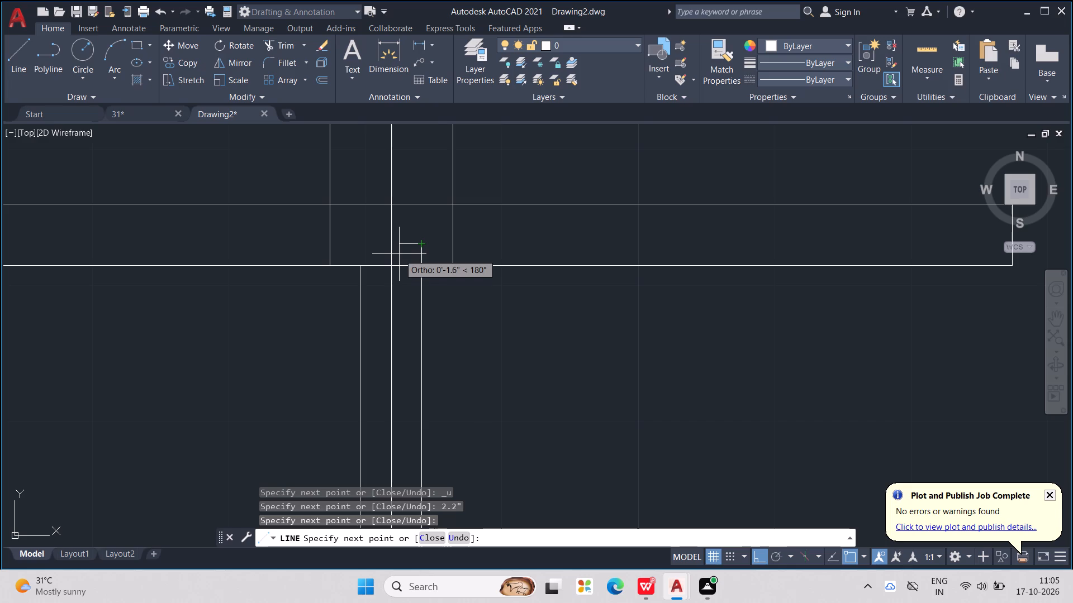
pyautogui.press('Escape')
pyautogui.press('Escape')
pyautogui.press('Escape')
pyautogui.press('Escape')
pyautogui.press('Escape')
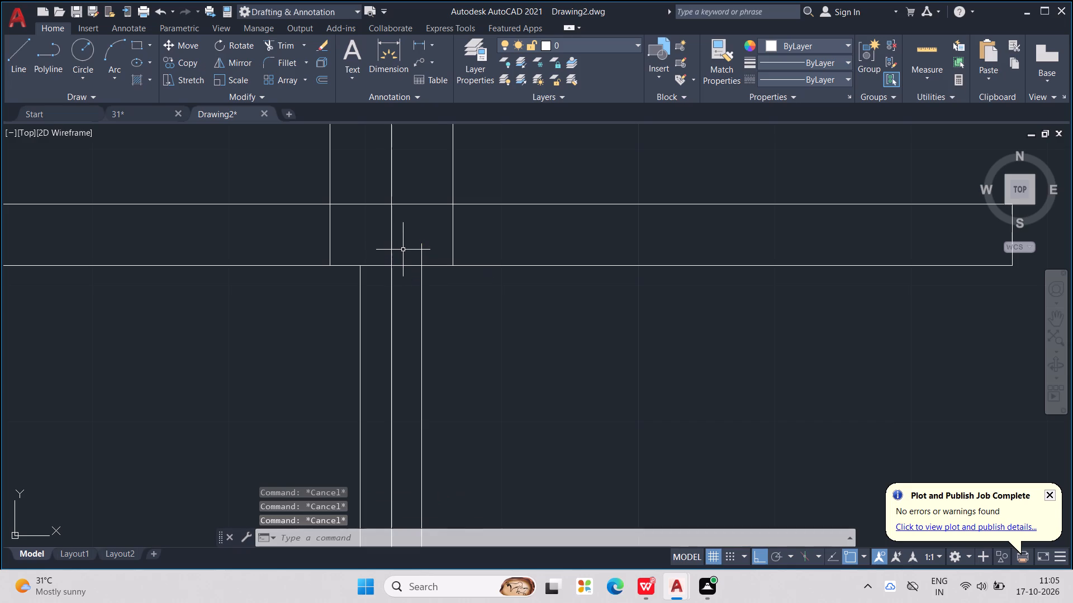
pyautogui.press('Escape')
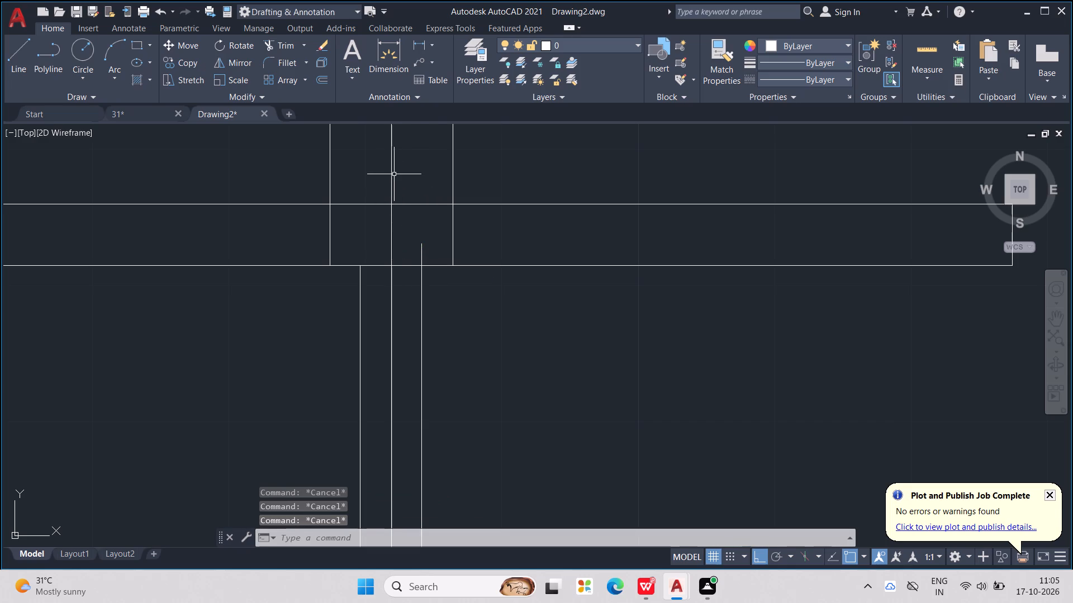
# Delete the 19'6" offset line running between the two new partition faces.
pyautogui.click(392, 169)
pyautogui.press('Delete')
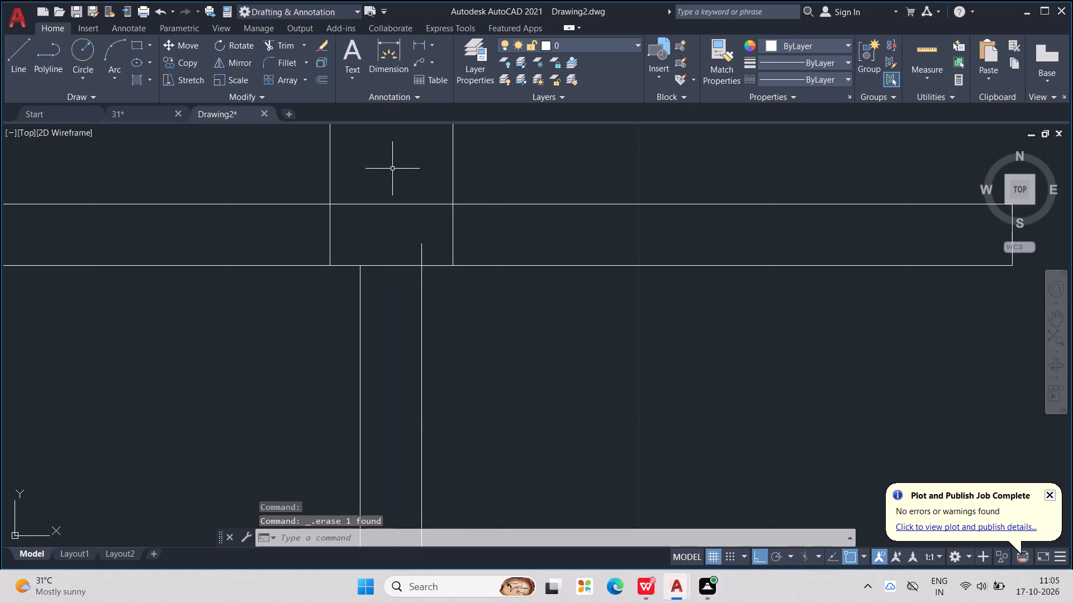
pyautogui.scroll(-1, 396, 166)
pyautogui.press('Escape')
pyautogui.press('Escape')
pyautogui.press('Escape')
pyautogui.press('Escape')
pyautogui.press('Escape')
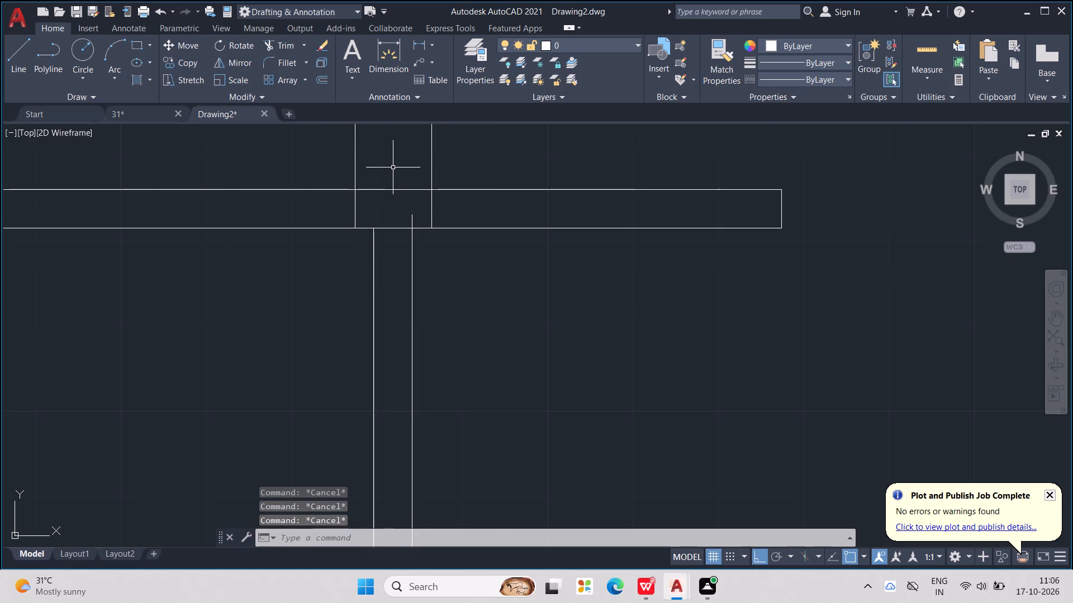
pyautogui.press('Escape')
pyautogui.press('Escape')
pyautogui.press('Escape')
pyautogui.press('Escape')
pyautogui.press('Escape')
pyautogui.press('Escape')
# Trim the end of the new partition's right face that projects into the central crossing wall.
pyautogui.write('TR')
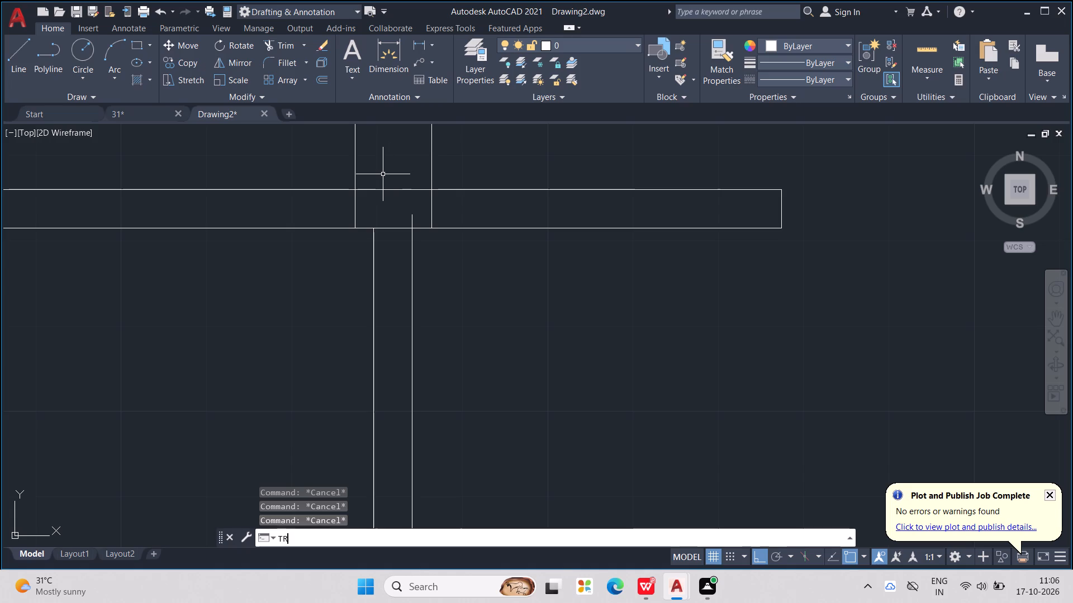
pyautogui.press('Return')
pyautogui.scroll(1, 388, 216)
pyautogui.moveTo(426, 213); pyautogui.dragTo(424, 219)
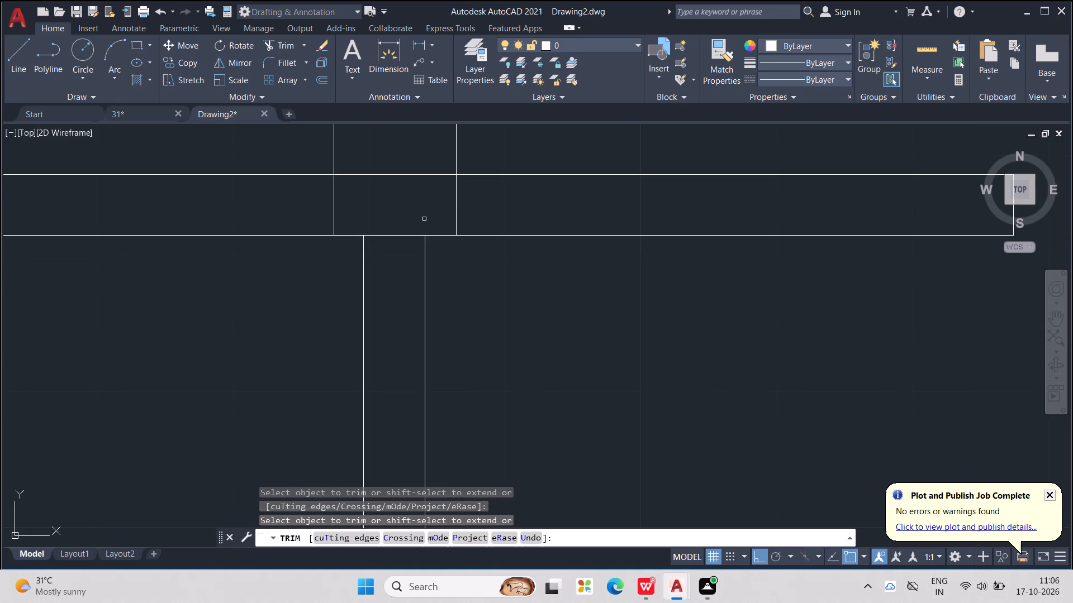
pyautogui.scroll(-2, 420, 212)
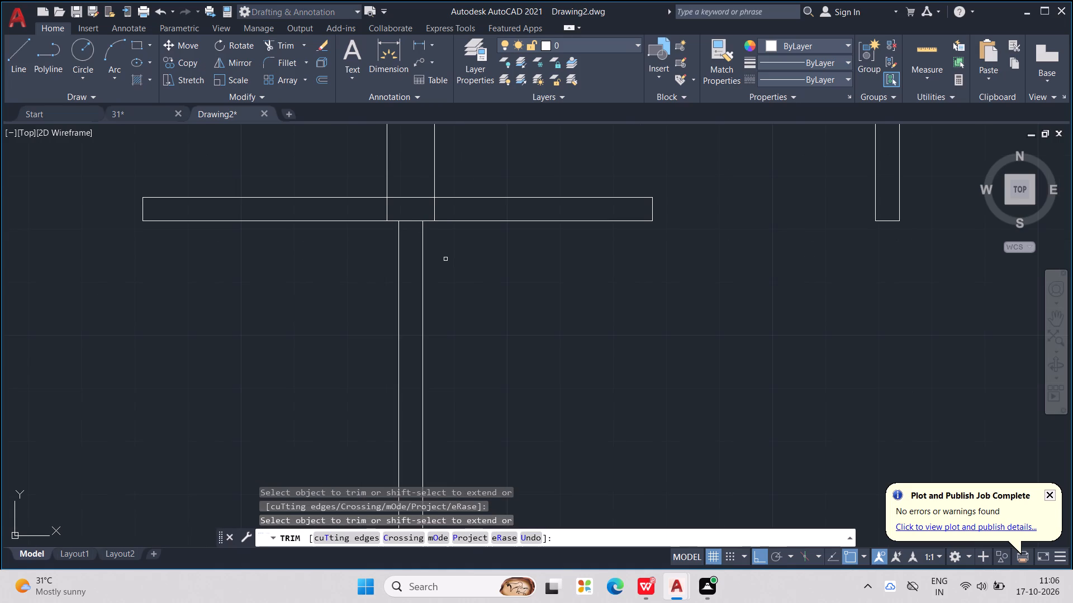
# Trim the lines inside the junction of the upper central vertical wall and the crossing wall so the two walls join openly.
pyautogui.scroll(-3, 445, 257)
pyautogui.moveTo(476, 305); pyautogui.dragTo(455, 279, button='middle')
pyautogui.scroll(2, 423, 238)
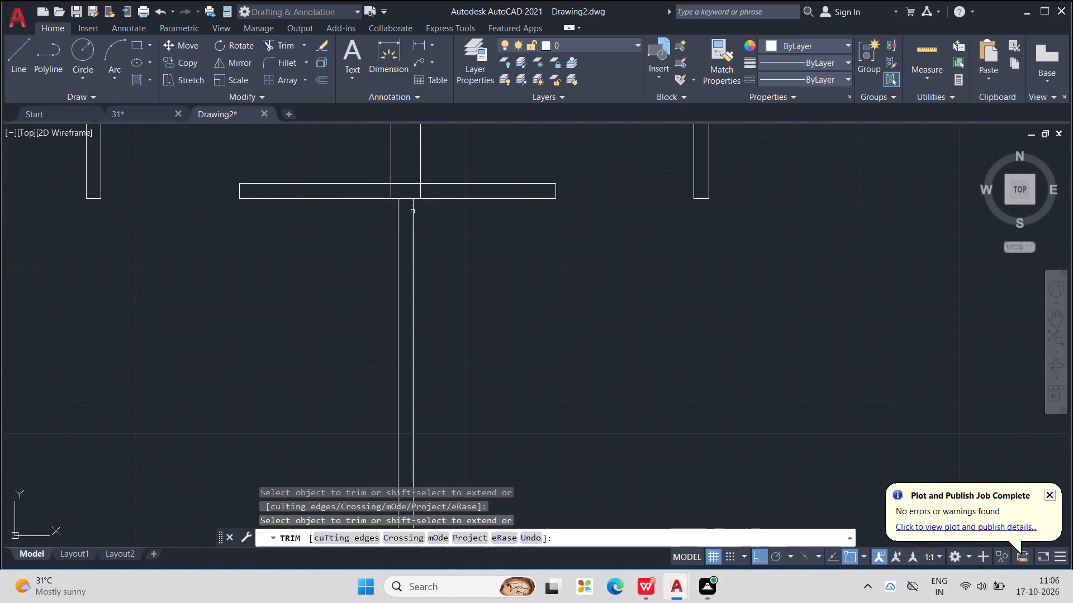
pyautogui.scroll(3, 408, 202)
pyautogui.scroll(-2, 395, 183)
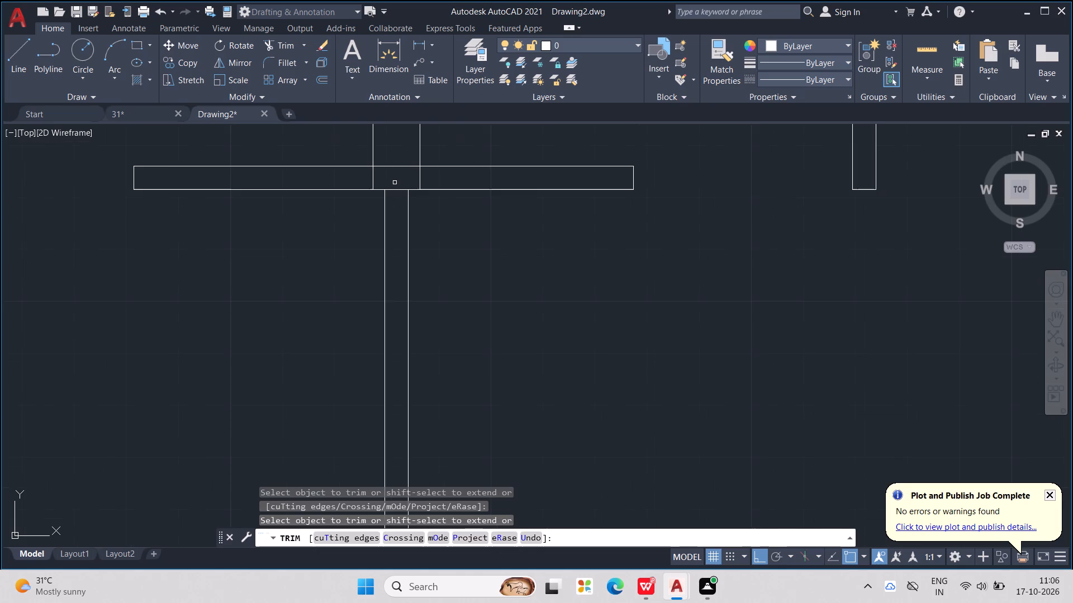
pyautogui.scroll(-3, 395, 180)
pyautogui.scroll(3, 406, 181)
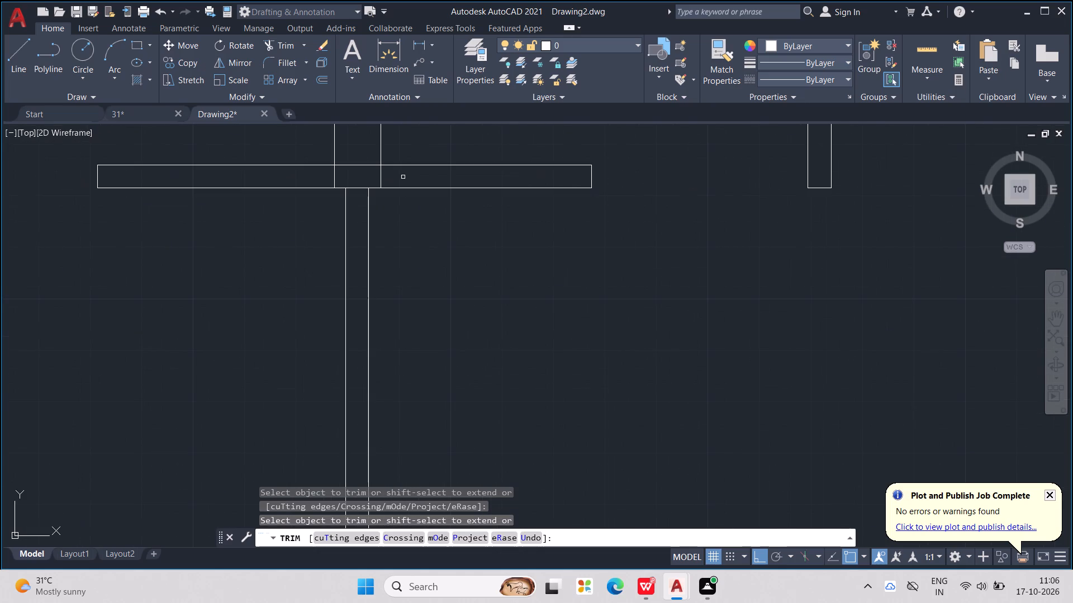
pyautogui.moveTo(366, 165); pyautogui.dragTo(328, 183)
pyautogui.moveTo(327, 180); pyautogui.dragTo(369, 180)
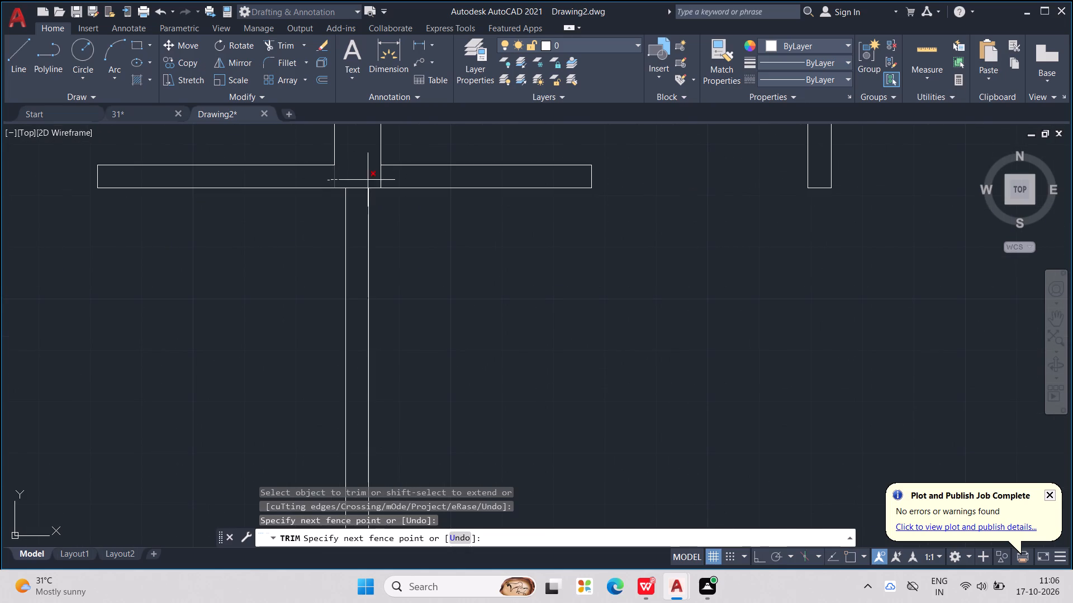
pyautogui.moveTo(369, 180); pyautogui.dragTo(398, 176)
pyautogui.scroll(-3, 398, 176)
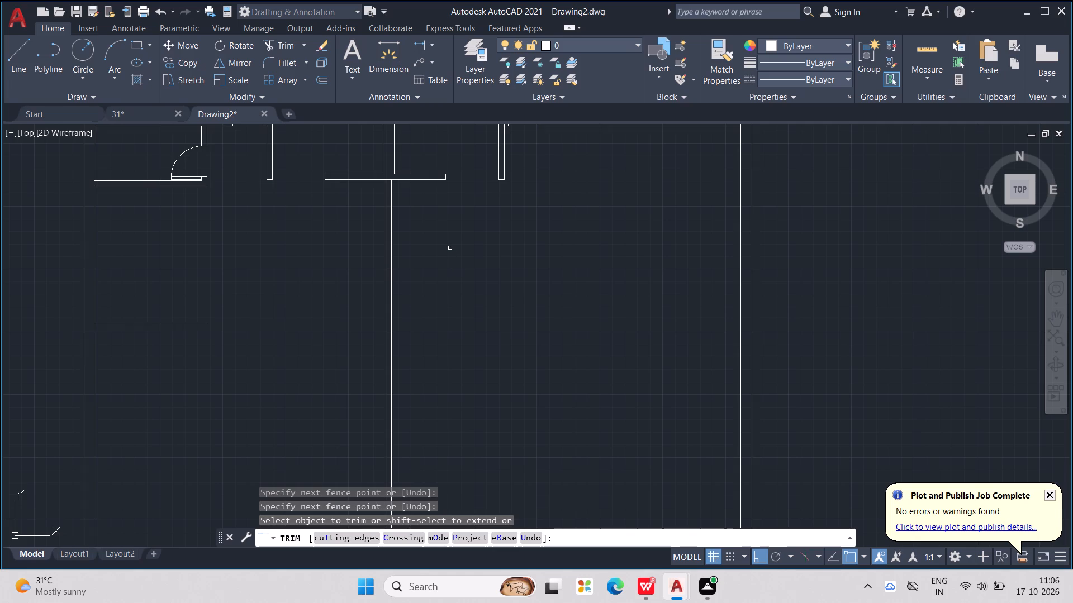
pyautogui.scroll(-4, 450, 248)
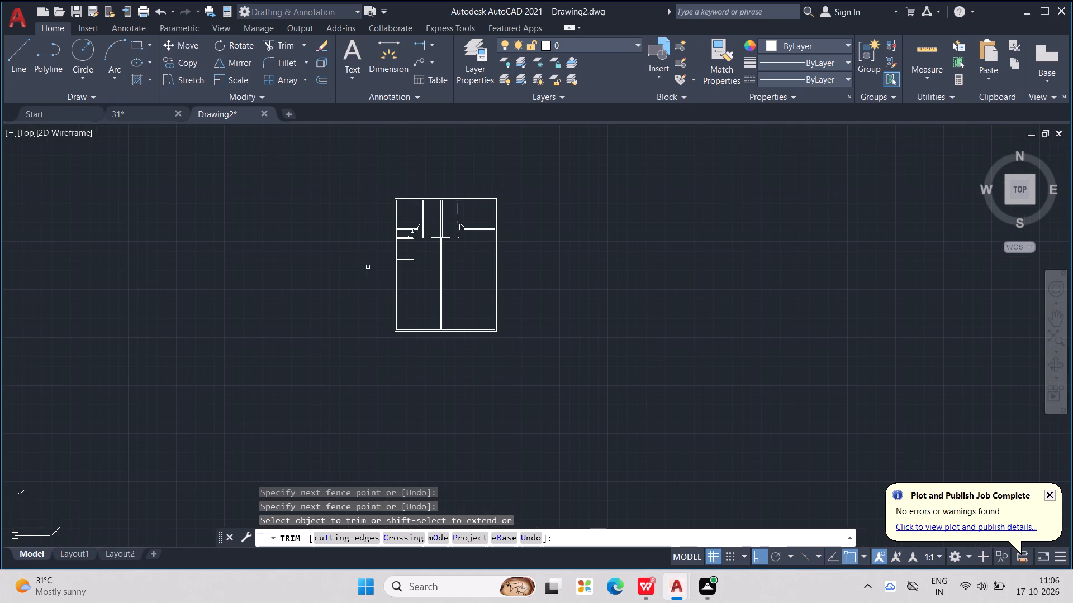
# Offset the single horizontal line off the left outer wall 4.5" downward to form the short partition's second face.
pyautogui.scroll(4, 395, 252)
pyautogui.press('Escape')
pyautogui.press('Escape')
pyautogui.press('Escape')
pyautogui.press('Escape')
pyautogui.press('Escape')
pyautogui.press('Escape')
pyautogui.press('Escape')
pyautogui.press('Escape')
pyautogui.press('Escape')
pyautogui.press('Escape')
pyautogui.press('Escape')
pyautogui.press('Escape')
pyautogui.press('Escape')
pyautogui.press('Escape')
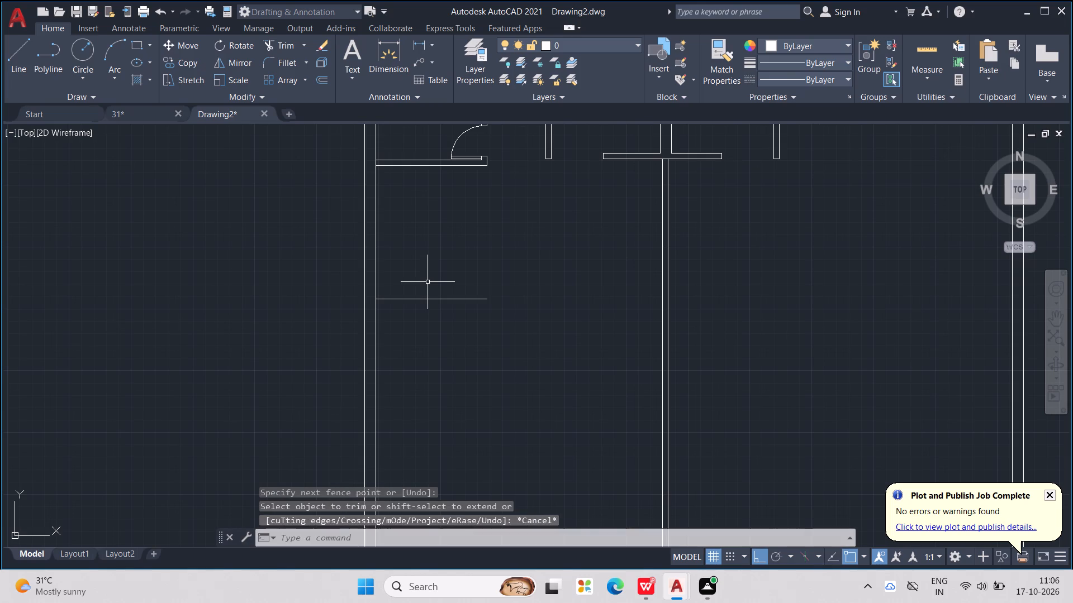
pyautogui.write('OFF')
pyautogui.press('Return')
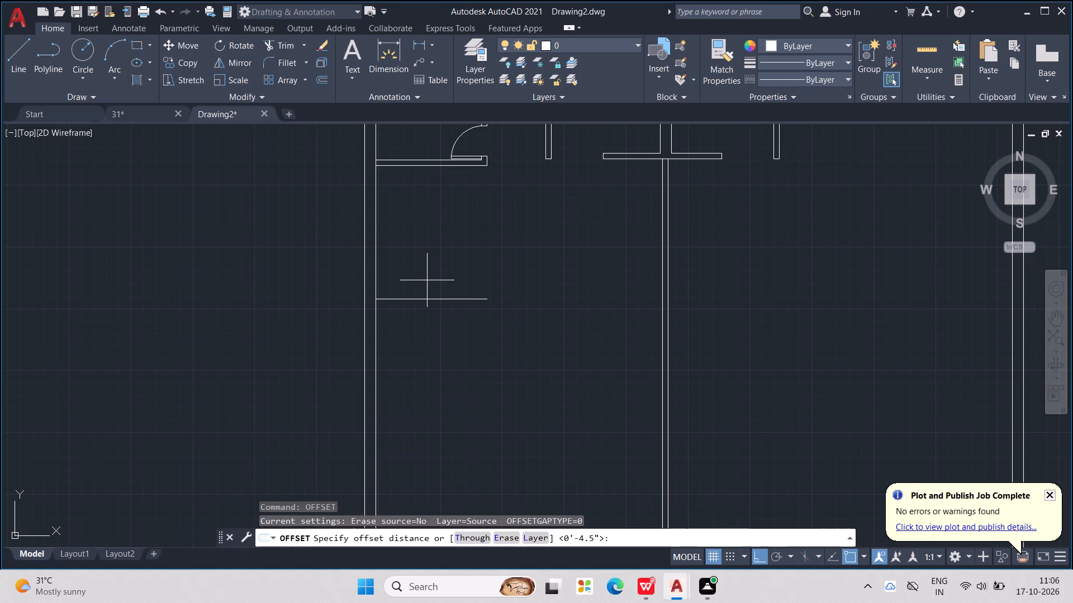
pyautogui.write('4.5')
pyautogui.hotkey('shift', '"')
pyautogui.press('Return')
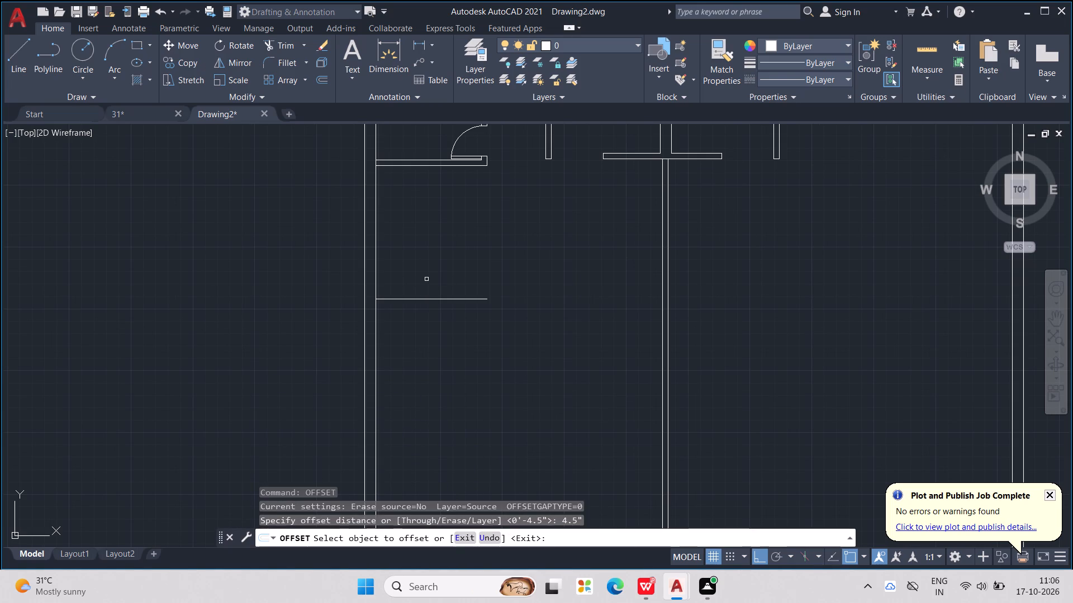
pyautogui.click(433, 298)
pyautogui.click(438, 327)
pyautogui.press('Escape')
pyautogui.press('Escape')
pyautogui.press('Escape')
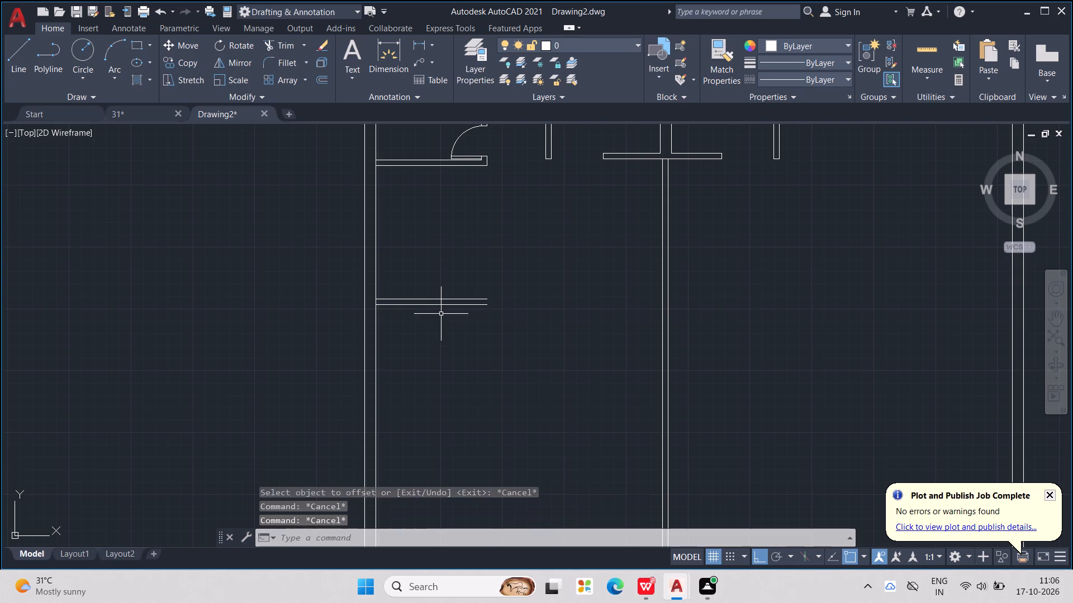
pyautogui.press('Escape')
pyautogui.press('Escape')
pyautogui.press('Escape')
pyautogui.press('Escape')
pyautogui.press('Escape')
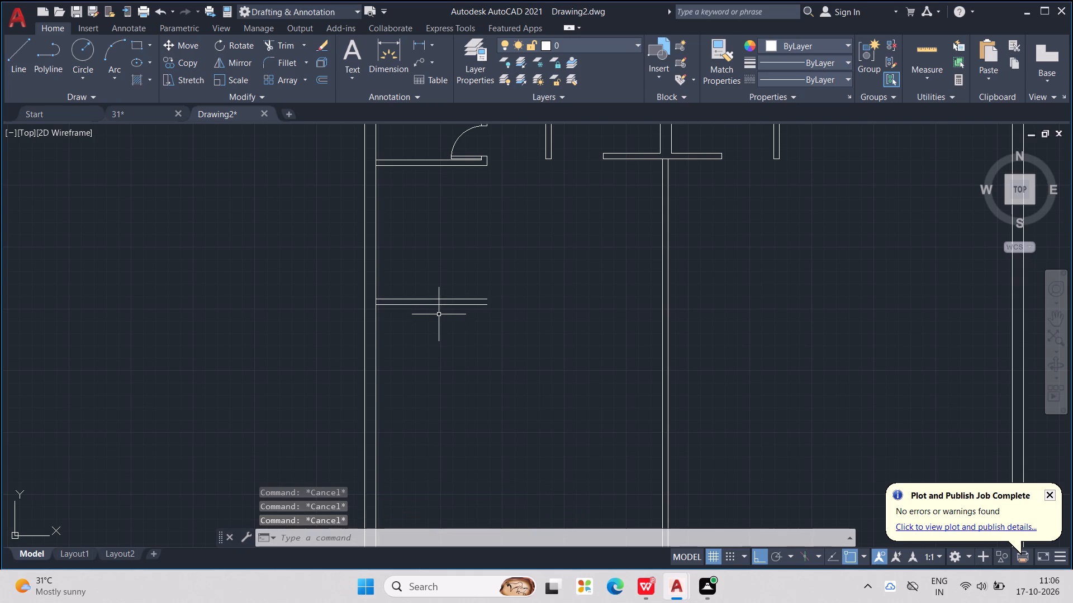
pyautogui.press('Escape')
pyautogui.press('Escape')
pyautogui.press('Escape')
pyautogui.press('Escape')
# Draw a vertical line joining the right ends of the short partition's two faces to close it.
pyautogui.press('l')
pyautogui.press("'")
pyautogui.press('Escape')
pyautogui.press('Escape')
pyautogui.press('Escape')
pyautogui.press('Escape')
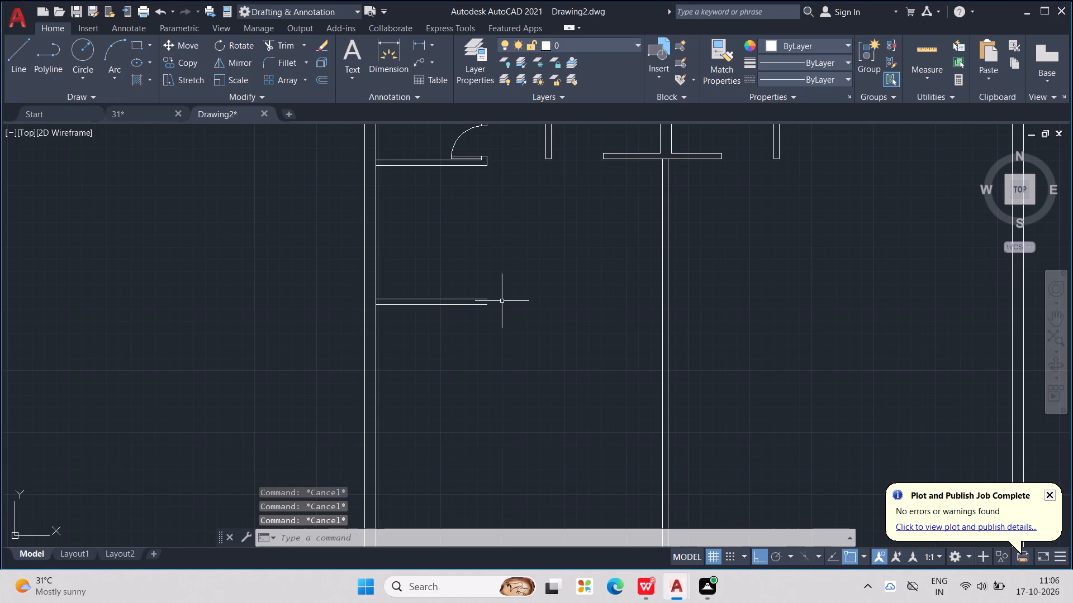
pyautogui.press('l')
pyautogui.press('Return')
pyautogui.scroll(2, 501, 291)
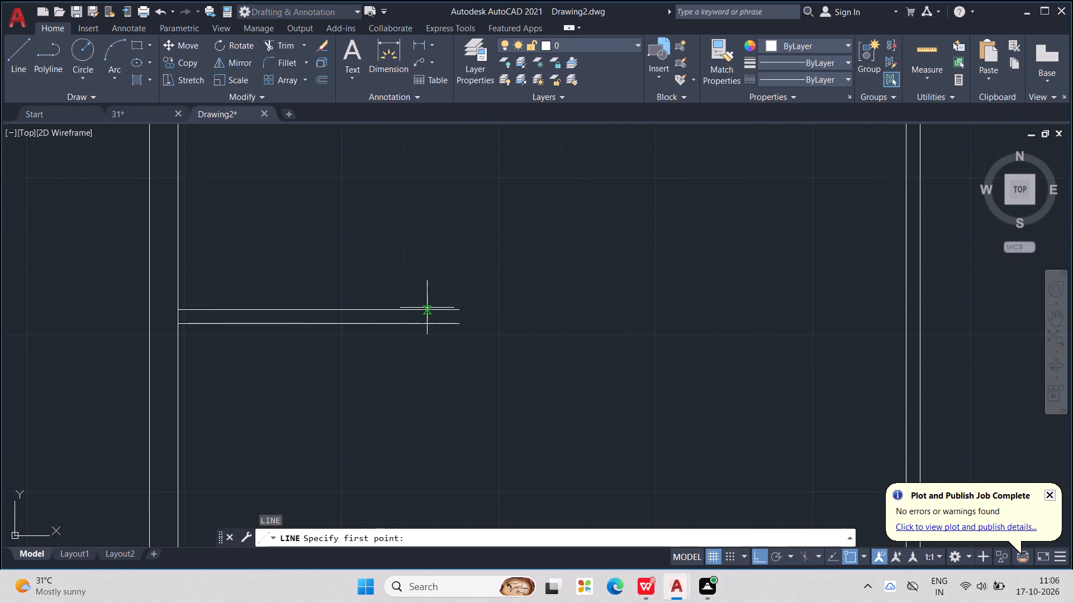
pyautogui.click(457, 309)
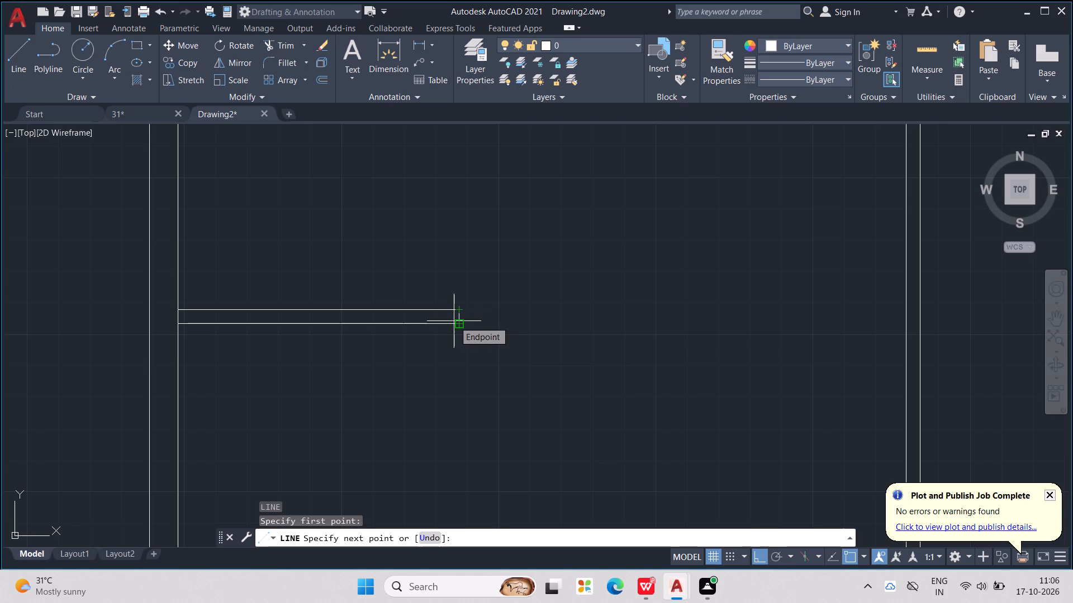
pyautogui.scroll(3, 458, 323)
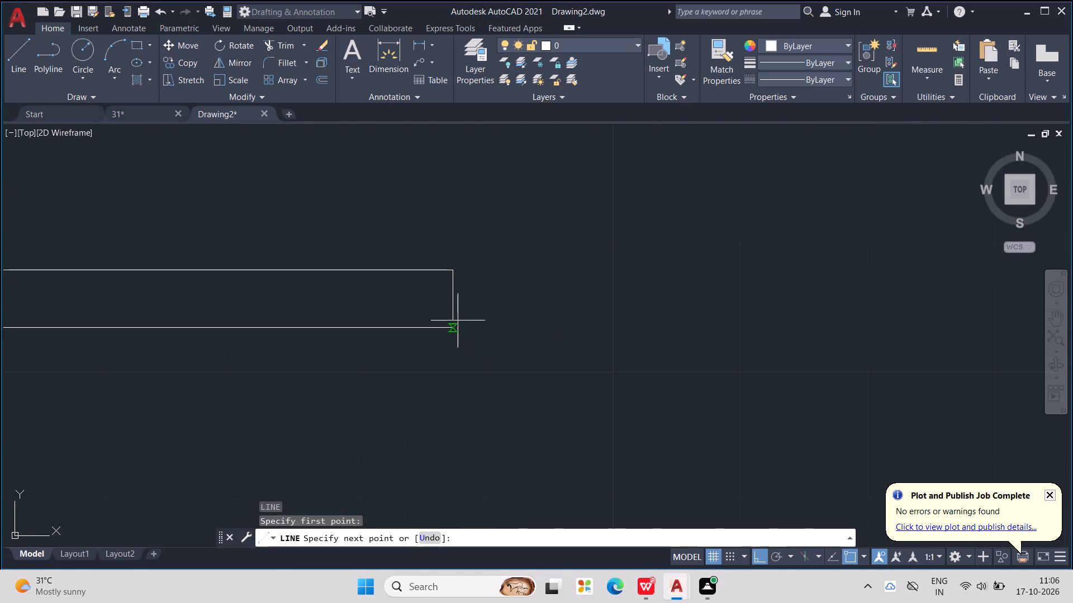
pyautogui.click(458, 326)
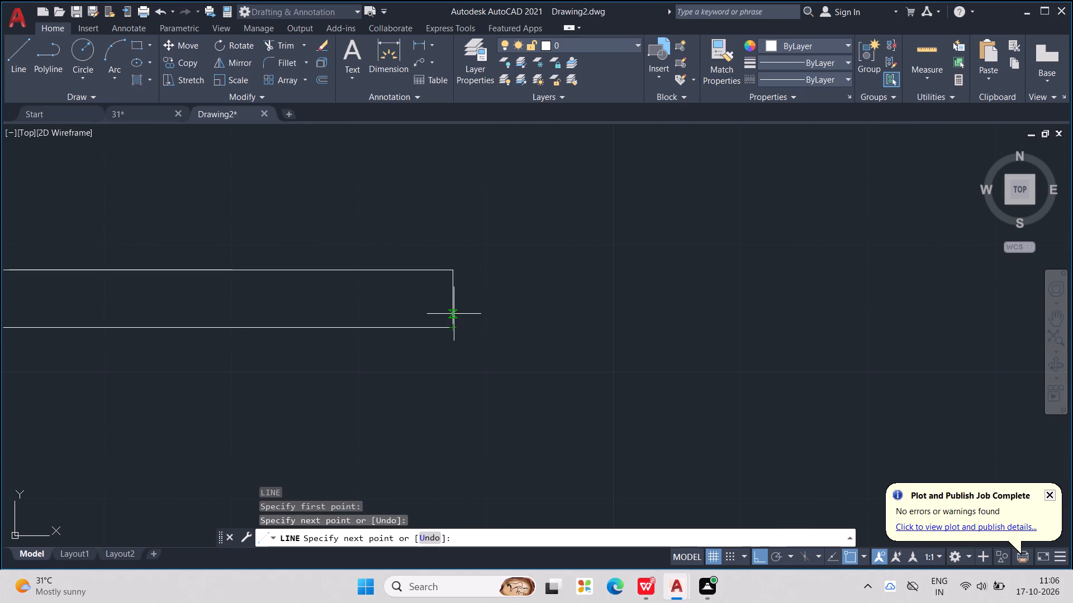
pyautogui.press('Escape')
pyautogui.press('Escape')
pyautogui.press('Escape')
pyautogui.press('Escape')
pyautogui.press('Escape')
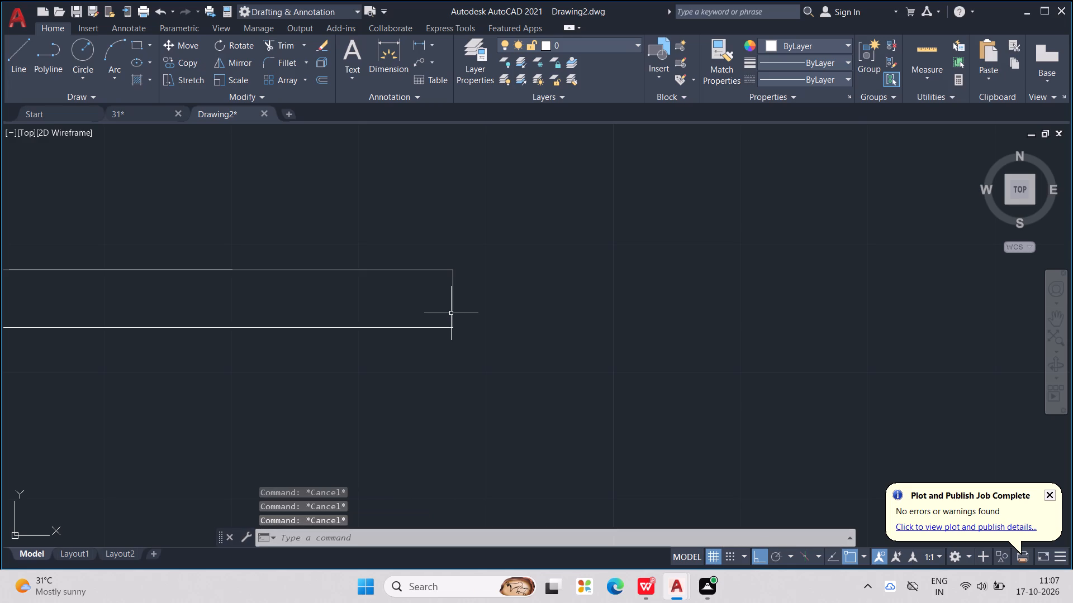
pyautogui.press('Escape')
pyautogui.press('Escape')
pyautogui.press('Escape')
pyautogui.press('Escape')
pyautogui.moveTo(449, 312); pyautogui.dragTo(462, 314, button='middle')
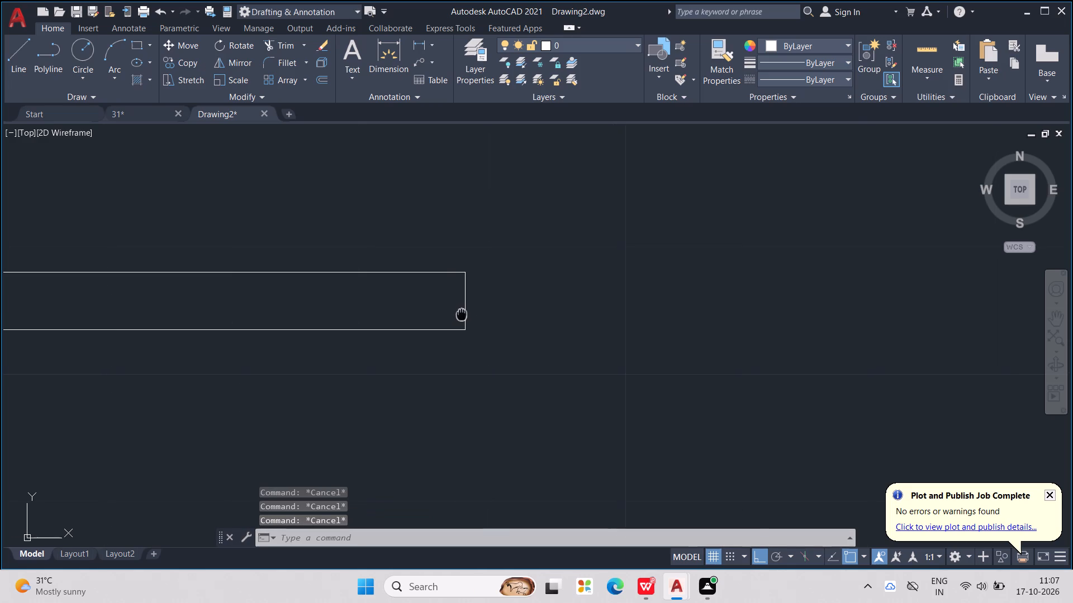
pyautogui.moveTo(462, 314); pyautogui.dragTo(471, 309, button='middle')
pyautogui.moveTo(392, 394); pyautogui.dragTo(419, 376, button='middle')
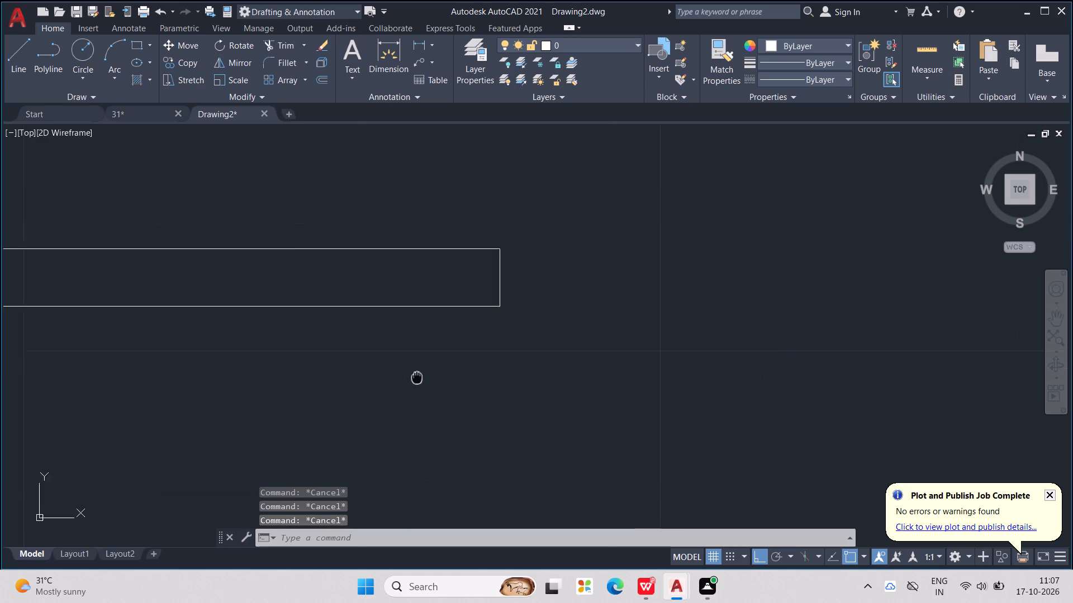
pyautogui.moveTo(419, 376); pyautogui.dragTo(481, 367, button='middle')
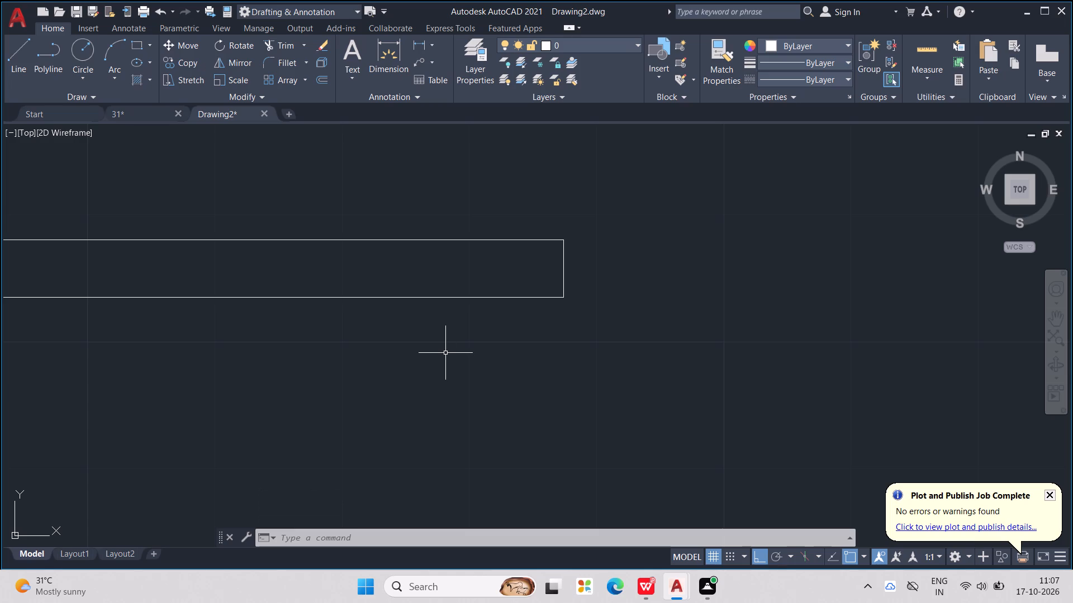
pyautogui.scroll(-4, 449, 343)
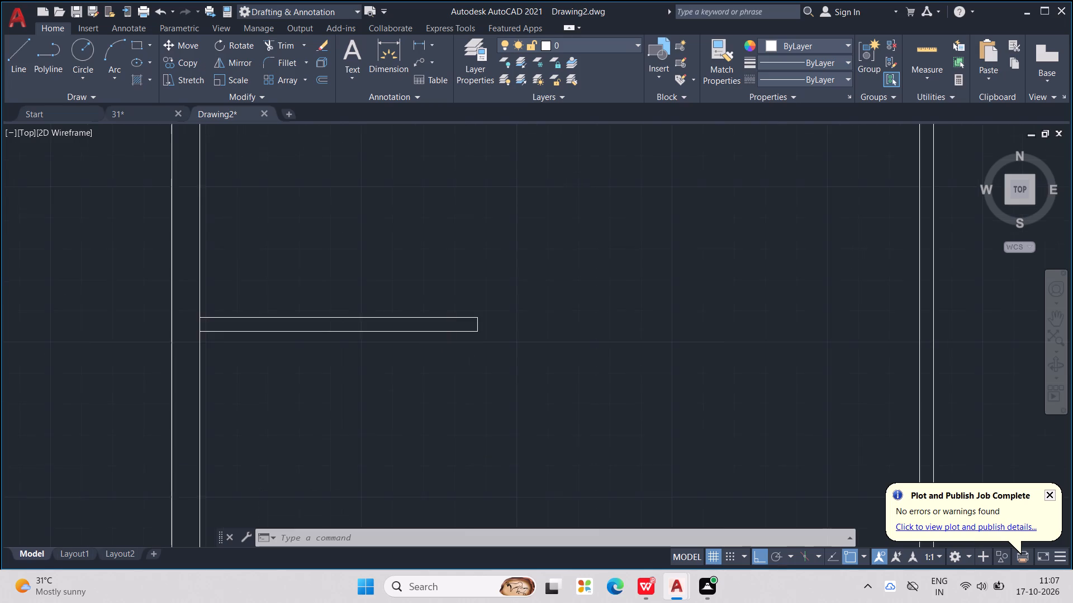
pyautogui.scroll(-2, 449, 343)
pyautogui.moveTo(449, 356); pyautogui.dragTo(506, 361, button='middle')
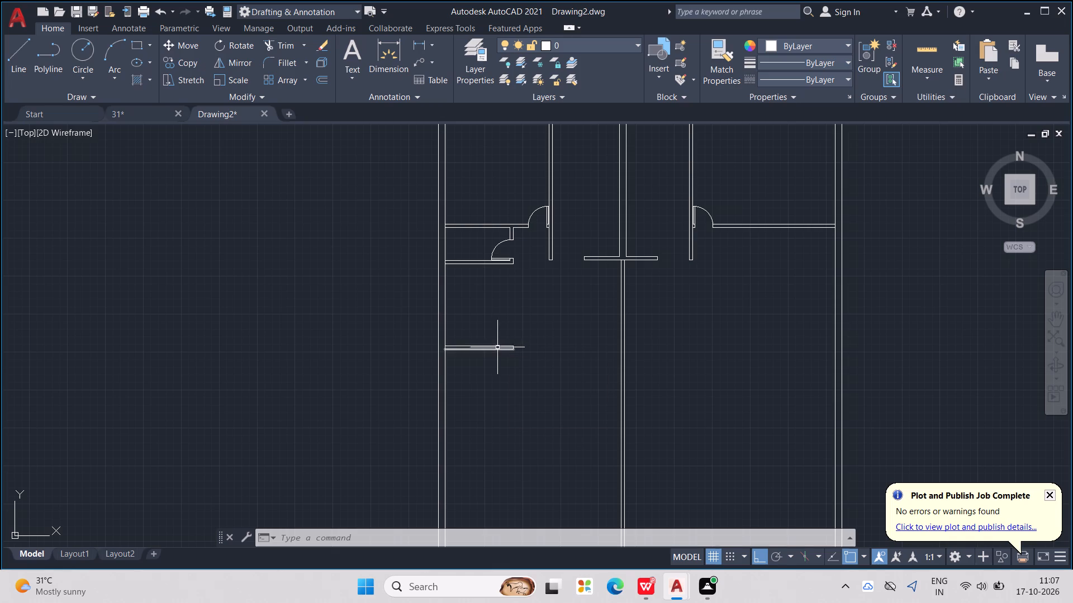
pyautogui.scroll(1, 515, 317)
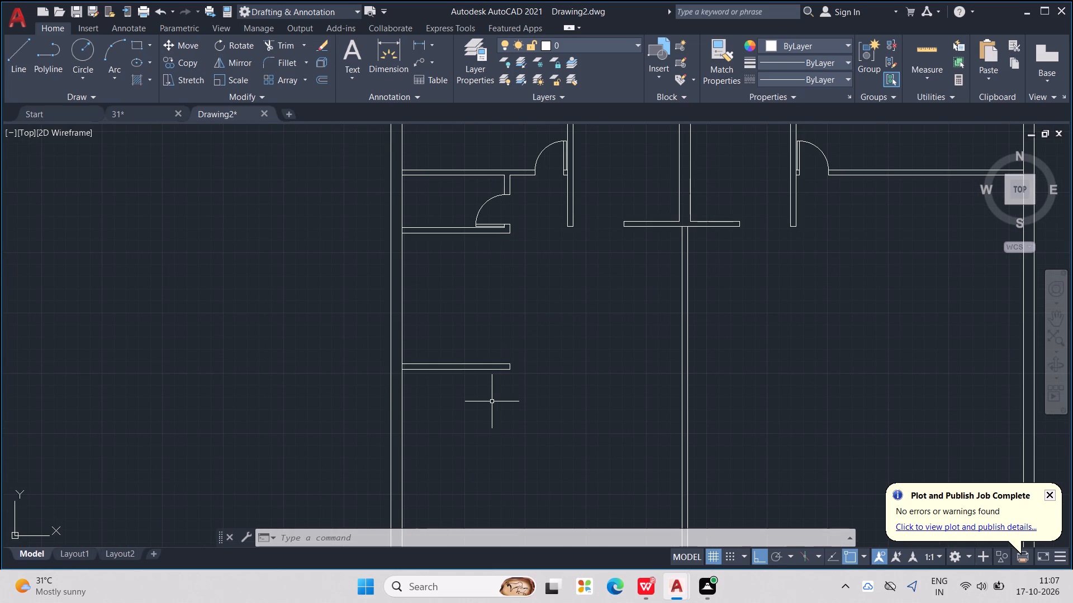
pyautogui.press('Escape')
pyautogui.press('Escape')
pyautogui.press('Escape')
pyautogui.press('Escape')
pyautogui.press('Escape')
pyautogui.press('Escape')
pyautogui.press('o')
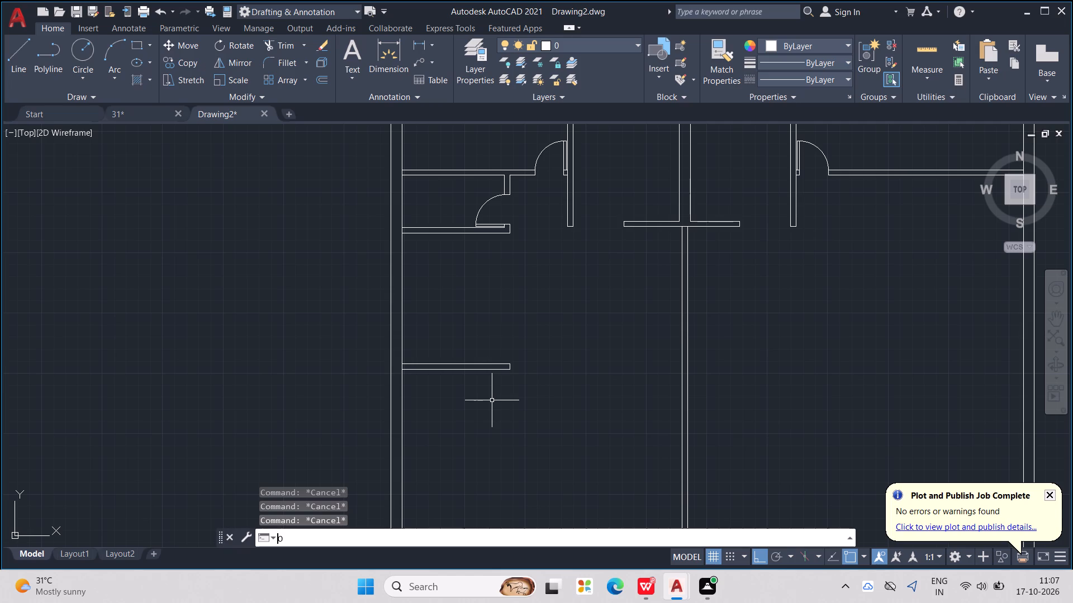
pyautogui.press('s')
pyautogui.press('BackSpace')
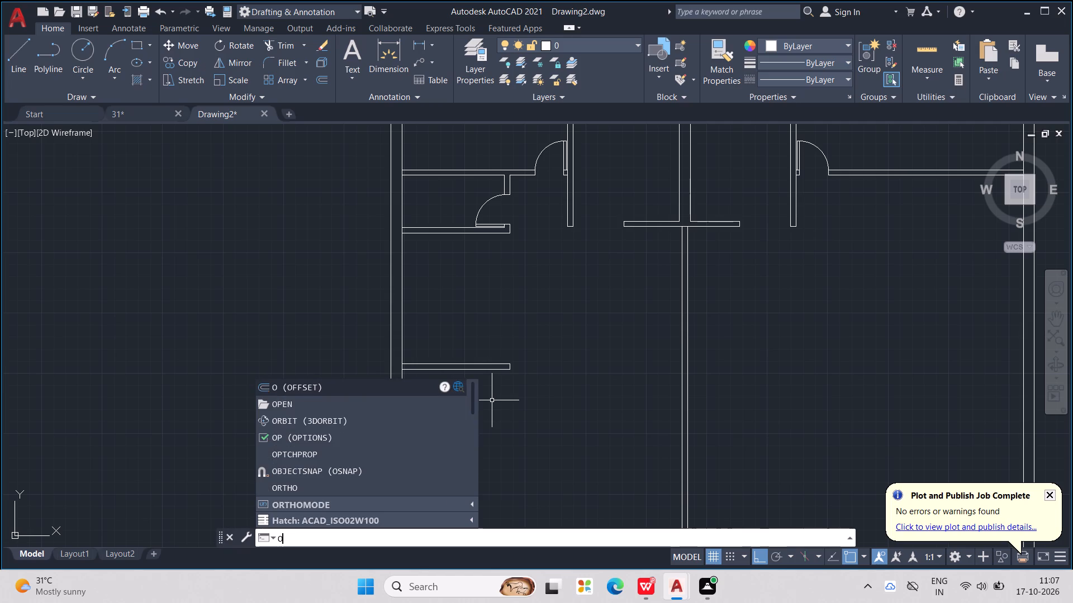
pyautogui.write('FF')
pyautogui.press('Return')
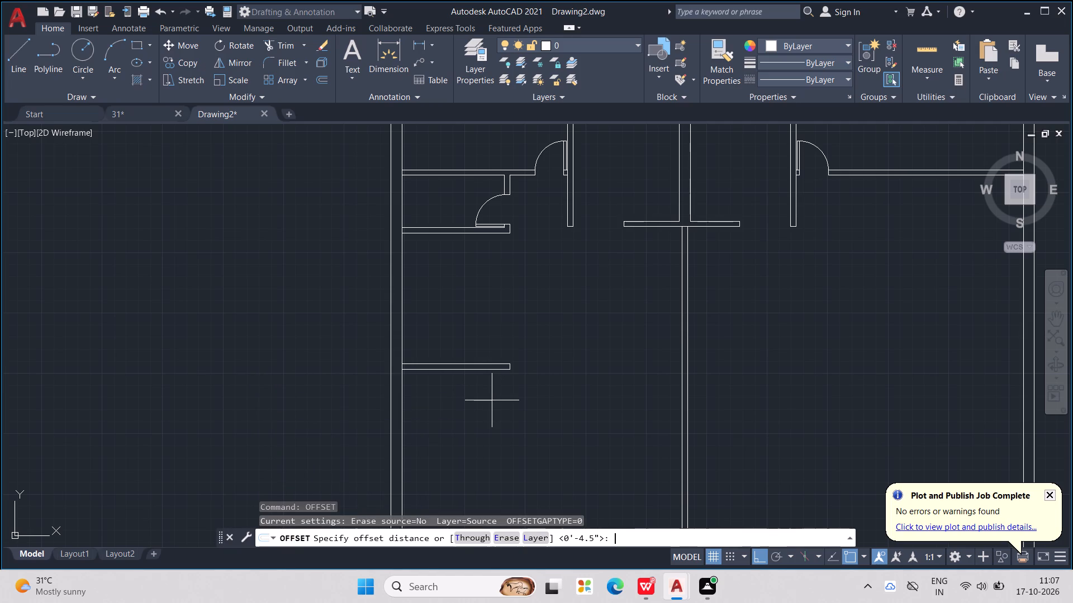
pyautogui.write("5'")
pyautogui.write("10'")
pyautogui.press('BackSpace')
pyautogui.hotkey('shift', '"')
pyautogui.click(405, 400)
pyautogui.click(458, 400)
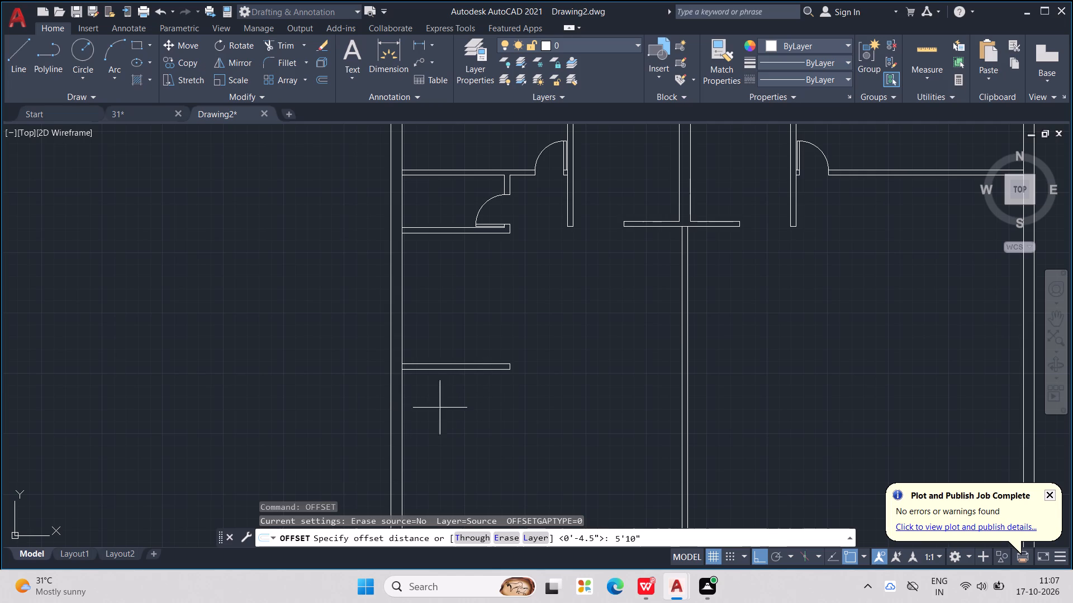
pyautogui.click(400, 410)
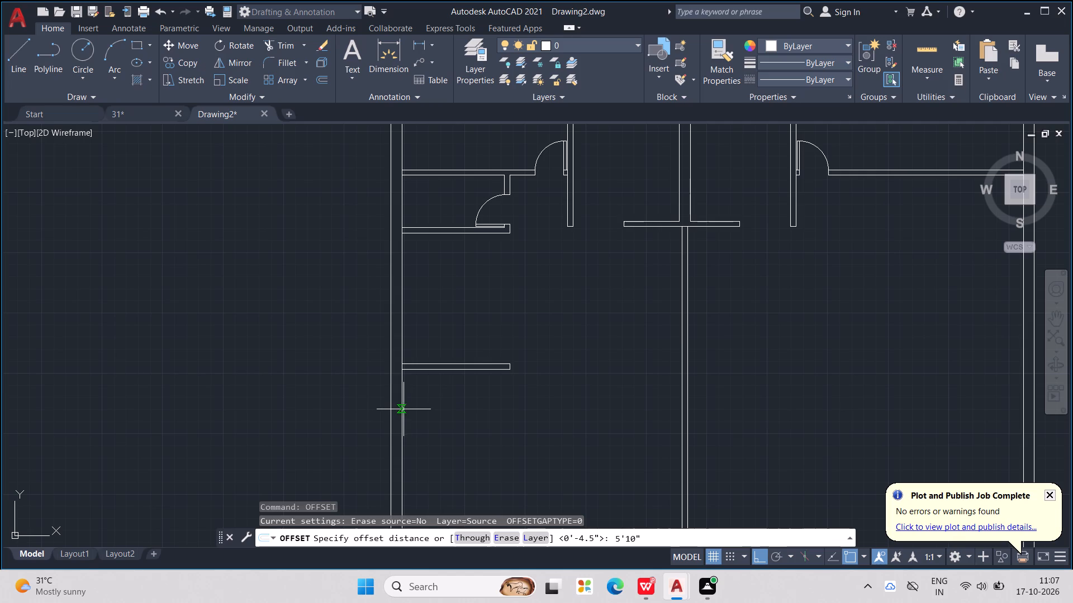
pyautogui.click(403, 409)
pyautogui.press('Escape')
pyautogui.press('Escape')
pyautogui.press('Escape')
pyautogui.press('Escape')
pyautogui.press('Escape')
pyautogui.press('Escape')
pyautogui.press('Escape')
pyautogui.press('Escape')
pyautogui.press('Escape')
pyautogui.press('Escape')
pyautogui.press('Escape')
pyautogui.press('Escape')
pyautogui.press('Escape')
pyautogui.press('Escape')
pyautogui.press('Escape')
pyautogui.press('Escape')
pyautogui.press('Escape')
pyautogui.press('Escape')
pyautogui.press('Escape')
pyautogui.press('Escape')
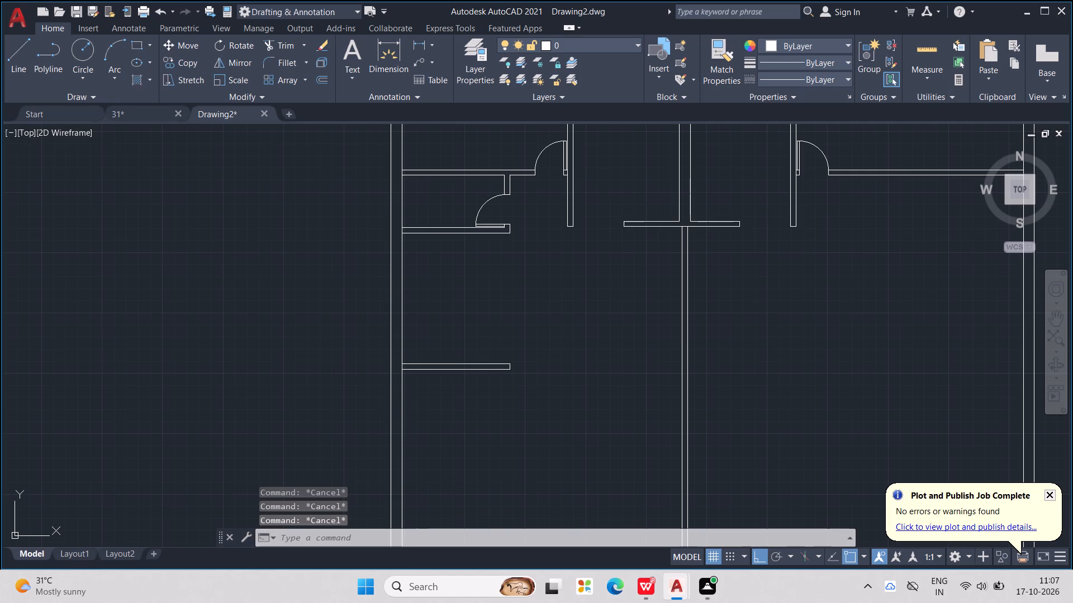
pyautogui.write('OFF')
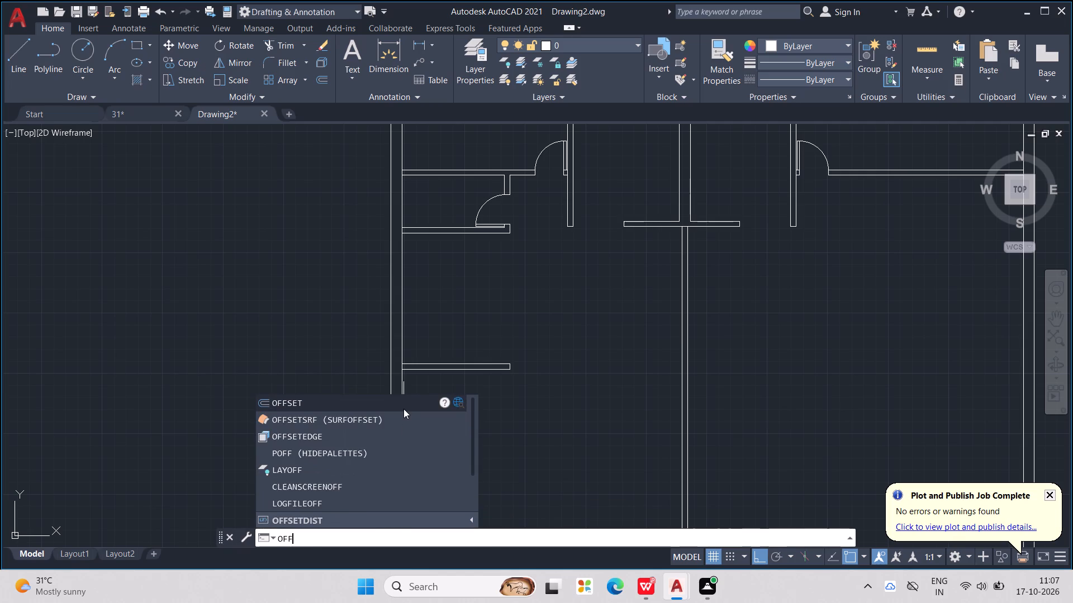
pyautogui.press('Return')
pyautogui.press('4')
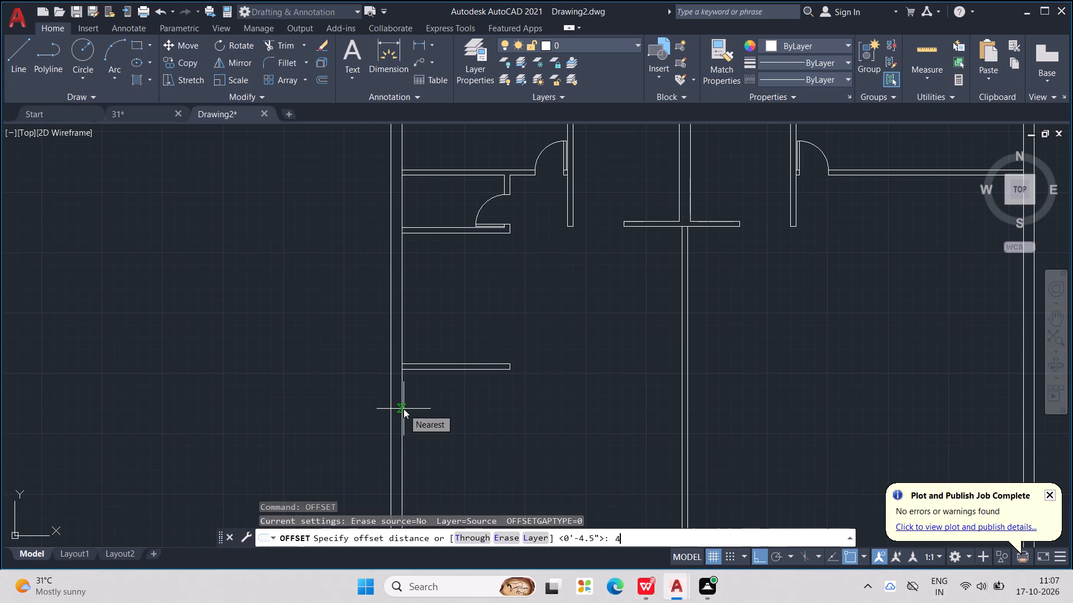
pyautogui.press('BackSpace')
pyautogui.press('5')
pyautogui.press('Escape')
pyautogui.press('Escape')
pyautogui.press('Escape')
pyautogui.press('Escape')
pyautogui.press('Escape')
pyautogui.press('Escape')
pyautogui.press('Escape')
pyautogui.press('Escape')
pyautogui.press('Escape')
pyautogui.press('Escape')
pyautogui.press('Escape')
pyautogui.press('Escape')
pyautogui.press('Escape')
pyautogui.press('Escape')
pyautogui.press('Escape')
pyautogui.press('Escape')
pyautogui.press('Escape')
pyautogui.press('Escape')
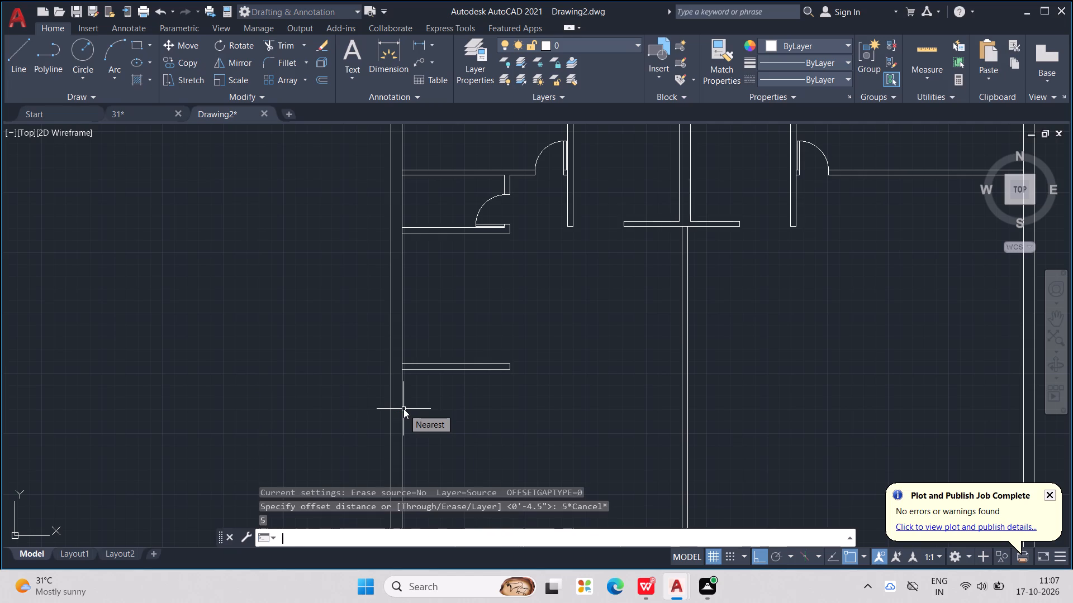
# Offset the left outer wall's inner face 5'10" to the right.
pyautogui.write('OFF')
pyautogui.press('Return')
pyautogui.write("5'")
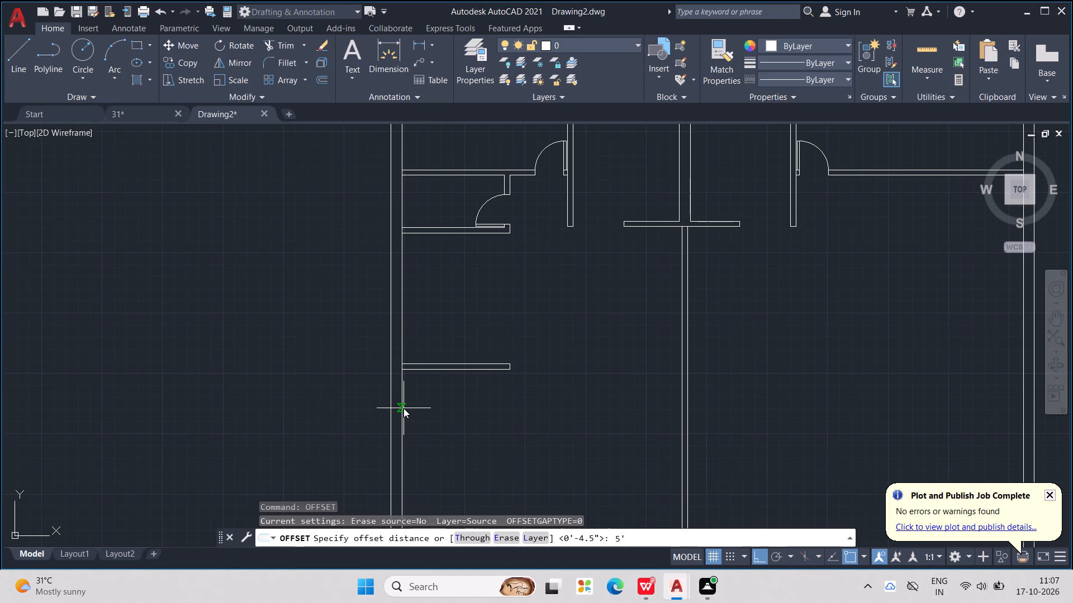
pyautogui.write('10"')
pyautogui.press('Return')
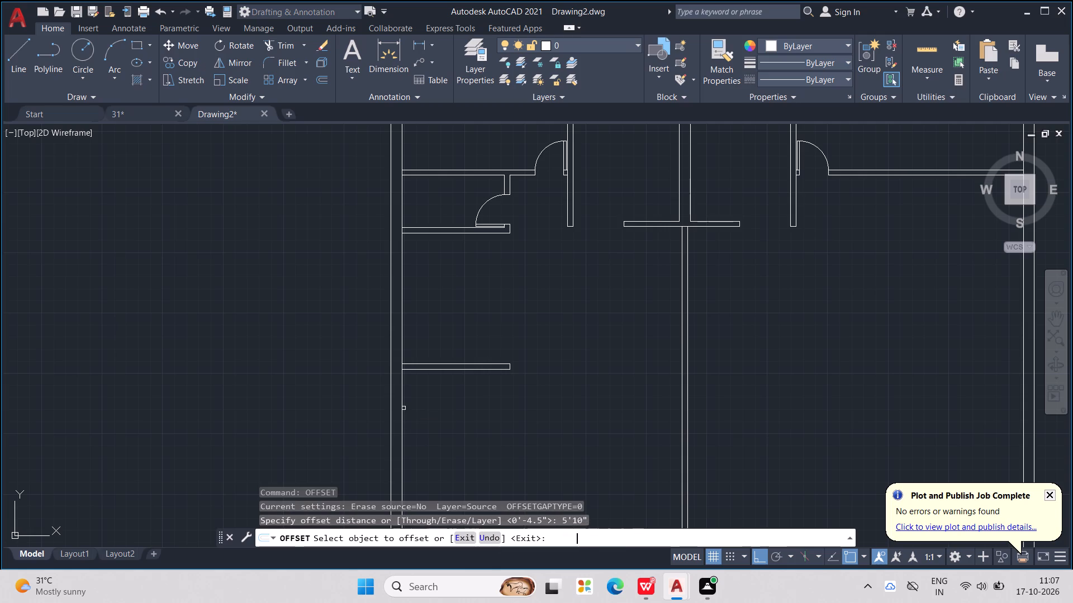
pyautogui.click(402, 383)
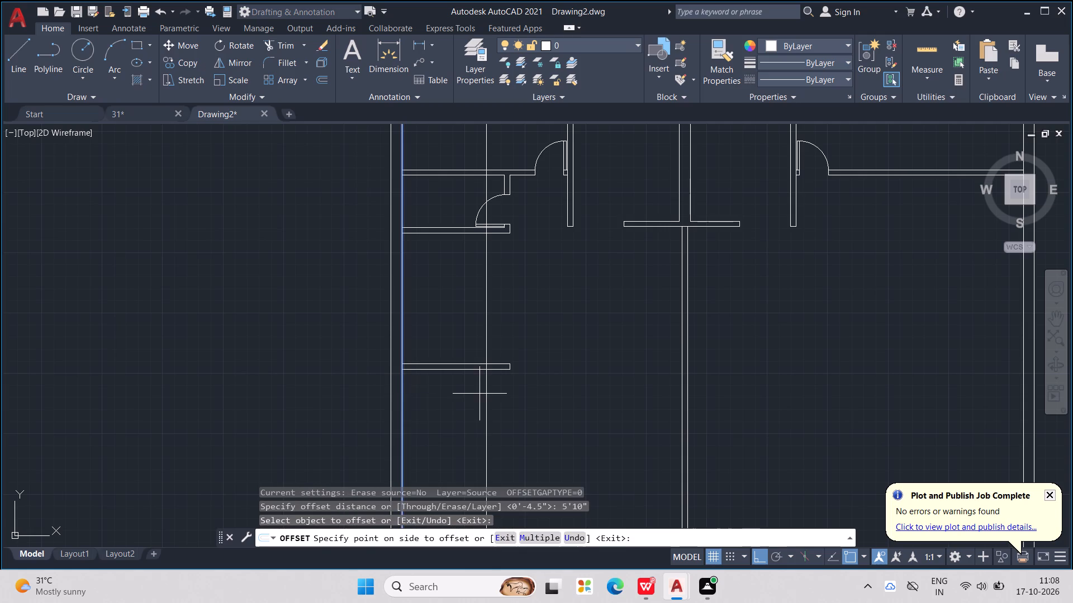
pyautogui.click(479, 394)
pyautogui.press('Escape')
pyautogui.press('Escape')
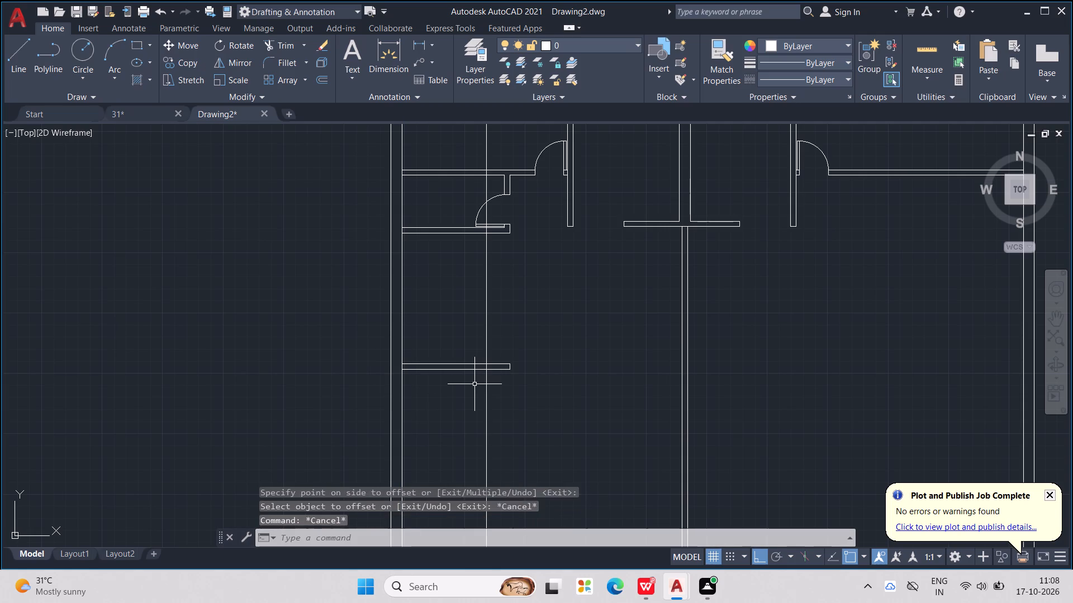
pyautogui.press('Escape')
pyautogui.press('Escape')
pyautogui.press('Escape')
pyautogui.press('Escape')
# Offset the new vertical line 4.5" to the left to form the partition's second face.
pyautogui.write('OFF')
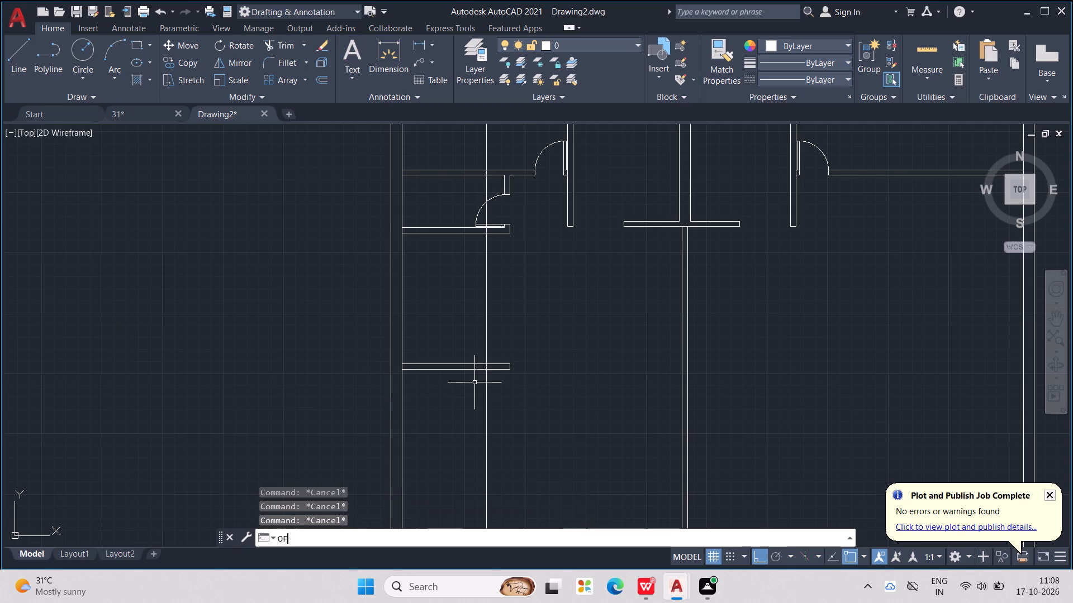
pyautogui.press('Return')
pyautogui.press('4')
pyautogui.write('.5')
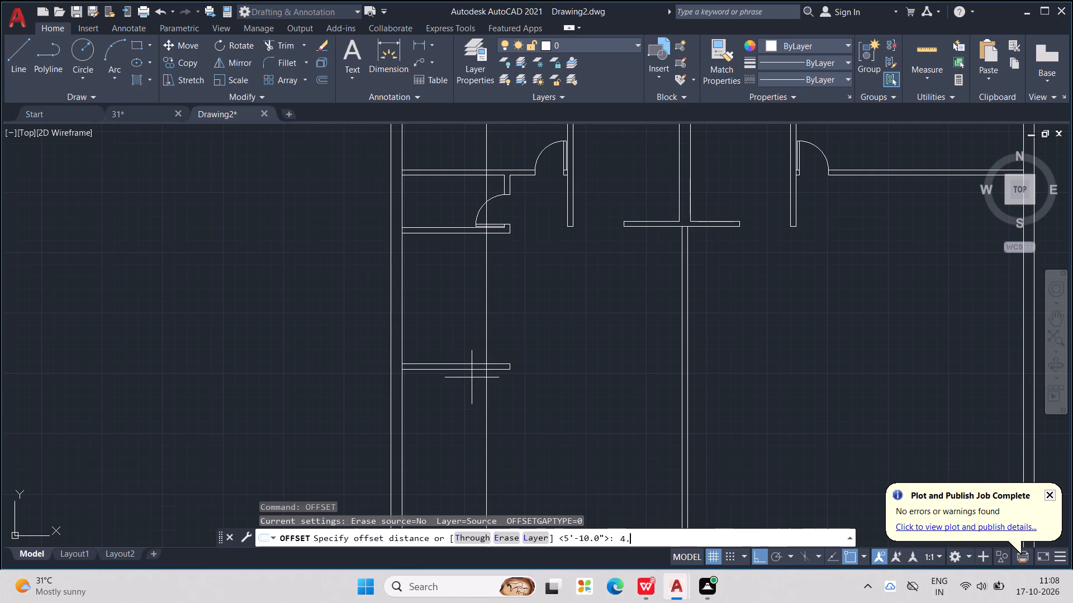
pyautogui.hotkey('shift', '"')
pyautogui.press('Return')
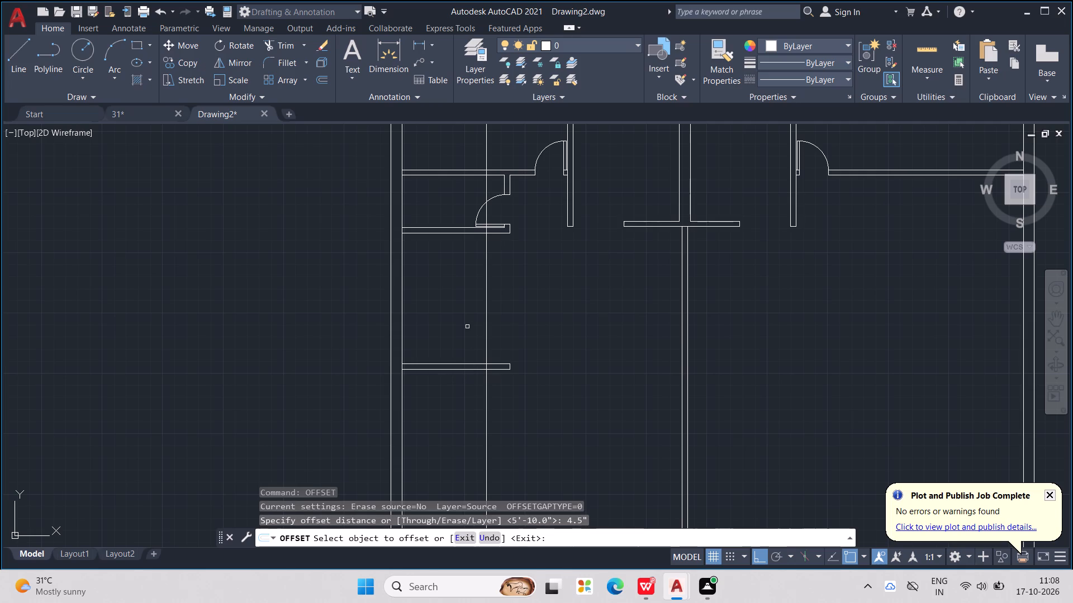
pyautogui.click(487, 314)
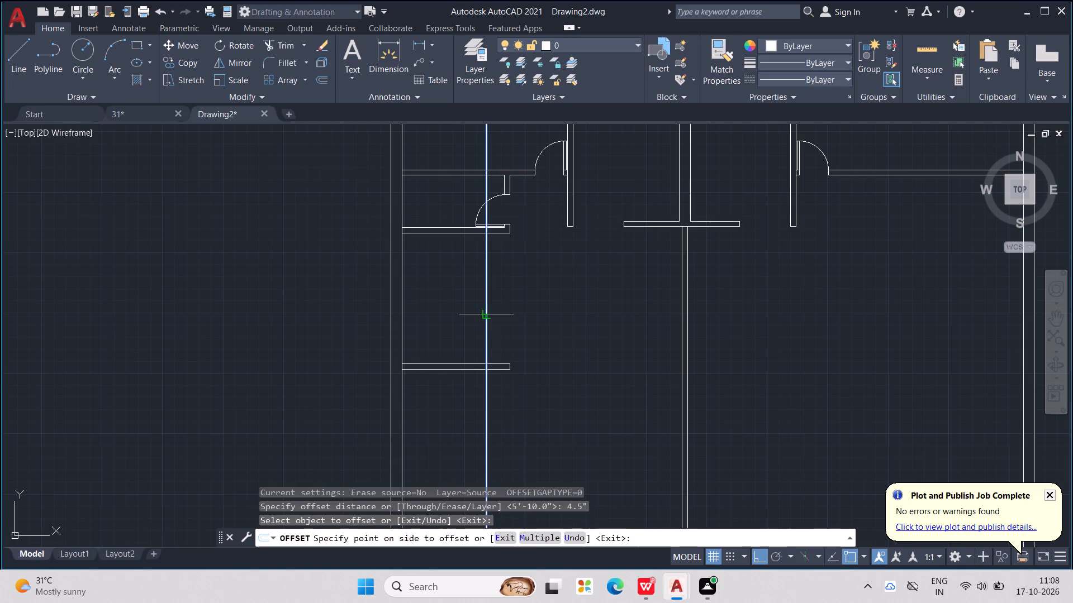
pyautogui.click(477, 320)
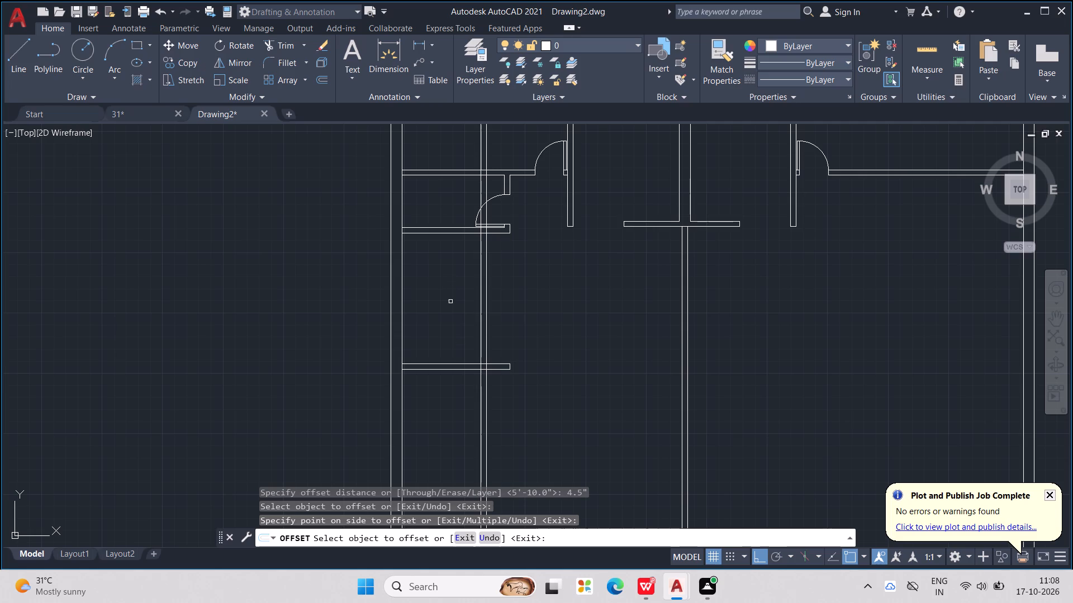
pyautogui.moveTo(450, 304); pyautogui.dragTo(449, 345, button='middle')
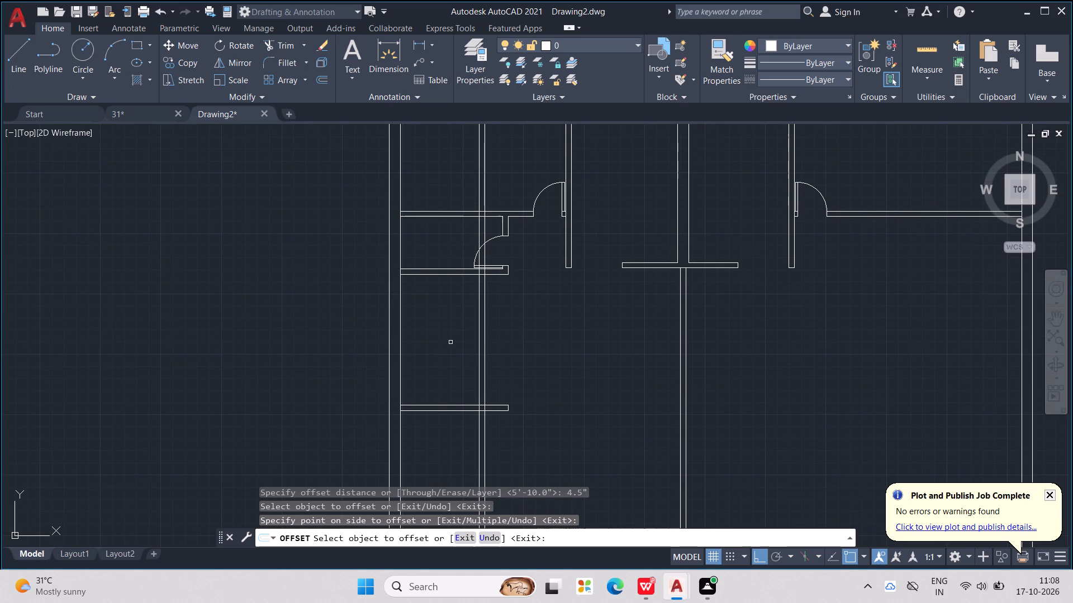
pyautogui.moveTo(452, 342); pyautogui.dragTo(452, 333, button='middle')
pyautogui.scroll(-2, 452, 328)
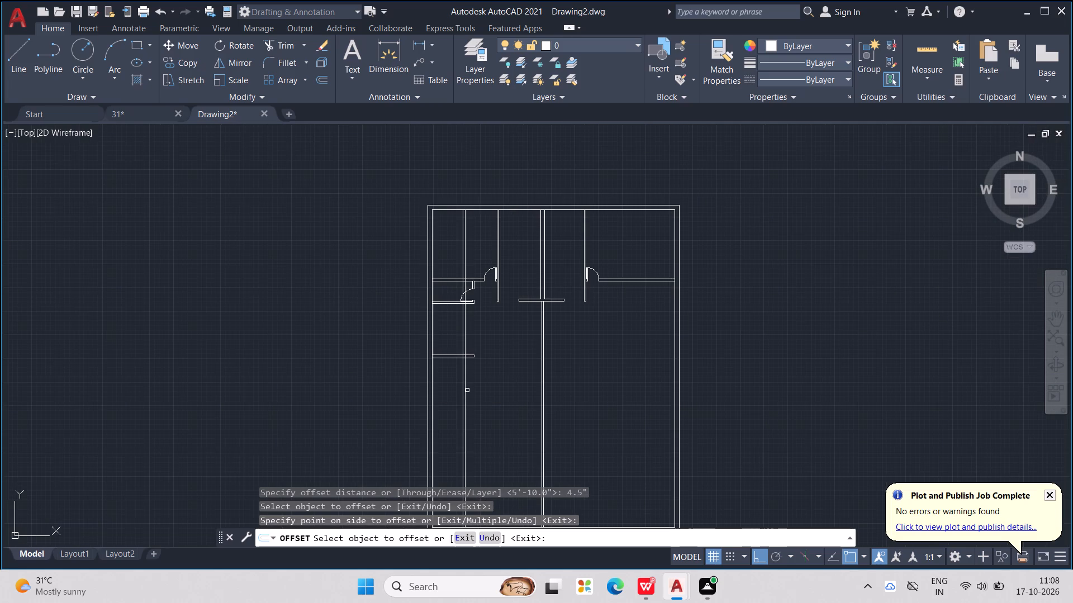
pyautogui.scroll(1, 467, 391)
pyautogui.moveTo(467, 389); pyautogui.dragTo(462, 363, button='middle')
pyautogui.press('Escape')
pyautogui.press('Escape')
pyautogui.press('Escape')
pyautogui.press('Escape')
# Offset the lower face of the short closed partition on the left wall 8'0" downward.
pyautogui.write('OFF')
pyautogui.press('Return')
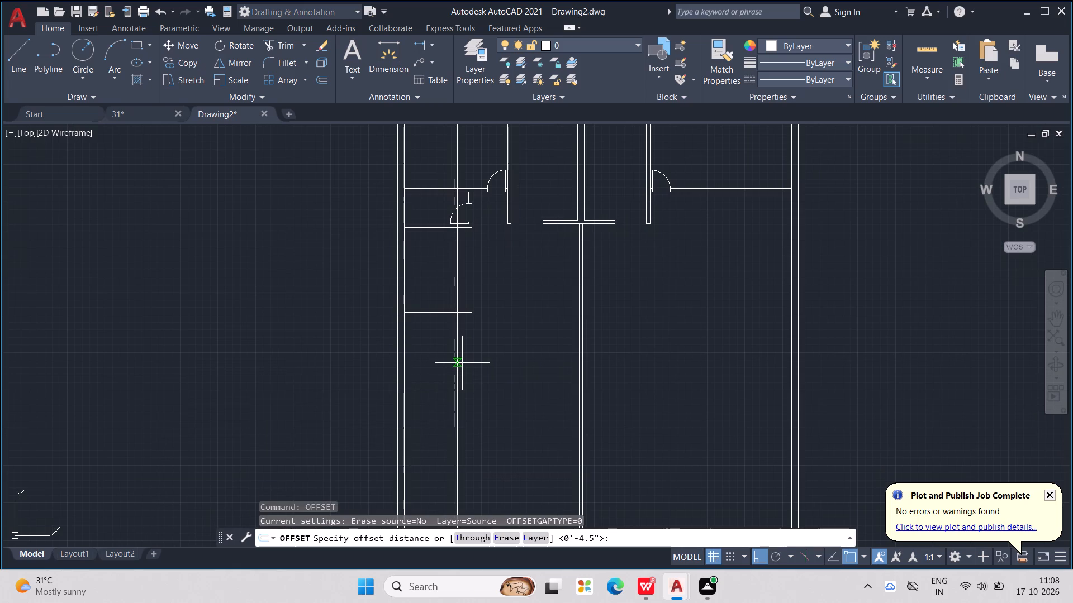
pyautogui.write("8'0")
pyautogui.hotkey('shift', '"')
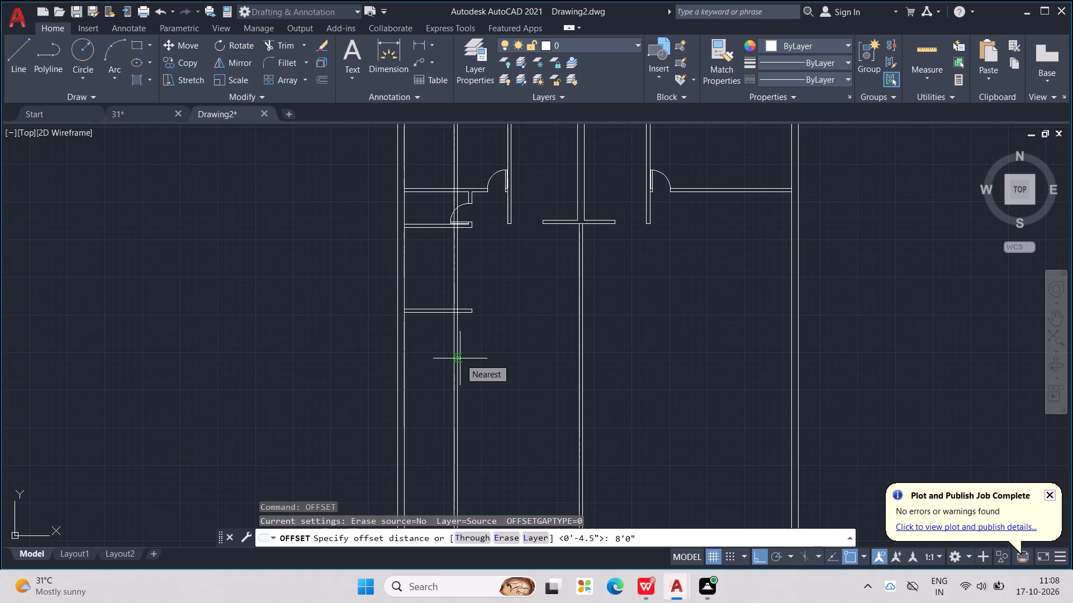
pyautogui.press('Return')
pyautogui.scroll(2, 414, 304)
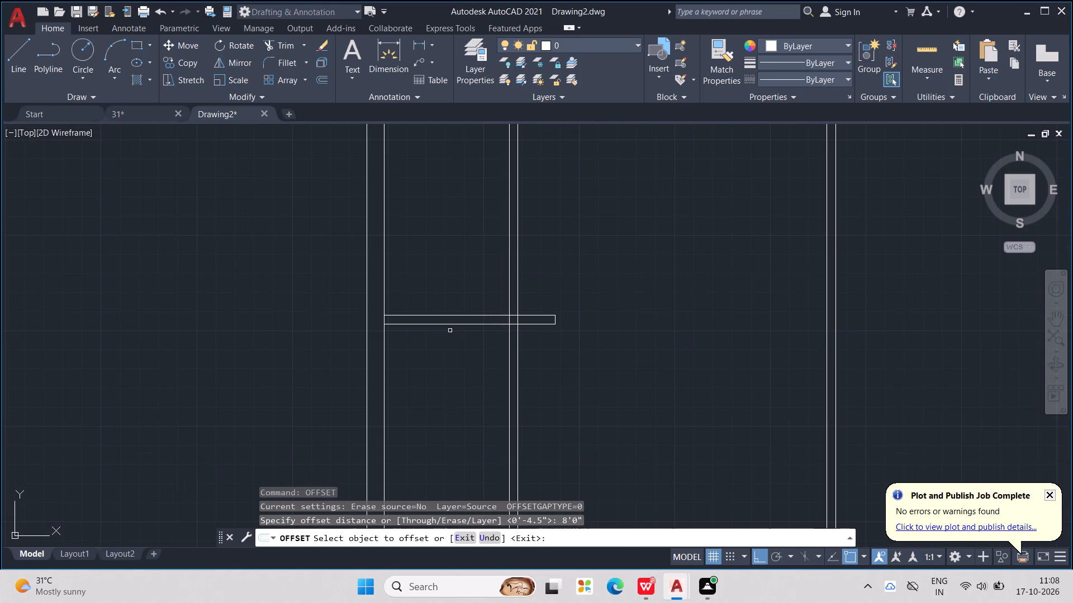
pyautogui.click(452, 326)
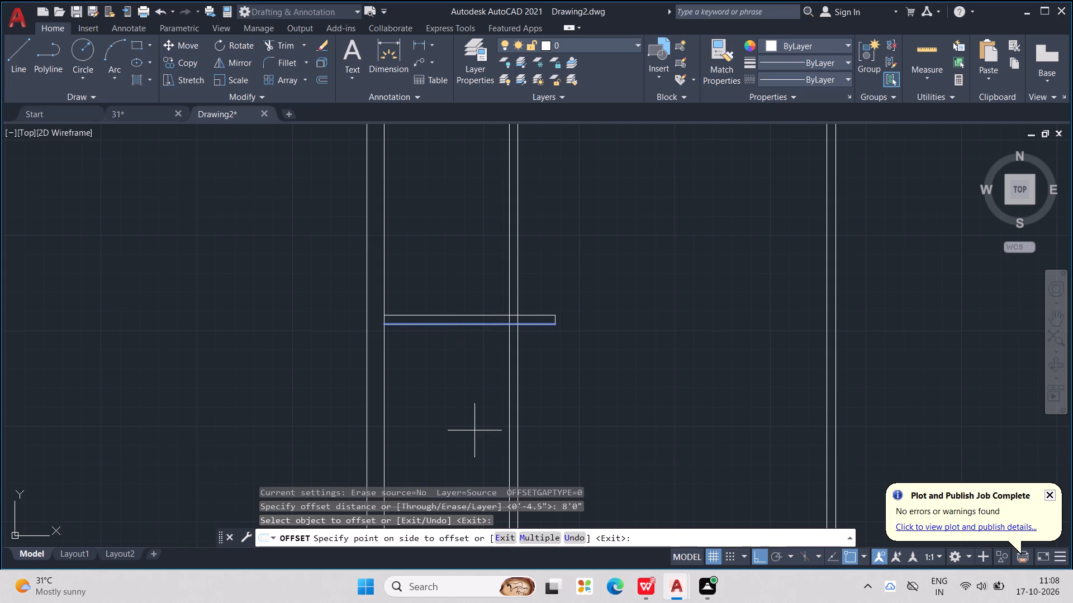
pyautogui.scroll(-3, 474, 430)
pyautogui.moveTo(474, 430); pyautogui.dragTo(445, 319, button='middle')
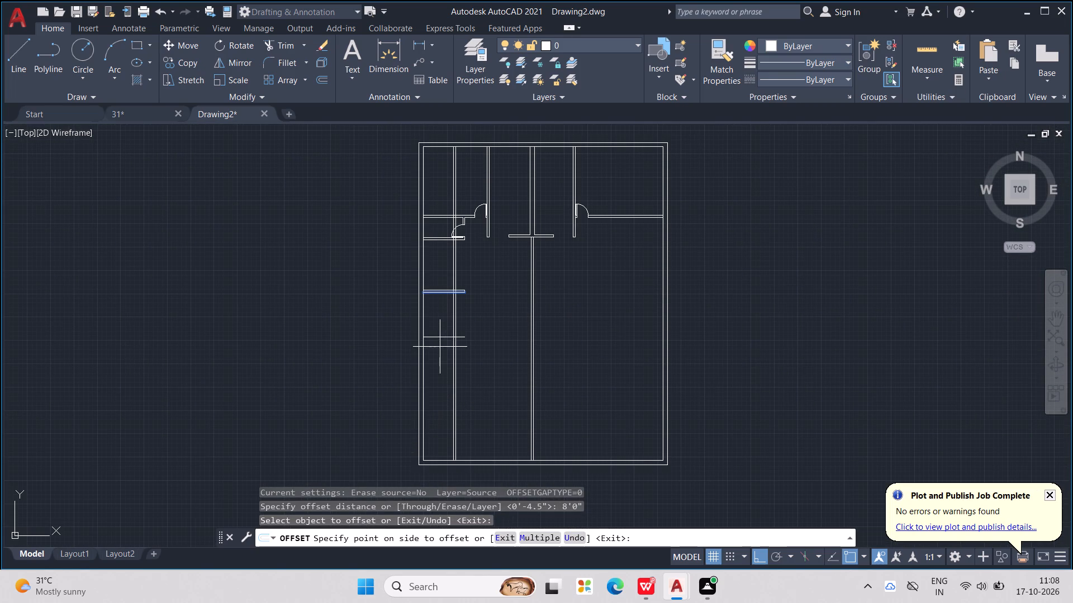
pyautogui.click(440, 349)
pyautogui.press('Escape')
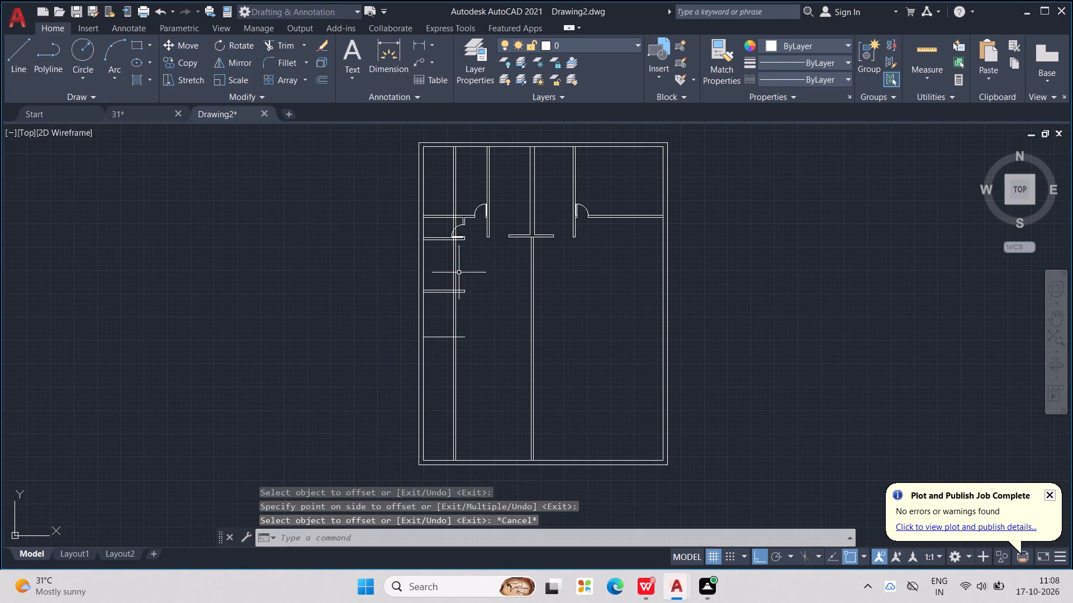
pyautogui.press('Escape')
pyautogui.press('Escape')
pyautogui.press('Escape')
# Trim the two new vertical lines between the two short left partitions and below the new horizontal line.
pyautogui.write('TR')
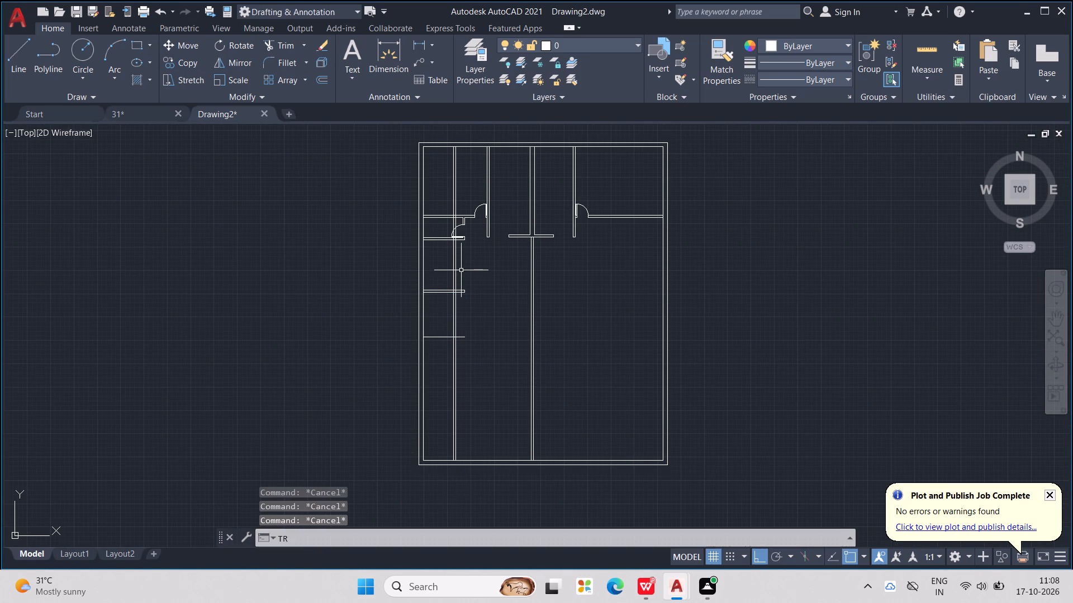
pyautogui.press('Return')
pyautogui.moveTo(467, 265); pyautogui.dragTo(453, 280)
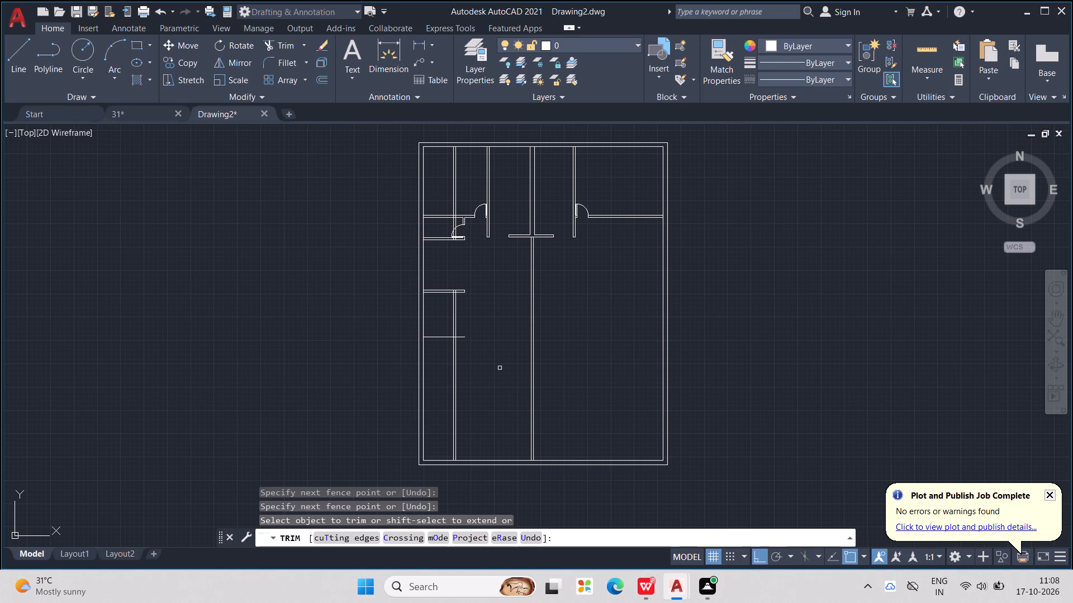
pyautogui.moveTo(497, 377); pyautogui.dragTo(449, 405)
pyautogui.press('Escape')
pyautogui.press('Escape')
pyautogui.press('Escape')
# Erase the two leftover vertical line pieces running through the upper left rooms.
pyautogui.click(448, 184)
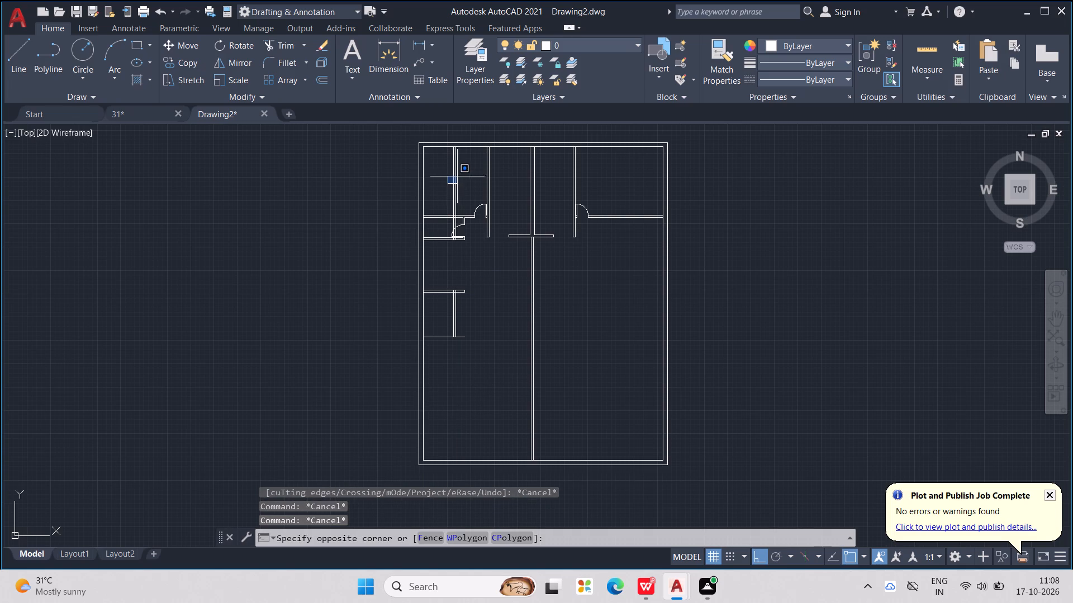
pyautogui.click(452, 176)
pyautogui.click(457, 174)
pyautogui.scroll(2, 449, 180)
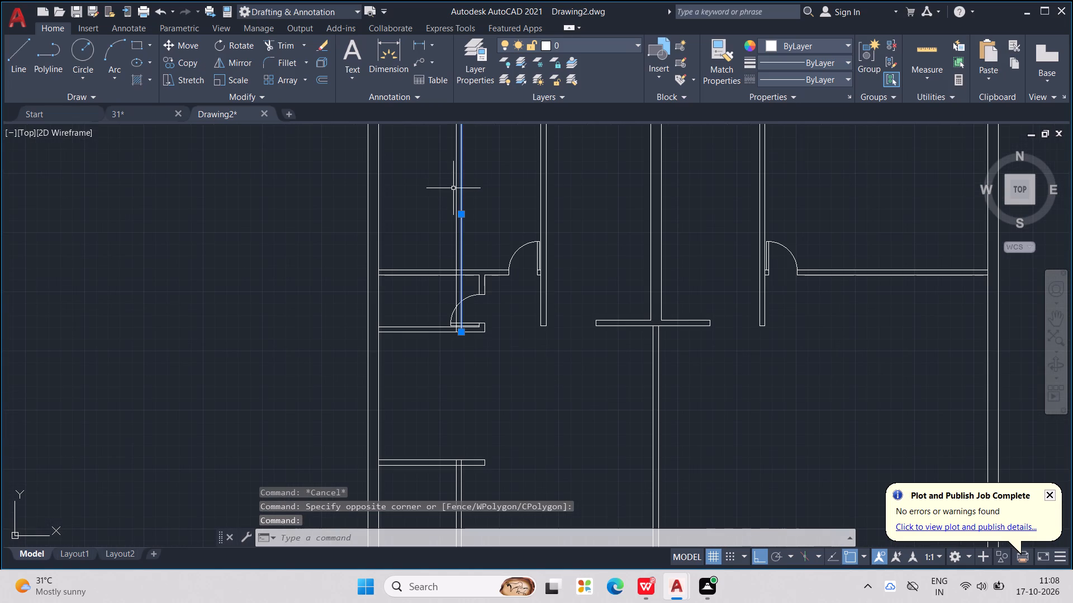
pyautogui.click(456, 188)
pyautogui.press('Delete')
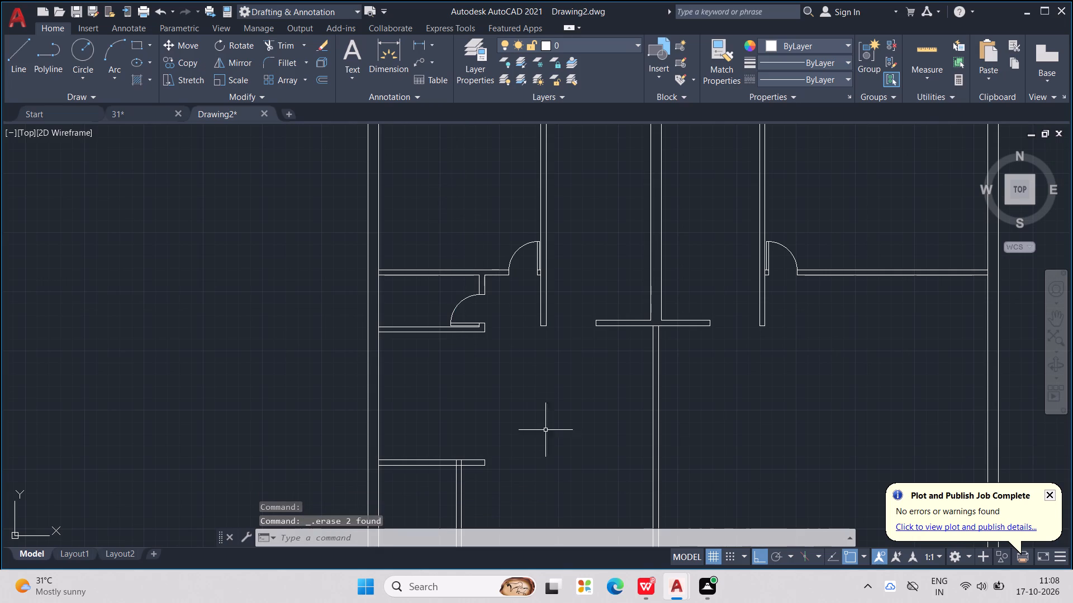
# Offset the lower horizontal line off the left outer wall 4.5" downward to form the partition's second face.
pyautogui.moveTo(543, 460); pyautogui.dragTo(541, 411, button='middle')
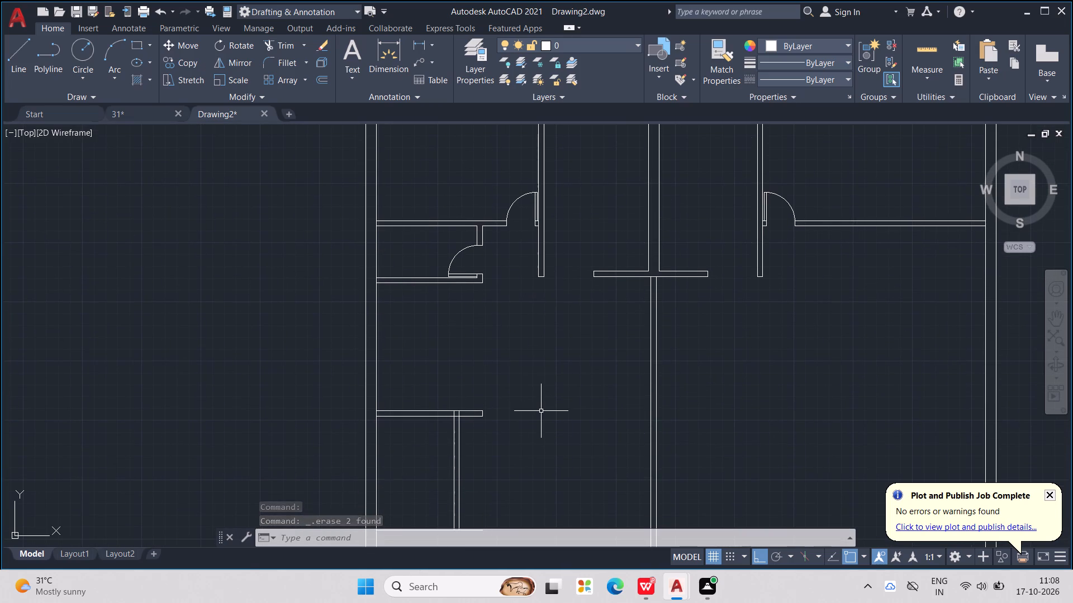
pyautogui.moveTo(538, 429); pyautogui.dragTo(539, 398, button='middle')
pyautogui.press('Escape')
pyautogui.press('Escape')
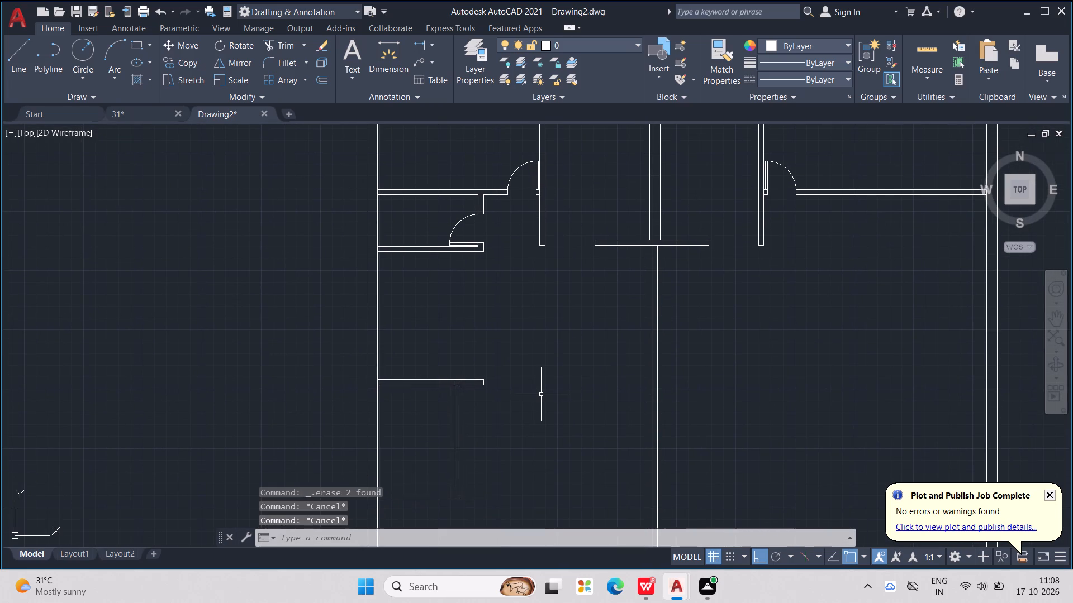
pyautogui.press('Escape')
pyautogui.press('Escape')
pyautogui.write('OFF')
pyautogui.press('Return')
pyautogui.press('4')
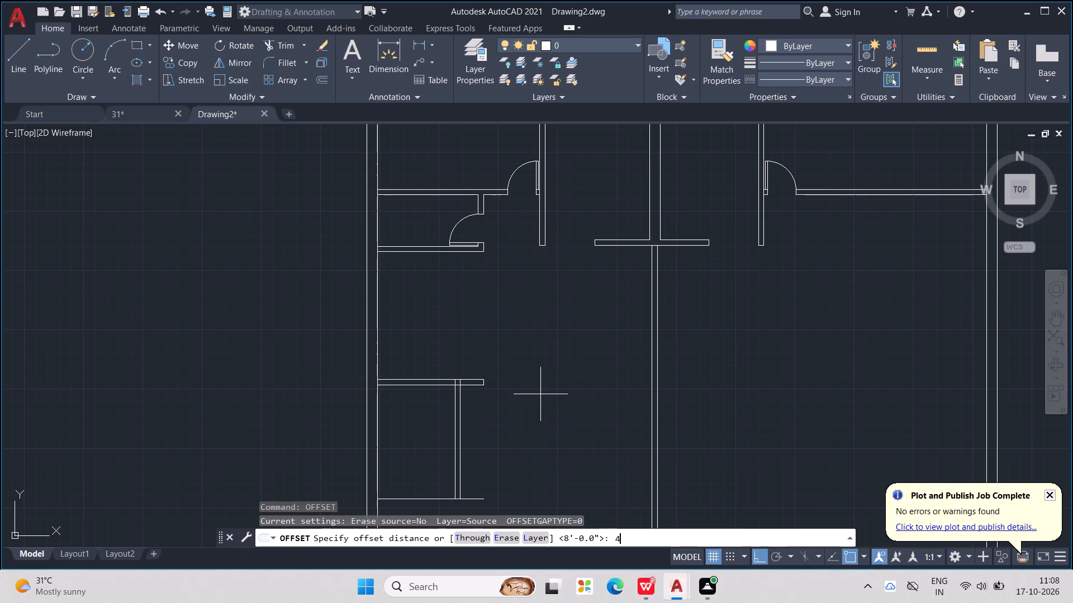
pyautogui.press('.')
pyautogui.press('5')
pyautogui.hotkey('shift', '"')
pyautogui.press('Return')
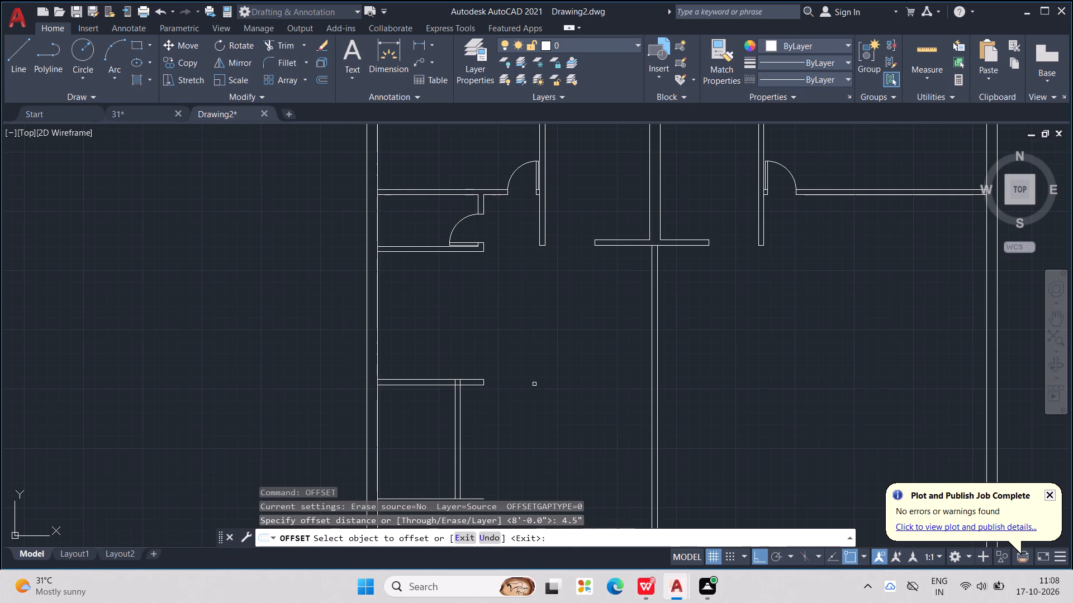
pyautogui.scroll(-1, 523, 385)
pyautogui.moveTo(522, 385); pyautogui.dragTo(506, 275, button='middle')
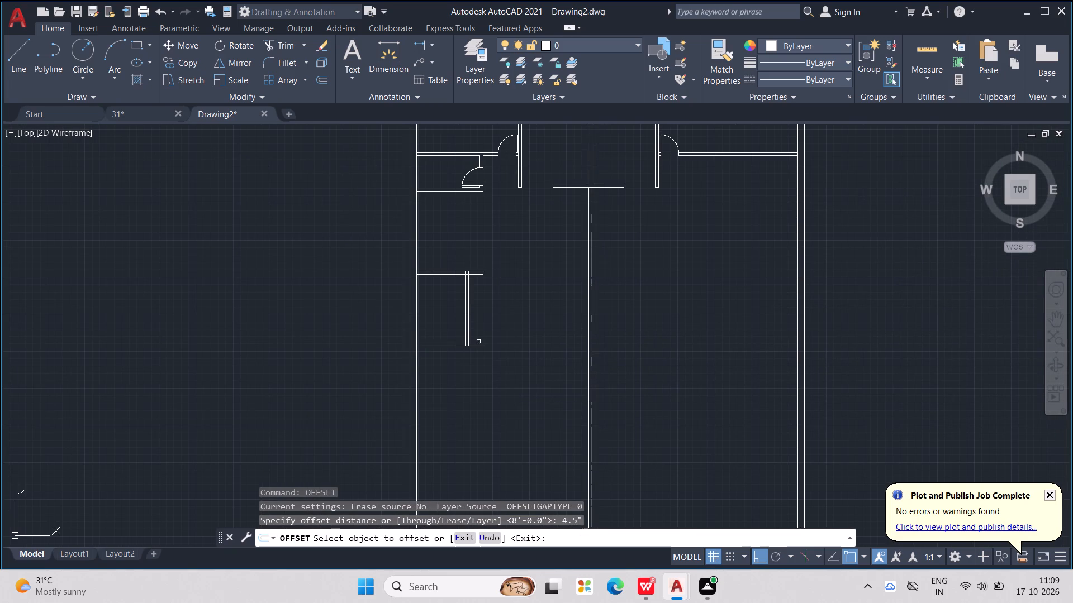
pyautogui.click(480, 347)
pyautogui.click(477, 362)
pyautogui.press('Escape')
pyautogui.press('Escape')
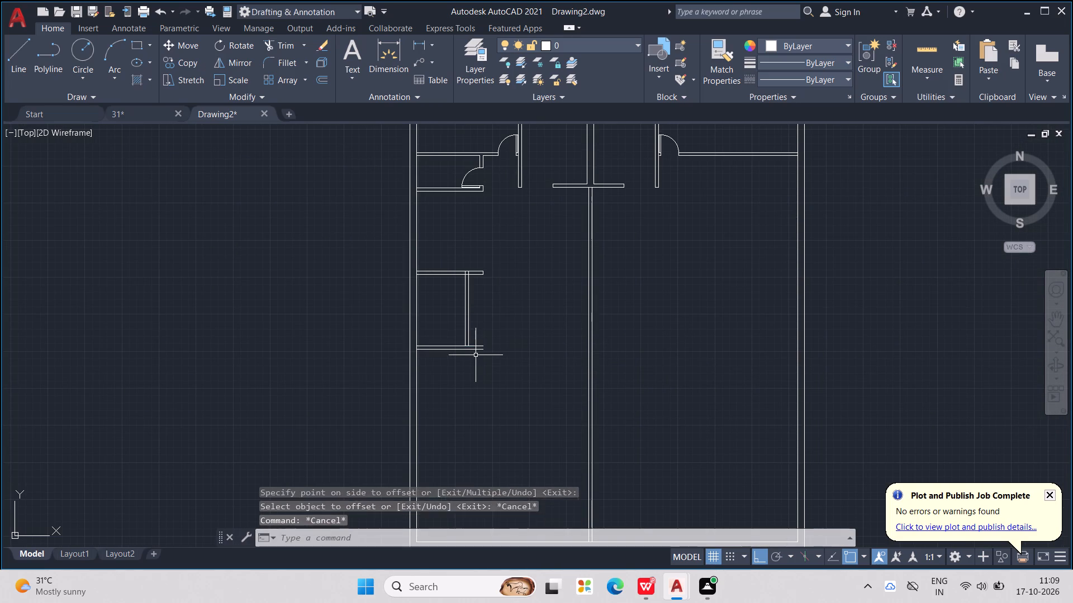
pyautogui.press('Escape')
pyautogui.press('Escape')
pyautogui.press('Escape')
pyautogui.press('Escape')
# Extend both faces of the short vertical partition down to the lower horizontal partition's bottom face.
pyautogui.write('EX')
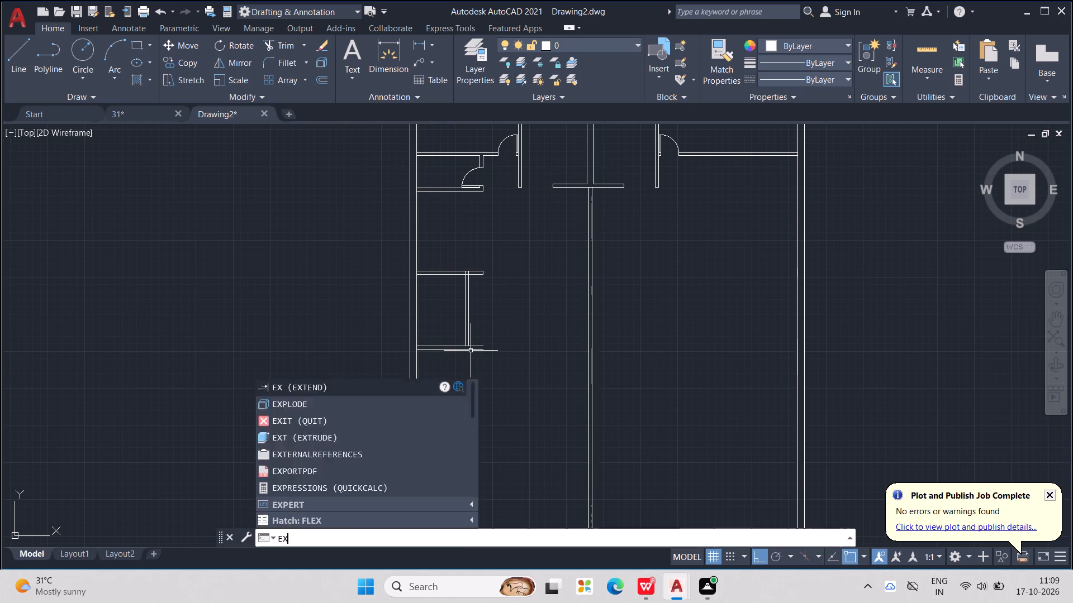
pyautogui.press('Return')
pyautogui.moveTo(485, 313); pyautogui.dragTo(441, 332)
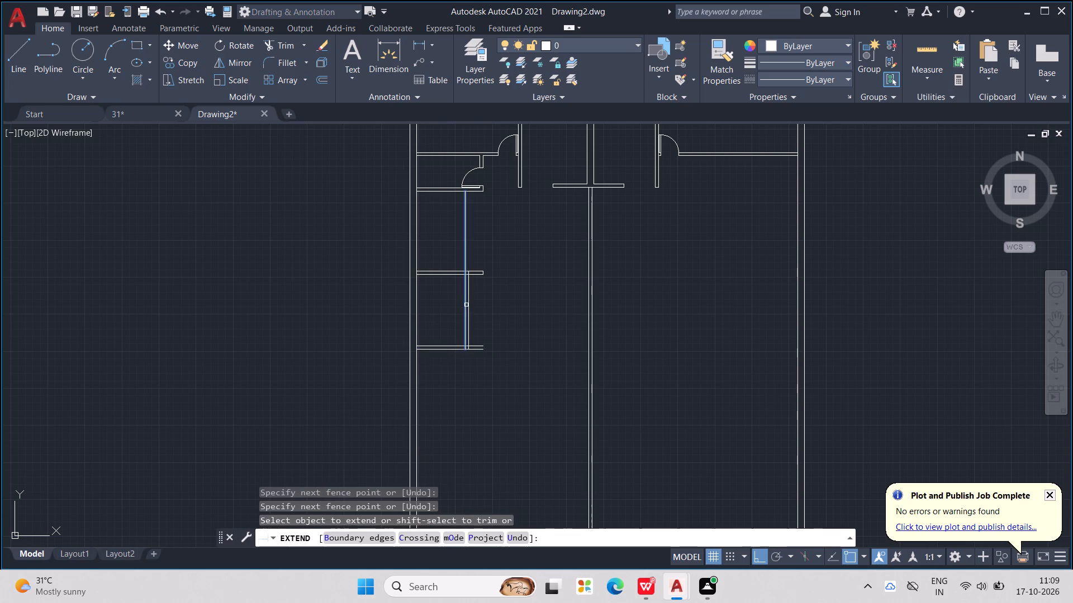
pyautogui.press('Escape')
pyautogui.press('Escape')
pyautogui.press('Escape')
pyautogui.press('Escape')
pyautogui.press('Escape')
# Trim the ends of the upper and lower horizontal partitions that project right of the short vertical partition.
pyautogui.press('t')
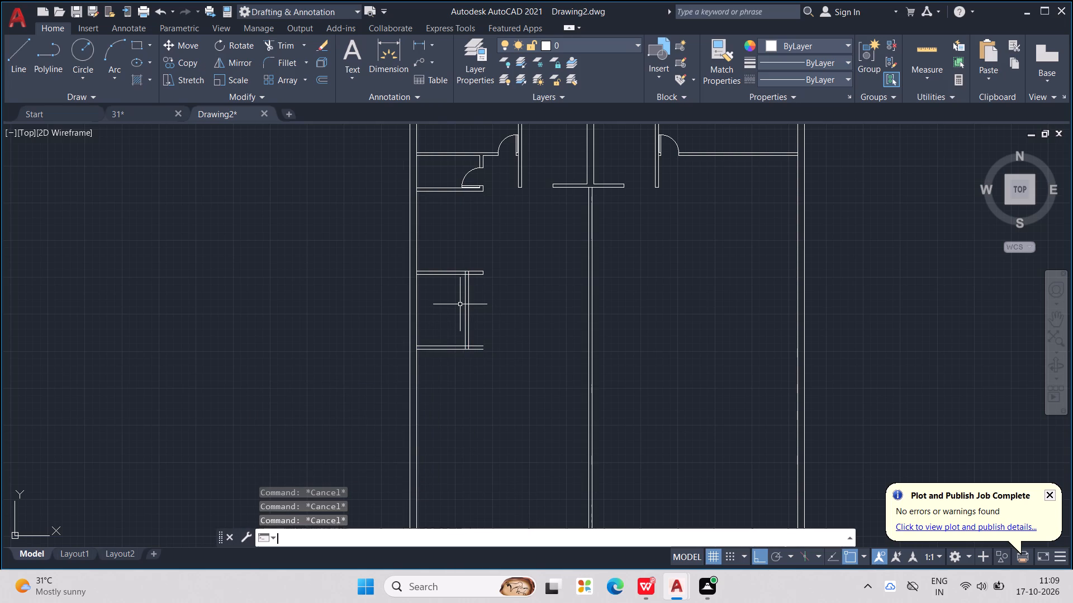
pyautogui.press('r')
pyautogui.press('Return')
pyautogui.scroll(4, 463, 294)
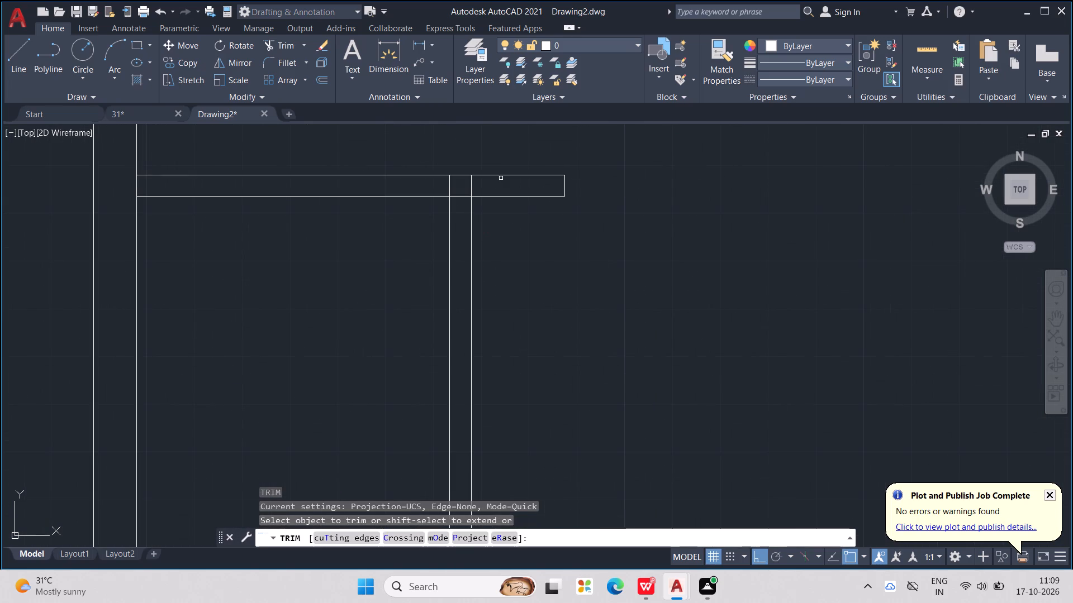
pyautogui.moveTo(501, 173); pyautogui.dragTo(572, 183)
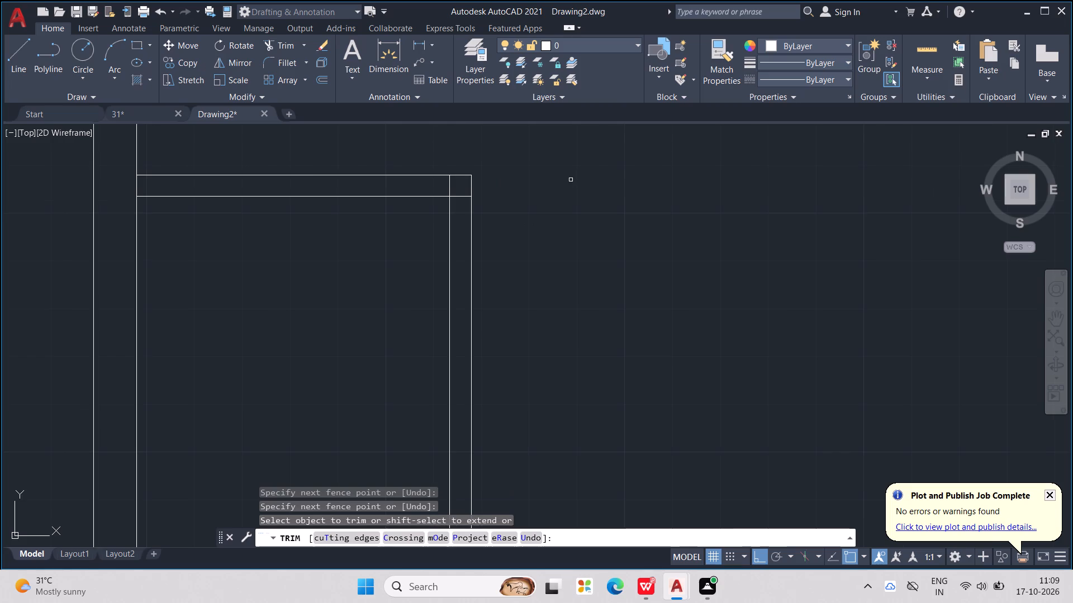
pyautogui.scroll(-3, 571, 180)
pyautogui.scroll(2, 569, 296)
pyautogui.moveTo(546, 280); pyautogui.dragTo(552, 365)
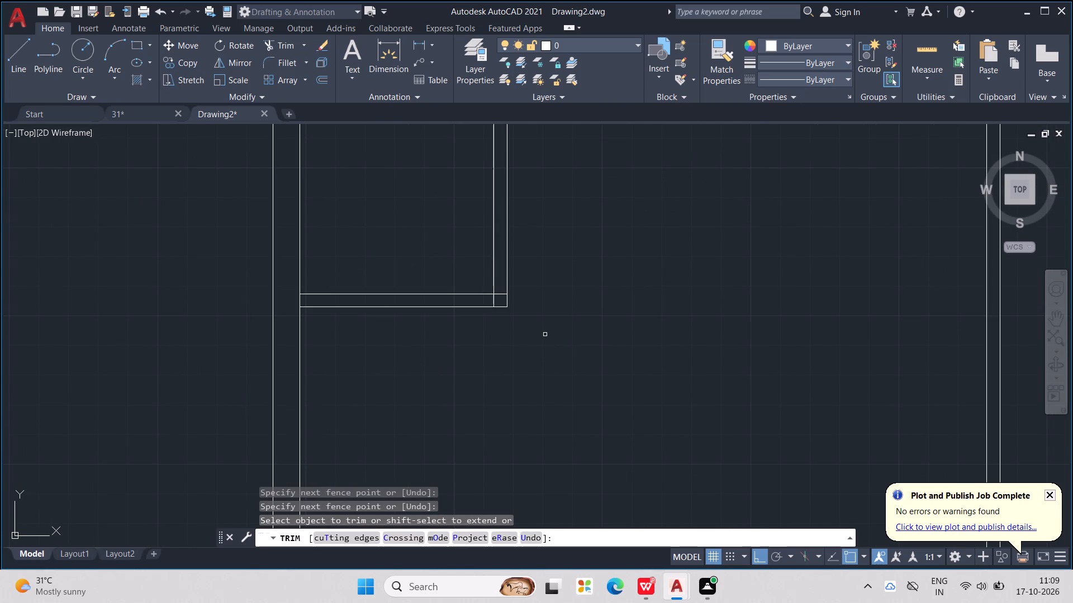
# Draw a horizontal line about 3'1" long across the small left room's short vertical partition, a little below the upper partition.
pyautogui.press('Escape')
pyautogui.press('Escape')
pyautogui.press('Escape')
pyautogui.press('Escape')
pyautogui.moveTo(554, 318); pyautogui.dragTo(537, 373, button='middle')
pyautogui.press('Escape')
pyautogui.press('Escape')
pyautogui.press('Escape')
pyautogui.press('l')
pyautogui.press('Return')
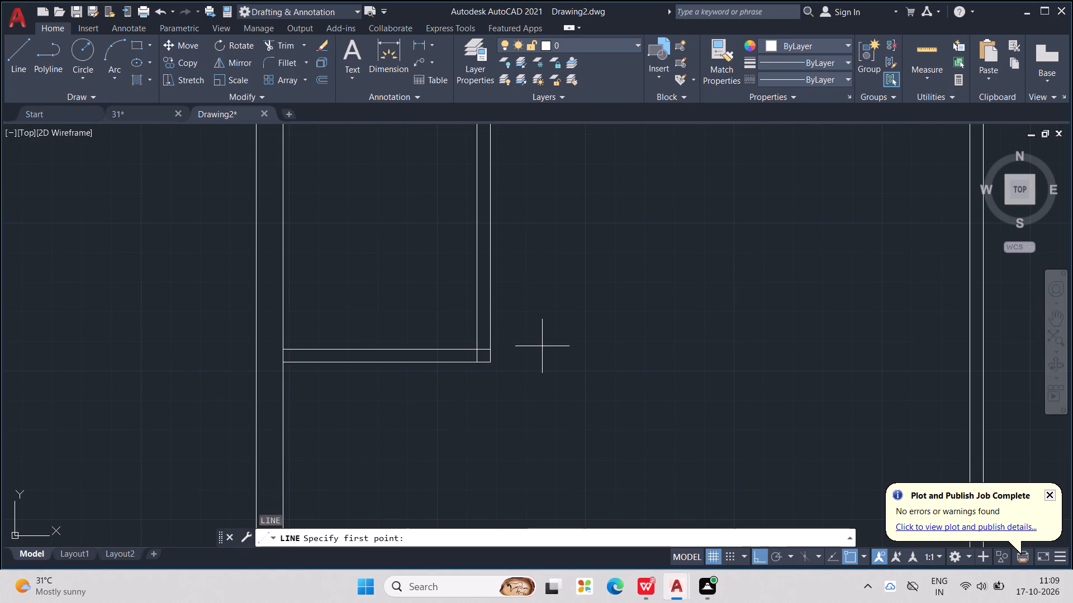
pyautogui.moveTo(512, 270); pyautogui.dragTo(508, 358, button='middle')
pyautogui.scroll(-1, 512, 281)
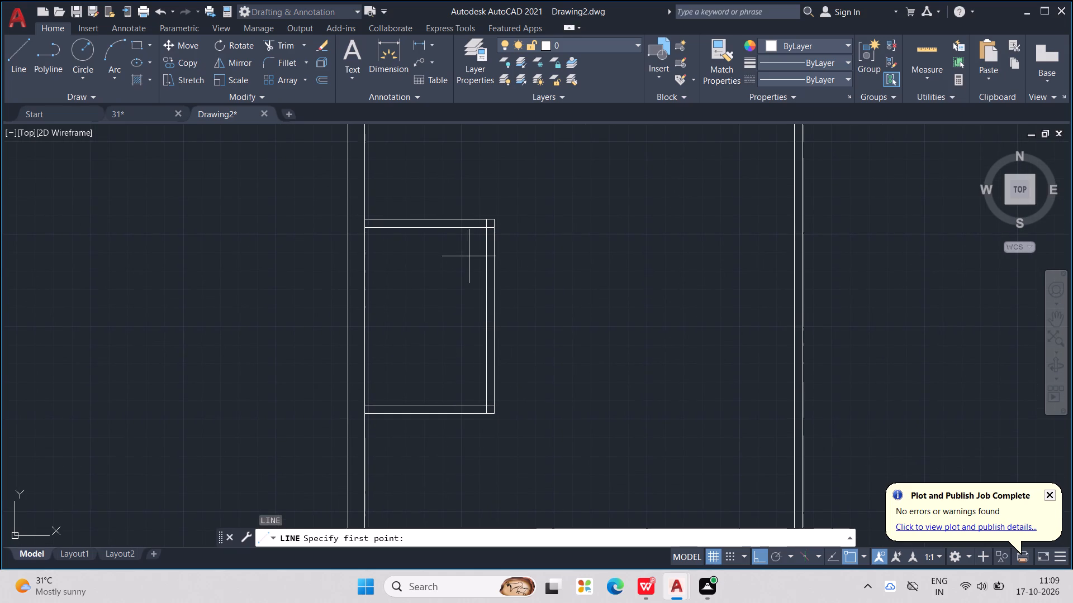
pyautogui.scroll(1, 466, 246)
pyautogui.click(451, 286)
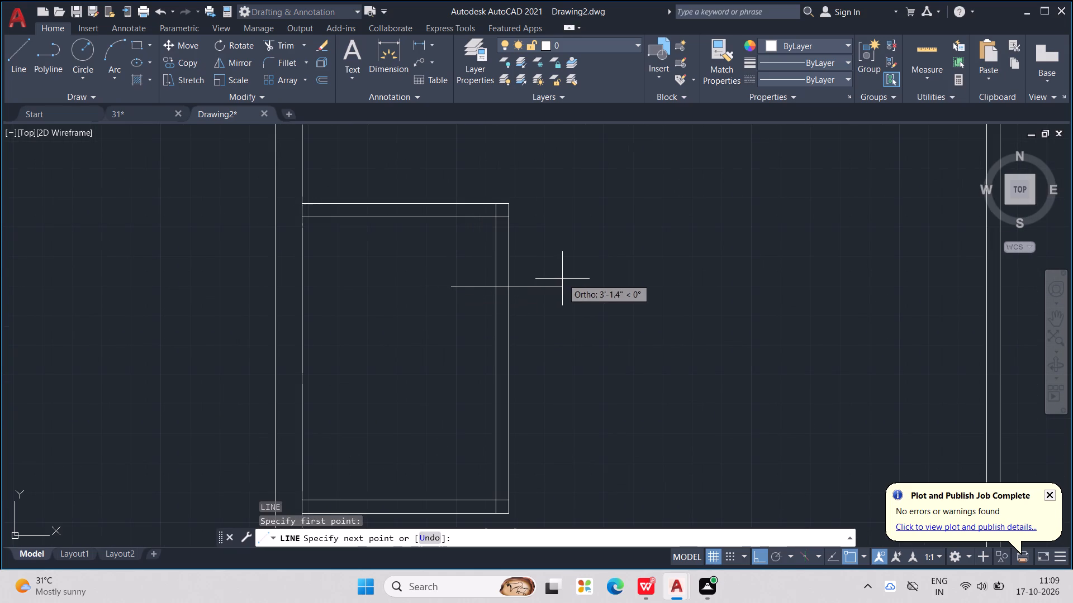
pyautogui.click(563, 277)
pyautogui.press('Escape')
pyautogui.press('Escape')
pyautogui.press('Escape')
pyautogui.press('Escape')
pyautogui.press('Escape')
pyautogui.press('Escape')
pyautogui.press('Escape')
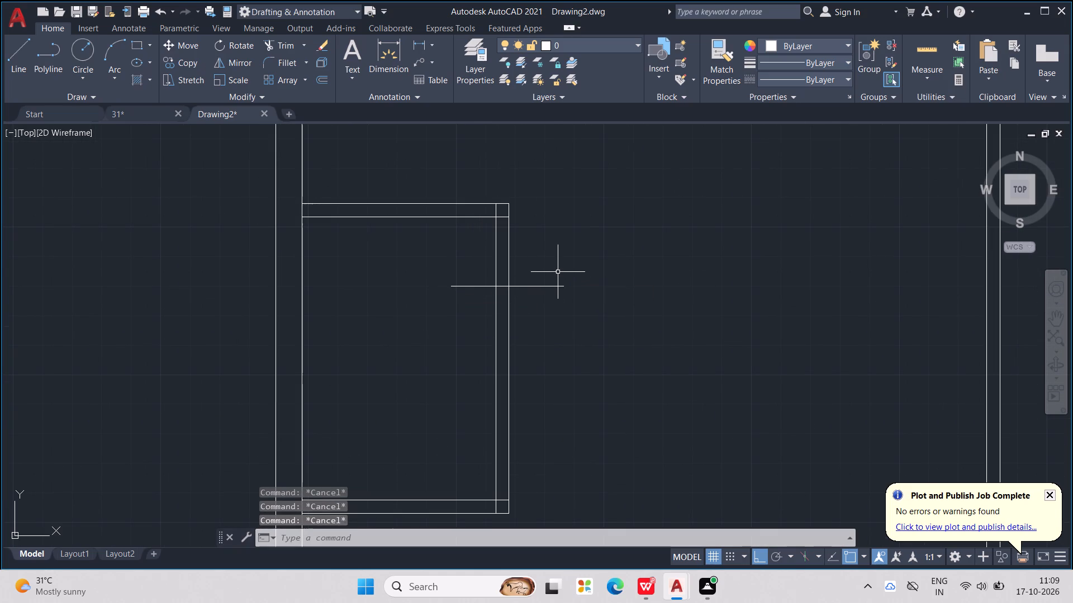
# Trim the short vertical partition between the upper partition and the crossing line, plus the line's projecting ends, to form a door opening.
pyautogui.write('TR')
pyautogui.press('Return')
pyautogui.moveTo(546, 272); pyautogui.dragTo(545, 293)
pyautogui.moveTo(540, 269); pyautogui.dragTo(468, 307)
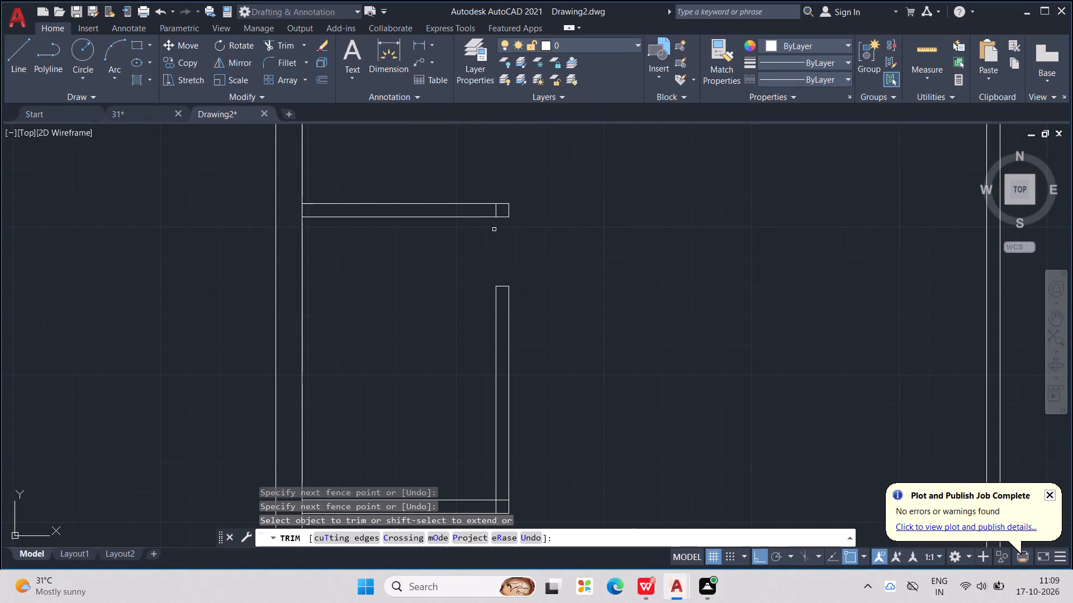
# Trim the overlapping line pieces inside the upper and lower right corners of the small left room's partitions.
pyautogui.scroll(1, 505, 207)
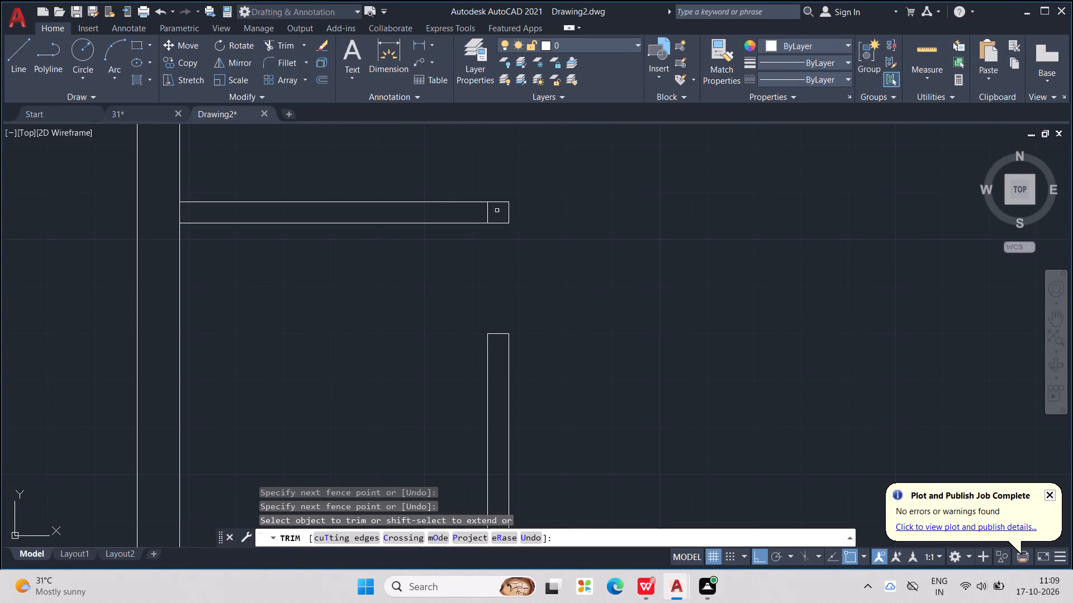
pyautogui.moveTo(493, 212); pyautogui.dragTo(452, 223)
pyautogui.scroll(-3, 454, 223)
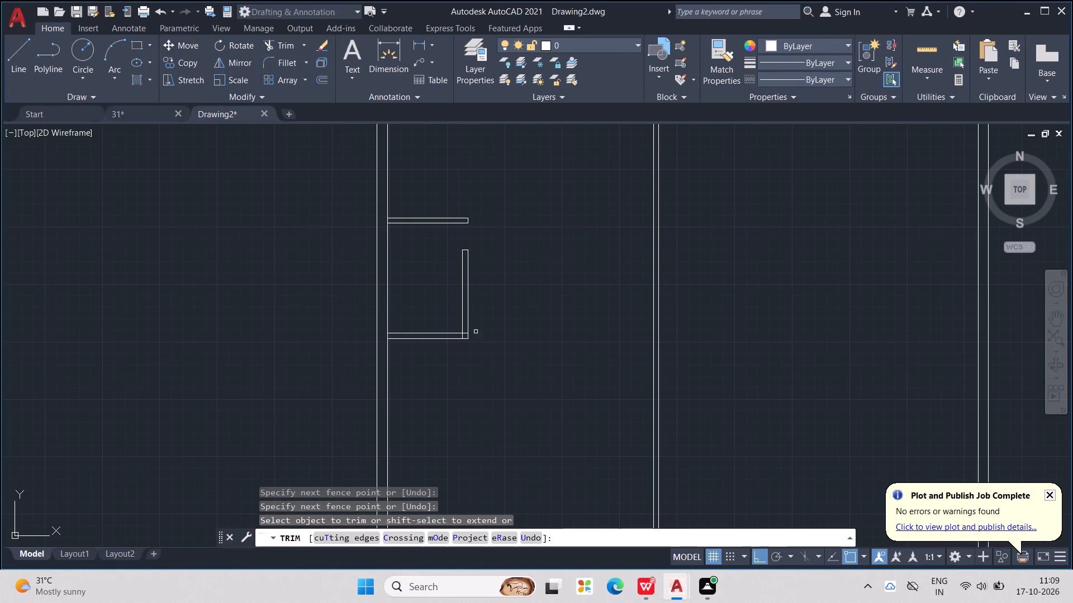
pyautogui.scroll(2, 470, 343)
pyautogui.scroll(1, 417, 328)
pyautogui.moveTo(469, 308); pyautogui.dragTo(466, 322)
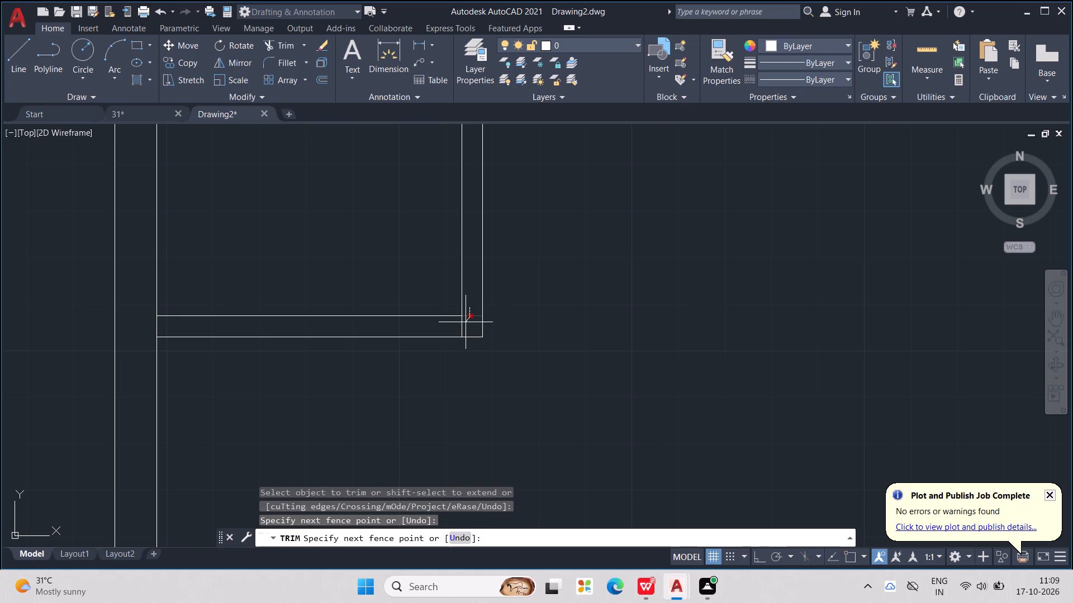
pyautogui.moveTo(466, 322); pyautogui.dragTo(455, 331)
pyautogui.scroll(-4, 455, 324)
pyautogui.scroll(-1, 475, 371)
pyautogui.moveTo(475, 371); pyautogui.dragTo(436, 311, button='middle')
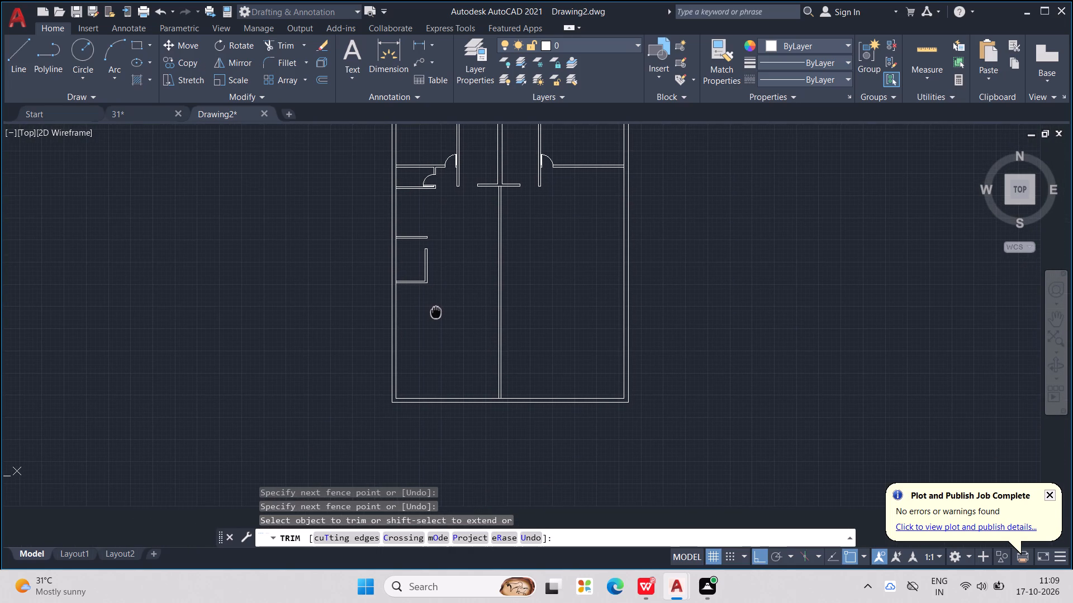
pyautogui.moveTo(436, 311); pyautogui.dragTo(437, 319, button='middle')
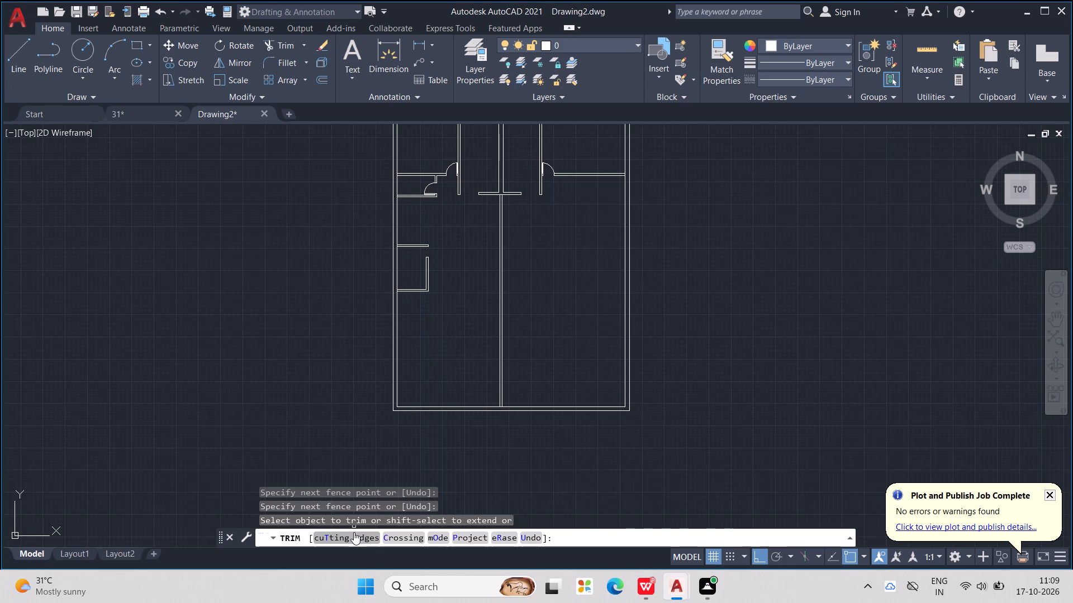
pyautogui.press('Escape')
pyautogui.press('Escape')
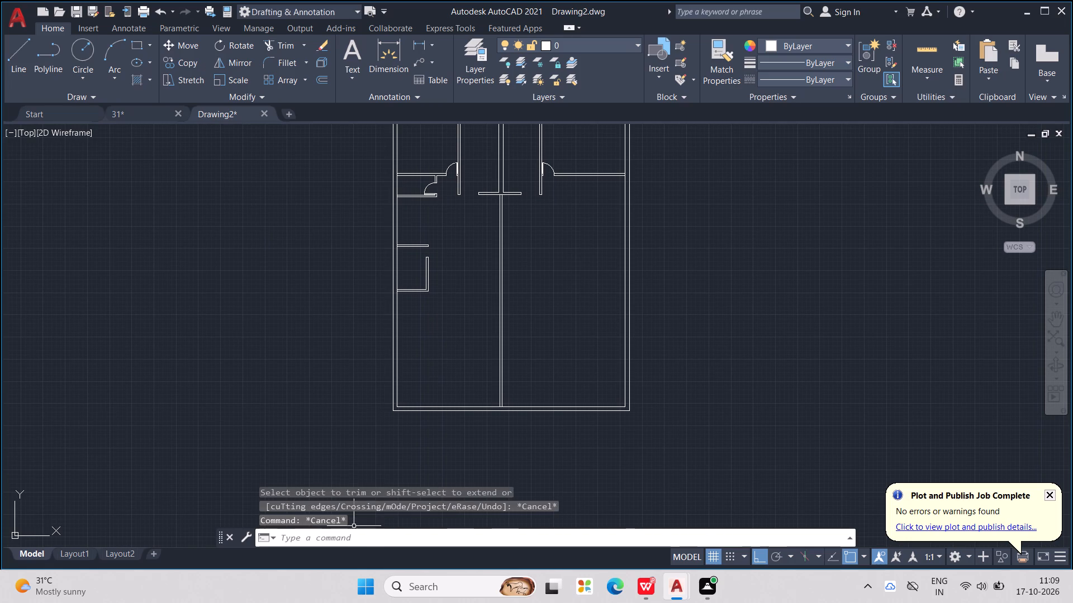
pyautogui.press('Escape')
pyautogui.press('Escape')
pyautogui.press('Escape')
pyautogui.press('Escape')
pyautogui.press('Escape')
pyautogui.press('Escape')
pyautogui.press('Escape')
pyautogui.press('Escape')
pyautogui.press('Escape')
pyautogui.press('Escape')
pyautogui.press('Escape')
pyautogui.press('Escape')
pyautogui.press('Escape')
pyautogui.press('Escape')
pyautogui.press('Escape')
pyautogui.press('Escape')
pyautogui.press('Escape')
pyautogui.press('Escape')
pyautogui.press('Escape')
pyautogui.press('Escape')
pyautogui.press('Escape')
pyautogui.press('Escape')
pyautogui.press('Escape')
# Offset the bottom face of the upper right room's horizontal partition 4' downward.
pyautogui.moveTo(354, 532); pyautogui.dragTo(213, 602, button='middle')
pyautogui.scroll(-1, 354, 533)
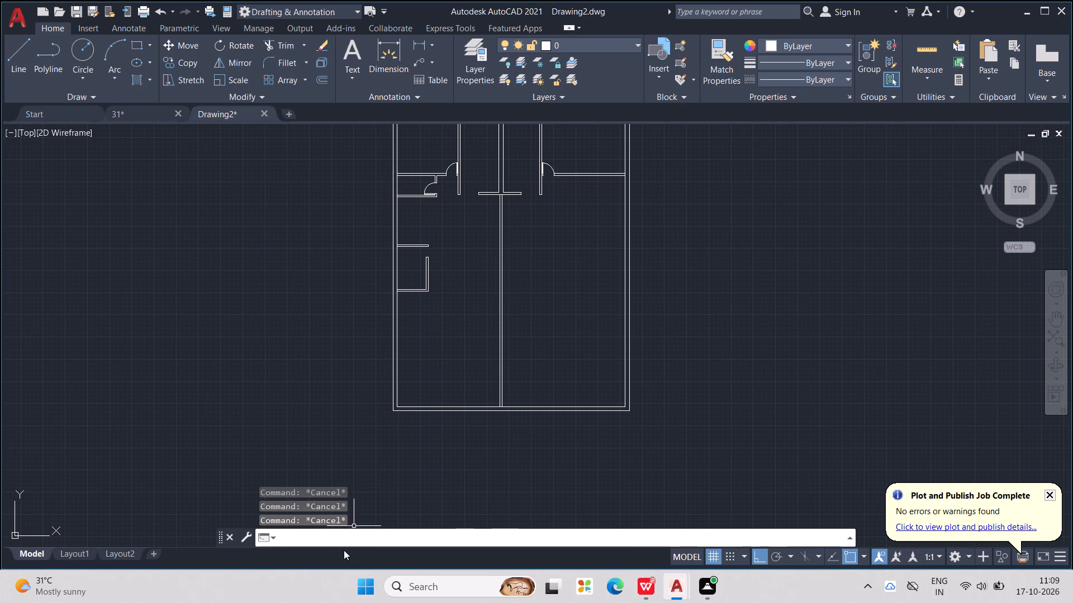
pyautogui.moveTo(447, 343); pyautogui.dragTo(385, 435, button='middle')
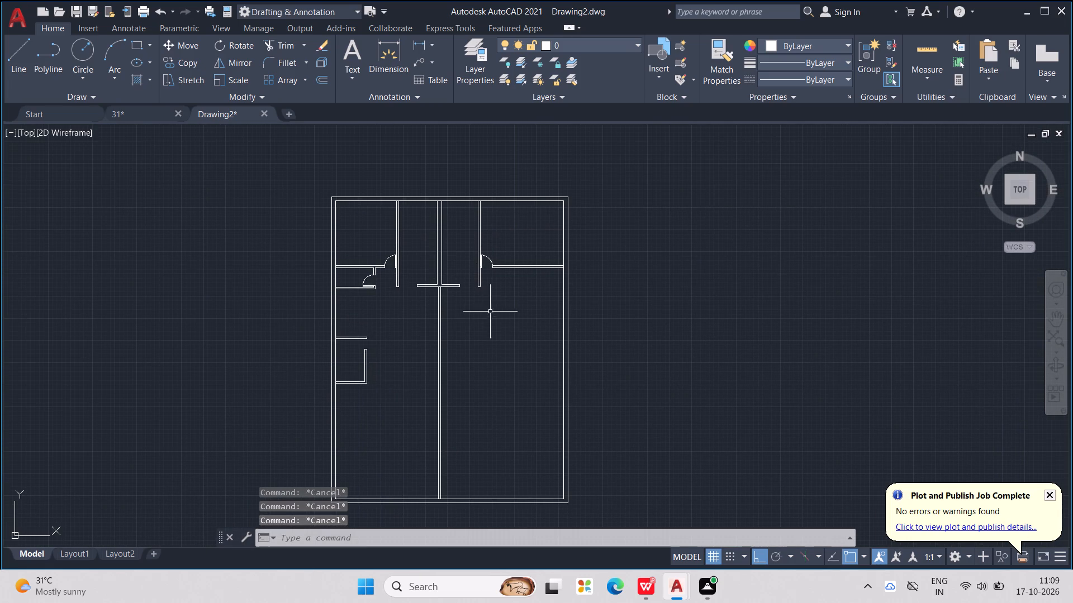
pyautogui.scroll(1, 506, 294)
pyautogui.moveTo(497, 304); pyautogui.dragTo(480, 329, button='middle')
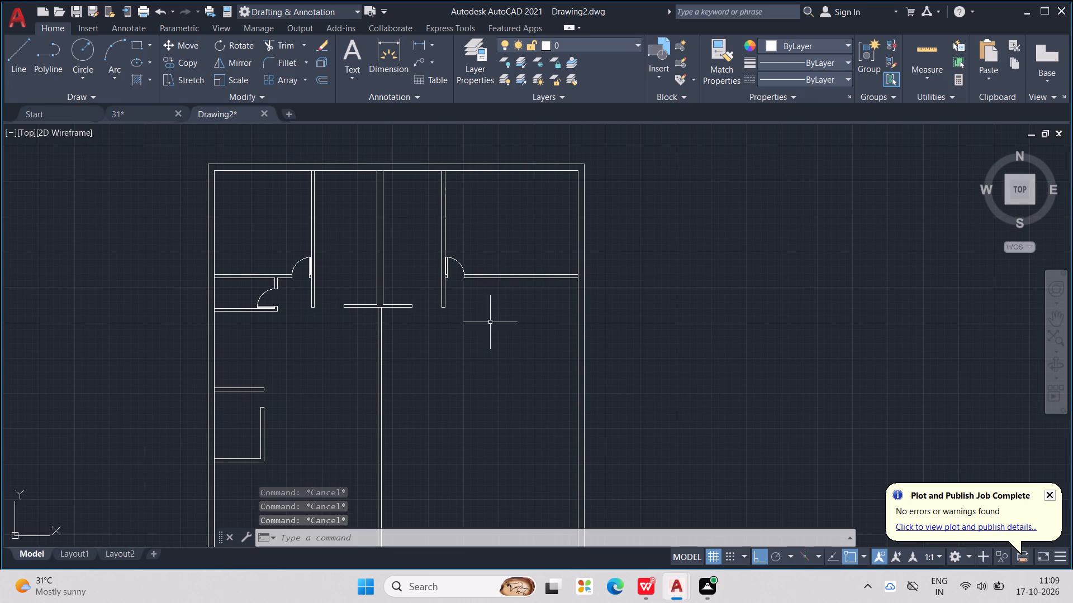
pyautogui.press('Escape')
pyautogui.press('Escape')
pyautogui.press('Escape')
pyautogui.press('Escape')
pyautogui.press('Escape')
pyautogui.press('Escape')
pyautogui.write('OFF')
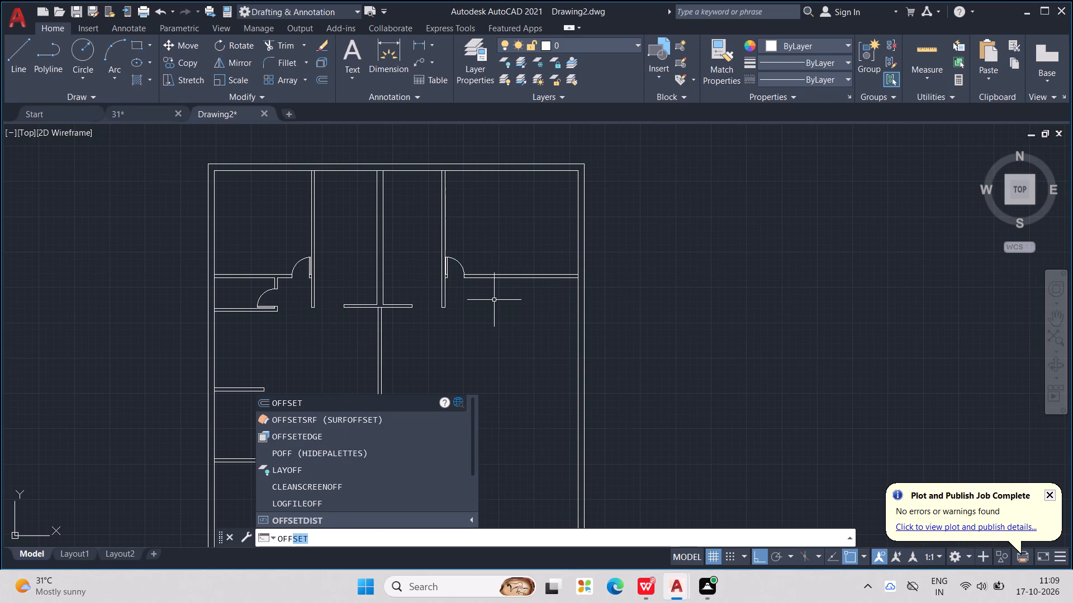
pyautogui.press('Return')
pyautogui.press('4')
pyautogui.press("'")
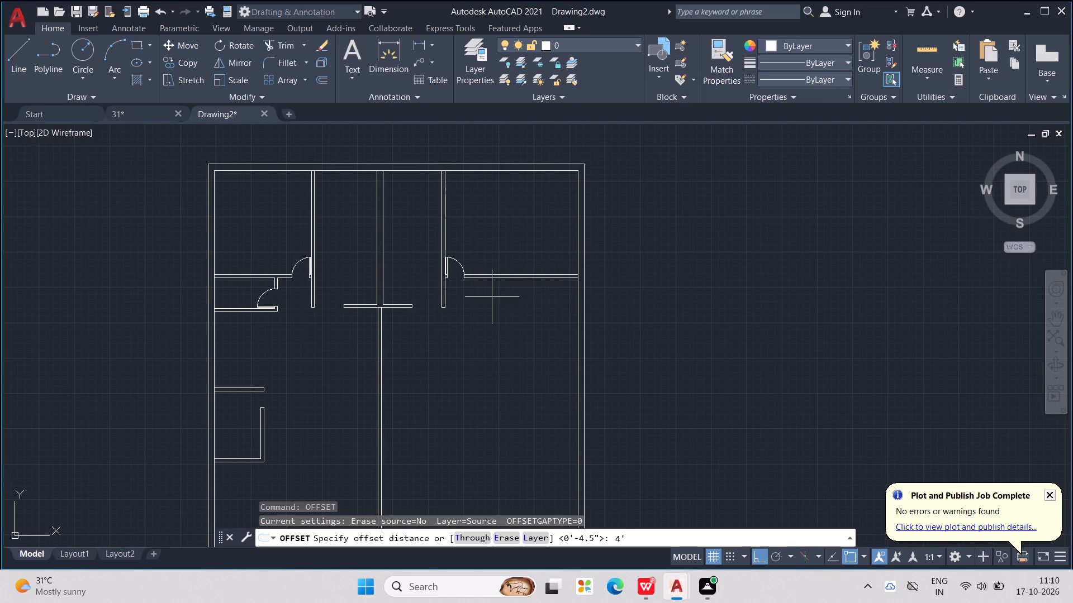
pyautogui.press('Return')
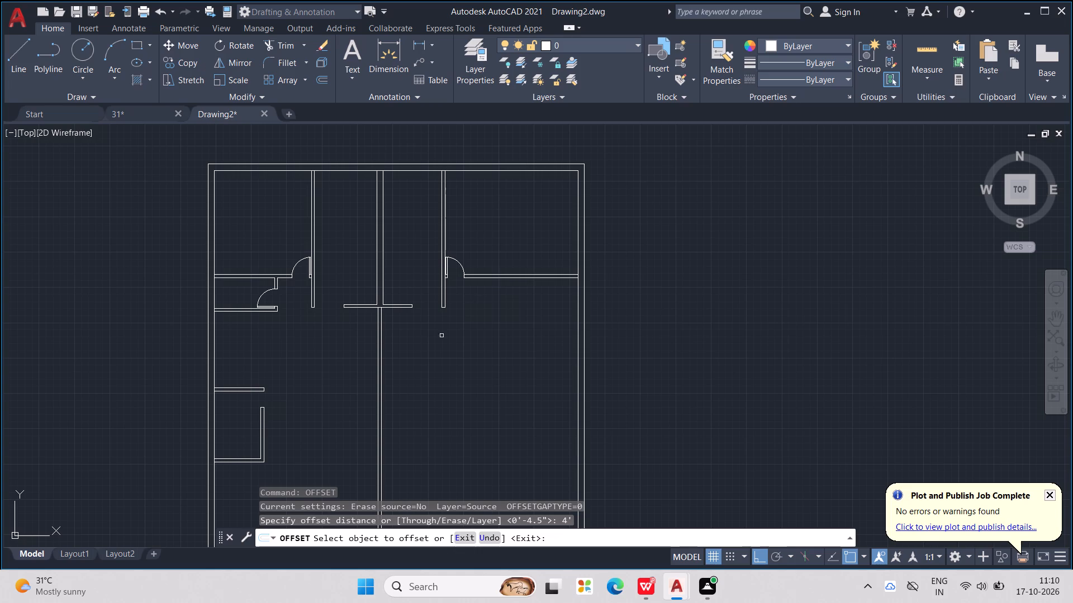
pyautogui.click(506, 279)
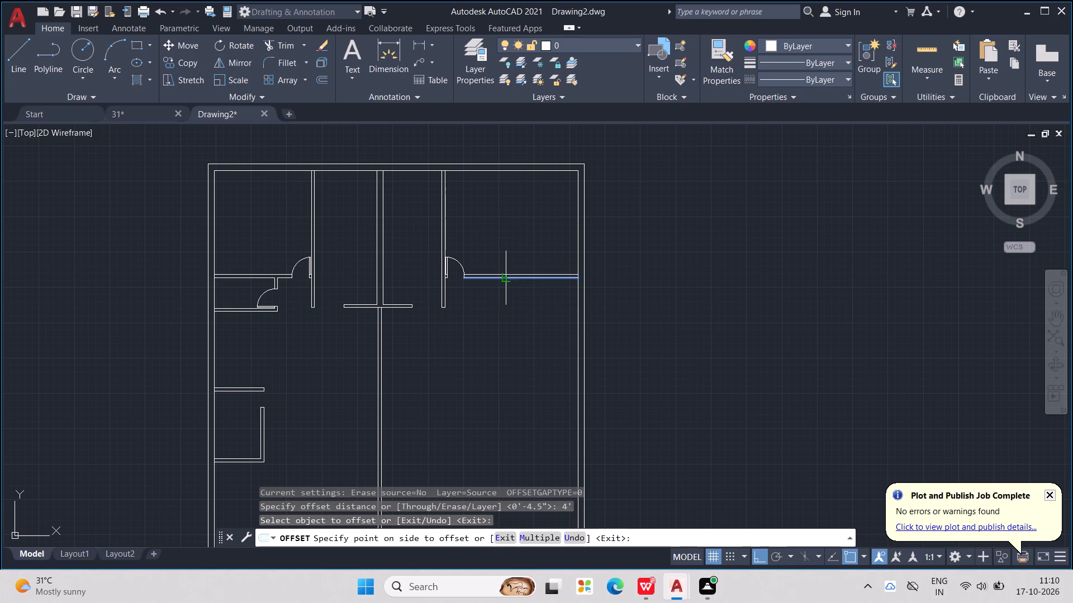
pyautogui.click(529, 390)
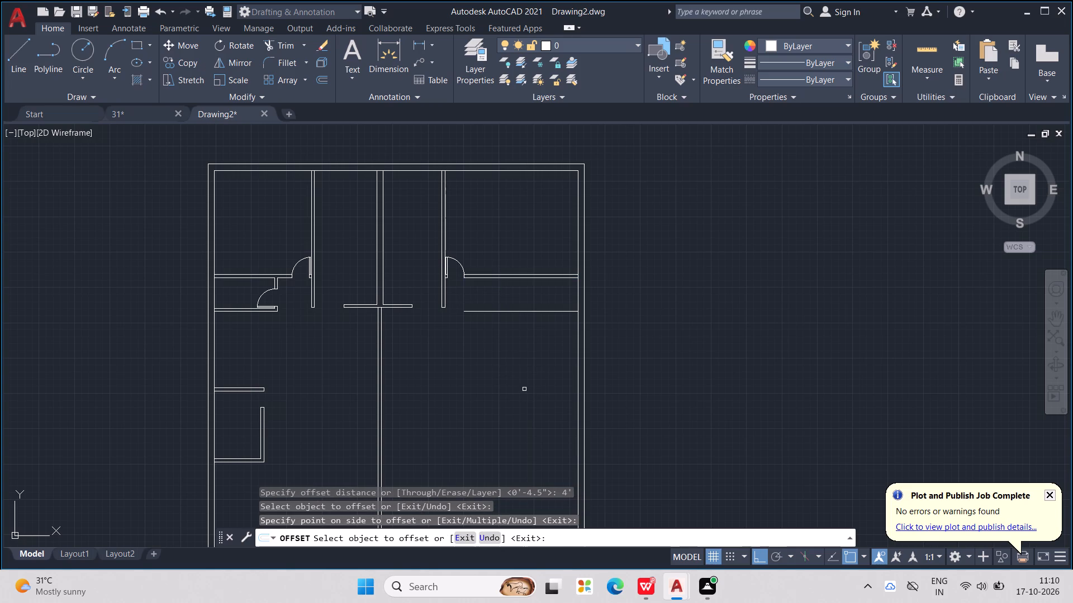
pyautogui.press('Escape')
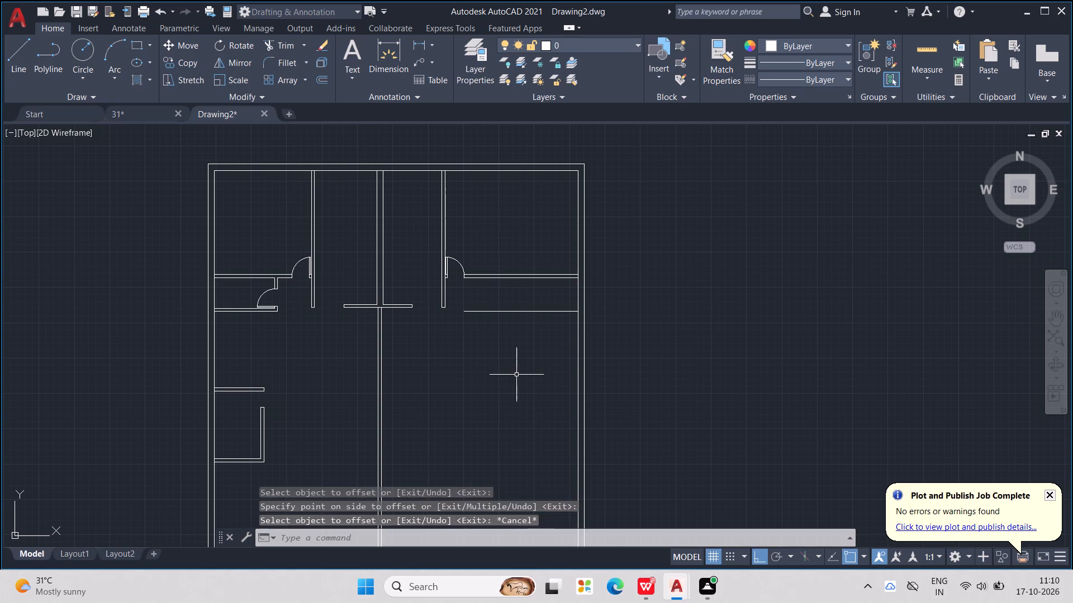
pyautogui.press('Escape')
pyautogui.press('Escape')
# Offset the new horizontal line below the upper right room 4.5" downward to form the partition's second face.
pyautogui.scroll(1, 520, 275)
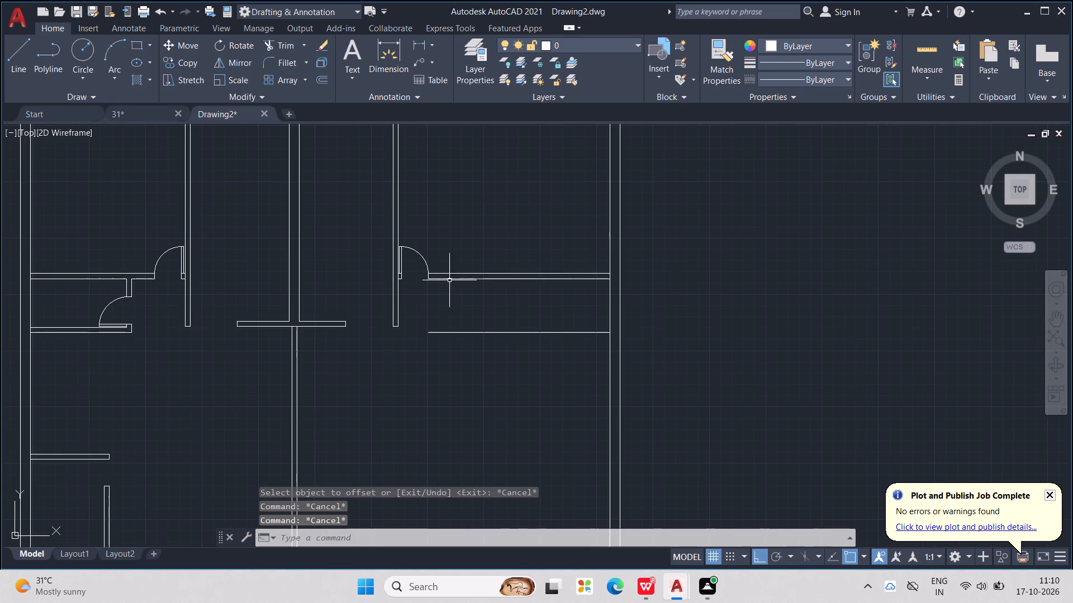
pyautogui.scroll(1, 442, 280)
pyautogui.press('Escape')
pyautogui.press('Escape')
pyautogui.press('Escape')
pyautogui.press('Escape')
pyautogui.write('OFF')
pyautogui.press('Return')
pyautogui.press('4')
pyautogui.write('.5')
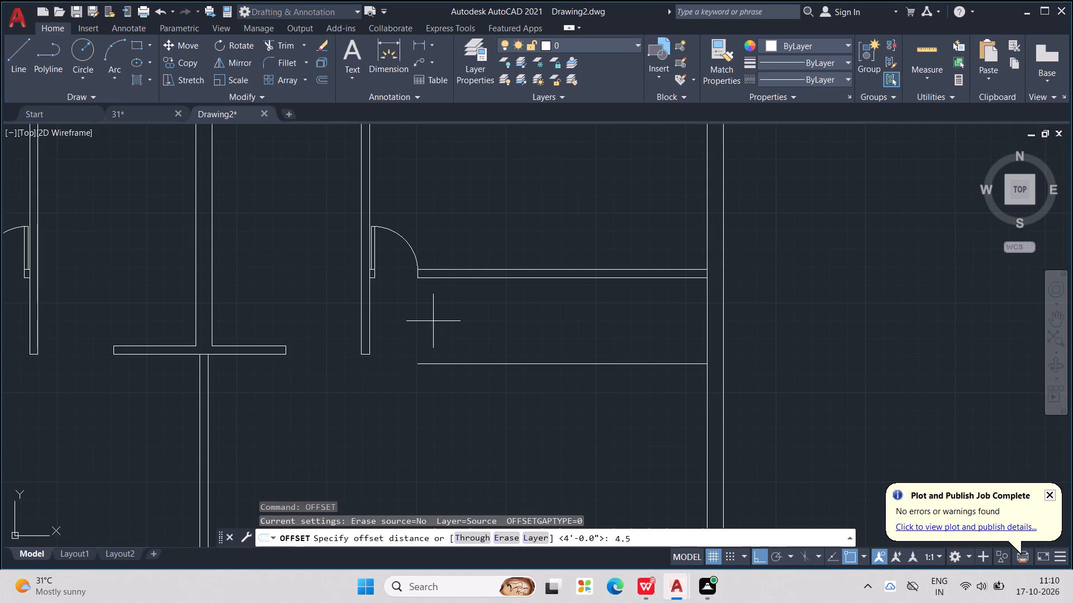
pyautogui.hotkey('shift', '"')
pyautogui.press('Return')
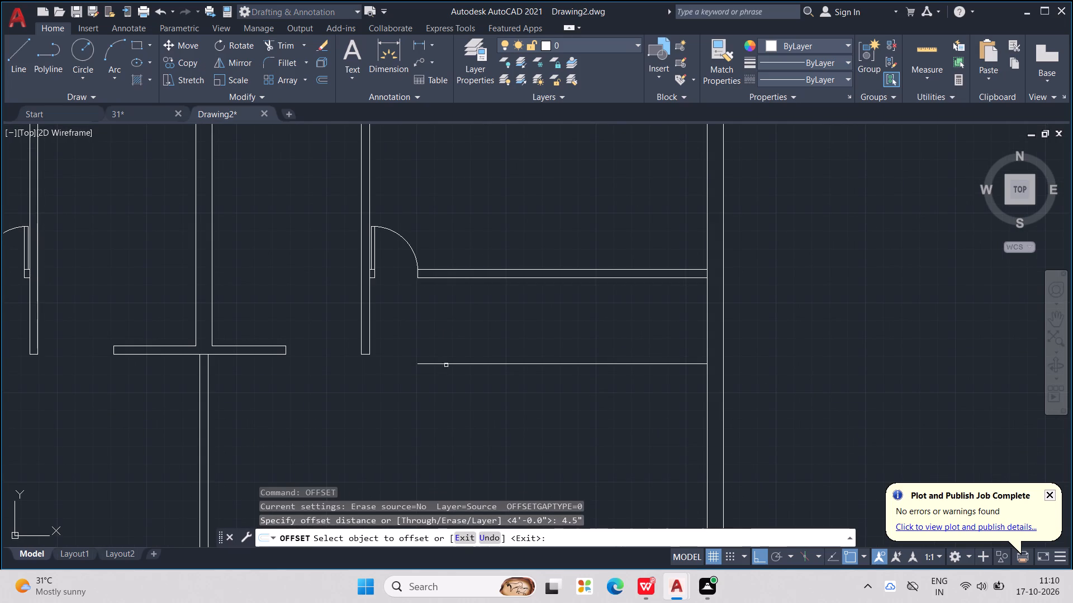
pyautogui.click(449, 363)
pyautogui.click(463, 399)
pyautogui.press('Escape')
pyautogui.press('Escape')
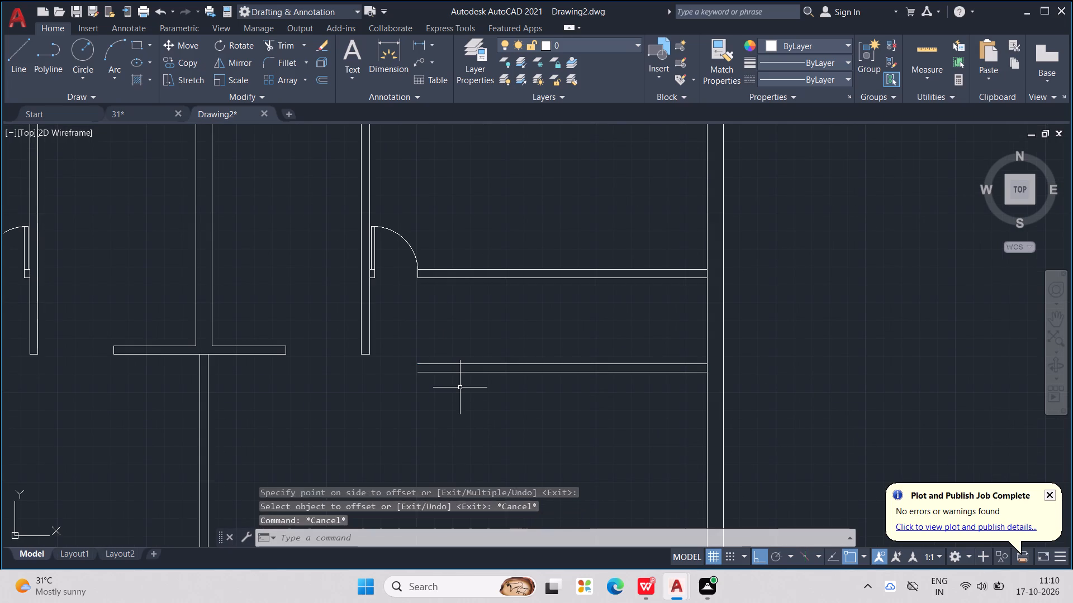
pyautogui.press('Escape')
pyautogui.press('Escape')
pyautogui.press('Escape')
pyautogui.press('Escape')
pyautogui.press('Escape')
# Offset the inner face of the right outer wall 7'1" toward the inside of the plan.
pyautogui.write('OFF')
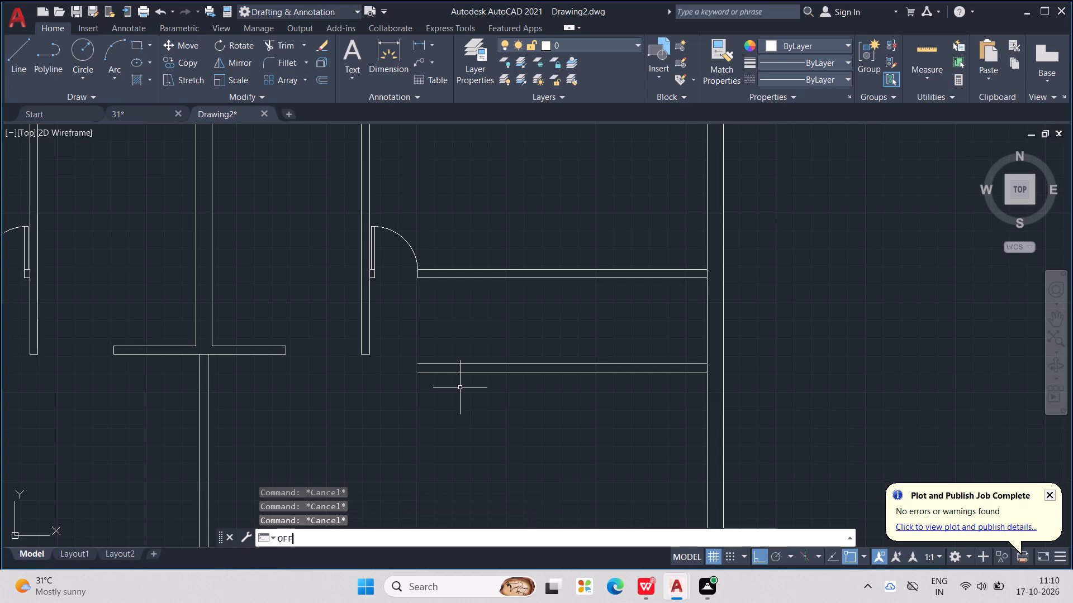
pyautogui.press('Return')
pyautogui.press('7')
pyautogui.write("'0")
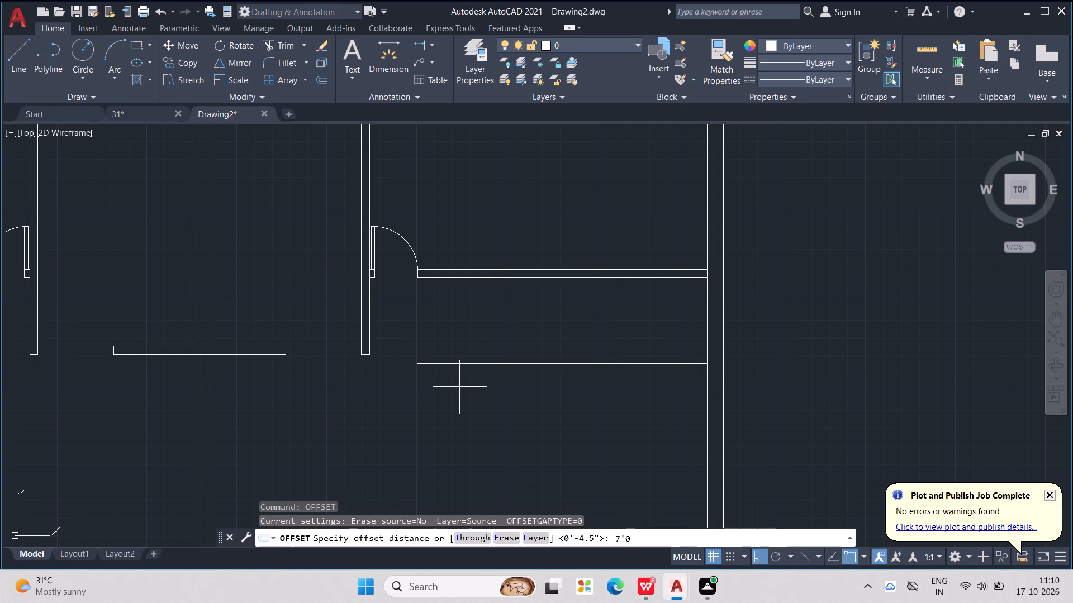
pyautogui.hotkey('shift', '"')
pyautogui.press('BackSpace')
pyautogui.press('BackSpace')
pyautogui.press('BackSpace')
pyautogui.press("'")
pyautogui.write('1"')
pyautogui.press('Return')
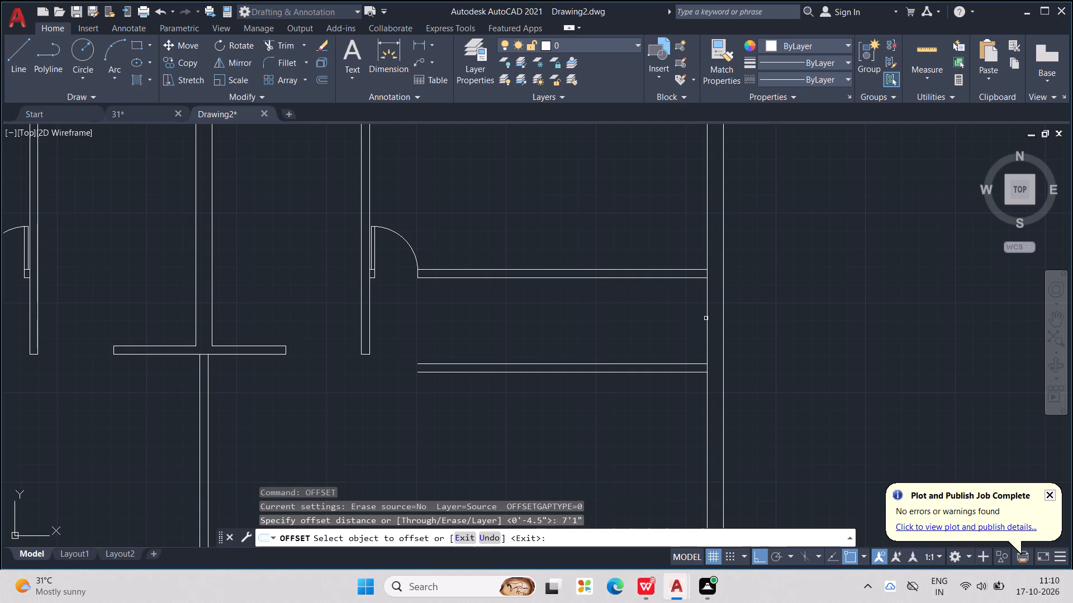
pyautogui.click(707, 319)
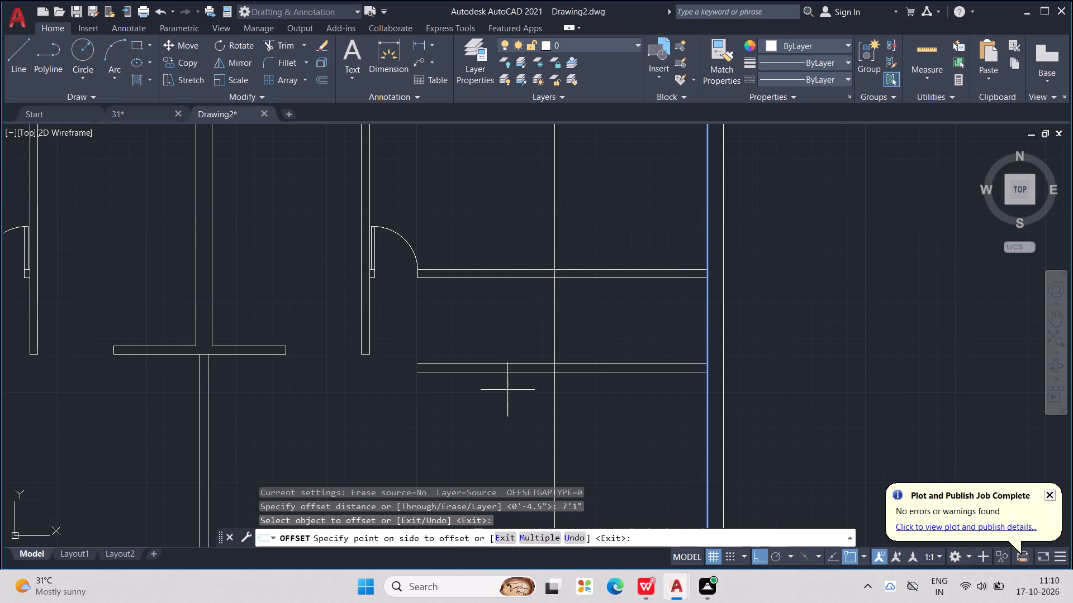
pyautogui.click(355, 433)
pyautogui.press('Escape')
pyautogui.press('Escape')
pyautogui.press('Escape')
pyautogui.press('Escape')
pyautogui.press('Escape')
pyautogui.press('Escape')
pyautogui.press('Escape')
pyautogui.press('Escape')
pyautogui.press('Escape')
pyautogui.press('Escape')
pyautogui.press('Escape')
pyautogui.press('Escape')
pyautogui.press('Escape')
pyautogui.press('Escape')
pyautogui.press('Escape')
pyautogui.press('Escape')
pyautogui.press('Escape')
pyautogui.press('Escape')
pyautogui.press('Escape')
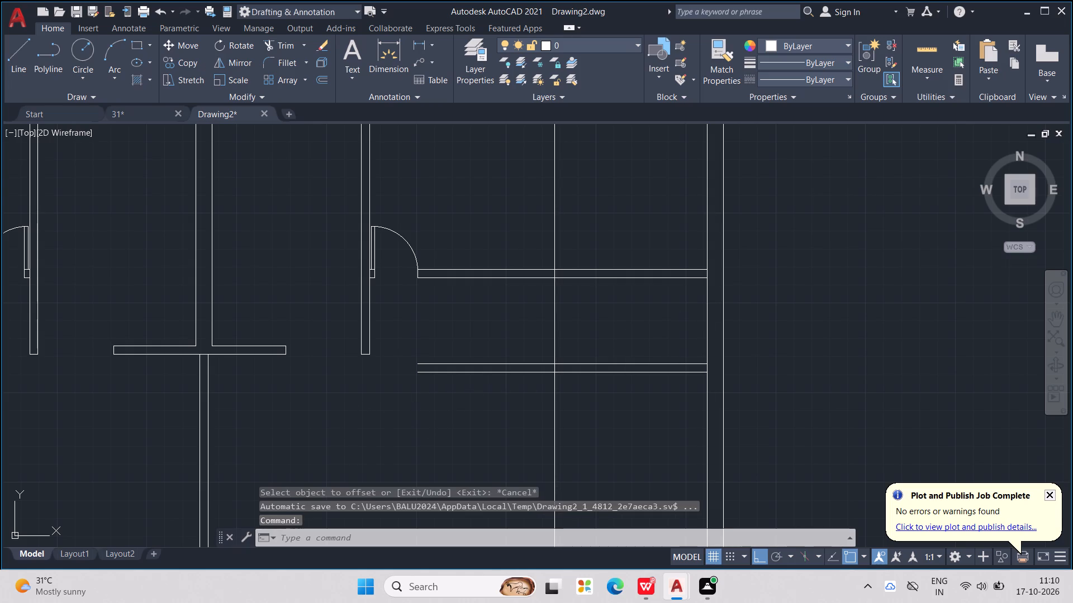
# Offset the vertical line crossing the upper right room 4.5" to the left to form the partition's second face.
pyautogui.write('OFF')
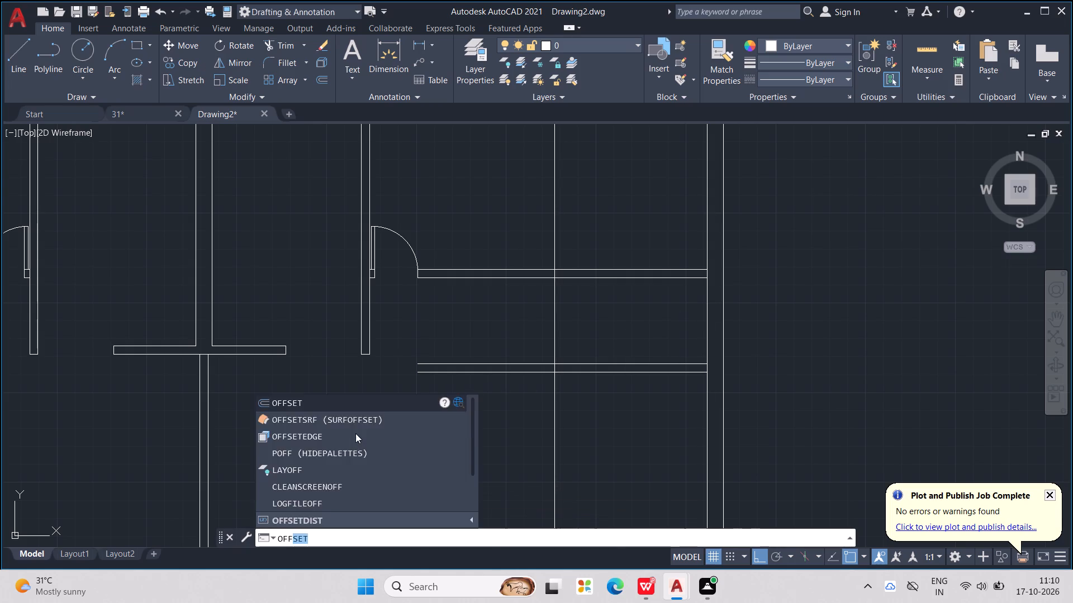
pyautogui.press('Return')
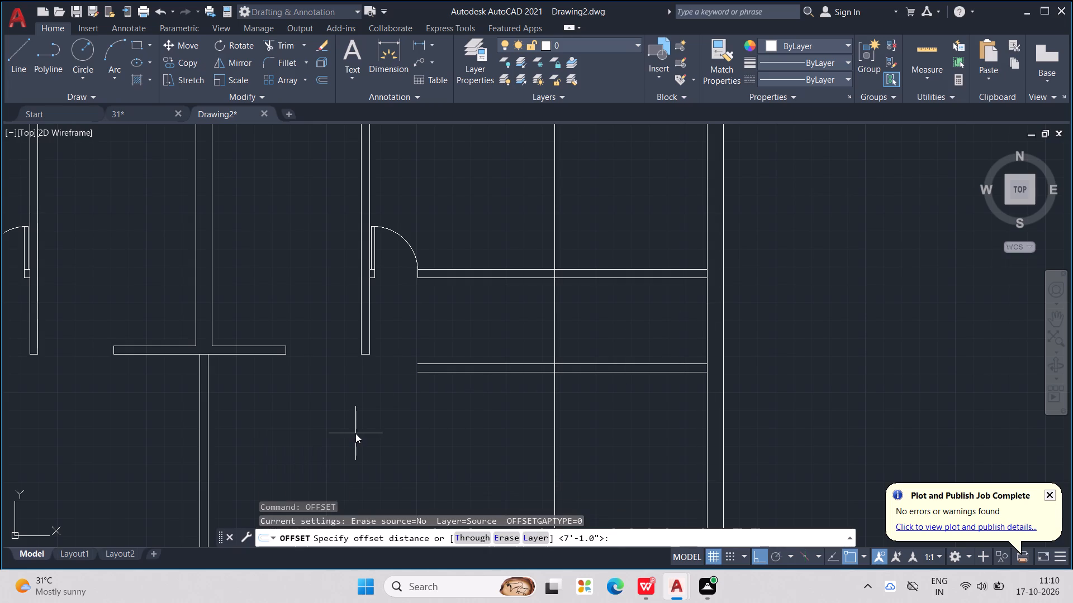
pyautogui.write('4.5"')
pyautogui.press('Return')
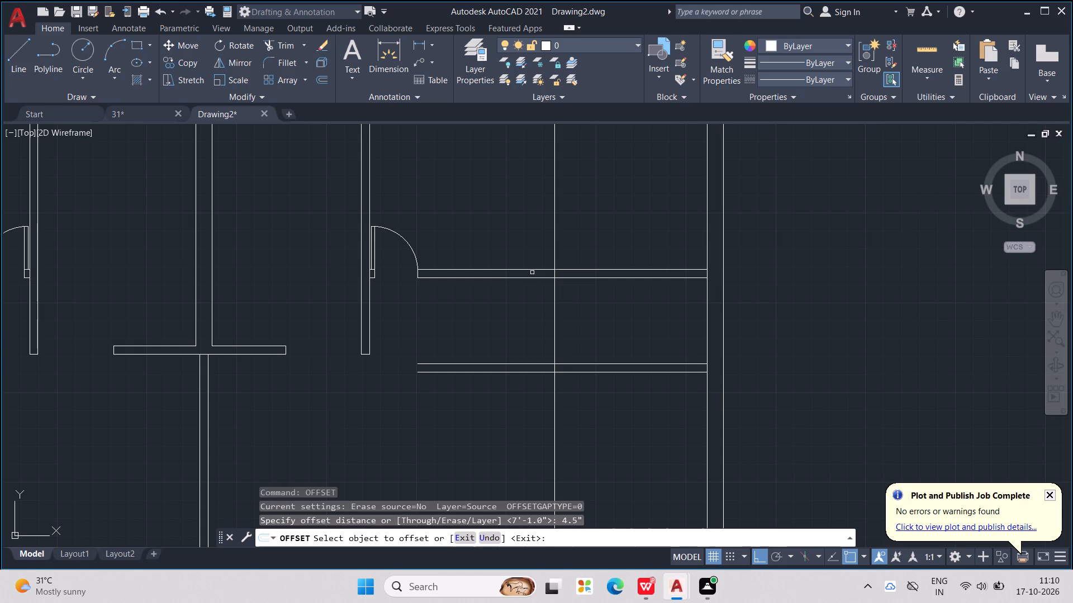
pyautogui.click(554, 306)
pyautogui.click(506, 324)
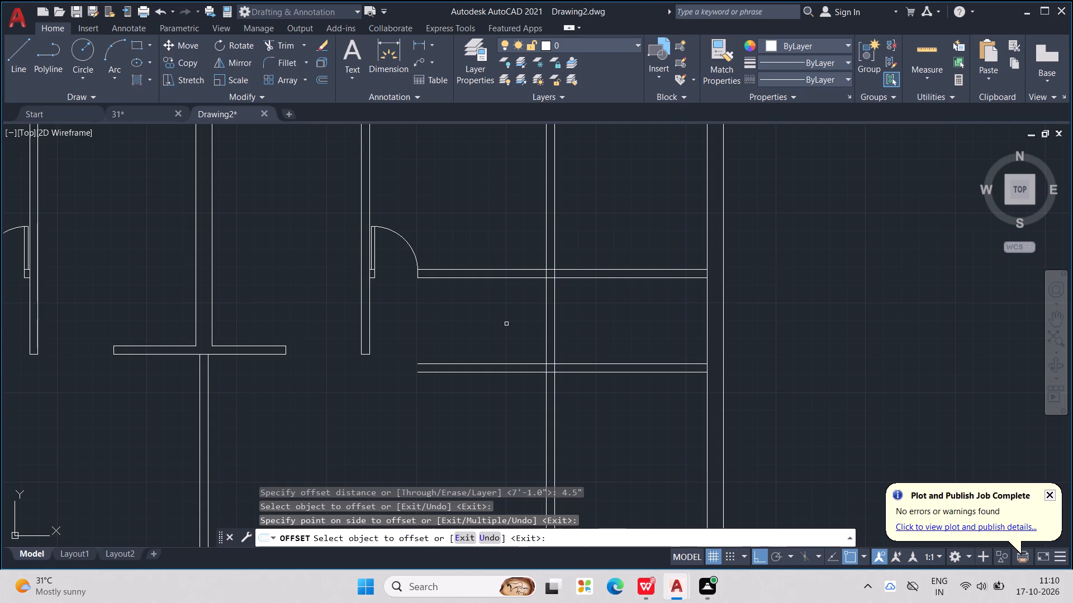
pyautogui.press('Escape')
pyautogui.press('Escape')
pyautogui.press('Escape')
pyautogui.press('Escape')
pyautogui.press('Escape')
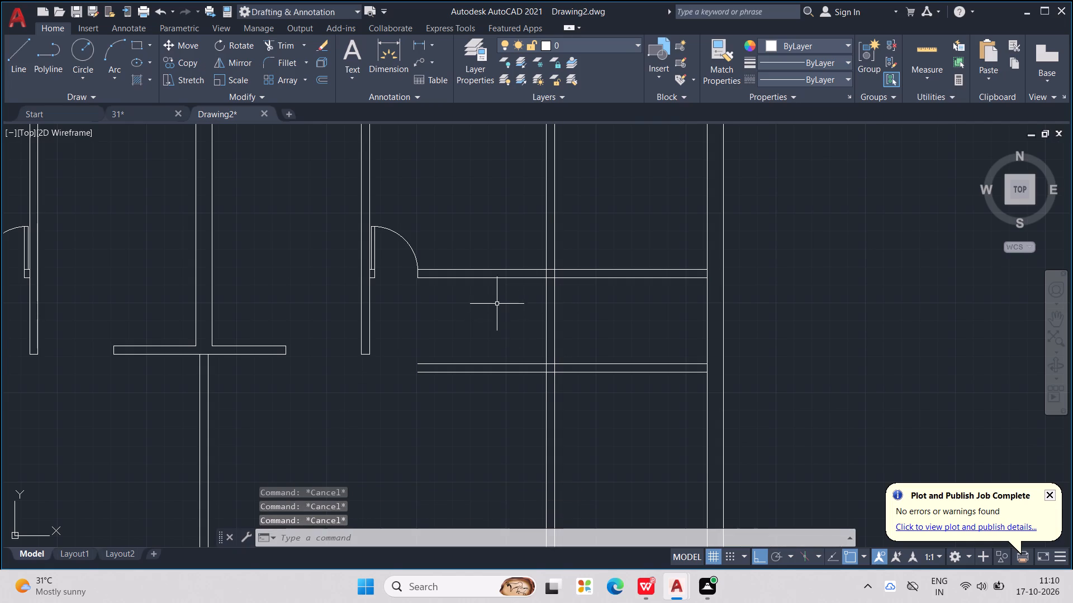
# Trim the lower horizontal pair left of the new vertical partition, and the vertical pair above and below the two horizontal partitions.
pyautogui.scroll(-2, 496, 306)
pyautogui.press('Escape')
pyautogui.press('Escape')
pyautogui.press('Escape')
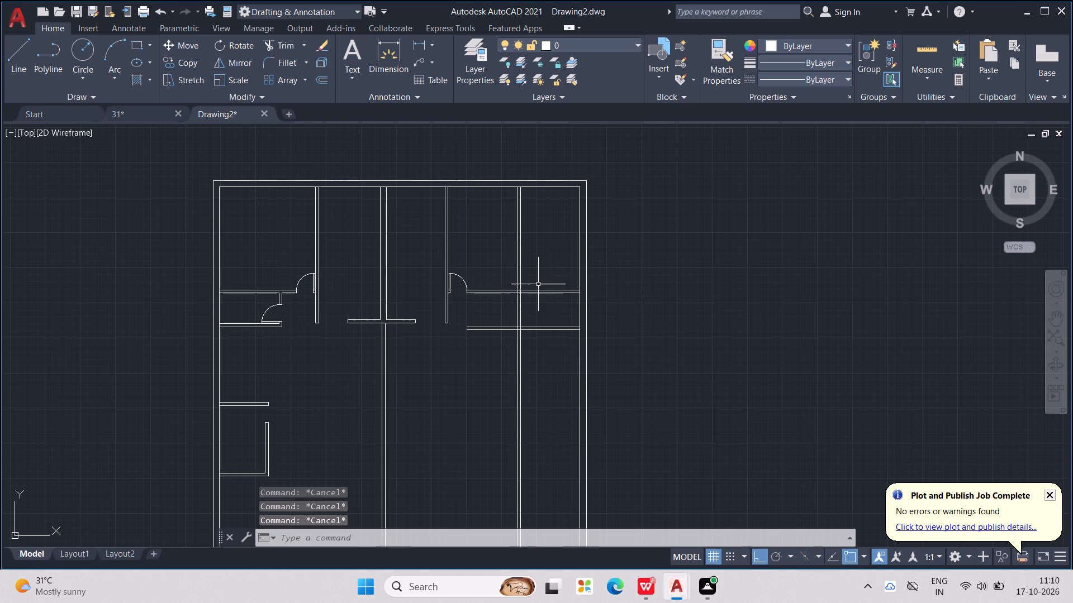
pyautogui.press('Escape')
pyautogui.press('Escape')
pyautogui.press('Escape')
pyautogui.write('TR')
pyautogui.press('Return')
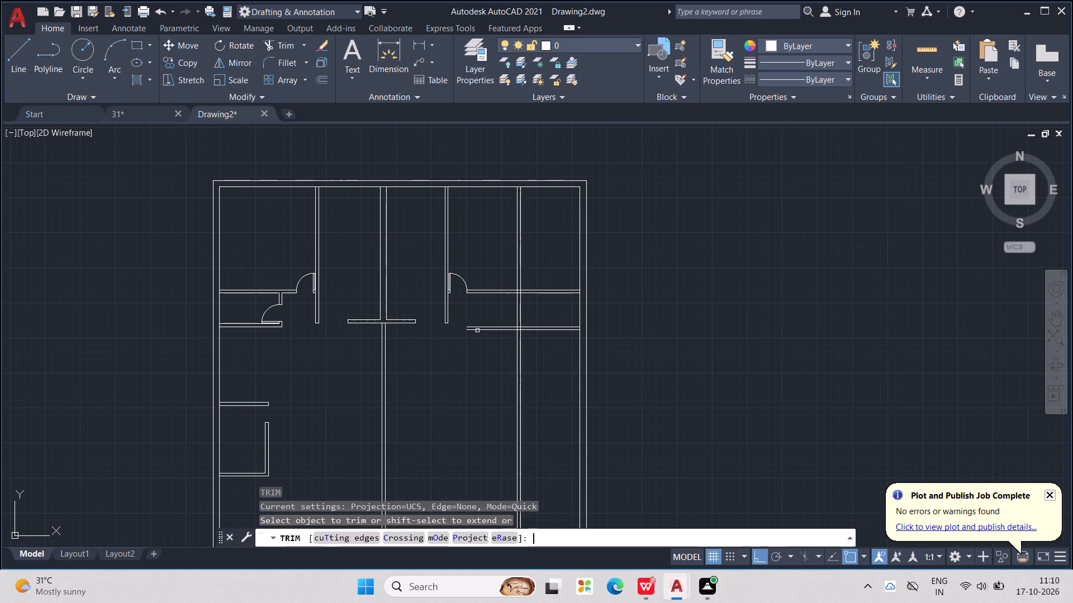
pyautogui.scroll(1, 477, 333)
pyautogui.moveTo(496, 303); pyautogui.dragTo(498, 334)
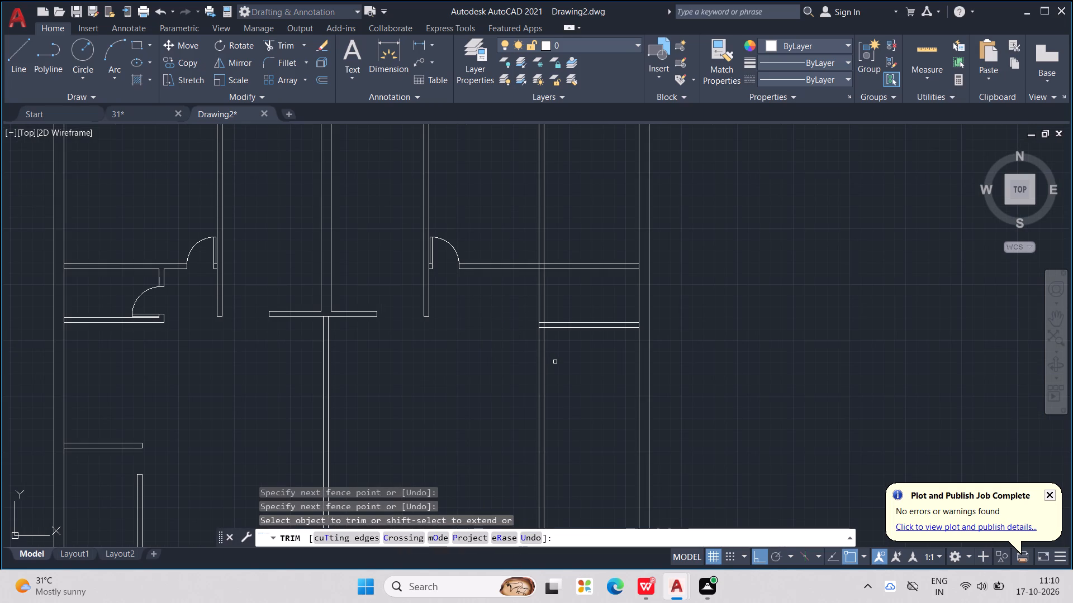
pyautogui.moveTo(562, 216); pyautogui.dragTo(493, 229)
pyautogui.moveTo(582, 392); pyautogui.dragTo(489, 409)
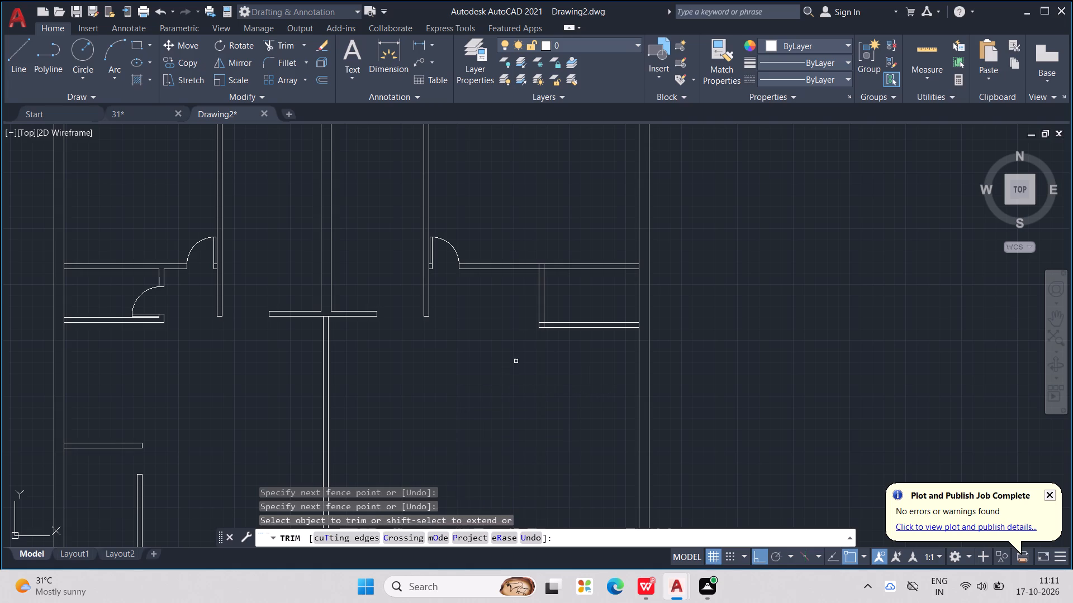
# Trim the overlapping line pieces where the new vertical partition meets the upper right room's horizontal partition.
pyautogui.scroll(3, 535, 253)
pyautogui.moveTo(532, 287); pyautogui.dragTo(544, 290)
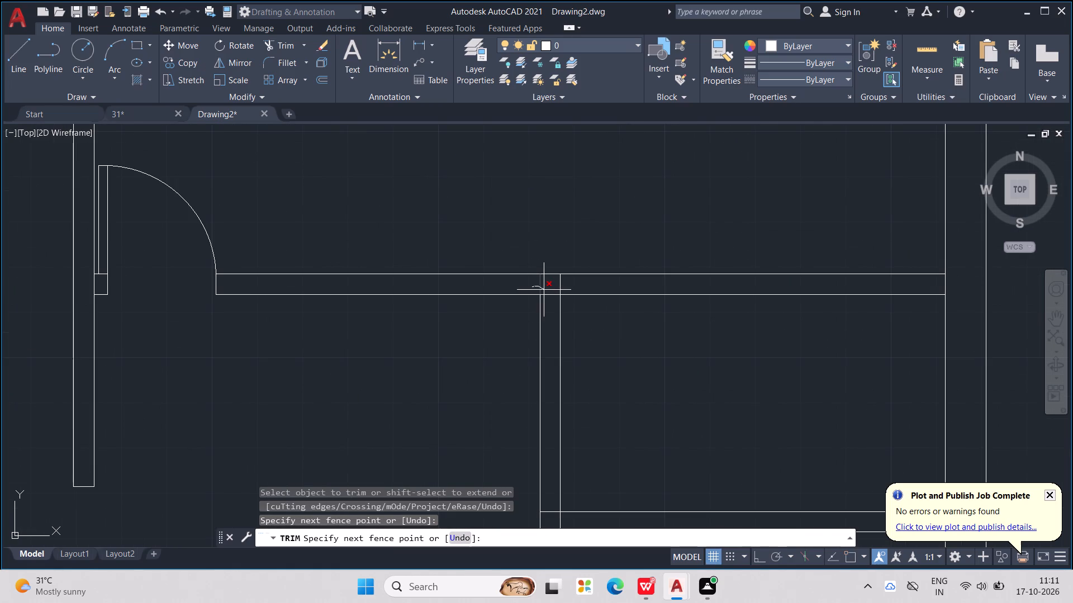
pyautogui.moveTo(544, 290); pyautogui.dragTo(556, 308)
pyautogui.moveTo(556, 289); pyautogui.dragTo(563, 286)
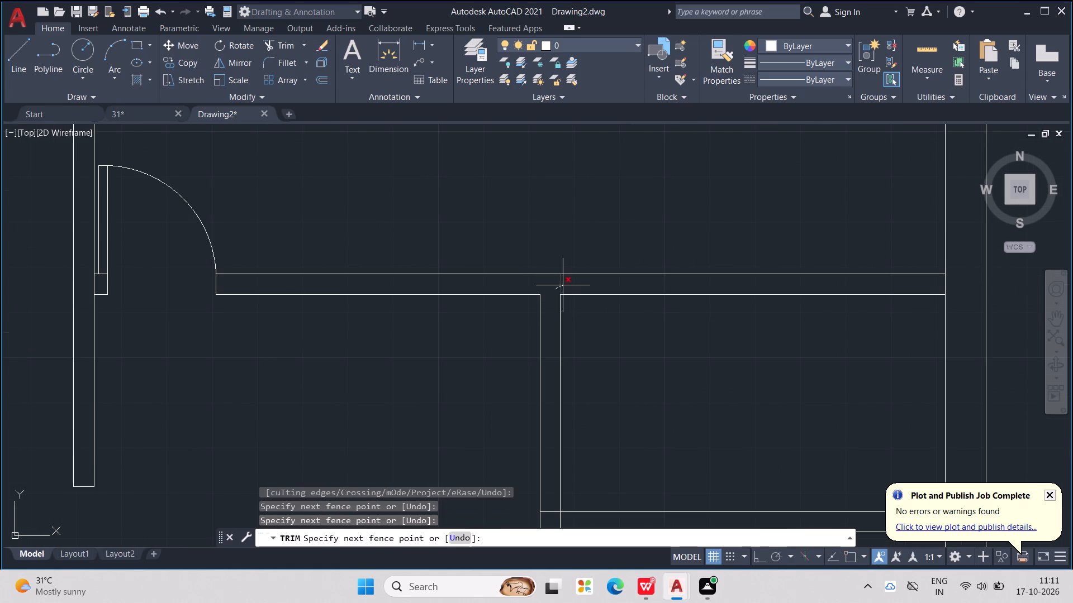
pyautogui.click(564, 284)
pyautogui.moveTo(563, 387); pyautogui.dragTo(549, 348, button='middle')
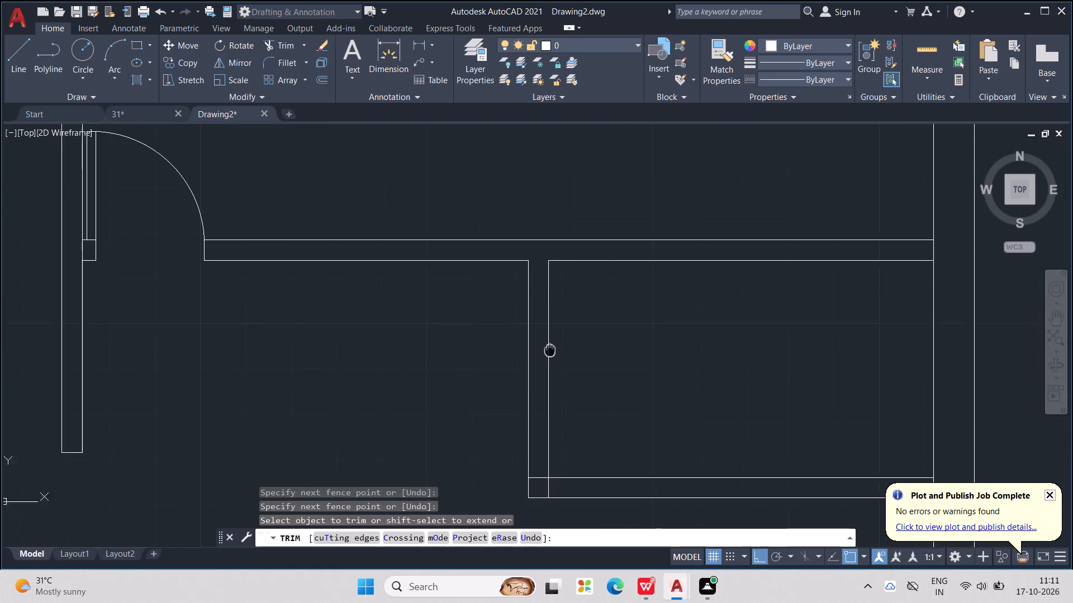
pyautogui.moveTo(549, 348); pyautogui.dragTo(530, 314, button='middle')
pyautogui.press('Escape')
pyautogui.press('Escape')
pyautogui.press('Escape')
pyautogui.press('Escape')
pyautogui.press('Escape')
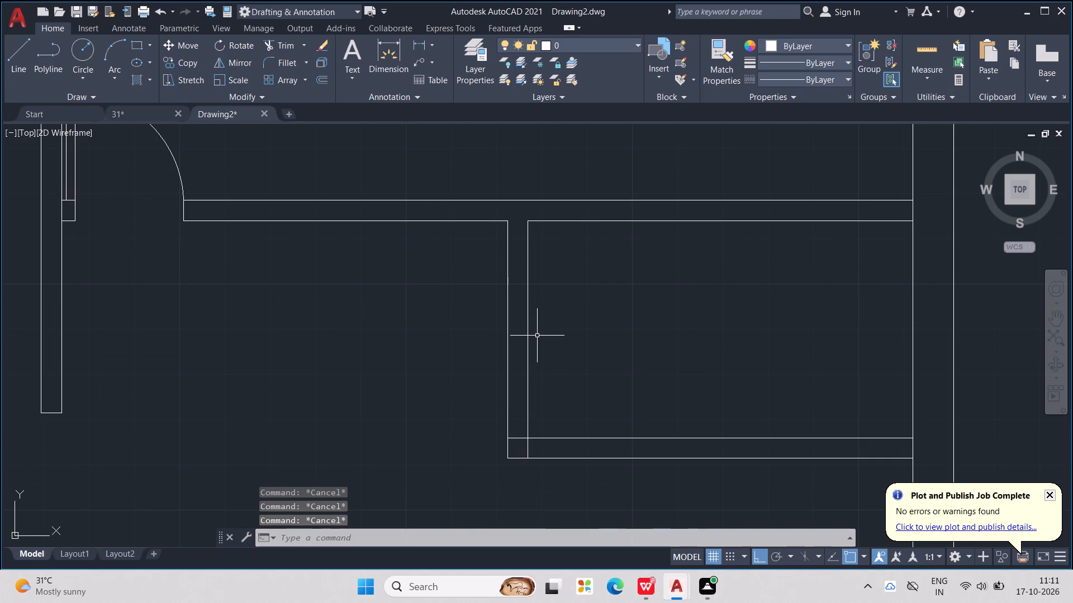
pyautogui.press('Escape')
pyautogui.press('Escape')
# Draw a horizontal line from the door opening's upper jamb in the small left room across into the small right room.
pyautogui.press('l')
pyautogui.press('Return')
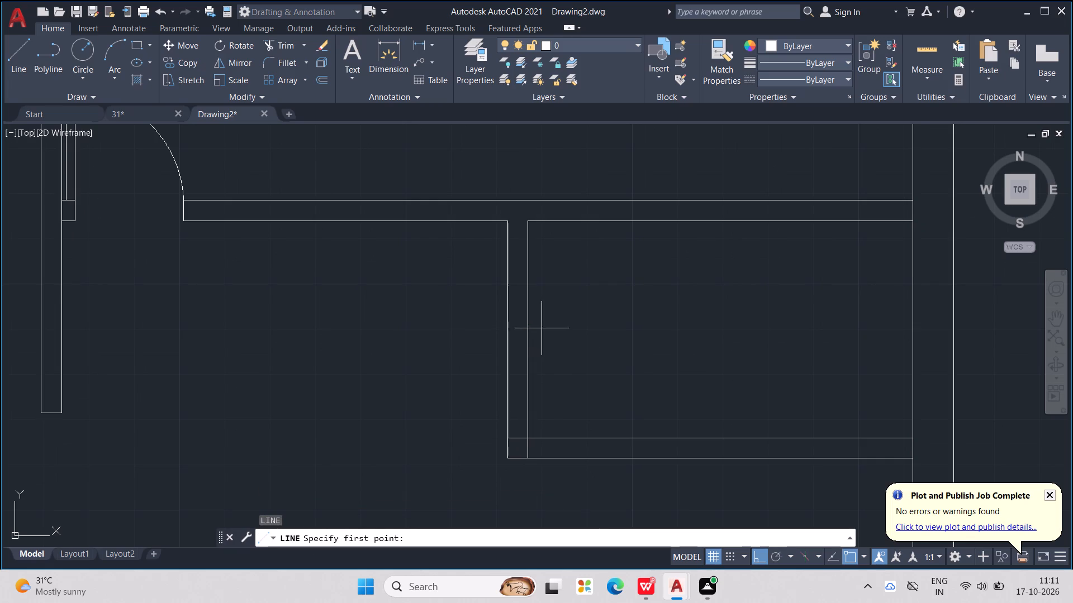
pyautogui.scroll(-6, 542, 327)
pyautogui.scroll(2, 532, 327)
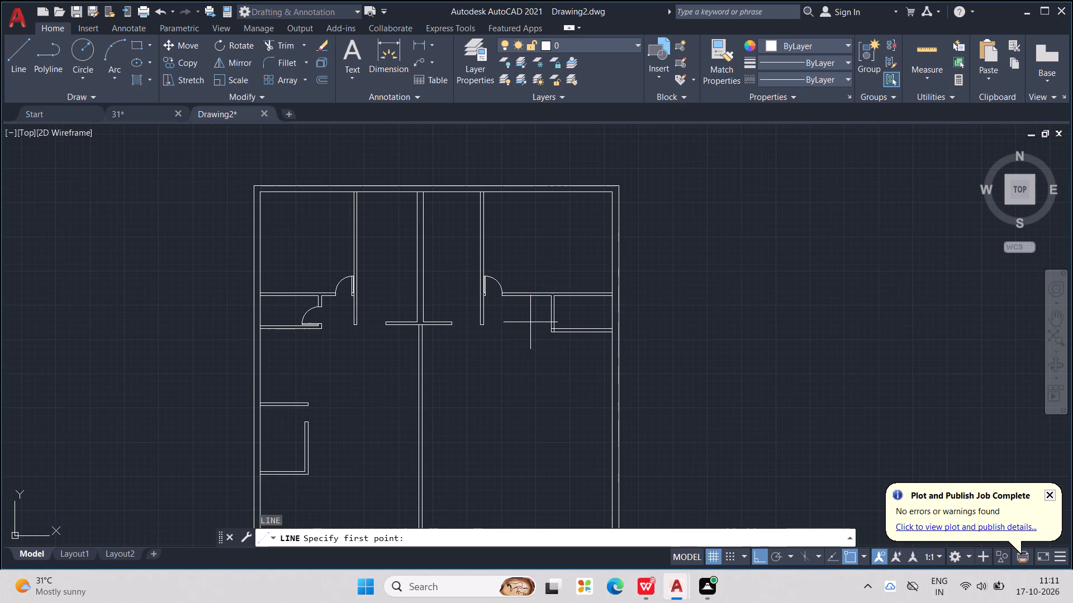
pyautogui.scroll(2, 328, 315)
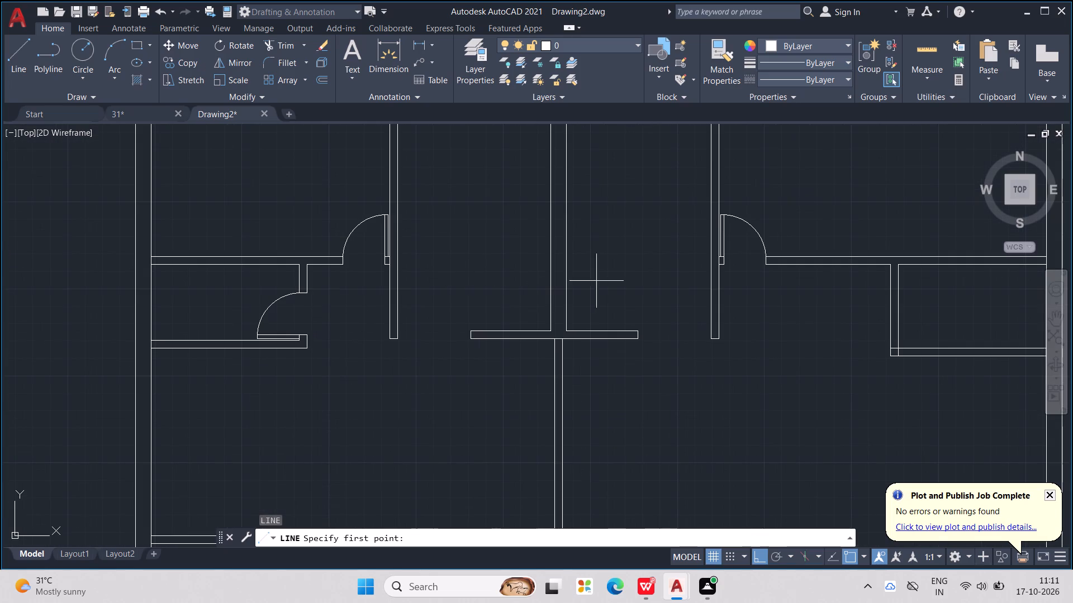
pyautogui.moveTo(583, 300); pyautogui.dragTo(337, 309, button='middle')
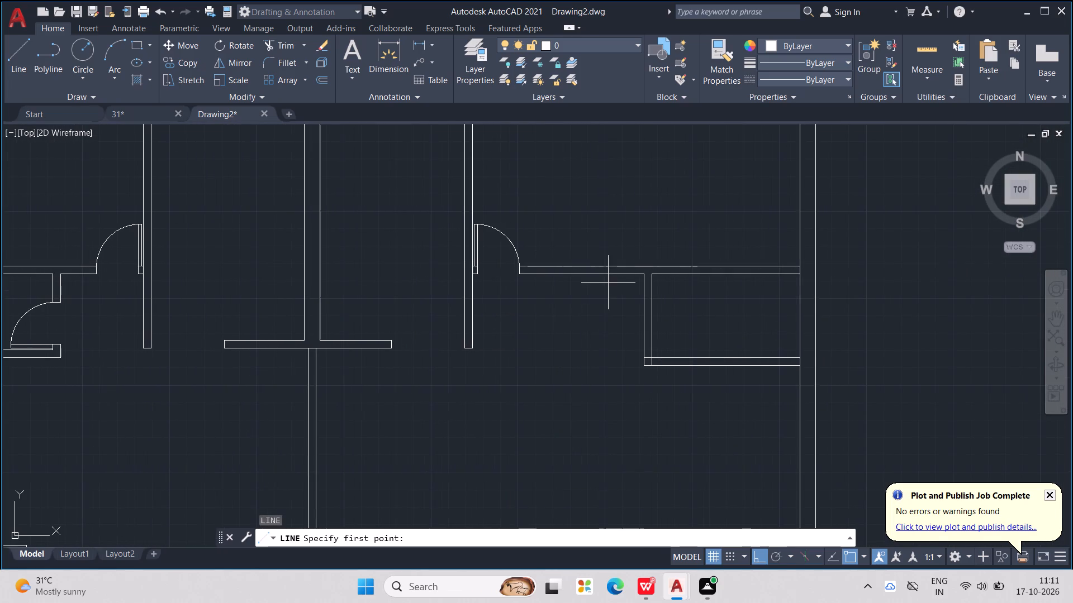
pyautogui.scroll(-2, 609, 281)
pyautogui.scroll(2, 393, 283)
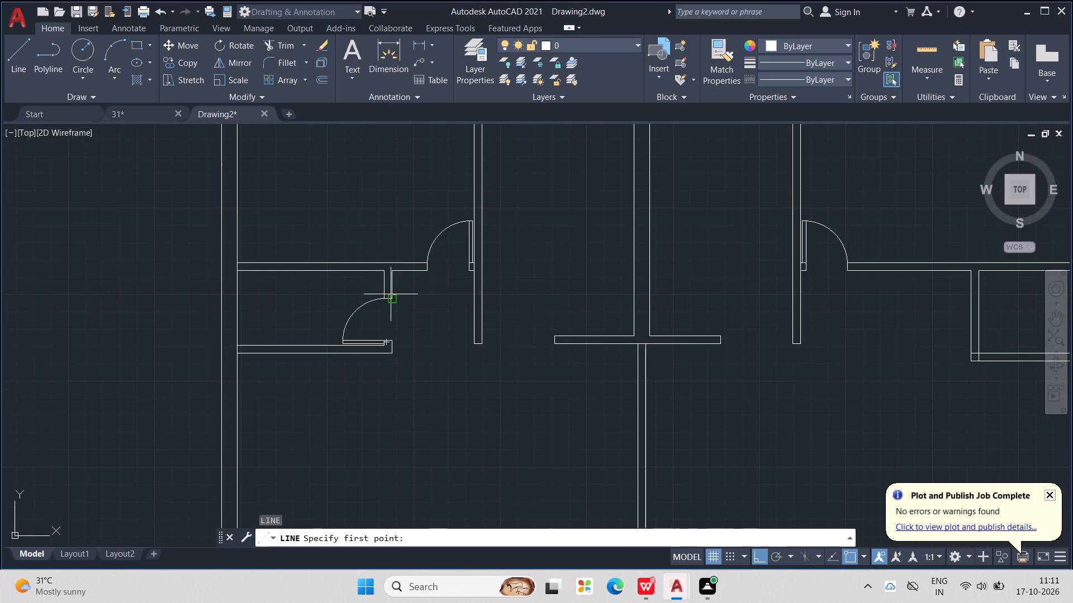
pyautogui.click(392, 295)
pyautogui.moveTo(612, 338); pyautogui.dragTo(365, 356, button='middle')
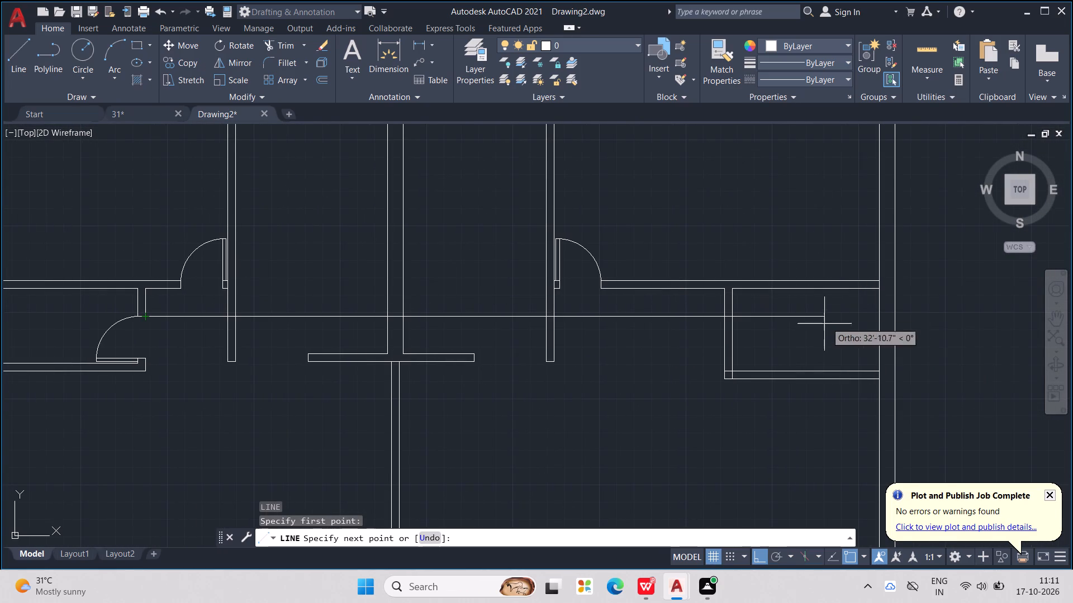
pyautogui.click(762, 323)
pyautogui.press('Escape')
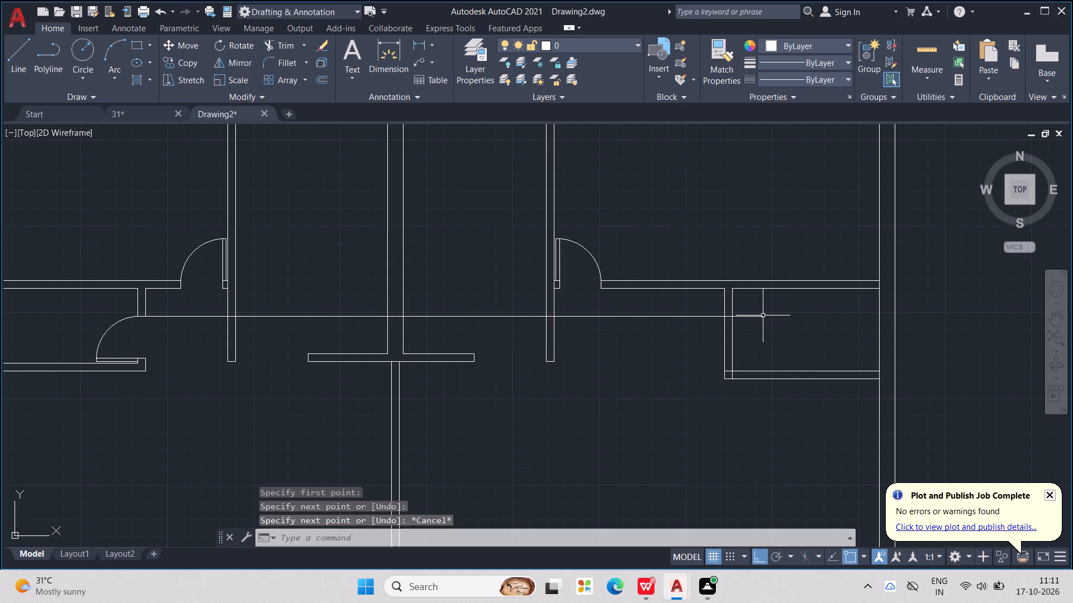
pyautogui.press('Escape')
pyautogui.press('Escape')
pyautogui.press('Escape')
pyautogui.press('Escape')
# Trim the horizontal line left of the small right room and erase its leftover, keeping the piece across that room's left partition.
pyautogui.write('TR')
pyautogui.press('Return')
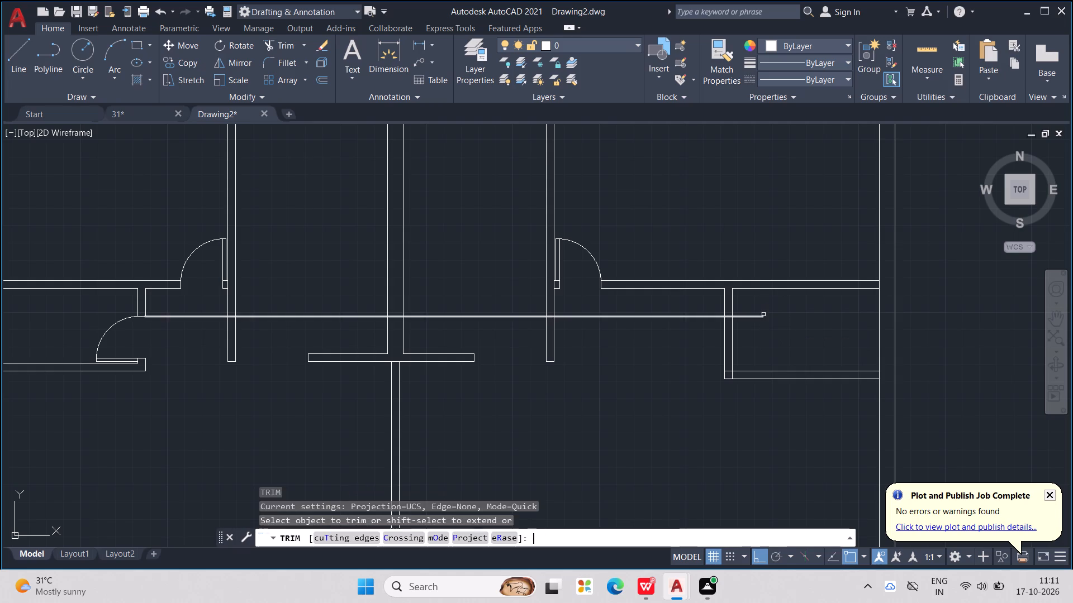
pyautogui.moveTo(676, 313); pyautogui.dragTo(680, 331)
pyautogui.press('Escape')
pyautogui.press('Escape')
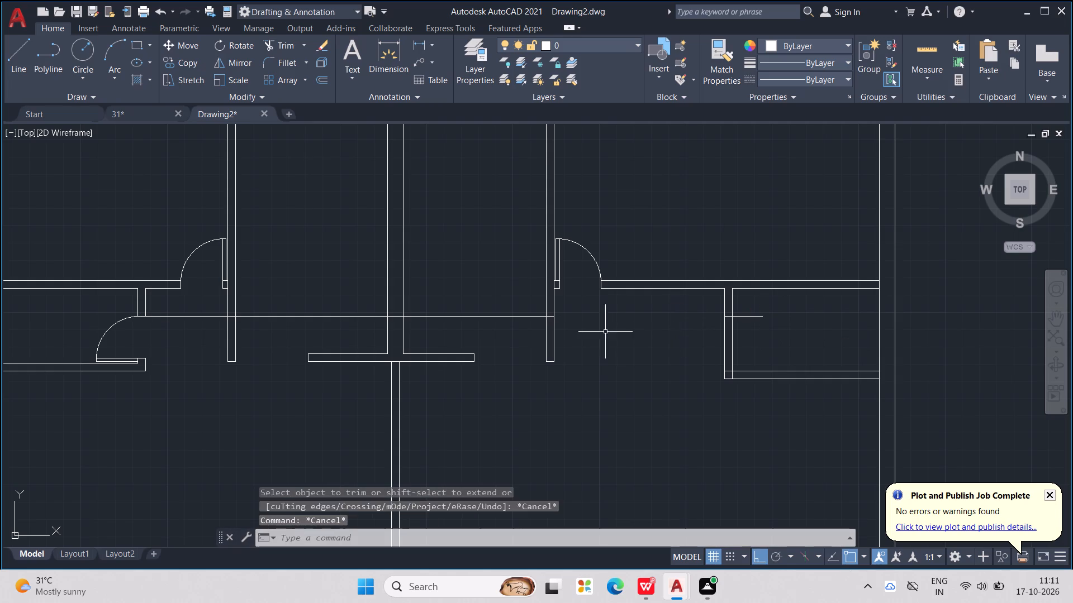
pyautogui.press('Escape')
pyautogui.click(526, 316)
pyautogui.press('Delete')
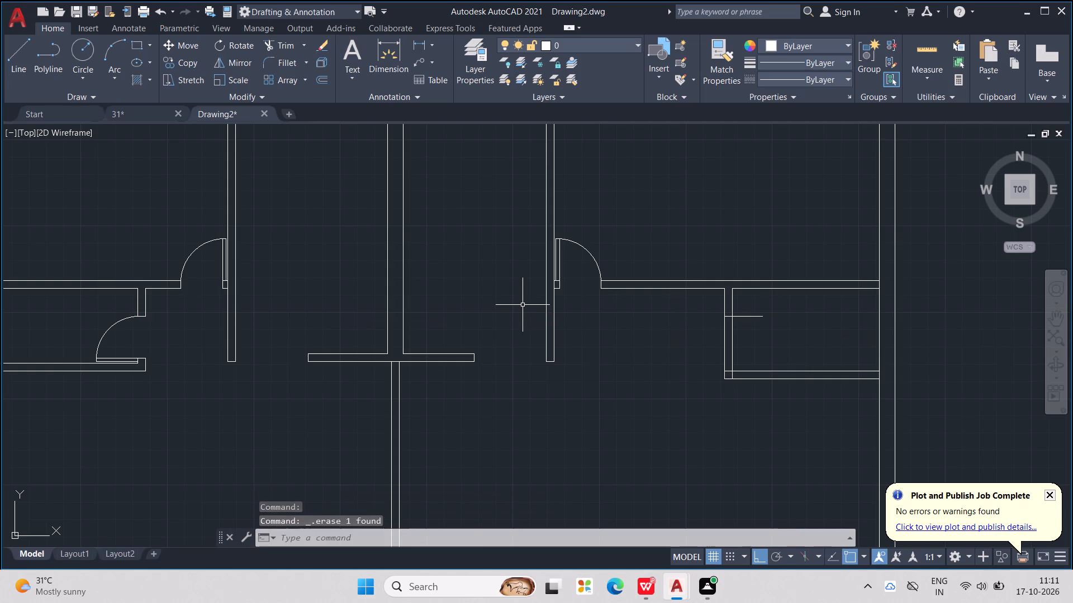
# Start a line at the inner lower left corner of the small right room.
pyautogui.scroll(-1, 625, 338)
pyautogui.moveTo(625, 338); pyautogui.dragTo(531, 372, button='middle')
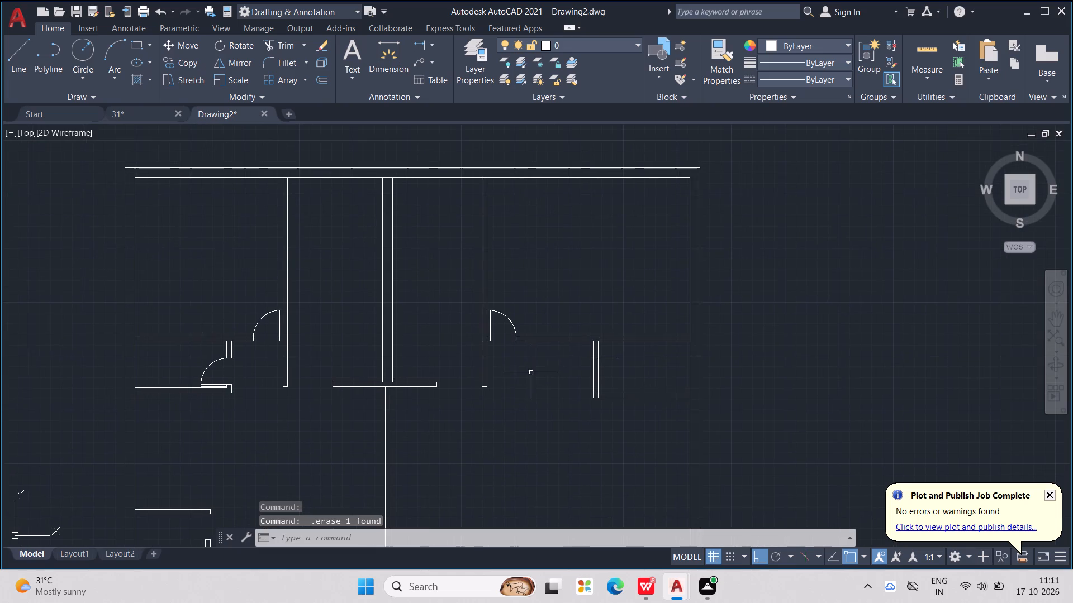
pyautogui.scroll(1, 570, 376)
pyautogui.press('Escape')
pyautogui.press('Escape')
pyautogui.press('Escape')
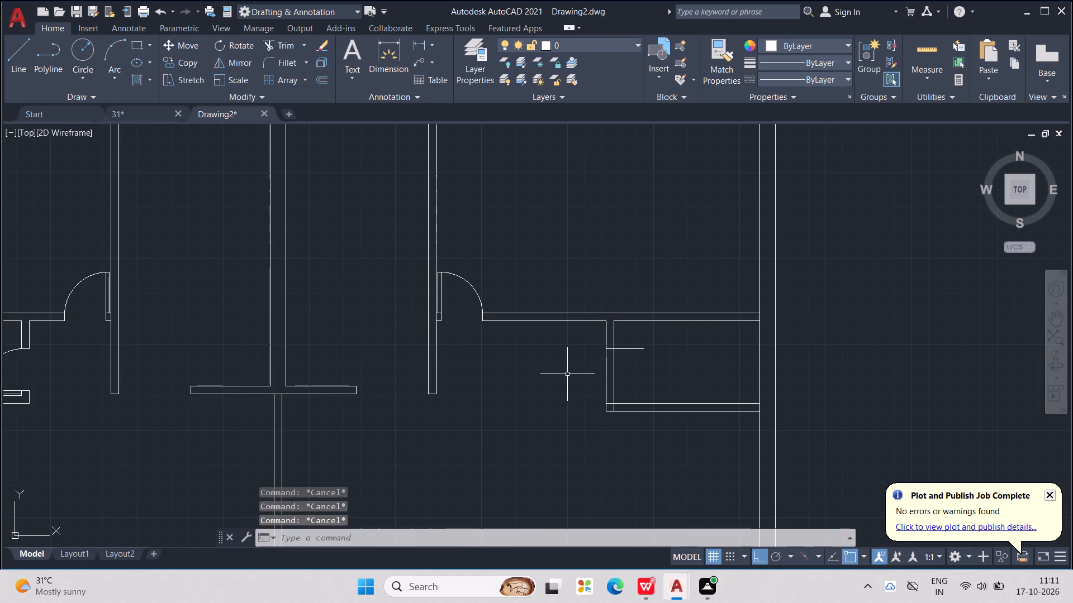
pyautogui.press('l')
pyautogui.press('Return')
pyautogui.scroll(2, 612, 427)
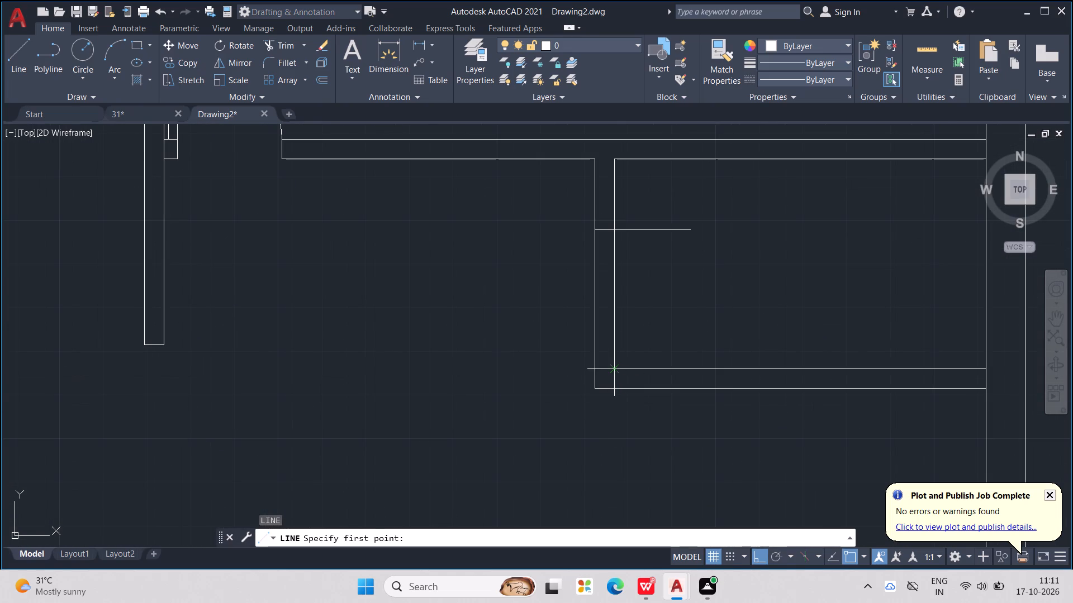
pyautogui.click(616, 370)
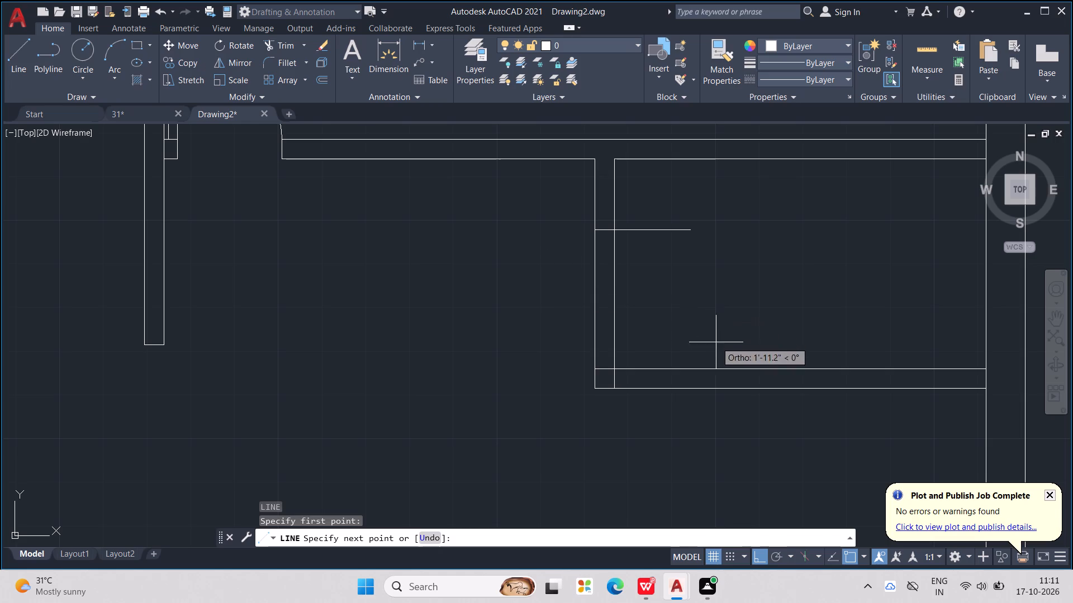
pyautogui.click(611, 367)
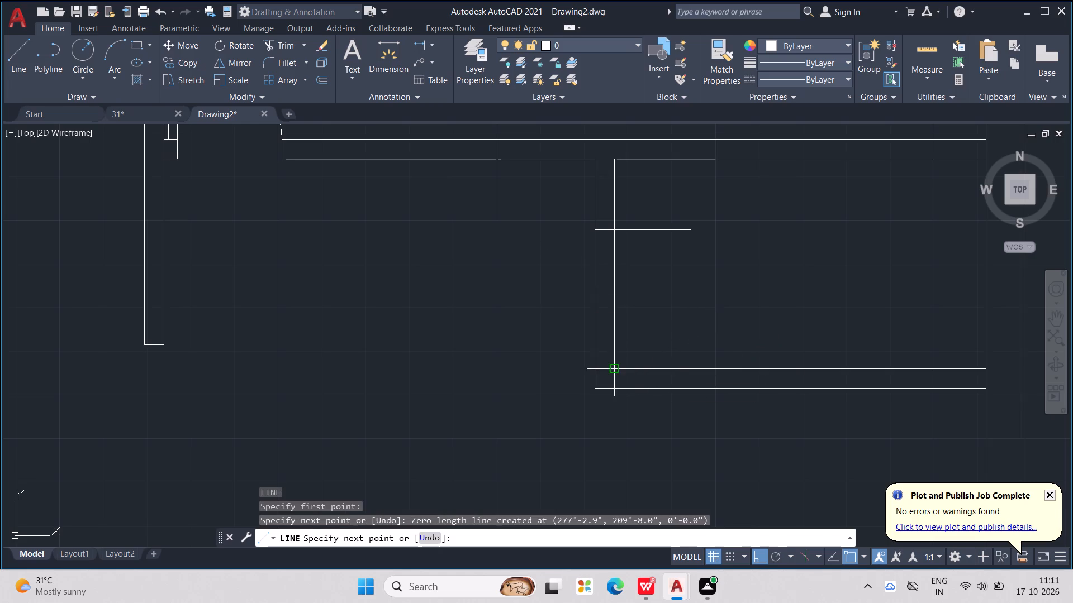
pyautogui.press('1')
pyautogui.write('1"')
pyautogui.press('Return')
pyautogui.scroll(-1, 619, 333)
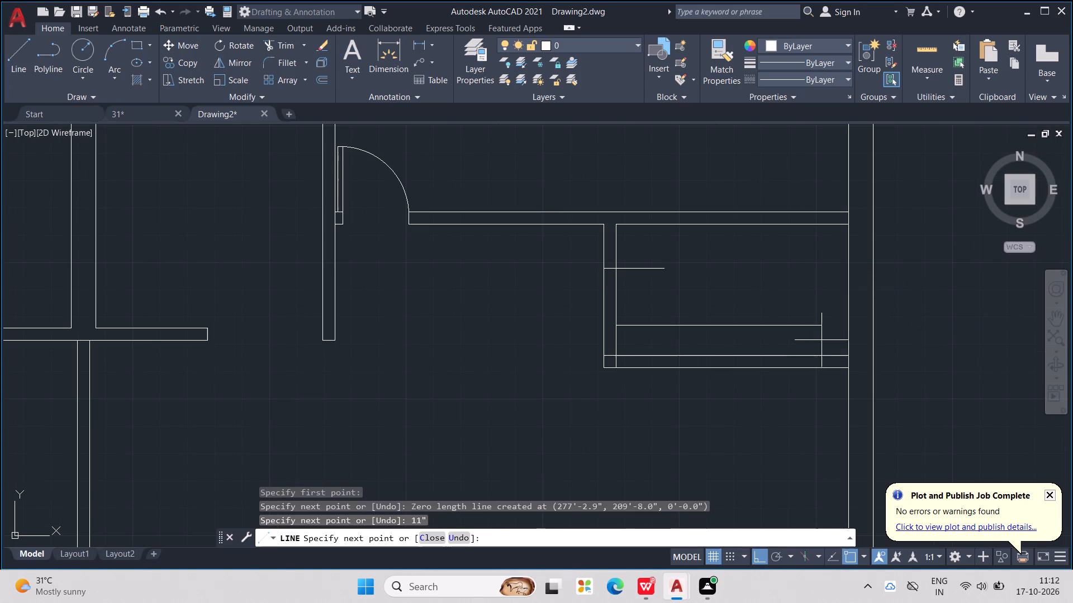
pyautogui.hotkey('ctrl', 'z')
# Draw the small right room's door leaf: 1" up, 2' across, 2" up, and back to the left partition's outer face.
pyautogui.write('1"')
pyautogui.press('Return')
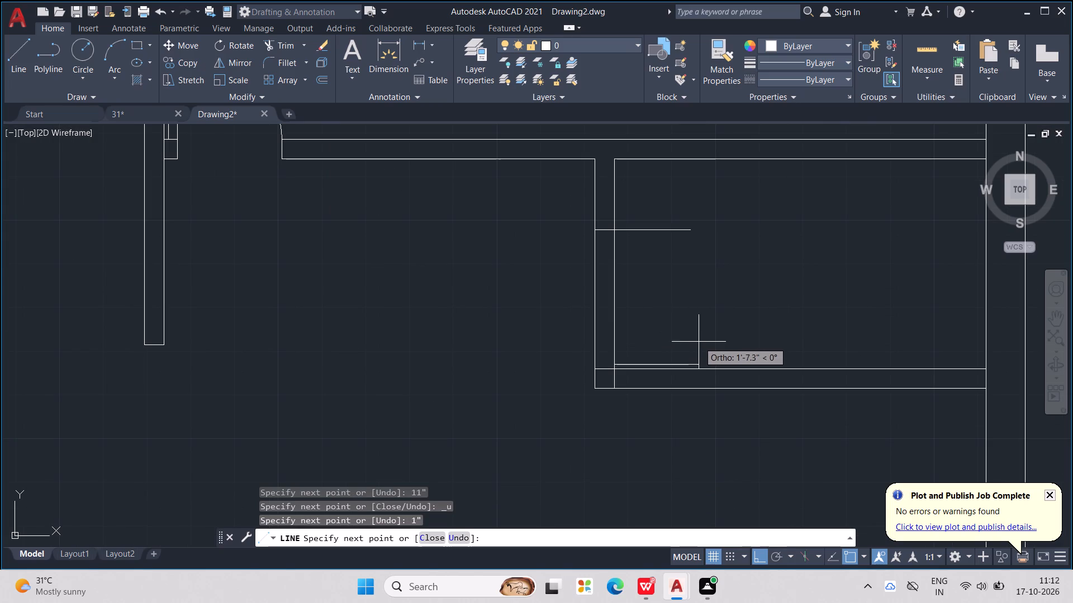
pyautogui.write("2'")
pyautogui.press('Return')
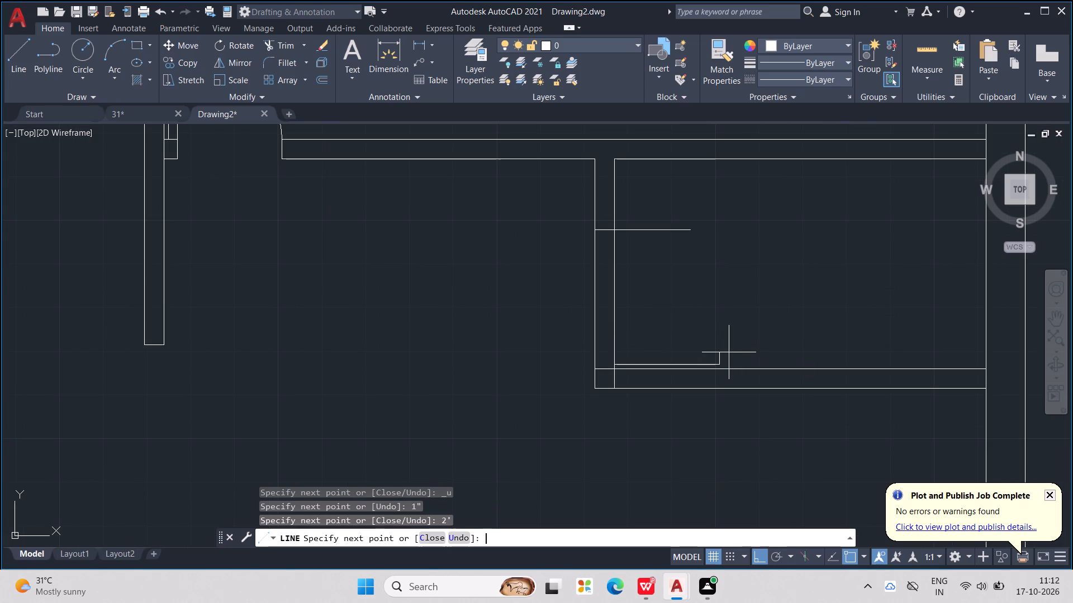
pyautogui.write('2"')
pyautogui.press('Return')
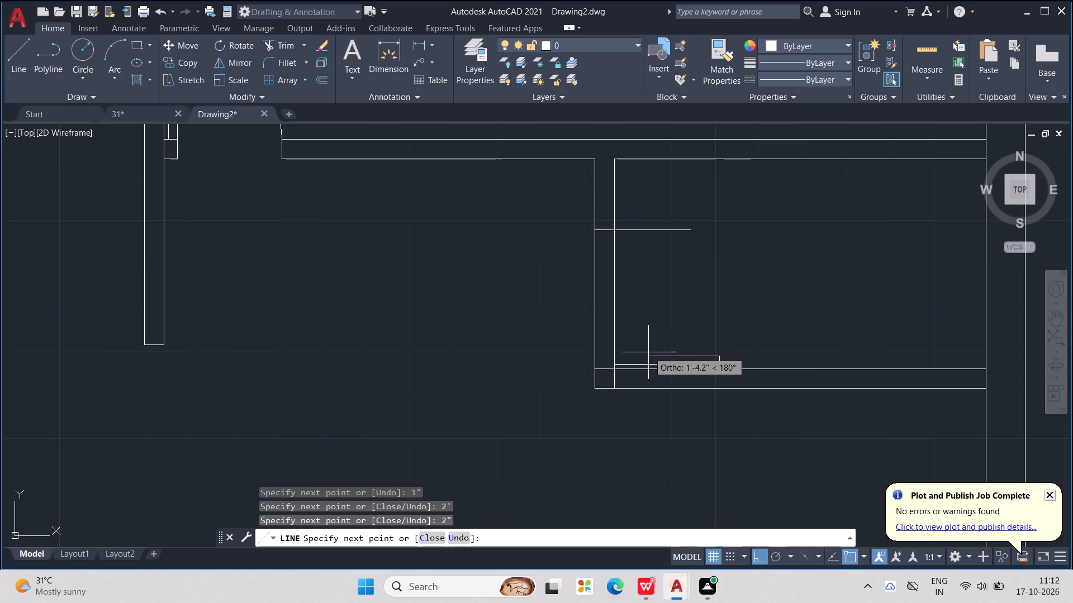
pyautogui.scroll(2, 648, 356)
pyautogui.click(504, 358)
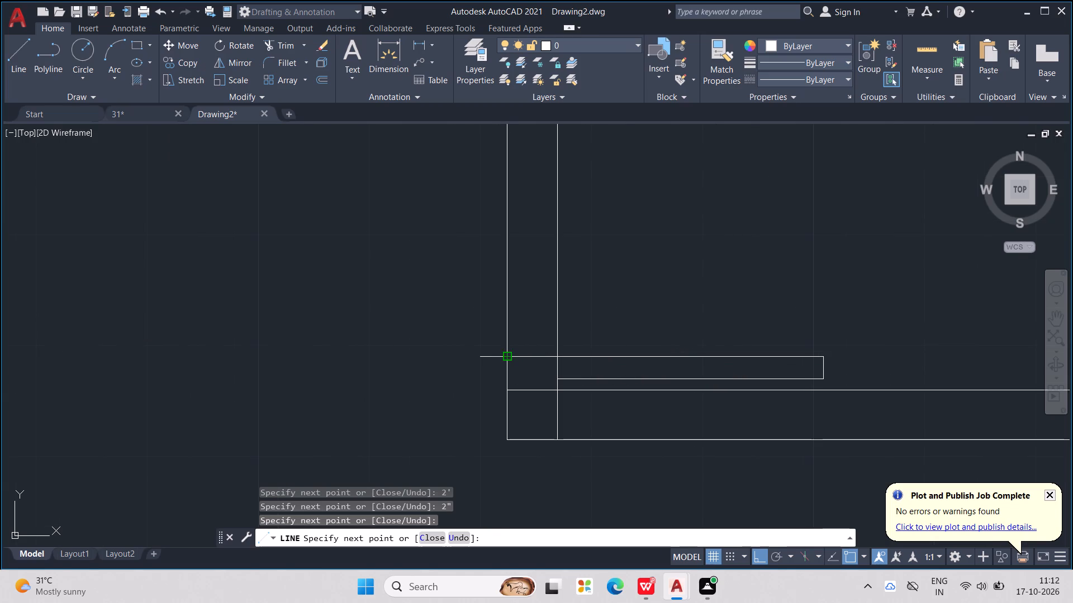
pyautogui.scroll(-2, 504, 358)
pyautogui.press('Escape')
pyautogui.press('Escape')
pyautogui.press('Escape')
pyautogui.press('Escape')
pyautogui.press('Escape')
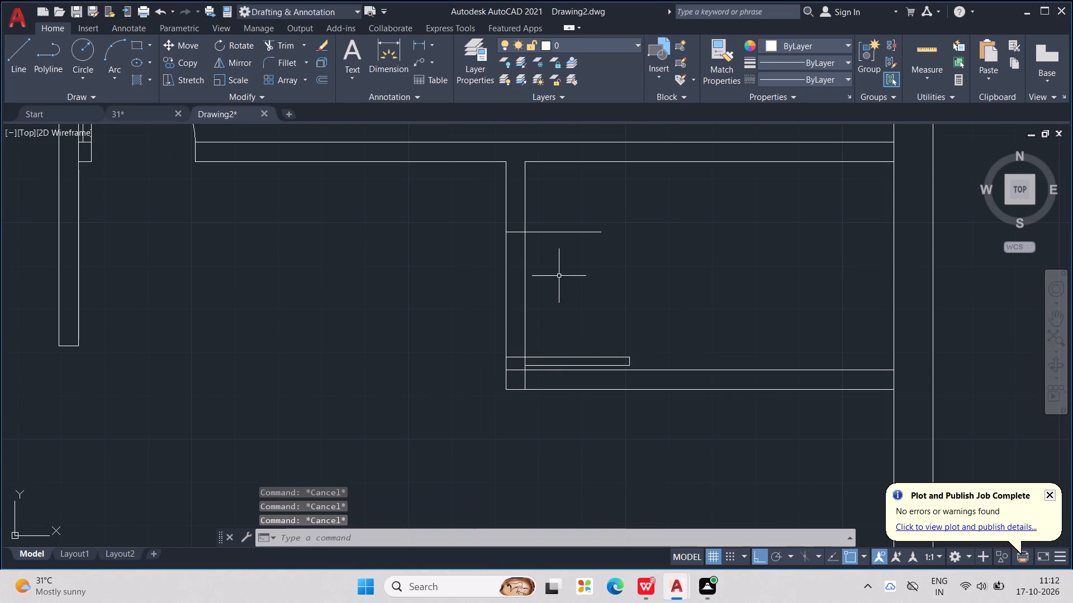
# Trim the small right room's left partition lines between the jambs to open the doorway, and clean up the lower corner's overlapping lines.
pyautogui.write('TR')
pyautogui.press('Return')
pyautogui.moveTo(567, 269); pyautogui.dragTo(565, 272)
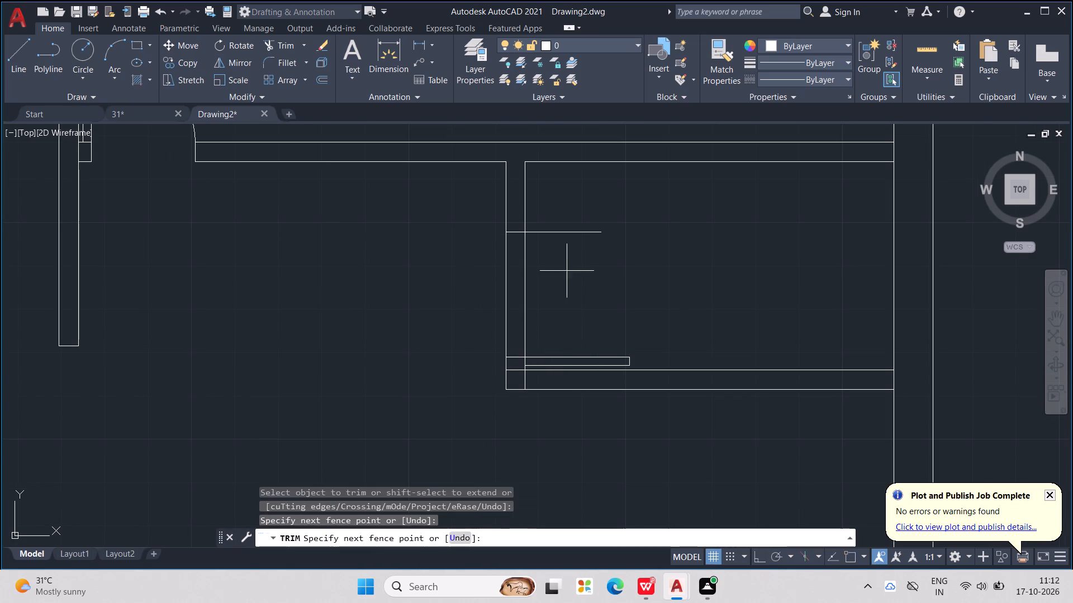
pyautogui.moveTo(565, 272); pyautogui.dragTo(463, 291)
pyautogui.moveTo(600, 209); pyautogui.dragTo(578, 265)
pyautogui.scroll(2, 509, 366)
pyautogui.moveTo(516, 367); pyautogui.dragTo(559, 404)
pyautogui.scroll(-2, 568, 377)
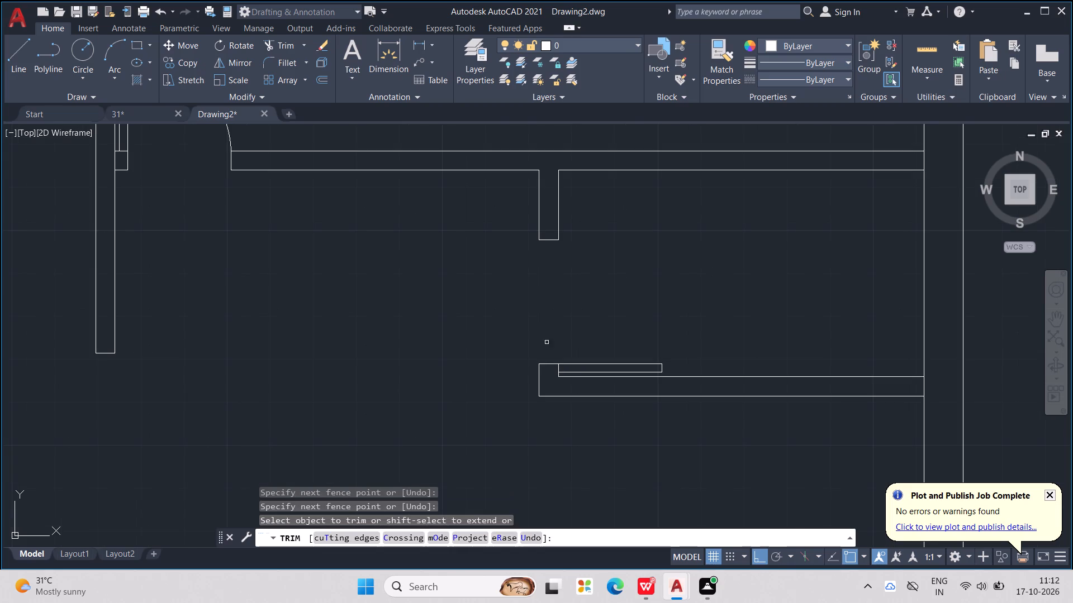
# Draw the door swing as a three-point arc from the leaf's free end to the upper jamb of the small right room's doorway.
pyautogui.click(123, 46)
pyautogui.scroll(2, 618, 382)
pyautogui.scroll(1, 709, 350)
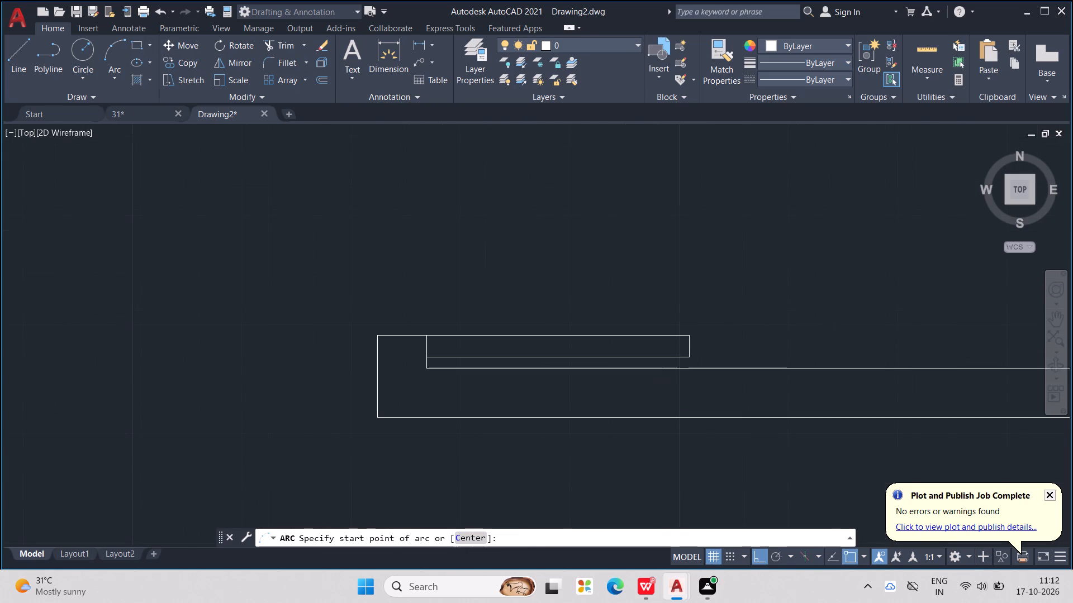
pyautogui.click(674, 365)
pyautogui.click(677, 327)
pyautogui.scroll(-2, 677, 327)
pyautogui.moveTo(601, 272); pyautogui.dragTo(621, 426, button='middle')
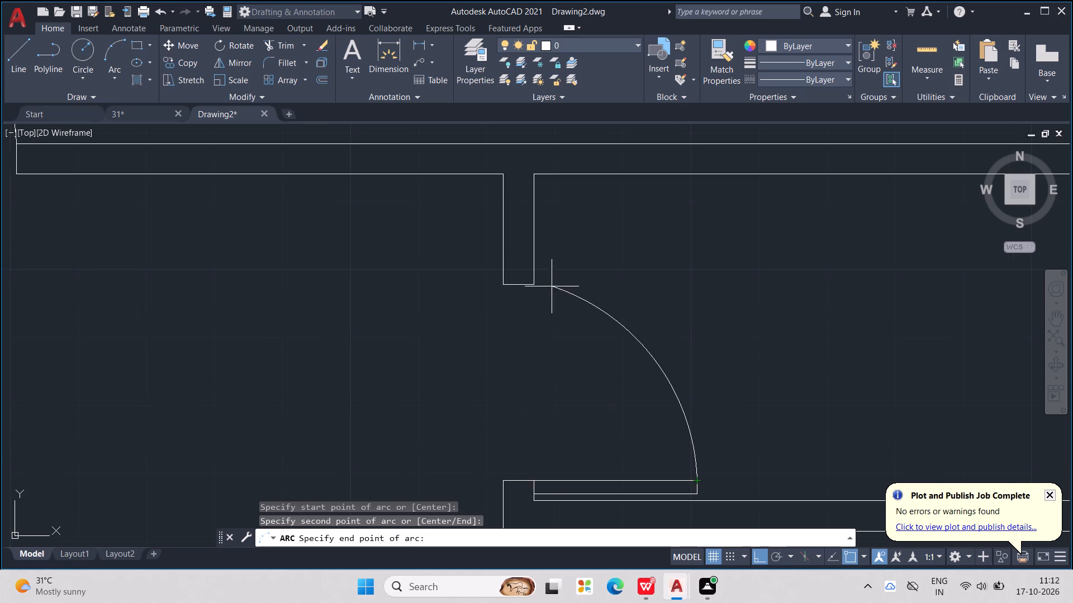
pyautogui.click(537, 284)
pyautogui.scroll(-5, 542, 279)
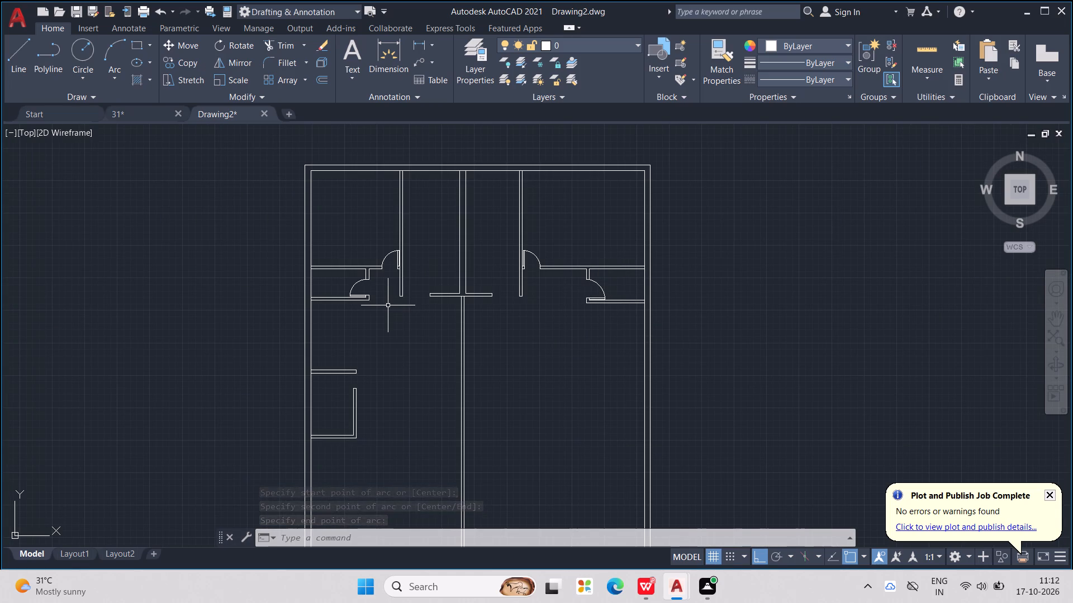
# Offset the lower line of the small right room's bottom partition 9' downward.
pyautogui.moveTo(391, 304); pyautogui.dragTo(462, 328, button='middle')
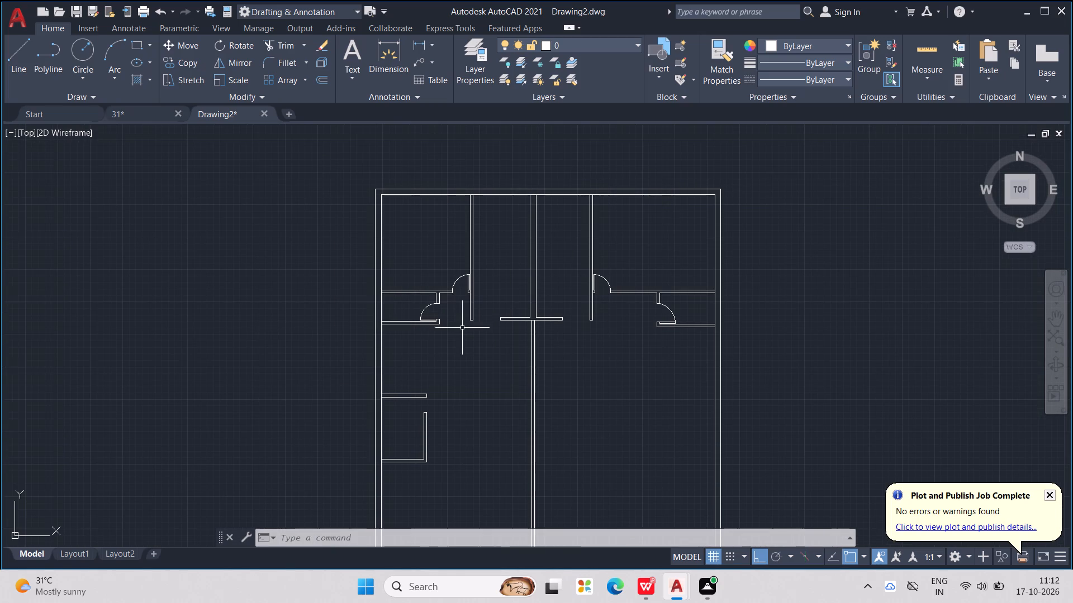
pyautogui.moveTo(613, 384); pyautogui.dragTo(567, 337, button='middle')
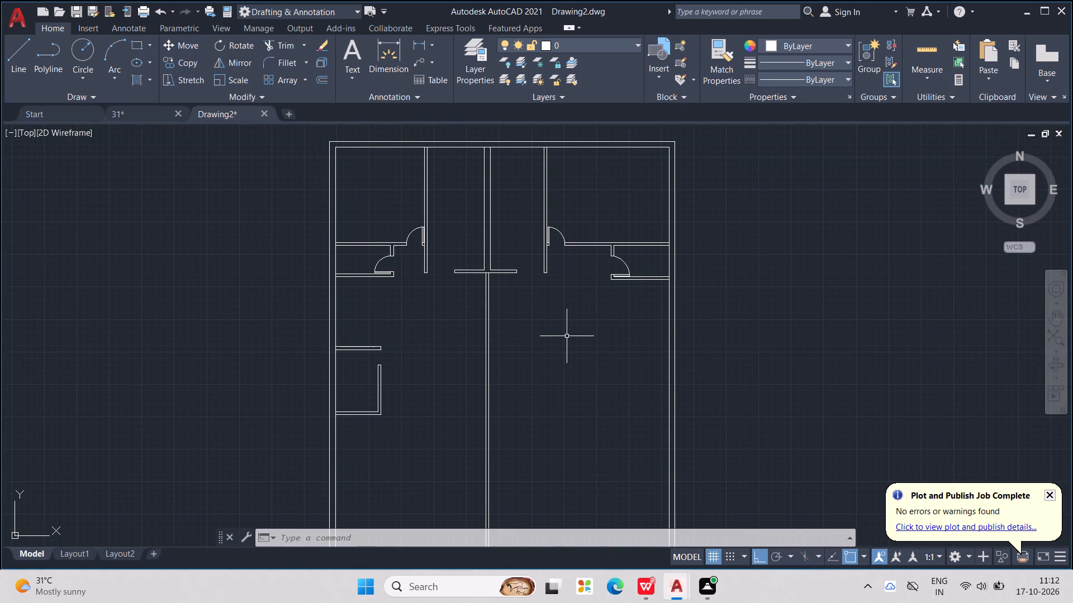
pyautogui.scroll(1, 651, 278)
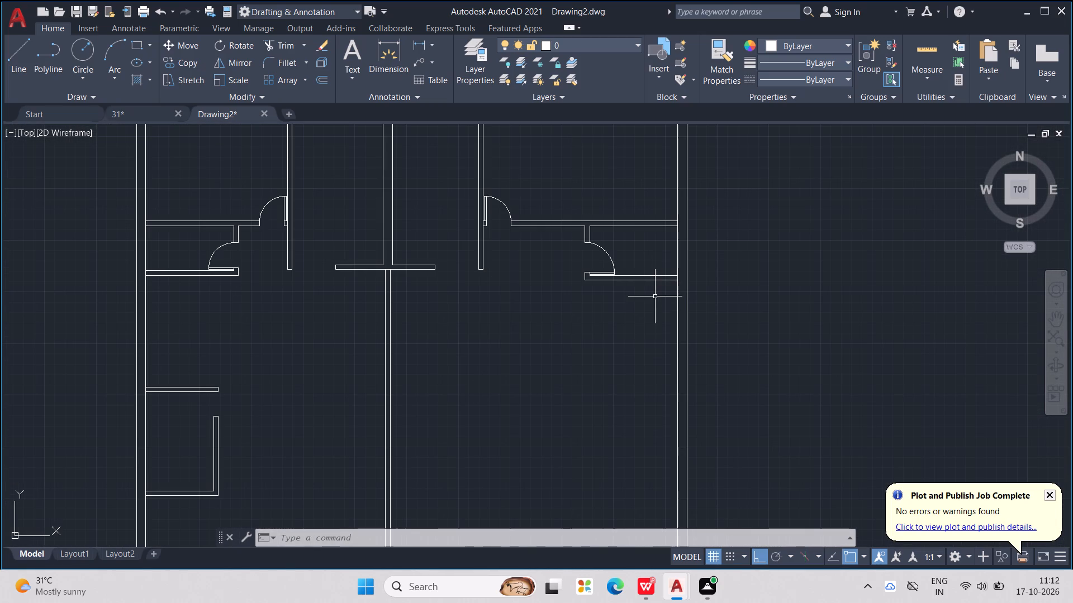
pyautogui.scroll(1, 658, 278)
pyautogui.moveTo(659, 279); pyautogui.dragTo(612, 295, button='middle')
pyautogui.scroll(1, 612, 295)
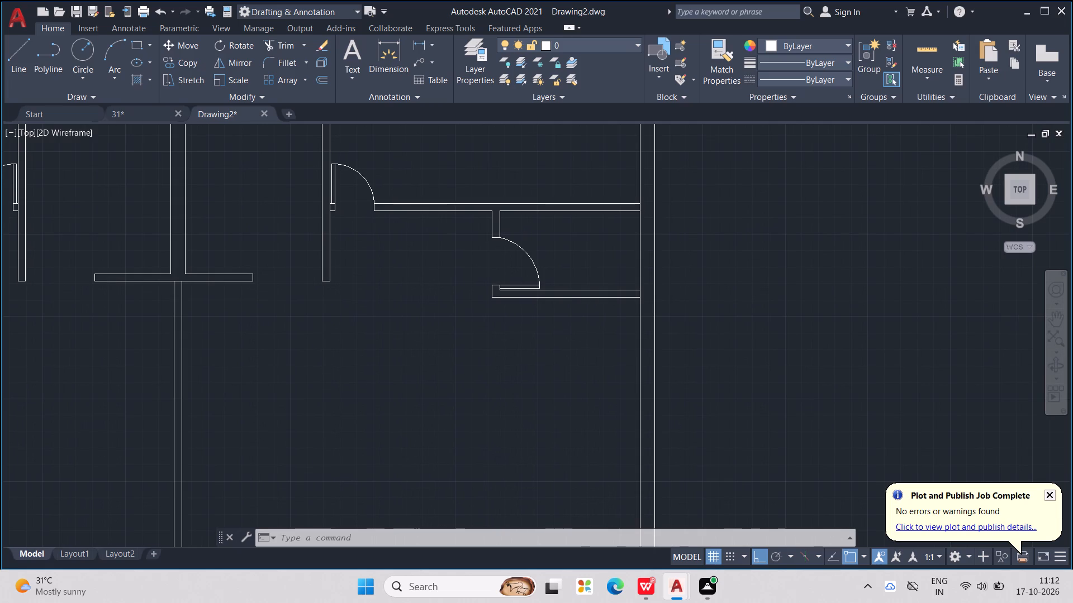
pyautogui.press('Escape')
pyautogui.press('Escape')
pyautogui.press('Escape')
pyautogui.press('Escape')
pyautogui.press('Escape')
pyautogui.press('Escape')
pyautogui.press('Escape')
pyautogui.press('Escape')
pyautogui.press('Escape')
pyautogui.press('Escape')
pyautogui.press('Escape')
pyautogui.press('Escape')
pyautogui.press('Escape')
pyautogui.press('Escape')
pyautogui.press('Escape')
pyautogui.press('Escape')
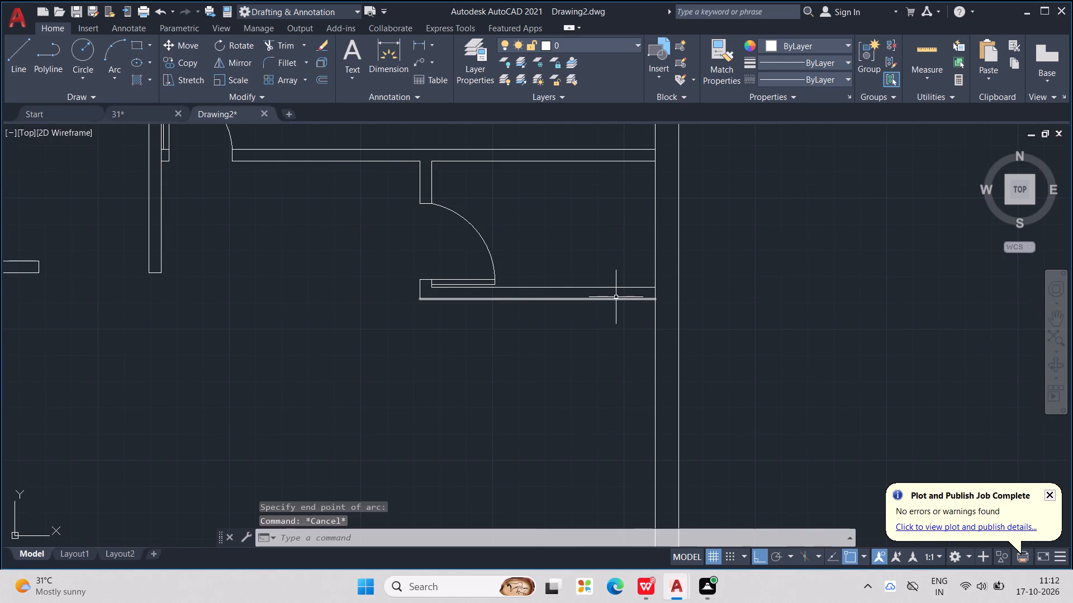
pyautogui.press('Escape')
pyautogui.write('OFF')
pyautogui.press('Return')
pyautogui.press('1')
pyautogui.press('9')
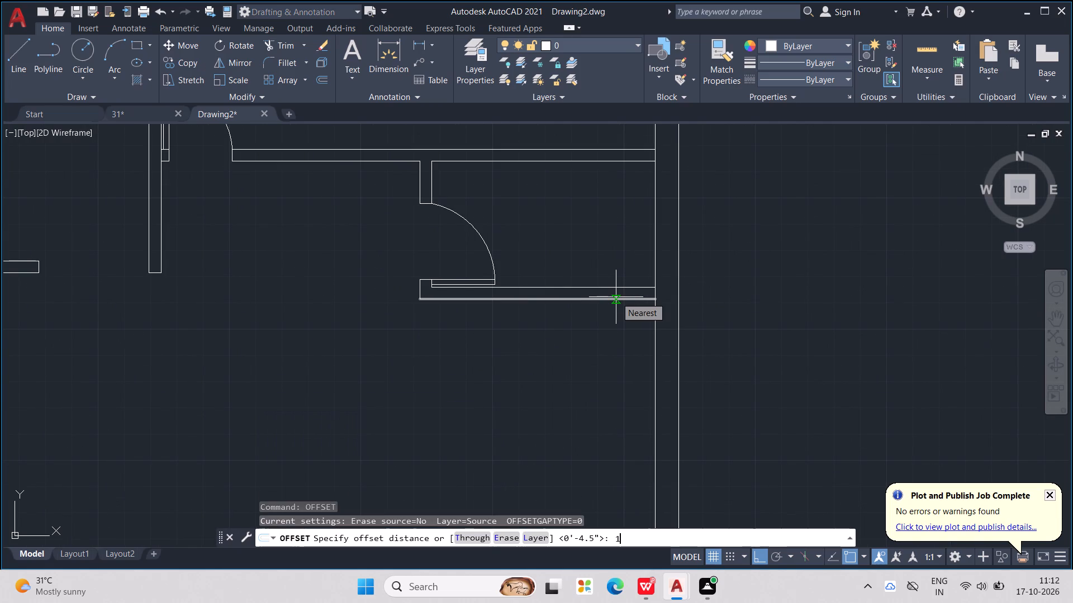
pyautogui.press('.')
pyautogui.press('BackSpace')
pyautogui.press('BackSpace')
pyautogui.press('BackSpace')
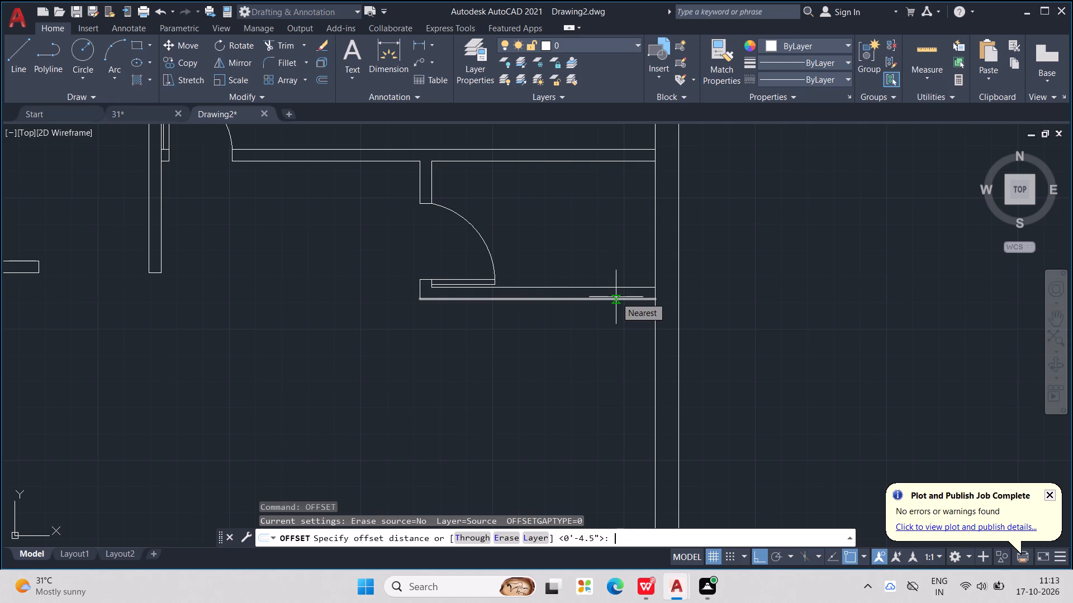
pyautogui.write('9"')
pyautogui.press('BackSpace')
pyautogui.press("'")
pyautogui.press('Return')
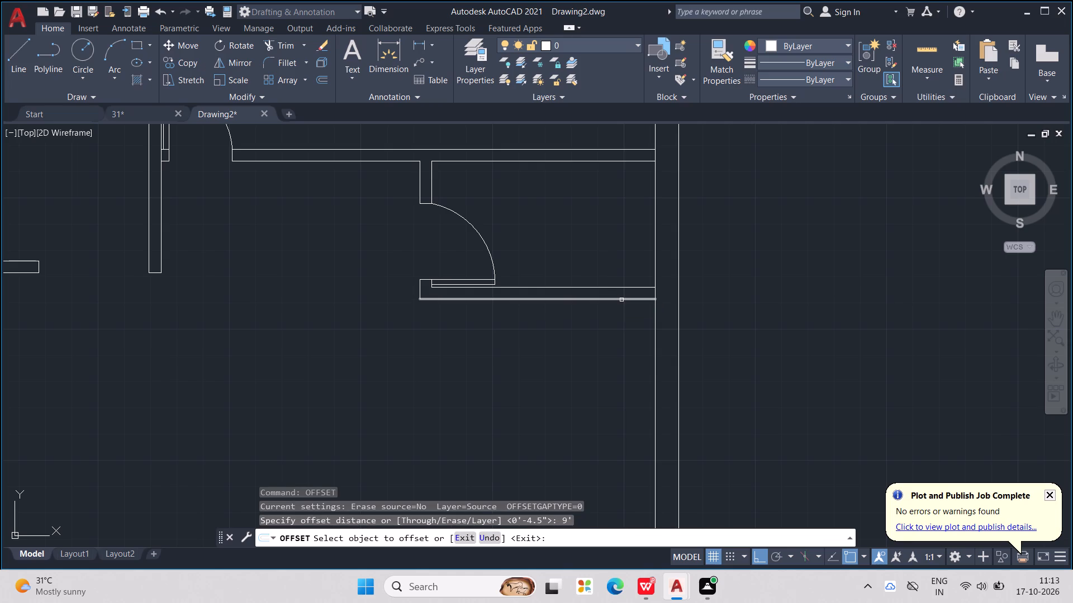
pyautogui.click(621, 300)
pyautogui.scroll(-2, 630, 360)
pyautogui.click(611, 379)
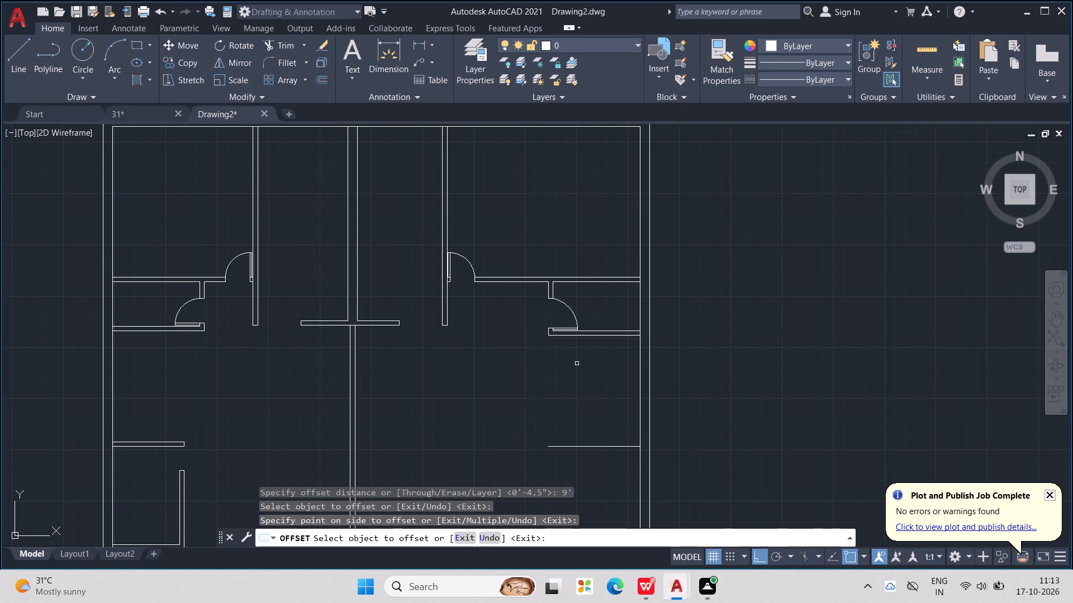
pyautogui.press('Escape')
pyautogui.press('Escape')
pyautogui.press('Escape')
pyautogui.press('Escape')
pyautogui.press('Escape')
pyautogui.press('Escape')
# Offset the new horizontal line 4.5" upward to form a partition against the right outer wall.
pyautogui.press('o')
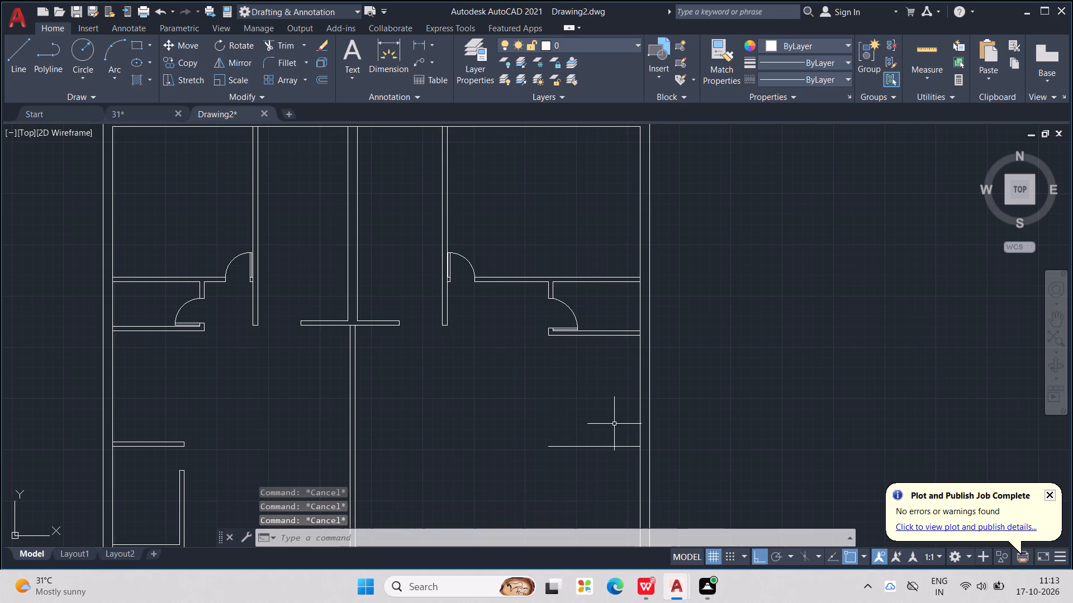
pyautogui.write('FF')
pyautogui.press('Return')
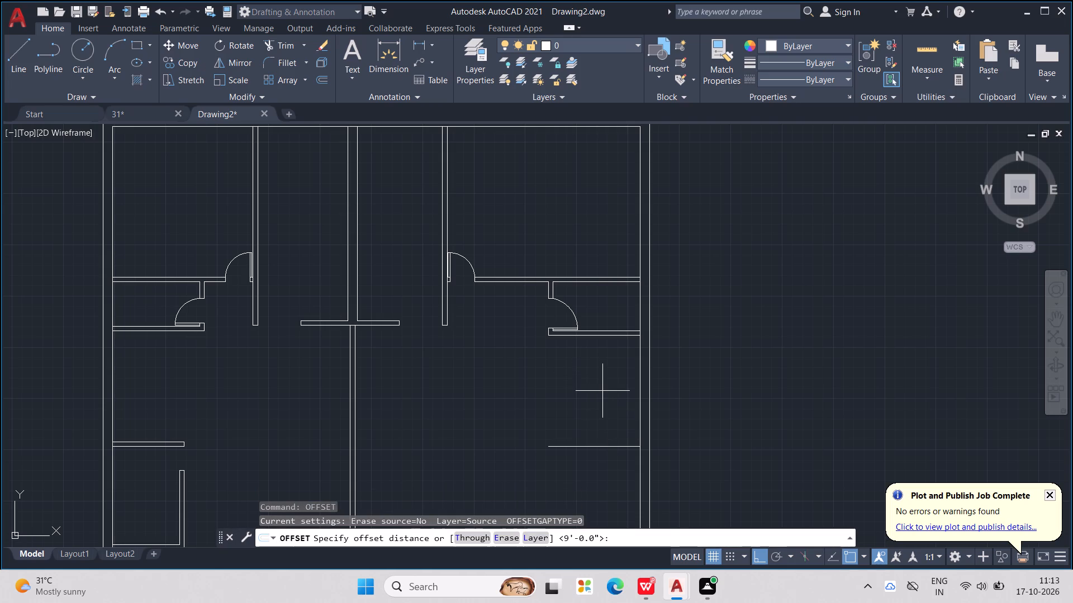
pyautogui.press('4')
pyautogui.write('.5"')
pyautogui.press('Return')
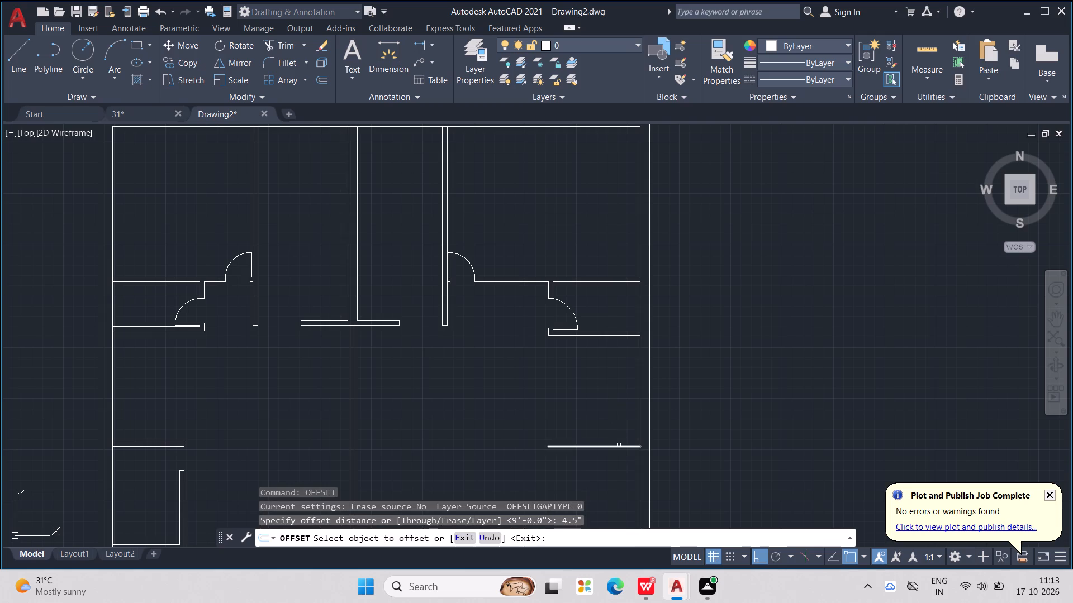
pyautogui.click(619, 445)
pyautogui.click(616, 433)
pyautogui.press('Escape')
pyautogui.press('Escape')
pyautogui.press('Escape')
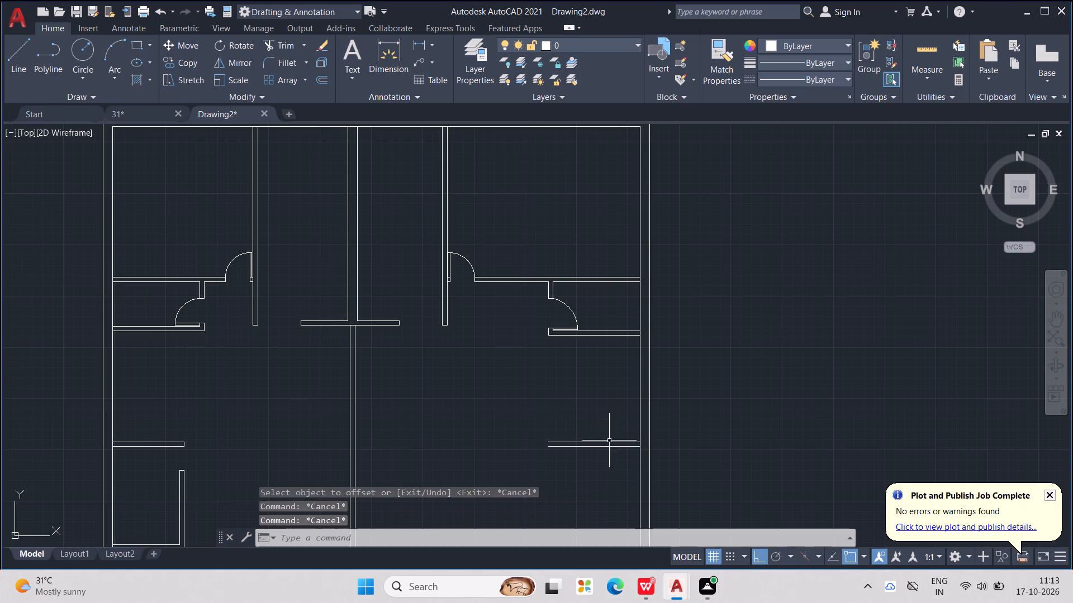
pyautogui.press('Escape')
pyautogui.press('Escape')
pyautogui.press('Escape')
pyautogui.scroll(1, 607, 462)
pyautogui.moveTo(604, 456); pyautogui.dragTo(548, 398, button='middle')
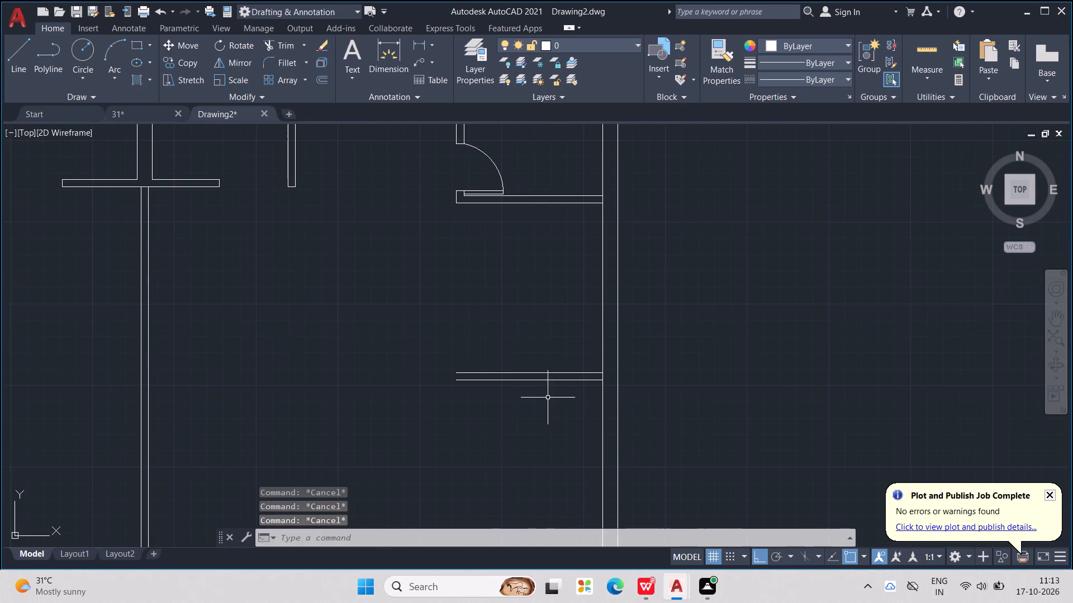
# Draw a horizontal line from the upper end corner of the lower left room's top partition across to the new right partition.
pyautogui.scroll(-1, 548, 398)
pyautogui.moveTo(560, 436); pyautogui.dragTo(561, 398, button='middle')
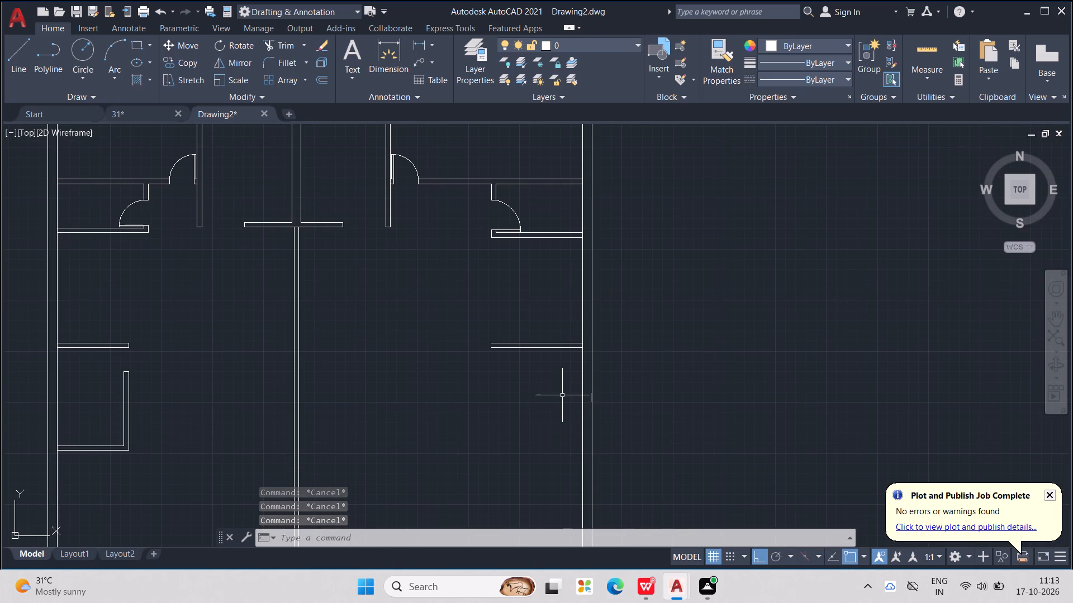
pyautogui.scroll(-2, 565, 394)
pyautogui.press('Escape')
pyautogui.press('Escape')
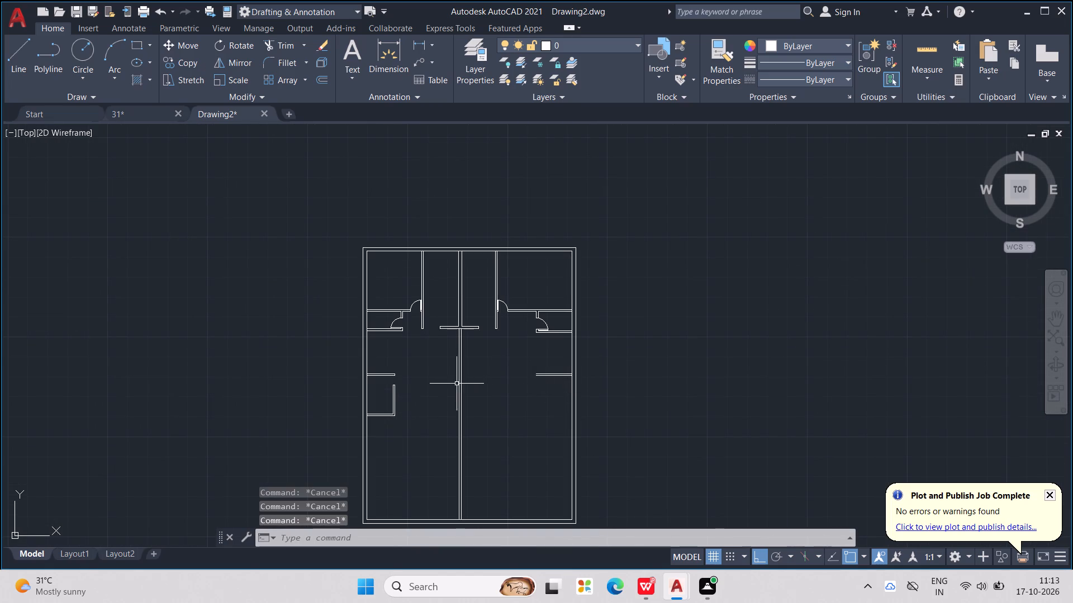
pyautogui.press('l')
pyautogui.press('Return')
pyautogui.scroll(1, 405, 380)
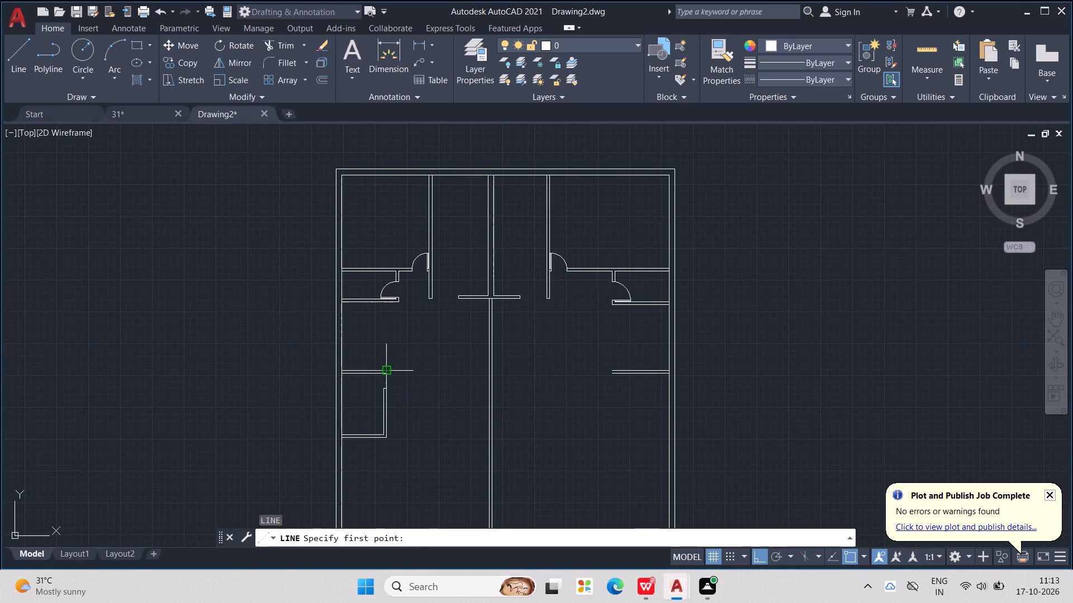
pyautogui.click(388, 368)
pyautogui.click(629, 401)
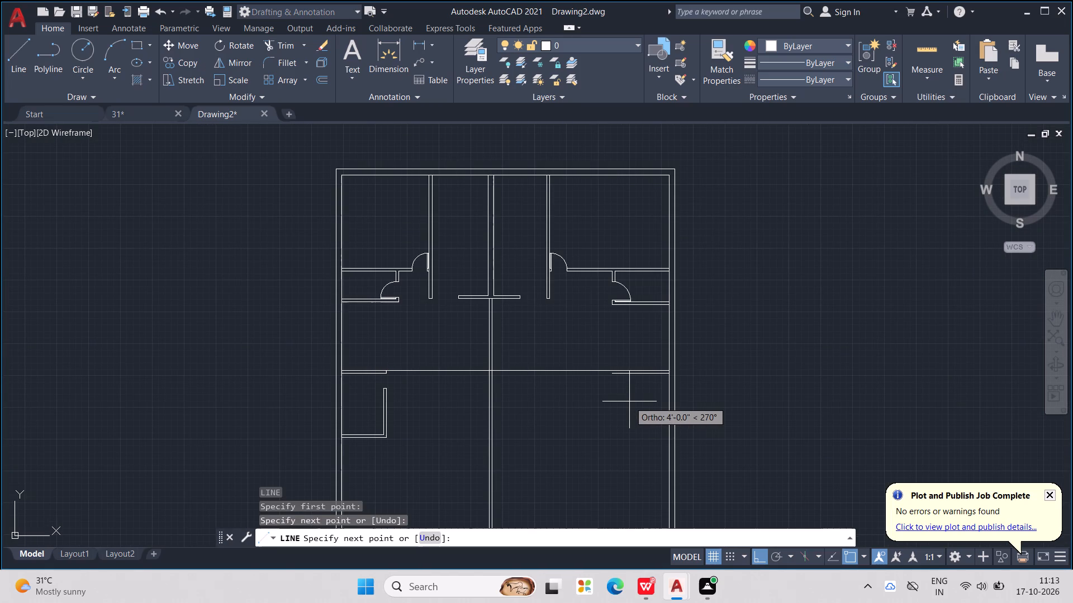
pyautogui.press('Escape')
pyautogui.press('Escape')
pyautogui.press('Escape')
# Draw a horizontal line from the outer bottom corner of the lower left room's partitions across to the right outer wall's inner face.
pyautogui.press('l')
pyautogui.press('Return')
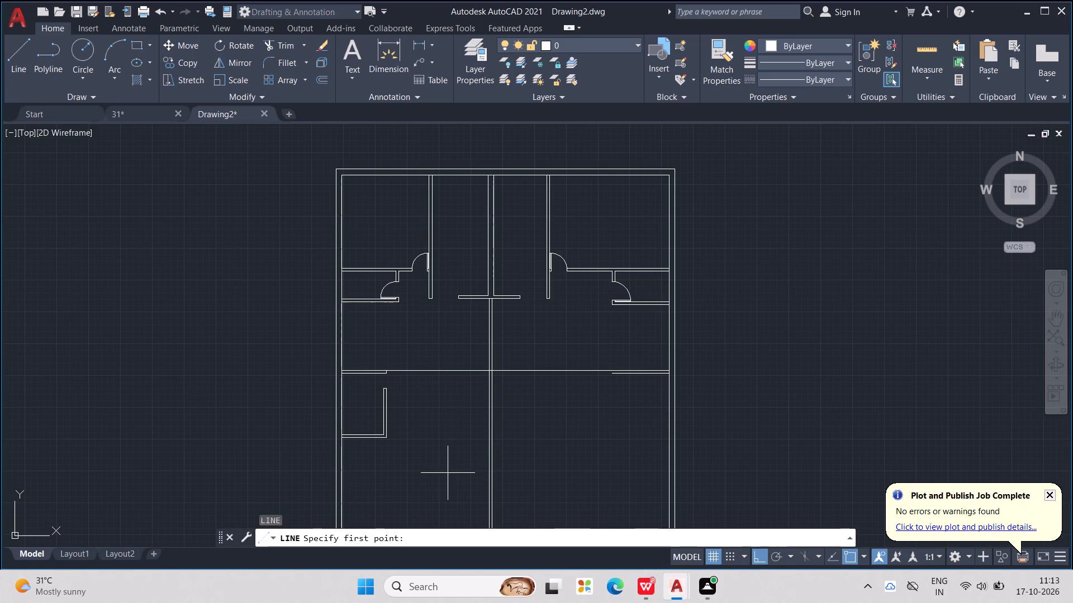
pyautogui.click(387, 437)
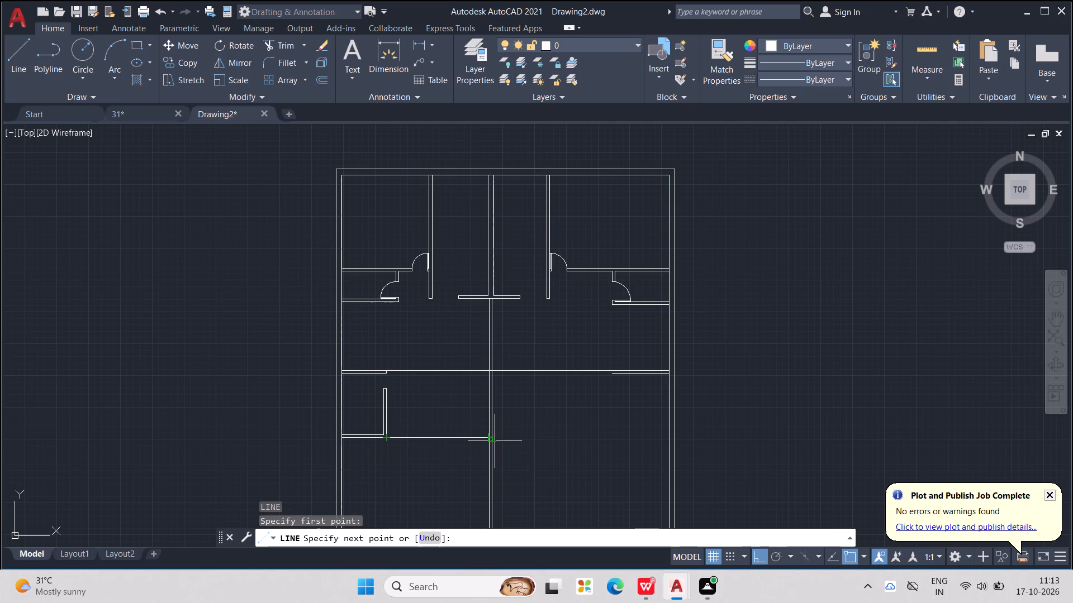
pyautogui.scroll(3, 685, 436)
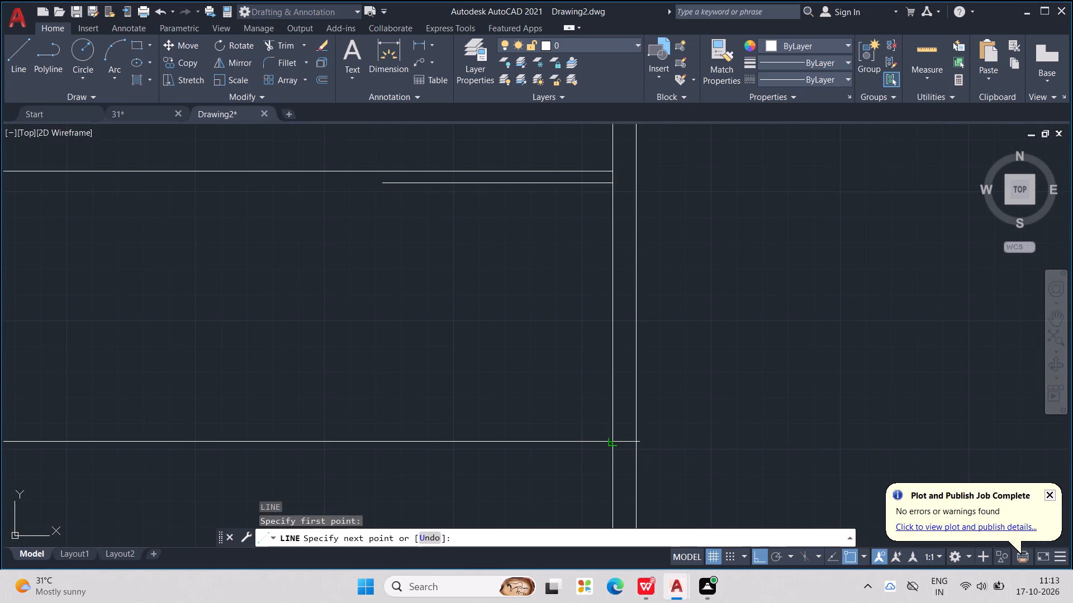
pyautogui.click(609, 443)
pyautogui.scroll(-4, 608, 435)
pyautogui.moveTo(649, 433); pyautogui.dragTo(662, 434, button='middle')
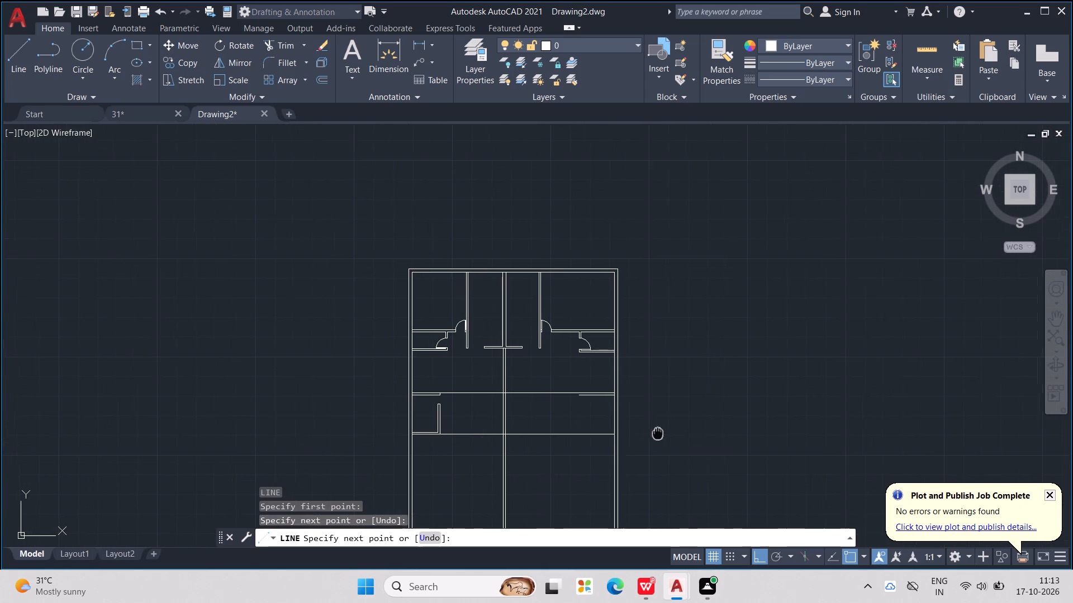
pyautogui.moveTo(662, 434); pyautogui.dragTo(734, 440, button='middle')
pyautogui.press('Escape')
pyautogui.press('Escape')
pyautogui.press('Escape')
pyautogui.press('Escape')
pyautogui.press('Escape')
# Draw a parallel horizontal line from the inner bottom corner of the lower left room's partitions across to the right outer wall.
pyautogui.scroll(2, 516, 442)
pyautogui.press('l')
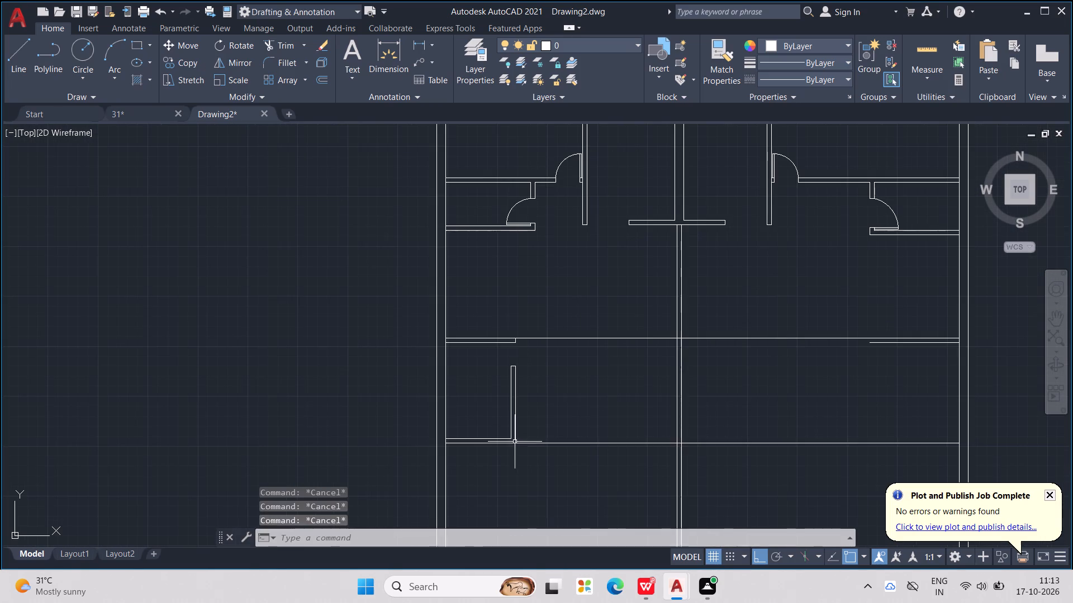
pyautogui.press('Return')
pyautogui.scroll(2, 481, 439)
pyautogui.click(545, 441)
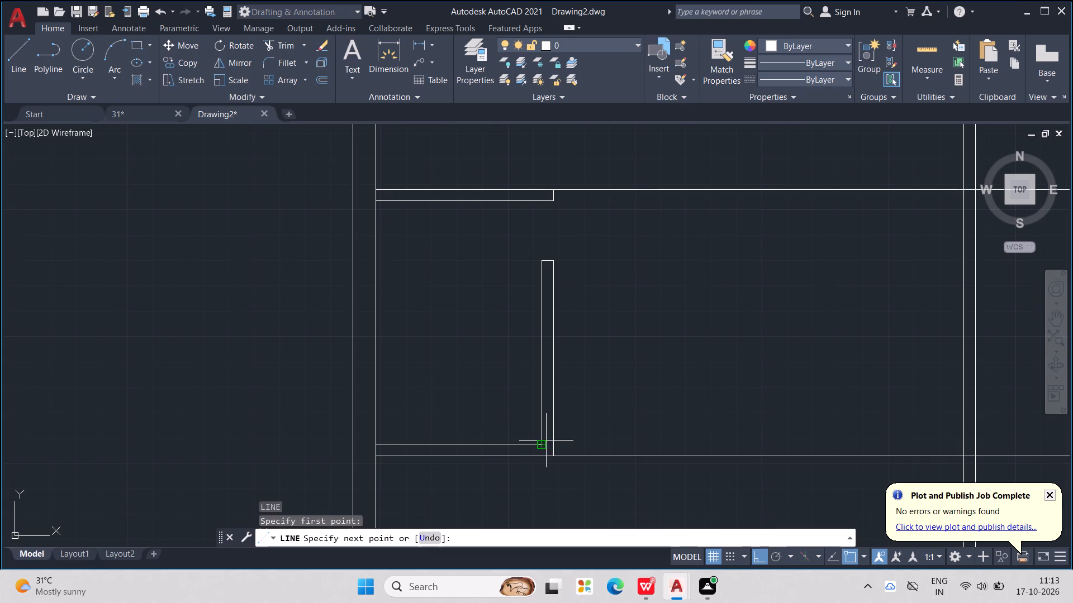
pyautogui.moveTo(847, 438); pyautogui.dragTo(482, 471, button='middle')
pyautogui.scroll(-1, 847, 438)
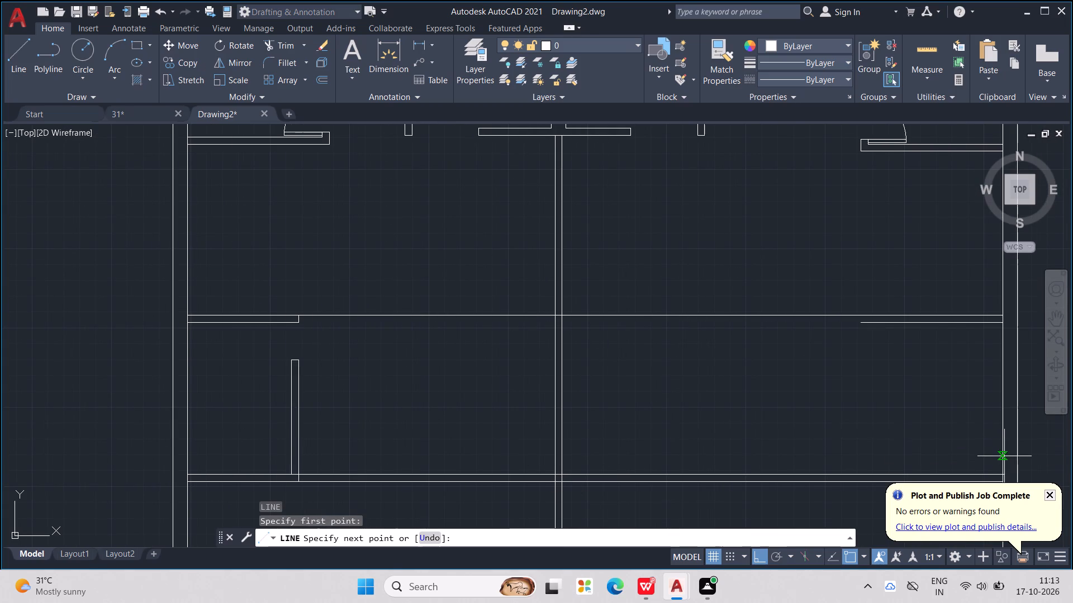
pyautogui.moveTo(1004, 475); pyautogui.dragTo(917, 390, button='middle')
pyautogui.click(916, 390)
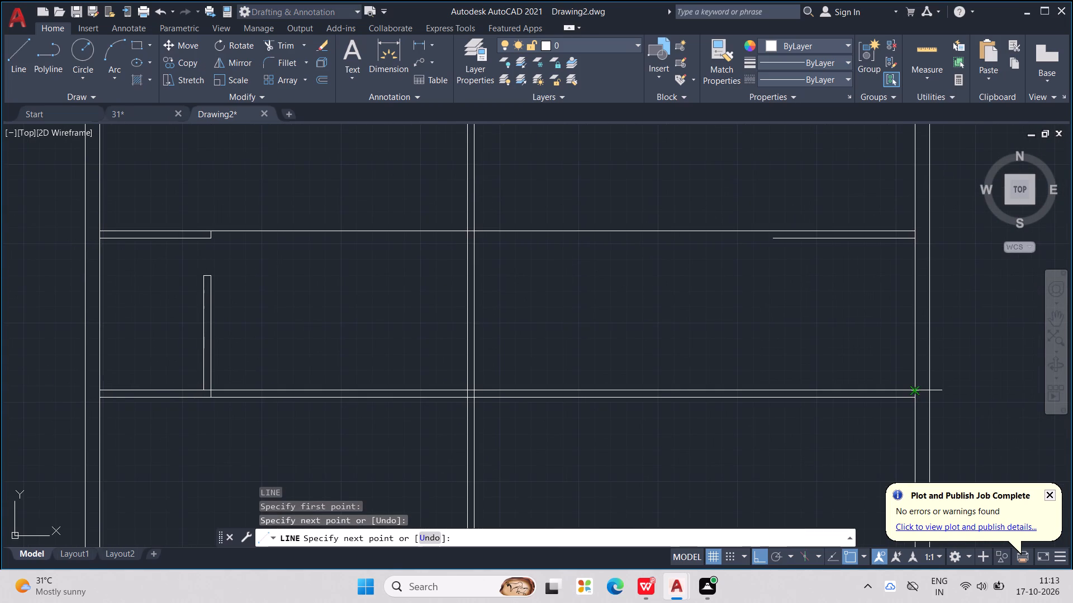
pyautogui.scroll(-3, 916, 390)
pyautogui.press('Escape')
# Draw a horizontal line from the top end of the lower left room's vertical partition across to the right outer wall.
pyautogui.scroll(1, 818, 389)
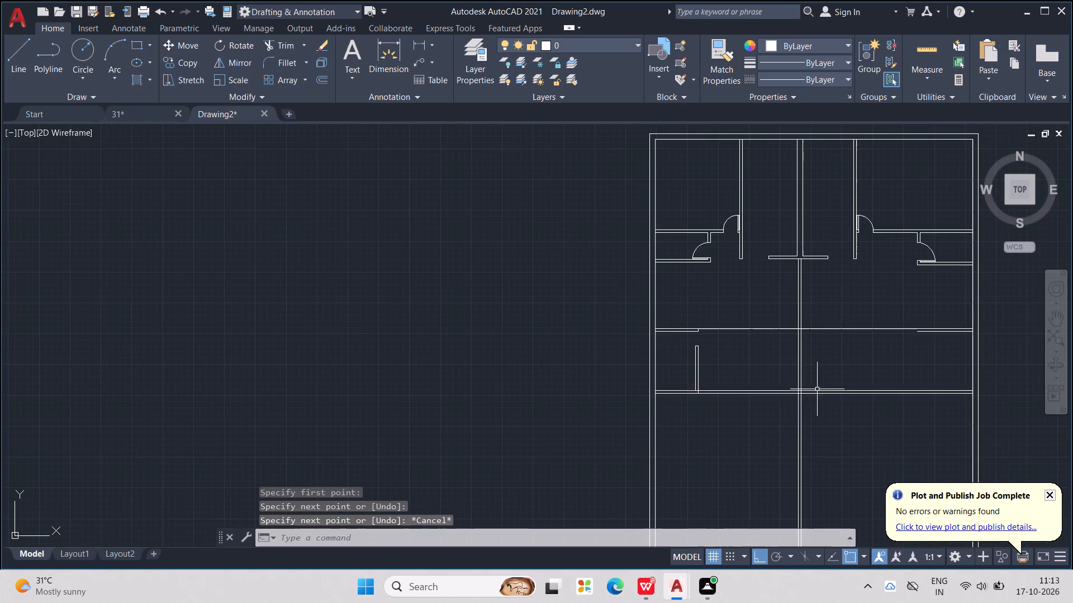
pyautogui.press('l')
pyautogui.scroll(1, 708, 366)
pyautogui.press('Return')
pyautogui.scroll(2, 705, 358)
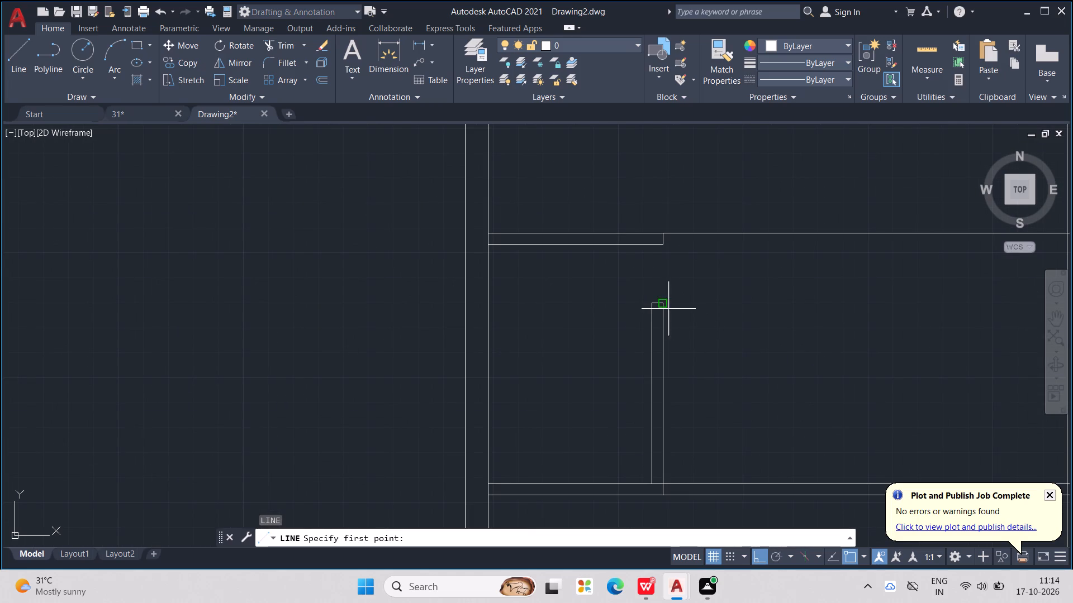
pyautogui.click(664, 307)
pyautogui.scroll(-3, 727, 312)
pyautogui.middleClick(727, 312)
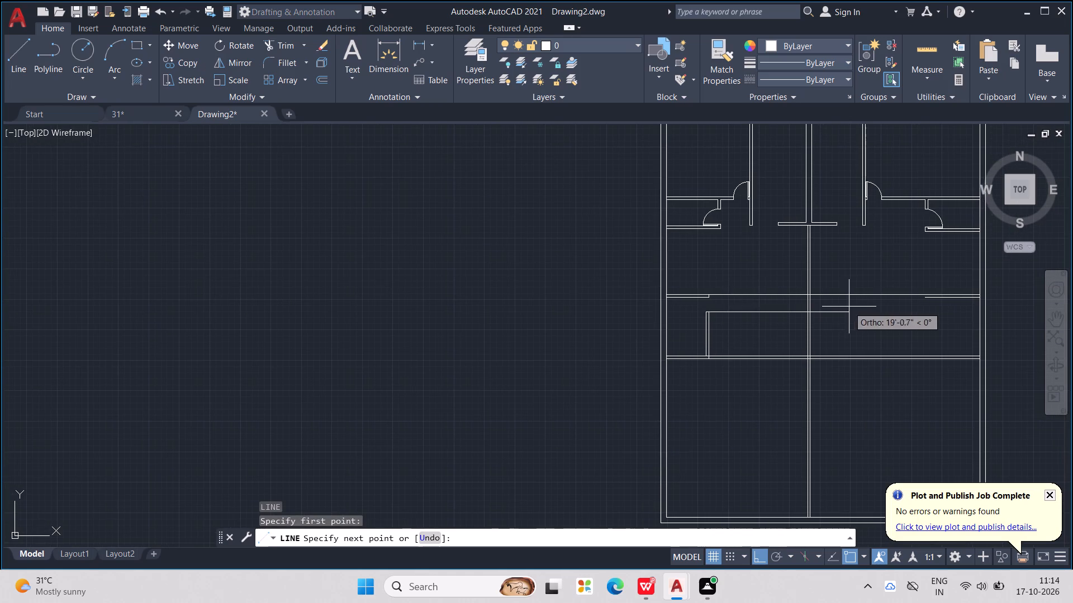
pyautogui.moveTo(917, 307); pyautogui.dragTo(726, 334, button='middle')
pyautogui.scroll(1, 765, 331)
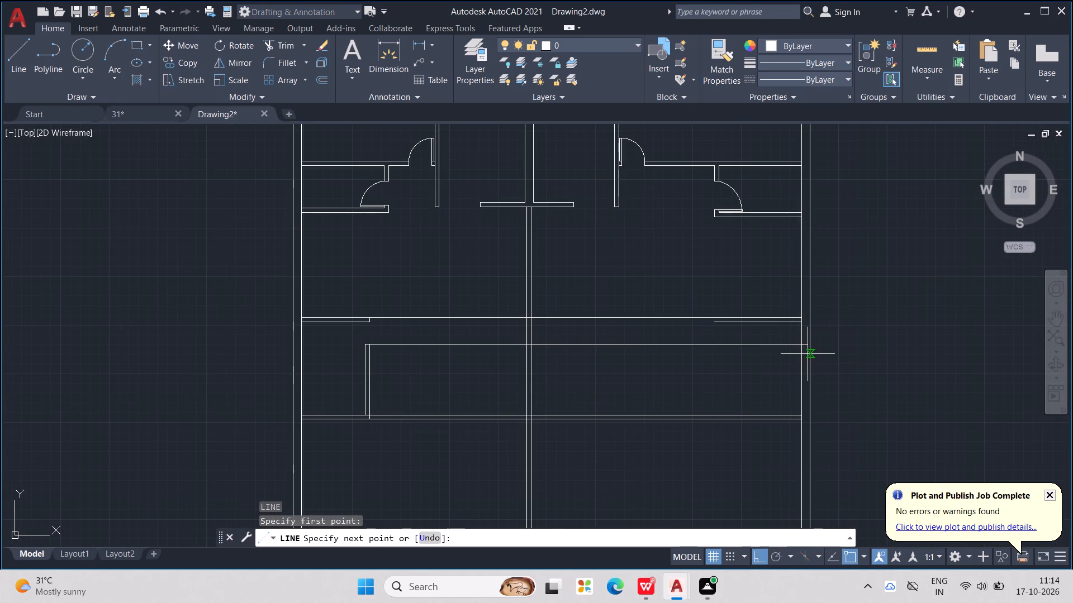
pyautogui.scroll(2, 808, 350)
pyautogui.click(781, 339)
pyautogui.scroll(-2, 781, 340)
pyautogui.press('Escape')
pyautogui.press('Escape')
pyautogui.press('Escape')
pyautogui.press('Escape')
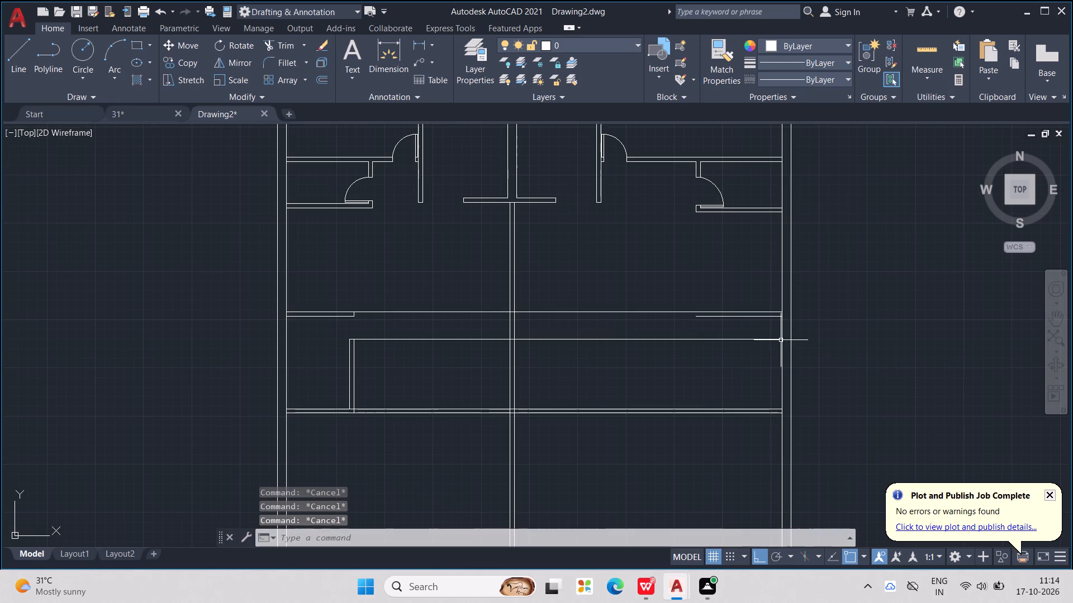
pyautogui.press('Escape')
pyautogui.press('Escape')
pyautogui.press('Escape')
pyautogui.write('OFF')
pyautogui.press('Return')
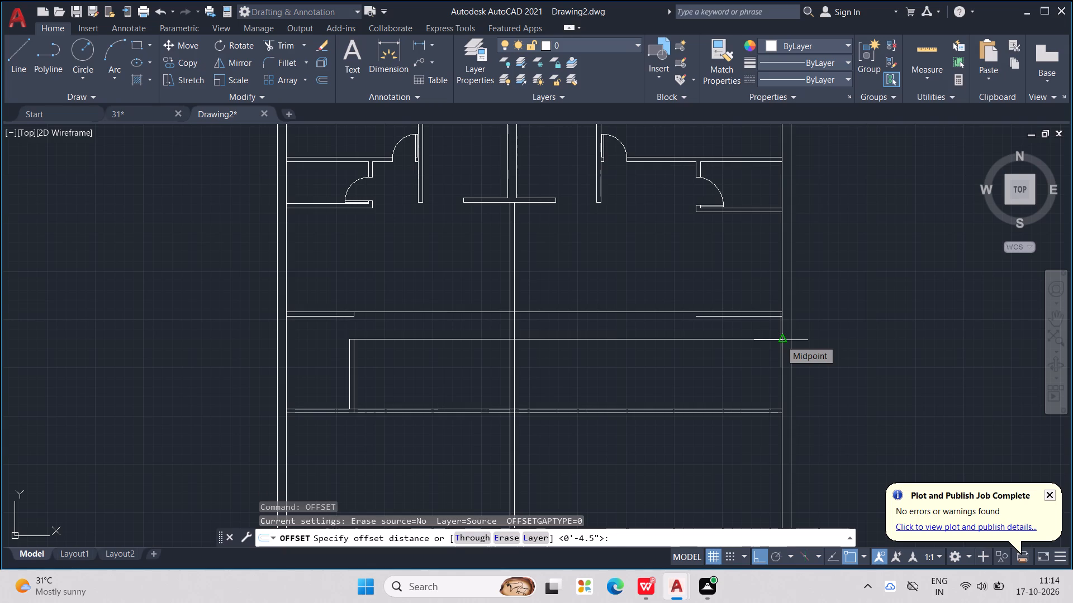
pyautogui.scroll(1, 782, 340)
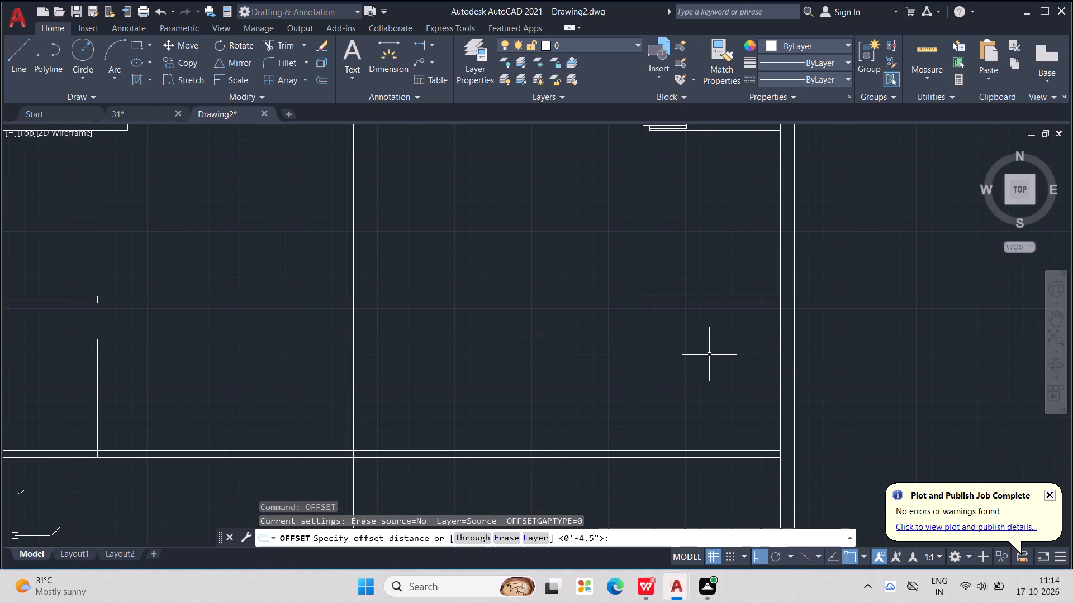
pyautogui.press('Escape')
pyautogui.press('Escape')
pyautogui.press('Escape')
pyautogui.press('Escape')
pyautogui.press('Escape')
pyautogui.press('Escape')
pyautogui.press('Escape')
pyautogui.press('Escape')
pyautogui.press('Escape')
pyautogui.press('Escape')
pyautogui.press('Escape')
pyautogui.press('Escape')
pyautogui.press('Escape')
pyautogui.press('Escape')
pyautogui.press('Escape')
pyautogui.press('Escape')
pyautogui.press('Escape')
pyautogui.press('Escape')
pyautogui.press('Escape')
# Offset the inner line of the right outer wall 8' inward.
pyautogui.write('OFF')
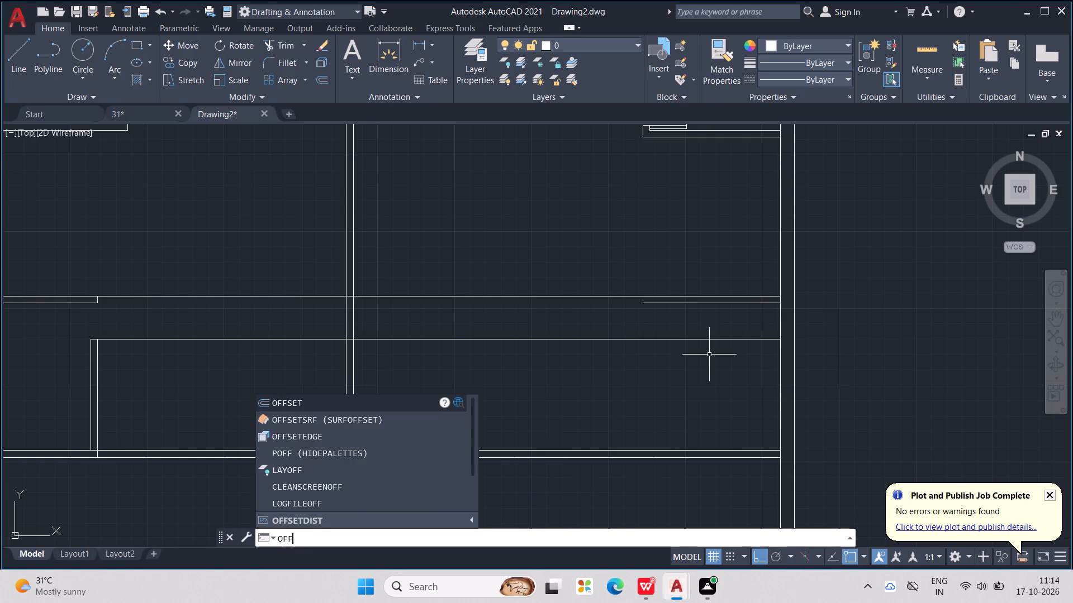
pyautogui.press('Return')
pyautogui.press('8')
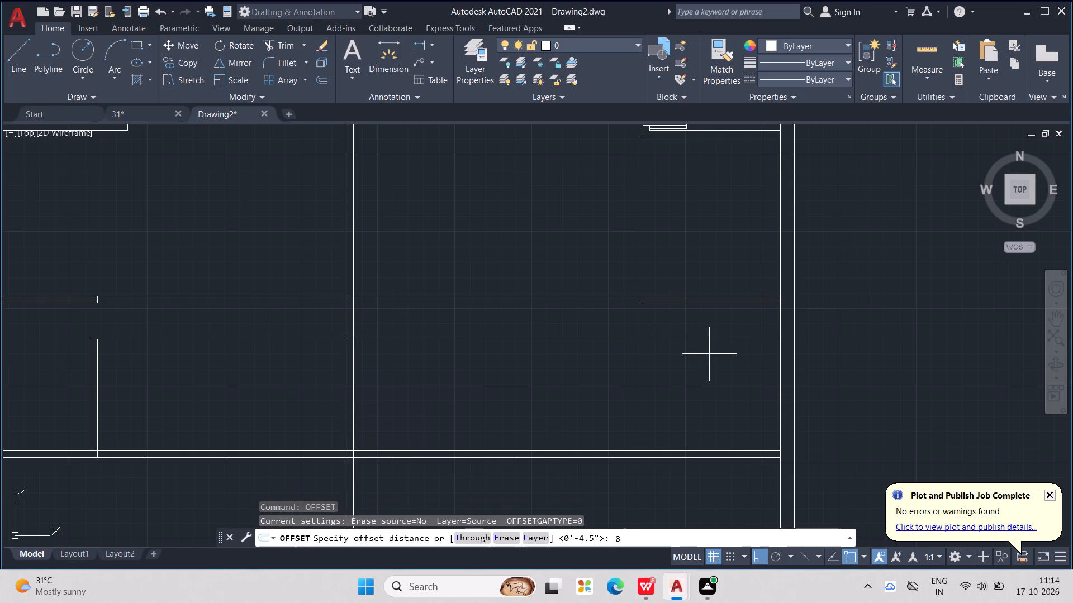
pyautogui.press("'")
pyautogui.press('Return')
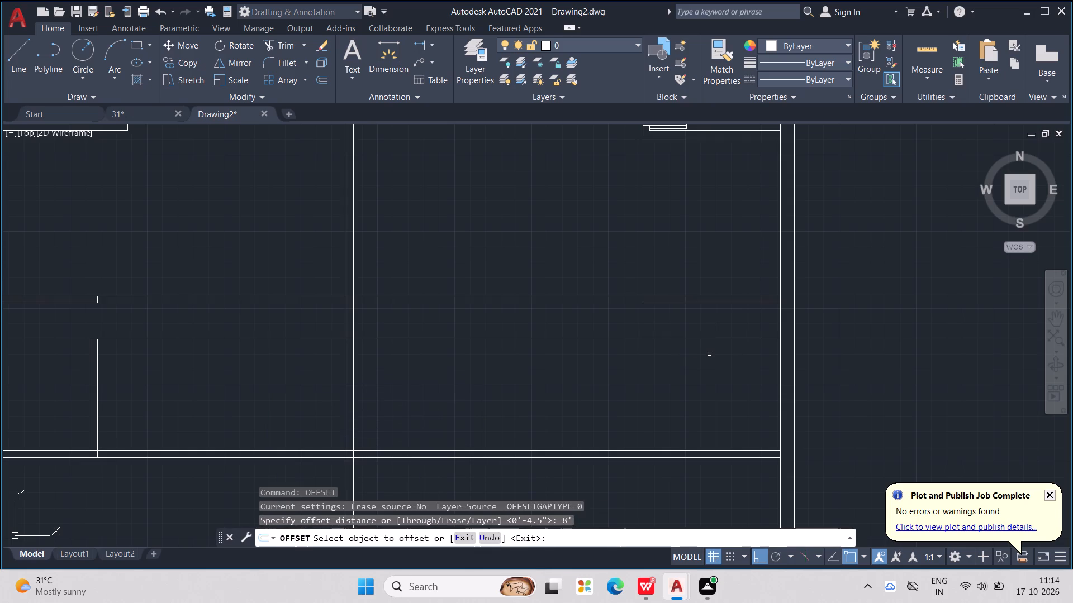
pyautogui.scroll(-2, 713, 351)
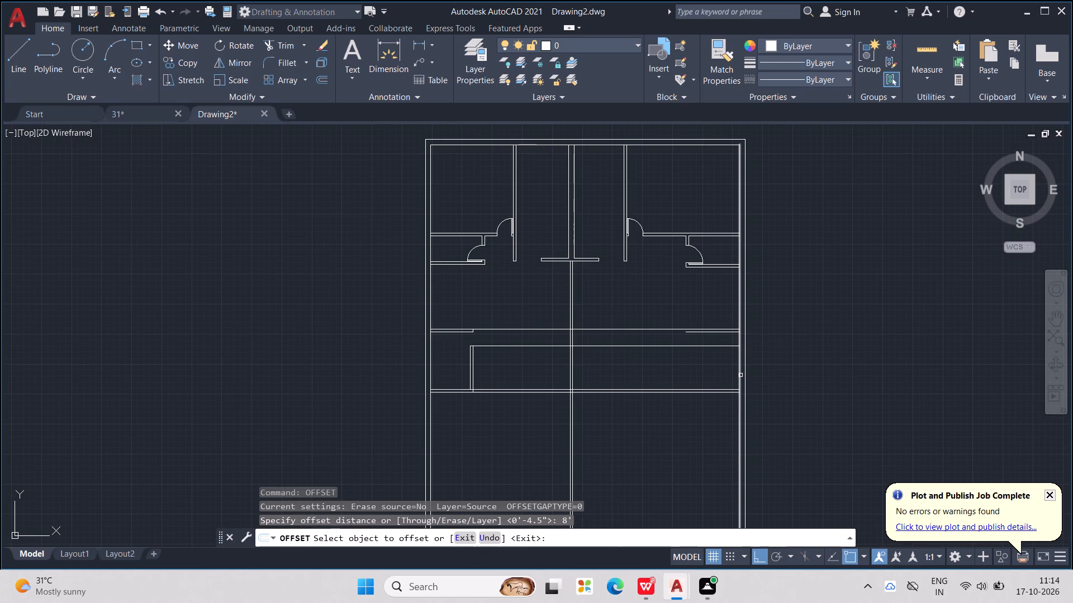
pyautogui.click(738, 374)
pyautogui.click(714, 378)
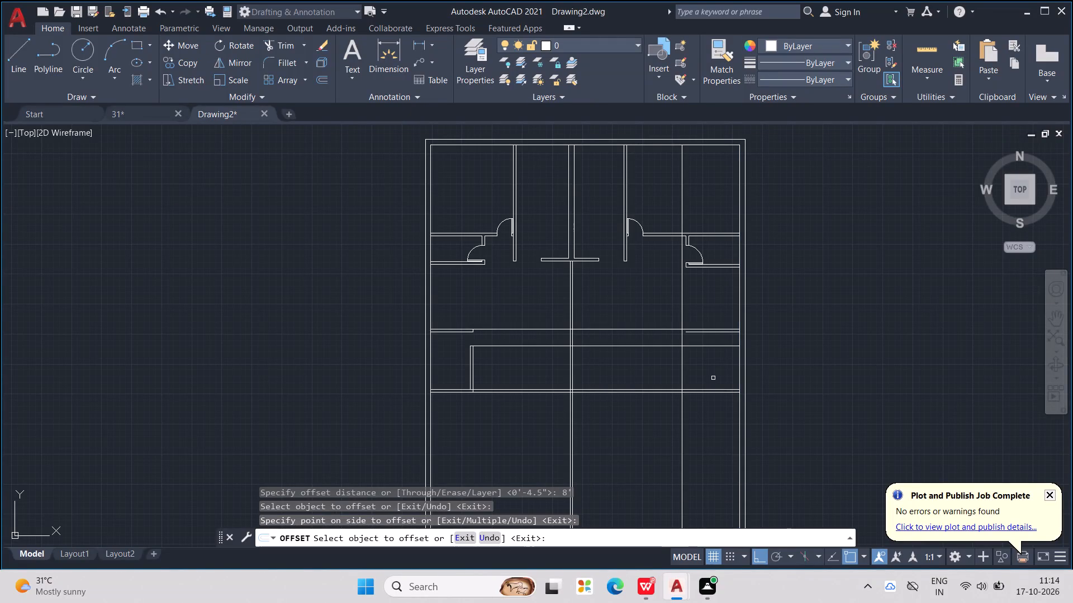
pyautogui.press('Escape')
pyautogui.press('Escape')
pyautogui.press('Escape')
pyautogui.press('Escape')
pyautogui.press('Escape')
pyautogui.press('Escape')
# Extend the lower line of the lower right room's top partition to the new vertical line.
pyautogui.write('EX')
pyautogui.press('Return')
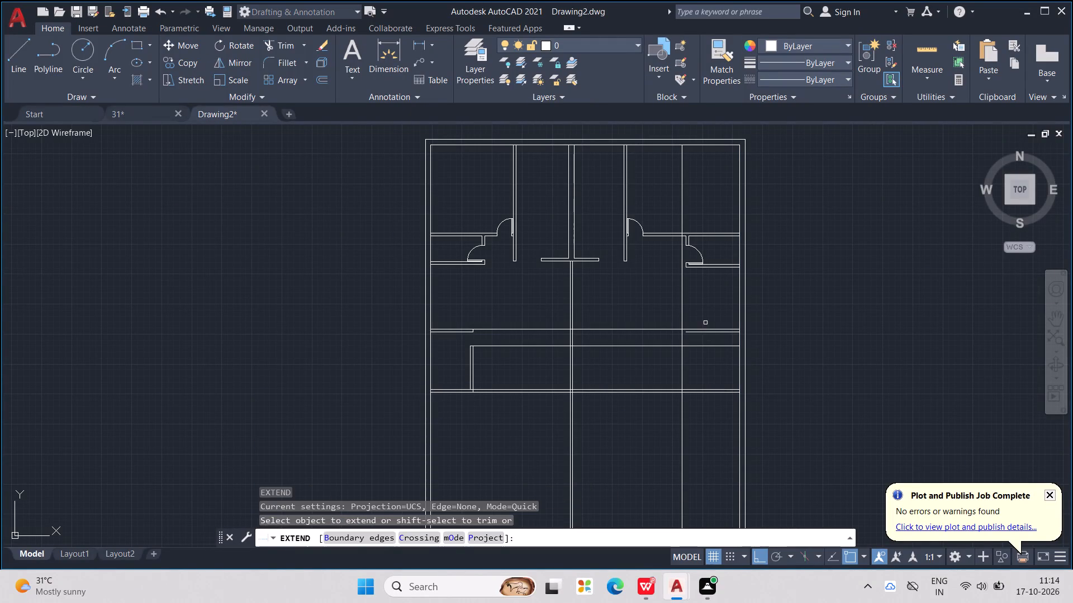
pyautogui.moveTo(705, 323); pyautogui.dragTo(706, 335)
pyautogui.press('Escape')
pyautogui.press('Escape')
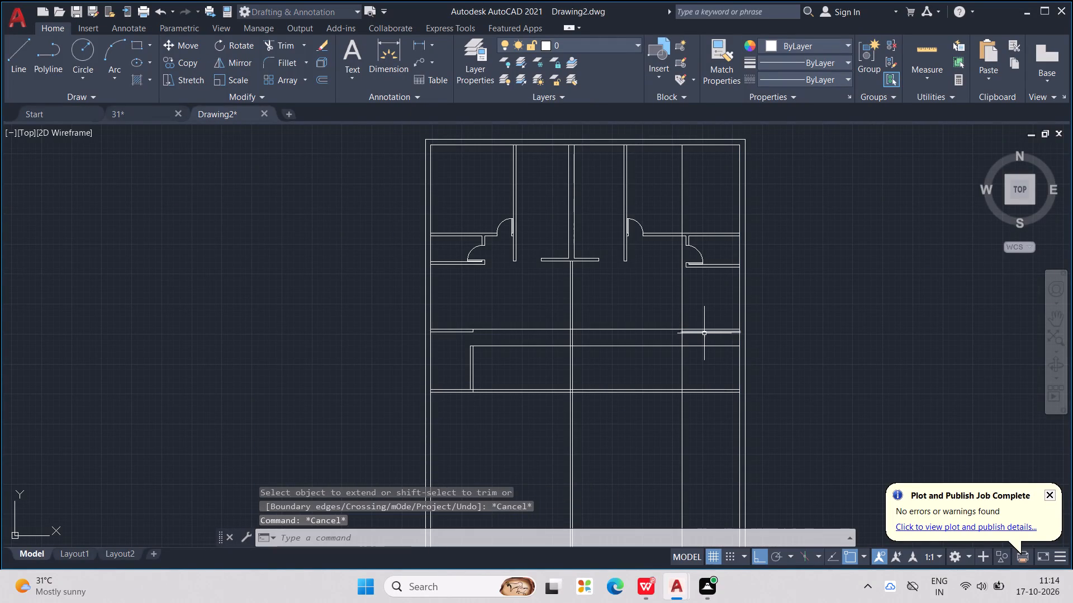
pyautogui.press('Escape')
pyautogui.press('Escape')
pyautogui.press('Escape')
pyautogui.press('Escape')
pyautogui.press('Escape')
pyautogui.press('Escape')
pyautogui.press('Escape')
pyautogui.press('Escape')
pyautogui.press('Escape')
pyautogui.press('Escape')
pyautogui.press('Escape')
pyautogui.press('Escape')
# Trim the four horizontal lines between the central wall and the new vertical line, plus the vertical's stretch just above the lower right room.
pyautogui.write('TR')
pyautogui.press('Return')
pyautogui.moveTo(664, 308); pyautogui.dragTo(660, 377)
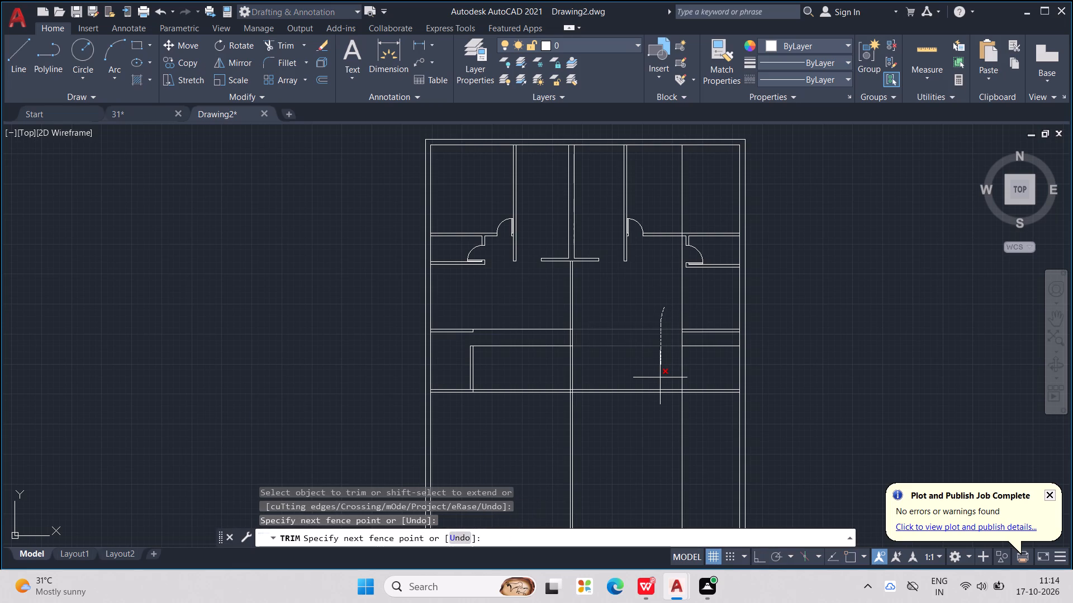
pyautogui.moveTo(660, 377); pyautogui.dragTo(660, 411)
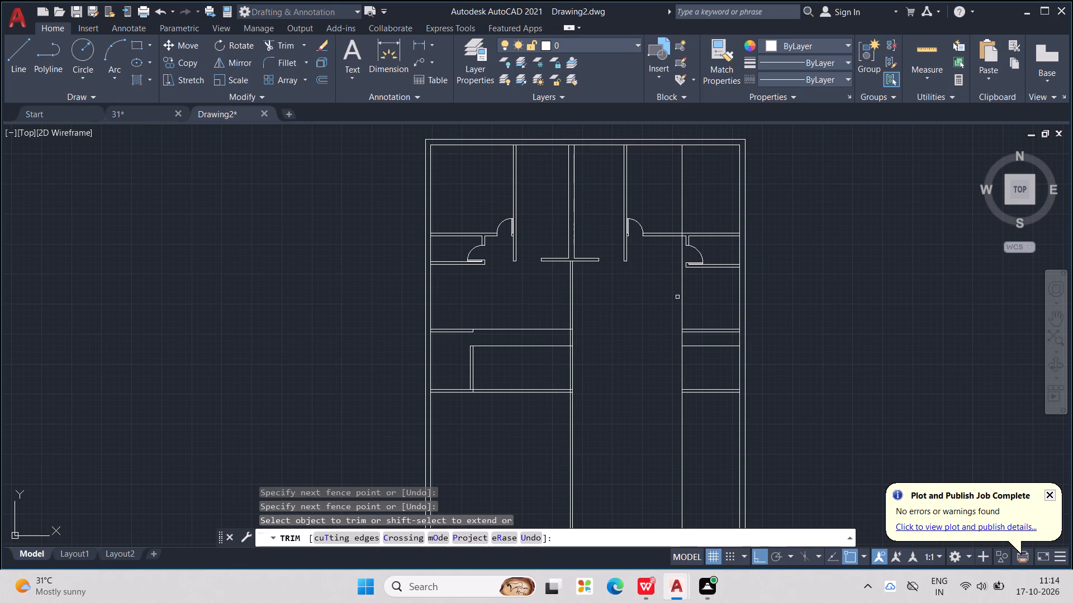
pyautogui.moveTo(689, 322); pyautogui.dragTo(672, 319)
# Trim the two upper guide lines between the lower left room's partitions and the central wall.
pyautogui.moveTo(696, 380); pyautogui.dragTo(742, 378, button='middle')
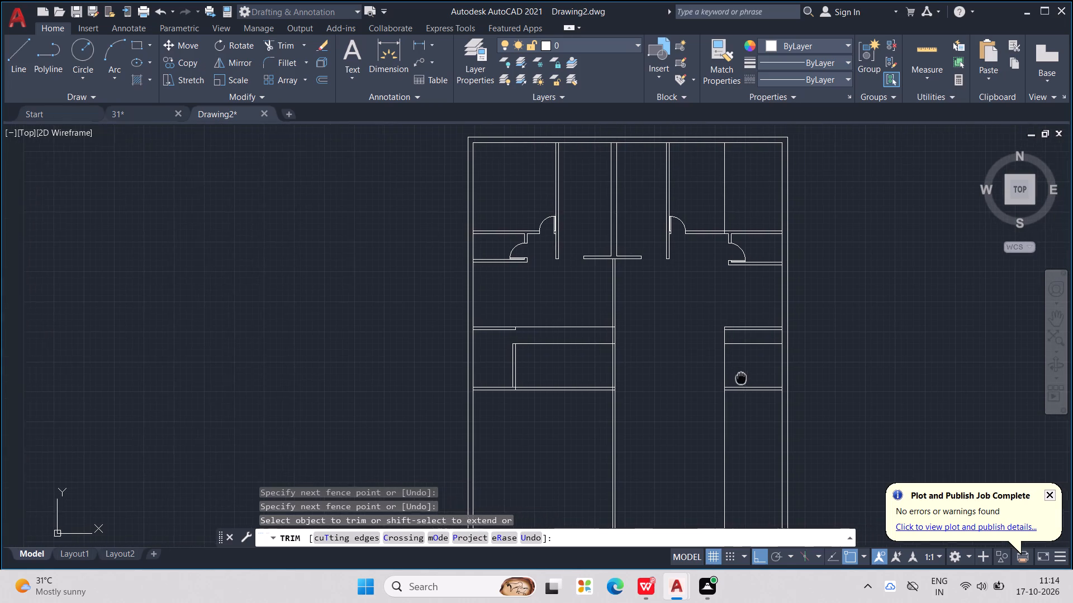
pyautogui.moveTo(742, 378); pyautogui.dragTo(859, 371, button='middle')
pyautogui.moveTo(671, 311); pyautogui.dragTo(701, 363)
pyautogui.moveTo(711, 341); pyautogui.dragTo(609, 387, button='middle')
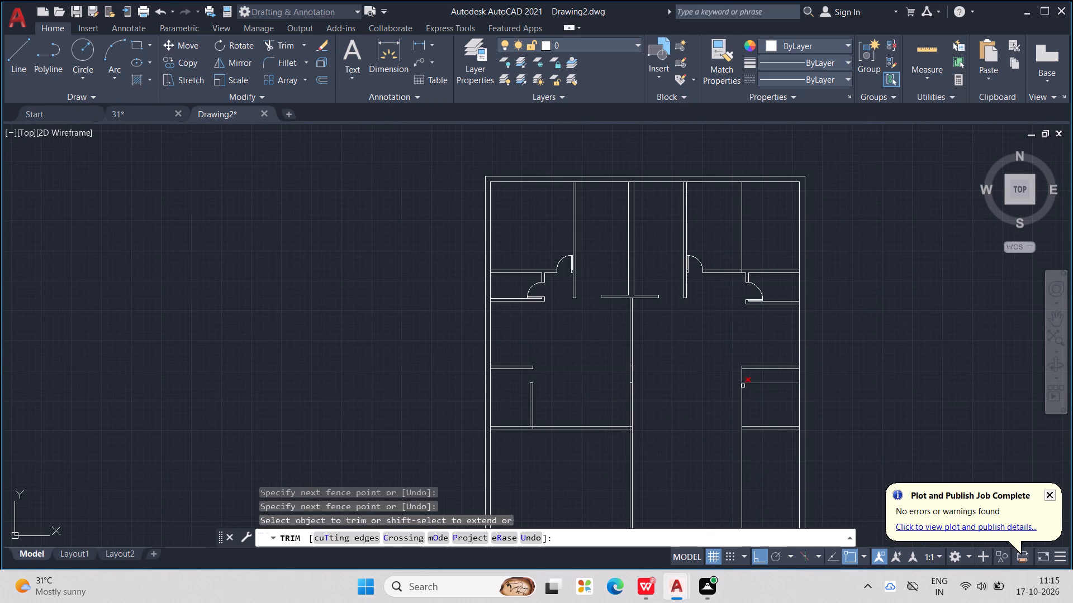
pyautogui.scroll(1, 748, 387)
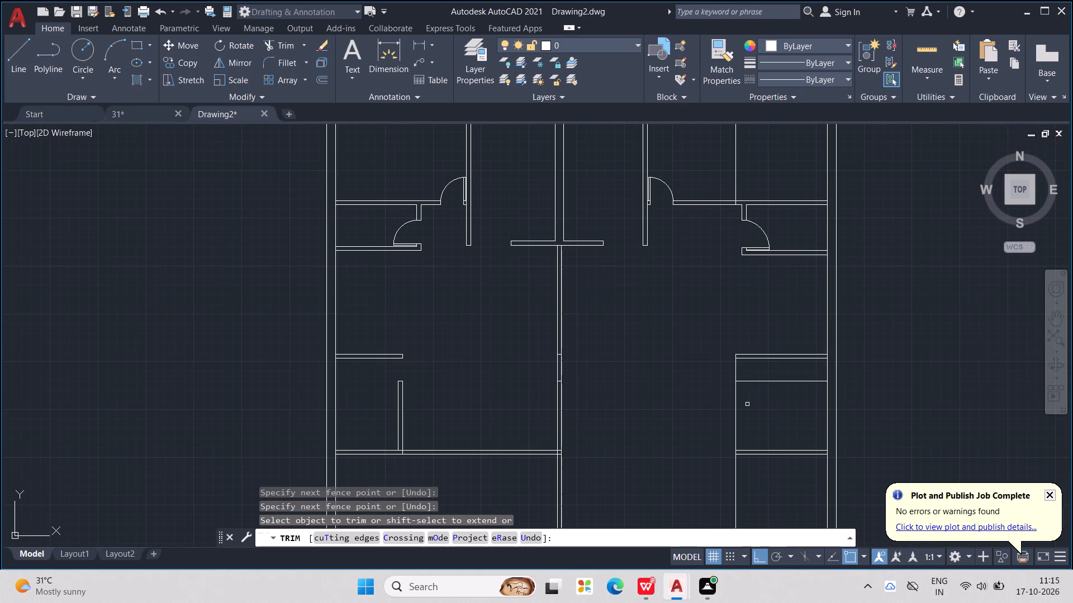
pyautogui.press('Escape')
pyautogui.press('Escape')
pyautogui.press('Escape')
pyautogui.press('Escape')
# Offset the lower right room's vertical line 4.5" toward the right outer wall to form its side partition.
pyautogui.write('OFF')
pyautogui.press('Return')
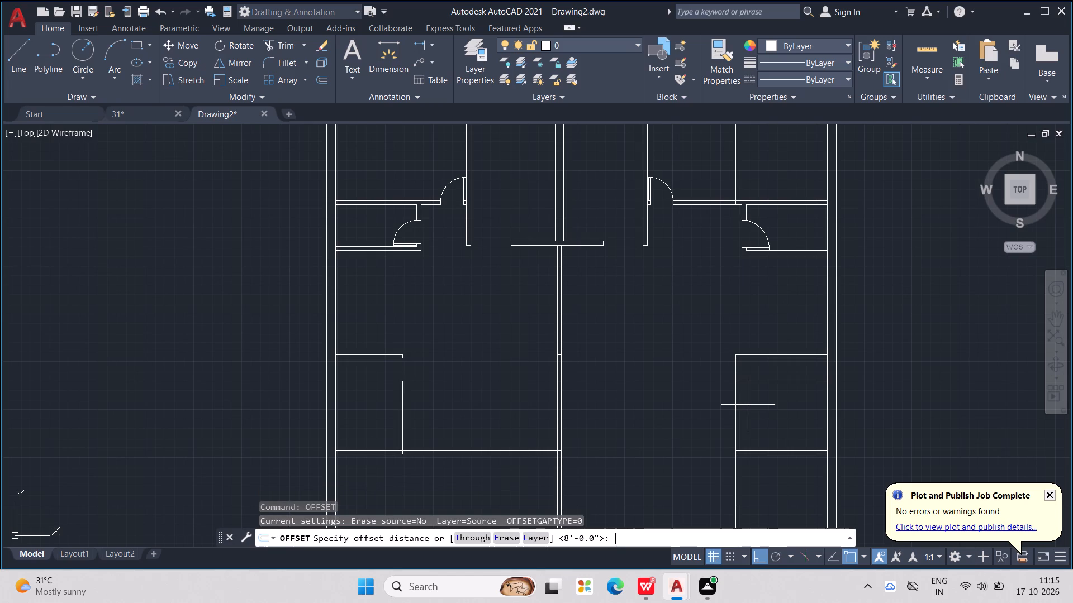
pyautogui.press('4')
pyautogui.write('.5"')
pyautogui.press('Return')
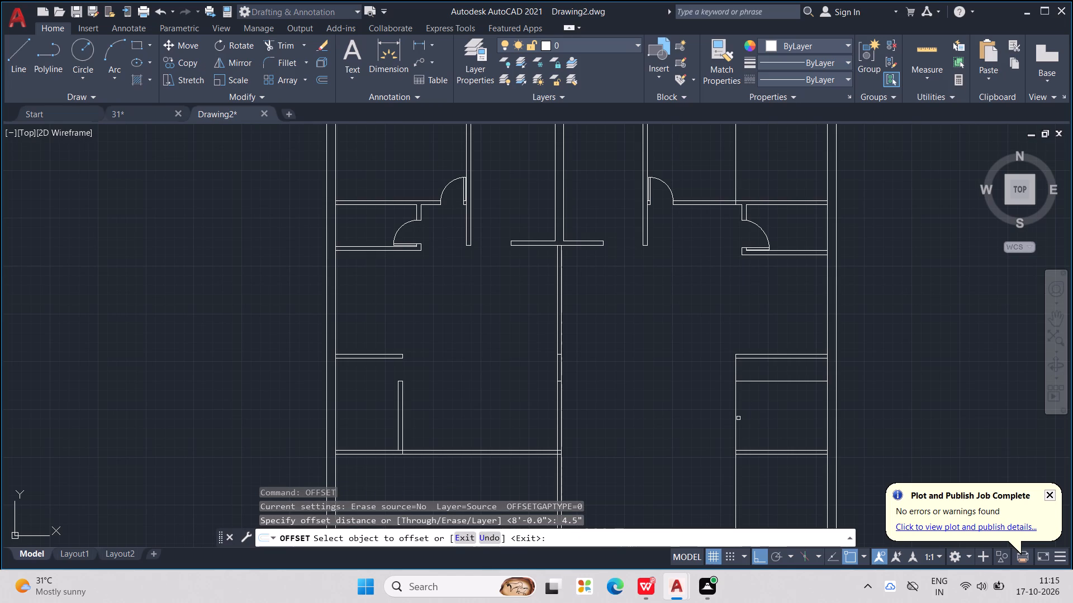
pyautogui.click(737, 419)
pyautogui.click(747, 420)
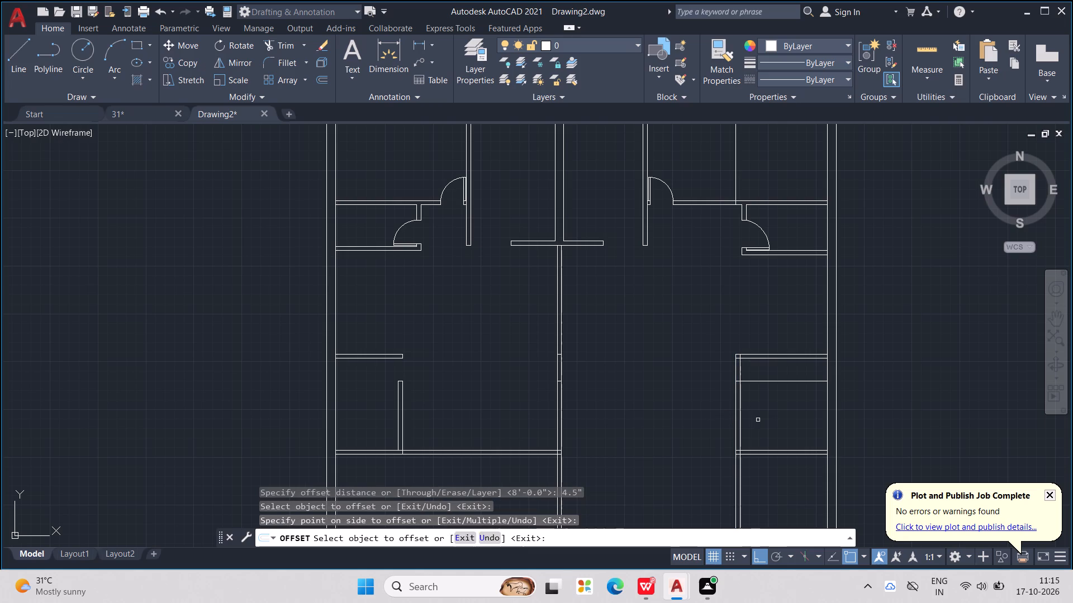
pyautogui.press('Escape')
pyautogui.press('Escape')
pyautogui.press('Escape')
pyautogui.press('Escape')
pyautogui.press('Escape')
pyautogui.press('Escape')
pyautogui.press('Escape')
# Trim both vertical partition lines where they run below the lower right room's bottom partition.
pyautogui.write('TR')
pyautogui.press('Return')
pyautogui.moveTo(763, 428); pyautogui.dragTo(753, 385, button='middle')
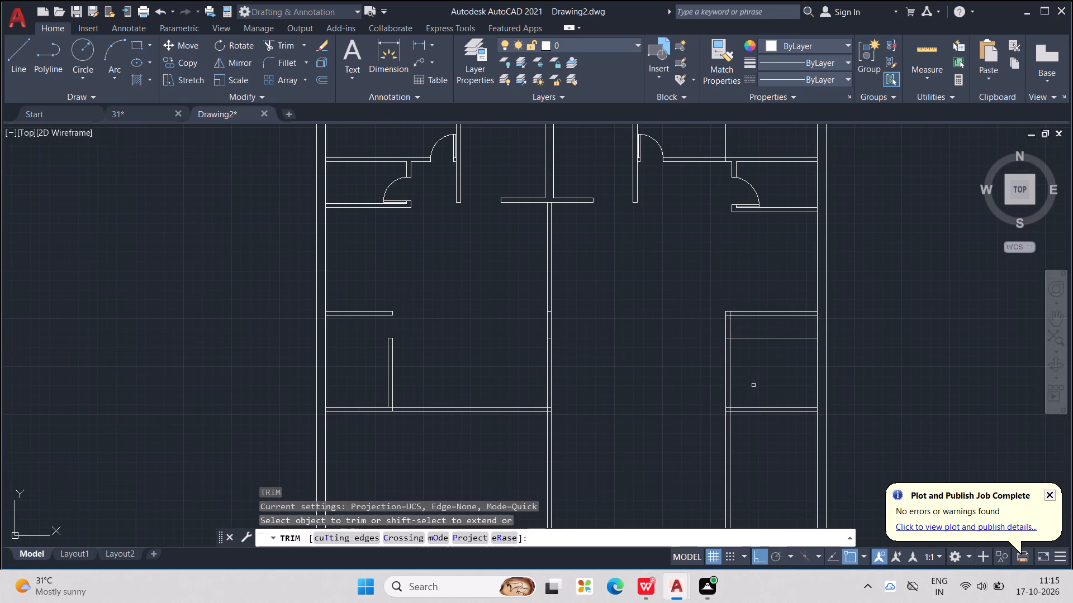
pyautogui.moveTo(770, 439); pyautogui.dragTo(708, 463)
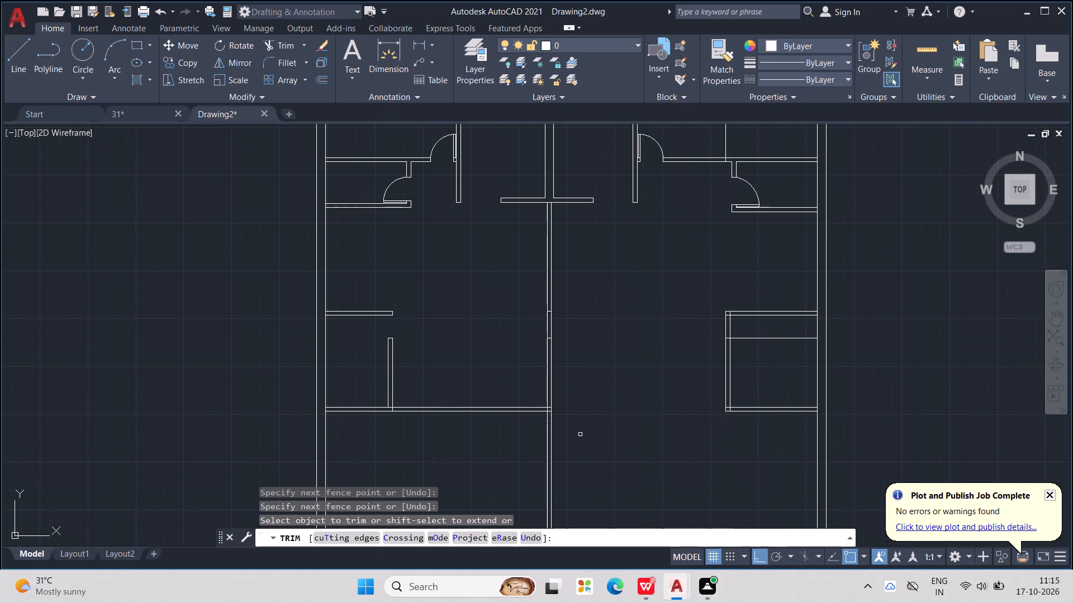
# Trim the lower left room's two bottom partition lines between its side partition and the central wall.
pyautogui.scroll(-1, 586, 430)
pyautogui.moveTo(586, 430); pyautogui.dragTo(686, 324, button='middle')
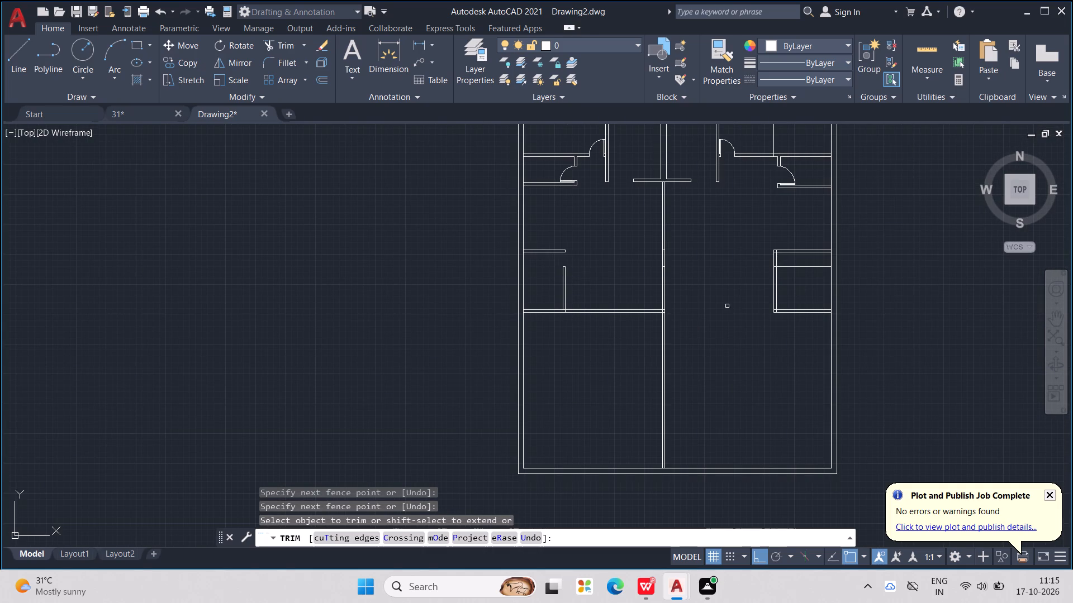
pyautogui.moveTo(618, 279); pyautogui.dragTo(623, 318)
# Trim the short leftover horizontal segments inside the central wall, level with the lower left room's partitions.
pyautogui.scroll(3, 640, 307)
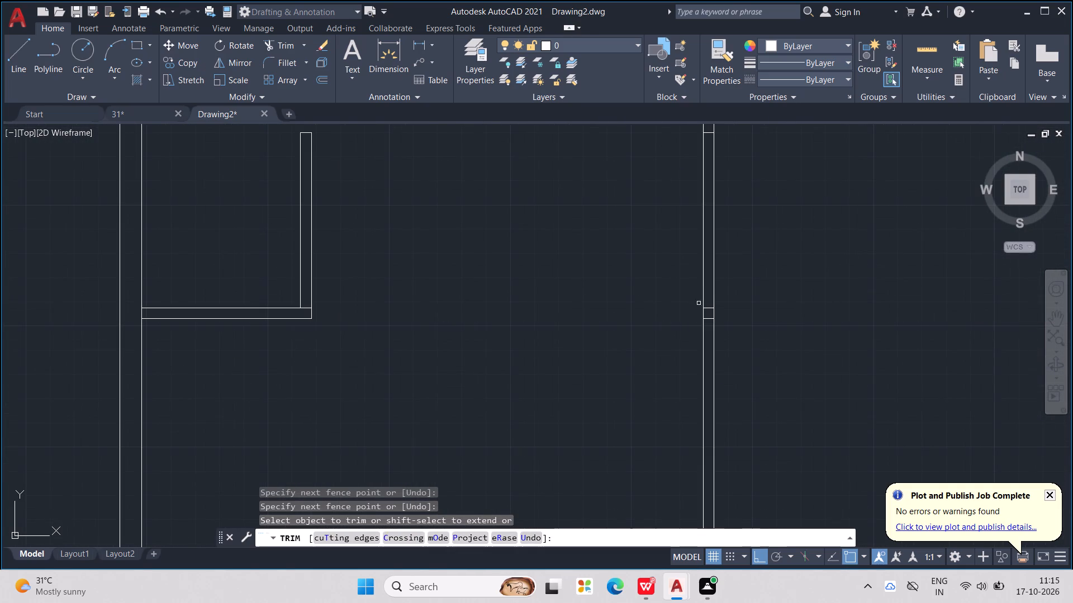
pyautogui.scroll(2, 706, 295)
pyautogui.moveTo(706, 296); pyautogui.dragTo(704, 373)
pyautogui.scroll(-2, 709, 338)
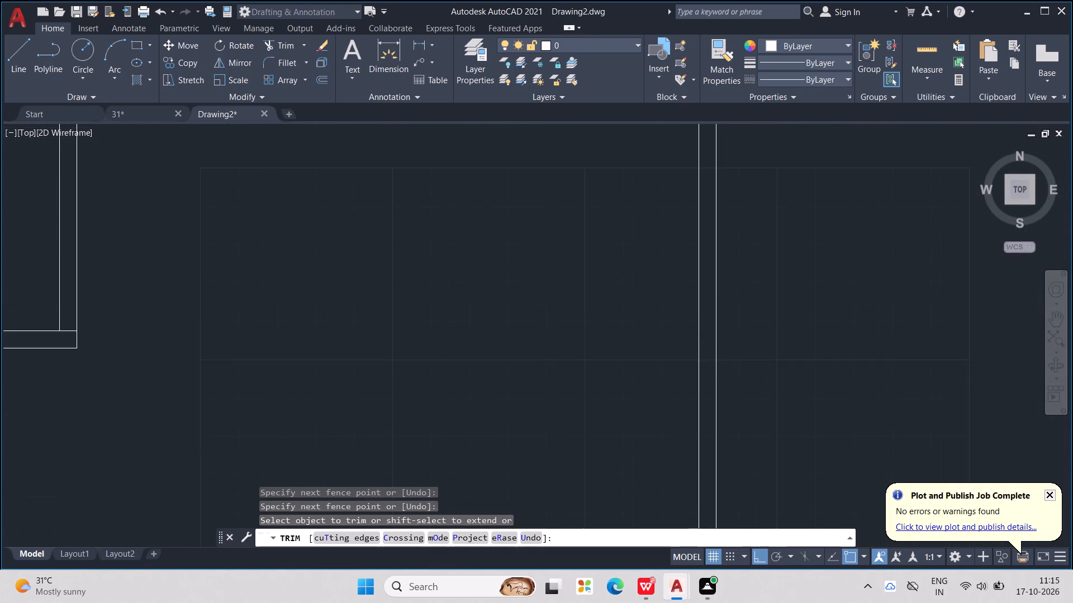
pyautogui.scroll(-1, 814, 225)
pyautogui.moveTo(793, 195); pyautogui.dragTo(770, 249, button='middle')
pyautogui.scroll(-1, 793, 196)
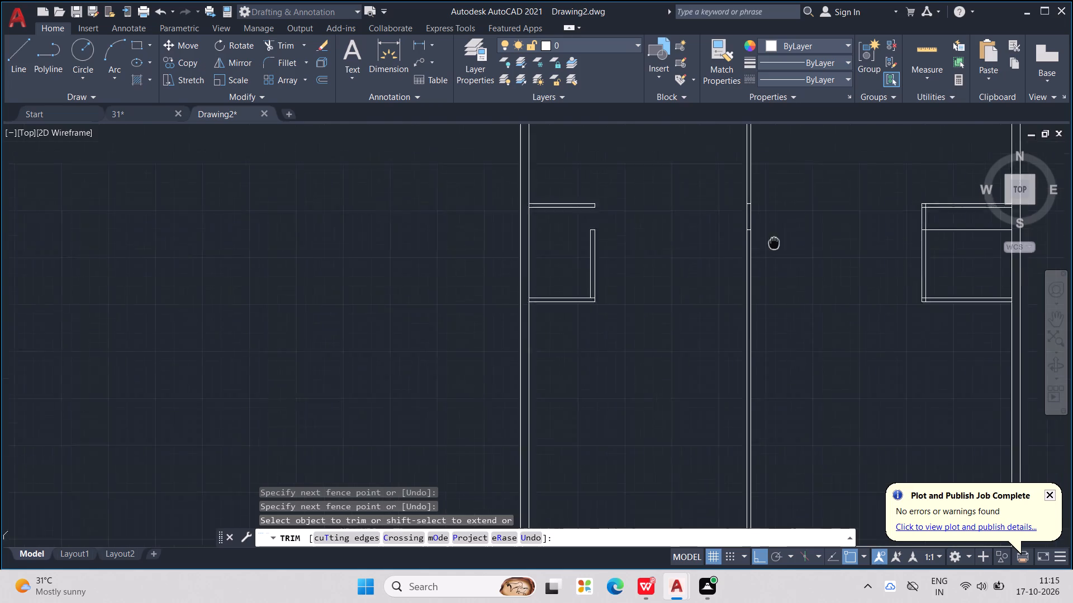
pyautogui.moveTo(770, 249); pyautogui.dragTo(743, 310, button='middle')
pyautogui.scroll(3, 728, 305)
pyautogui.scroll(1, 665, 289)
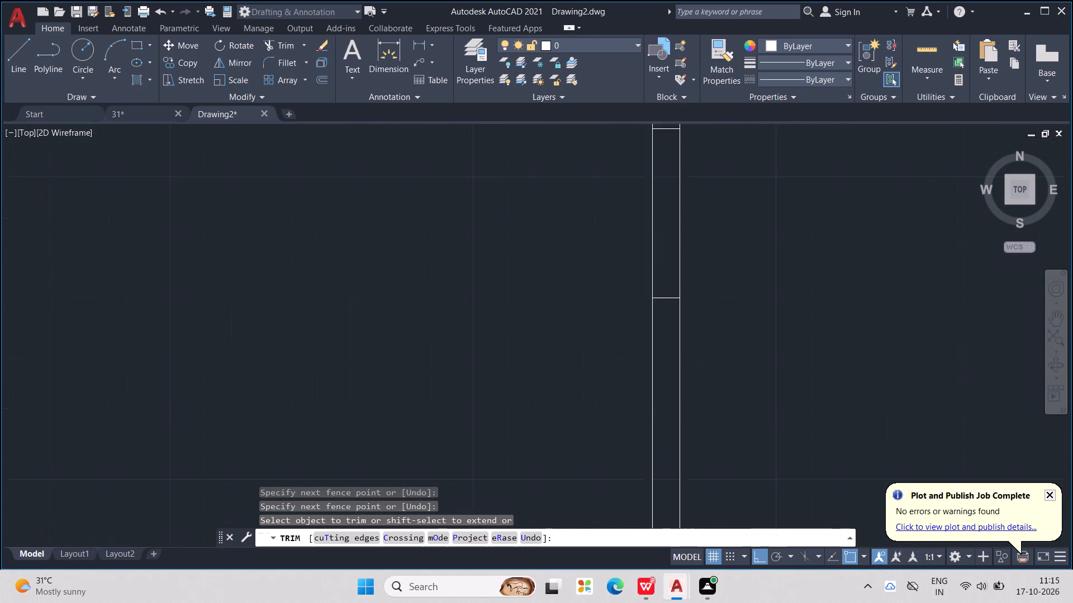
pyautogui.scroll(1, 665, 289)
pyautogui.moveTo(665, 289); pyautogui.dragTo(666, 318)
pyautogui.scroll(-3, 672, 296)
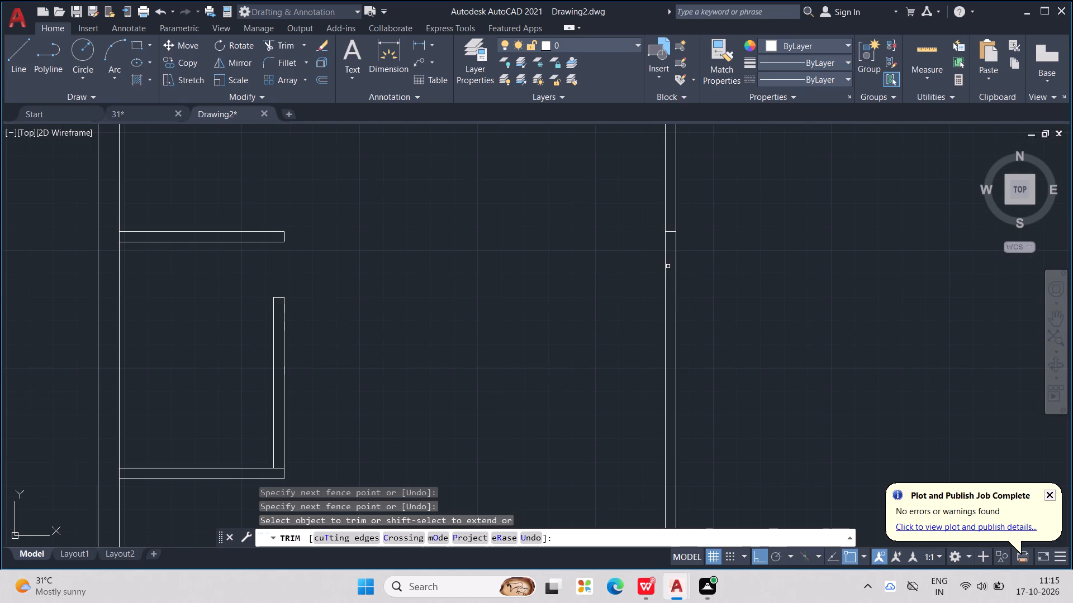
pyautogui.click(667, 231)
# Trim the lower right room's side partition below its upper partition to open a doorway, and trim the horizontal guide line across the room.
pyautogui.scroll(-2, 667, 231)
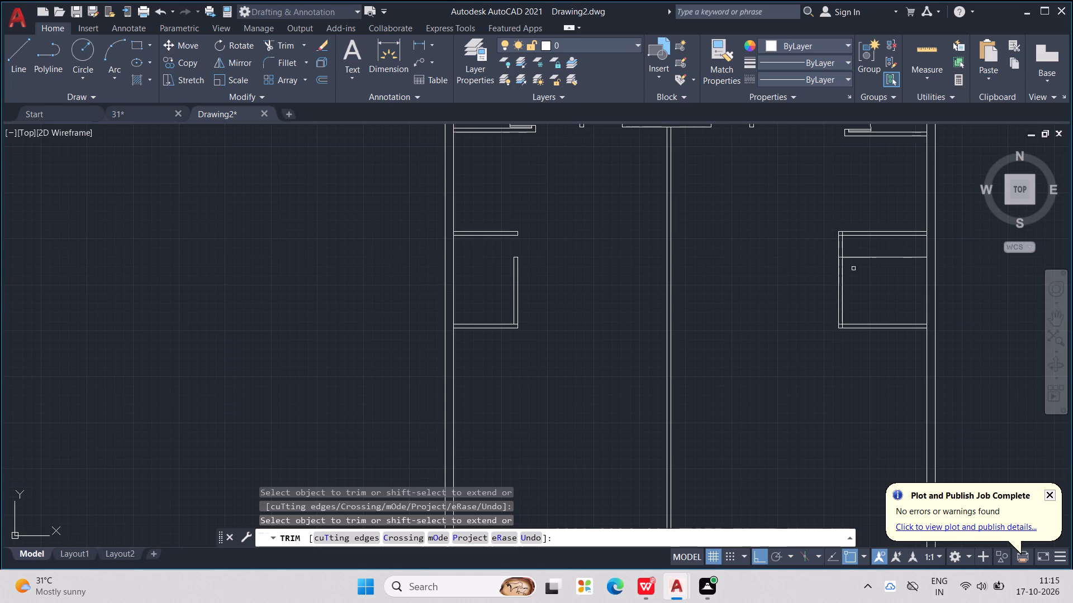
pyautogui.moveTo(856, 245); pyautogui.dragTo(845, 249)
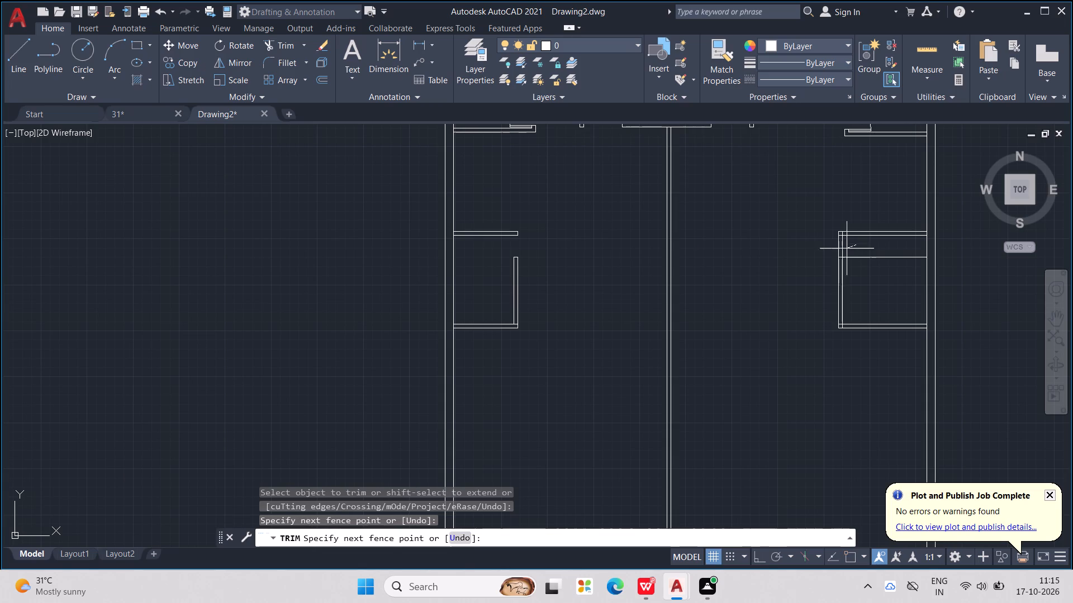
pyautogui.moveTo(845, 249); pyautogui.dragTo(805, 254)
pyautogui.moveTo(880, 257); pyautogui.dragTo(879, 267)
# Trim the overlapping line pieces at the lower right room's upper partition end and at its bottom partition corner.
pyautogui.scroll(1, 822, 246)
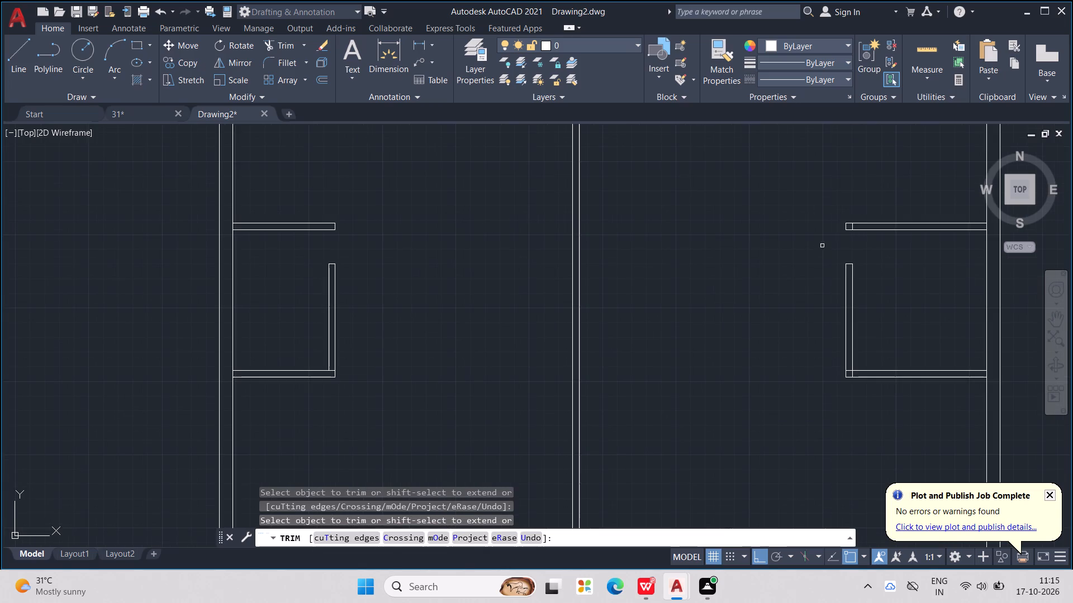
pyautogui.scroll(2, 868, 221)
pyautogui.click(816, 240)
pyautogui.click(824, 233)
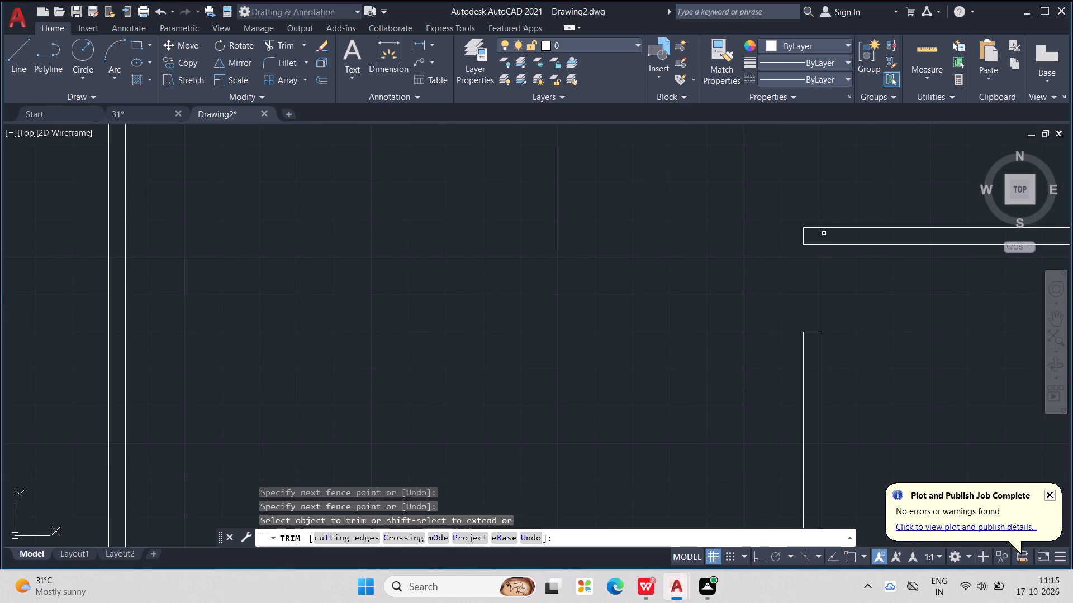
pyautogui.scroll(-3, 824, 233)
pyautogui.scroll(3, 830, 327)
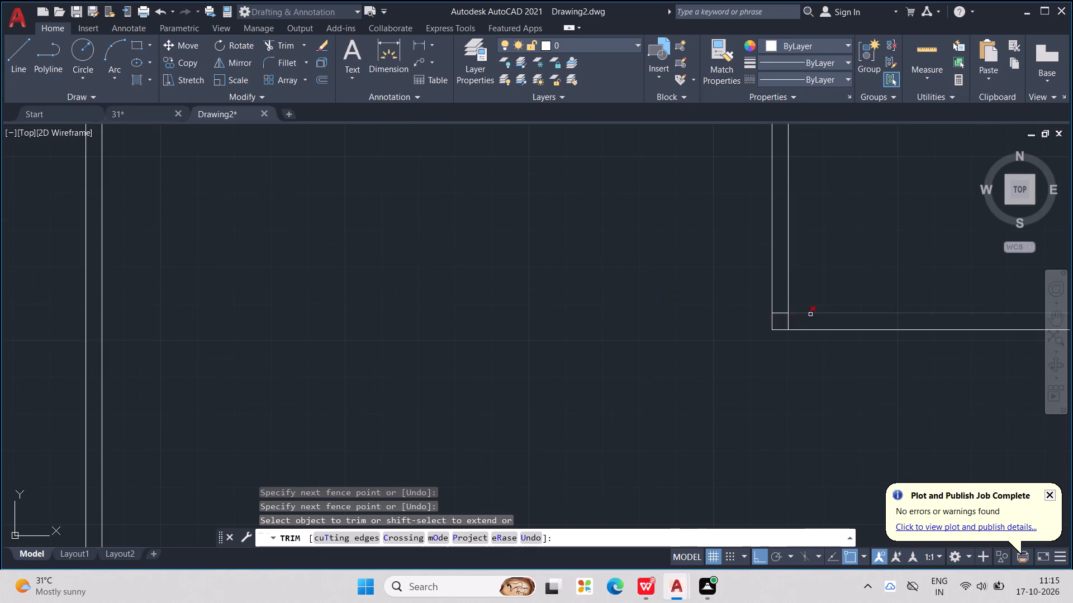
pyautogui.scroll(2, 780, 312)
pyautogui.moveTo(780, 312); pyautogui.dragTo(842, 343)
pyautogui.scroll(-3, 844, 325)
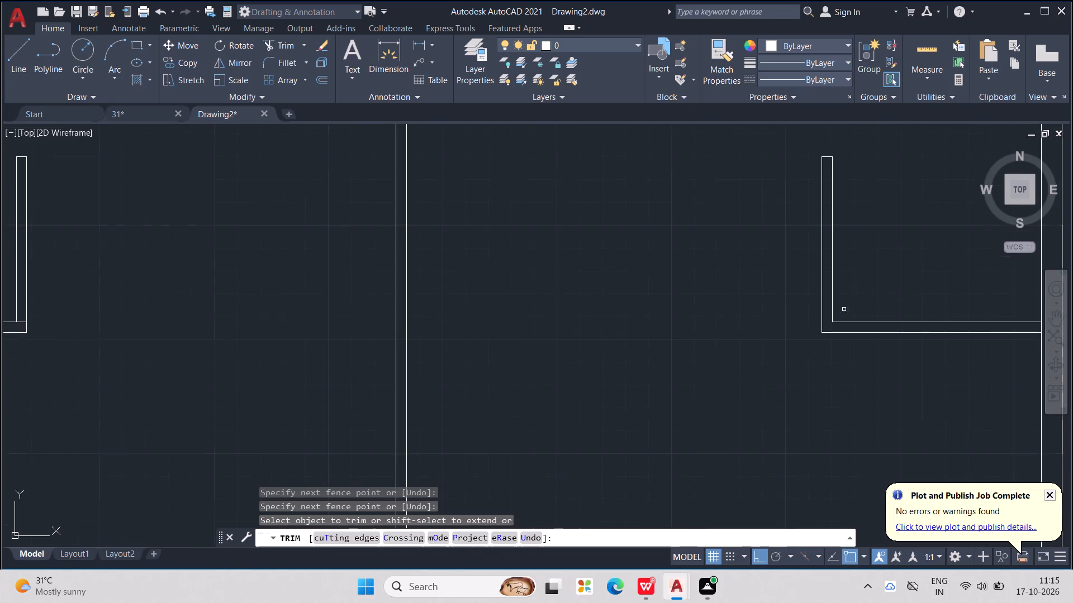
# Trim the overlapping line piece at the lower left room's bottom partition corner.
pyautogui.scroll(-2, 844, 309)
pyautogui.scroll(-1, 637, 344)
pyautogui.moveTo(637, 344); pyautogui.dragTo(796, 398, button='middle')
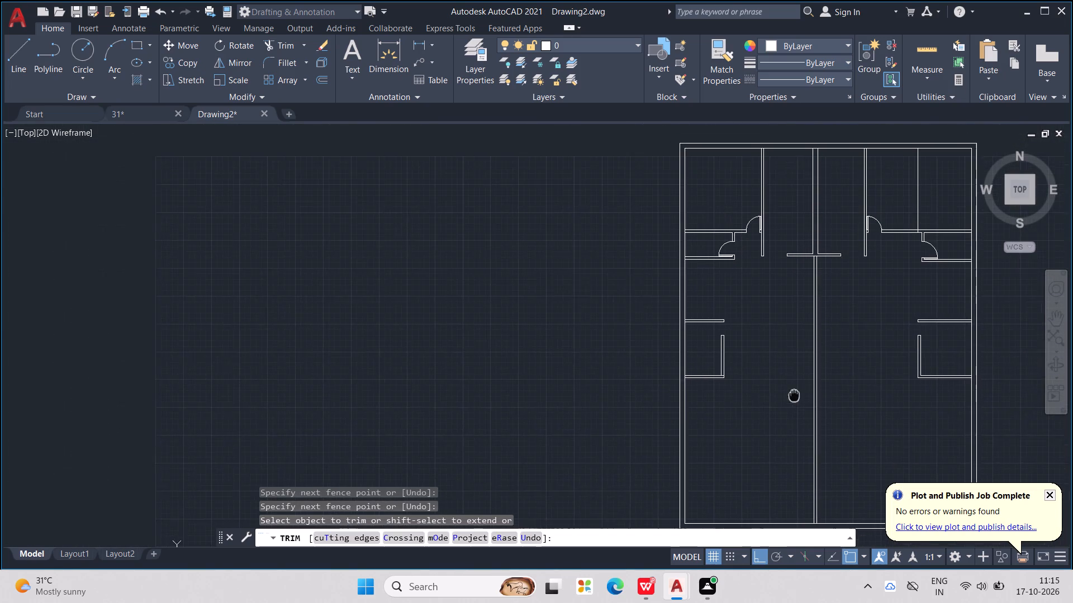
pyautogui.moveTo(796, 398); pyautogui.dragTo(797, 400, button='middle')
pyautogui.scroll(6, 724, 368)
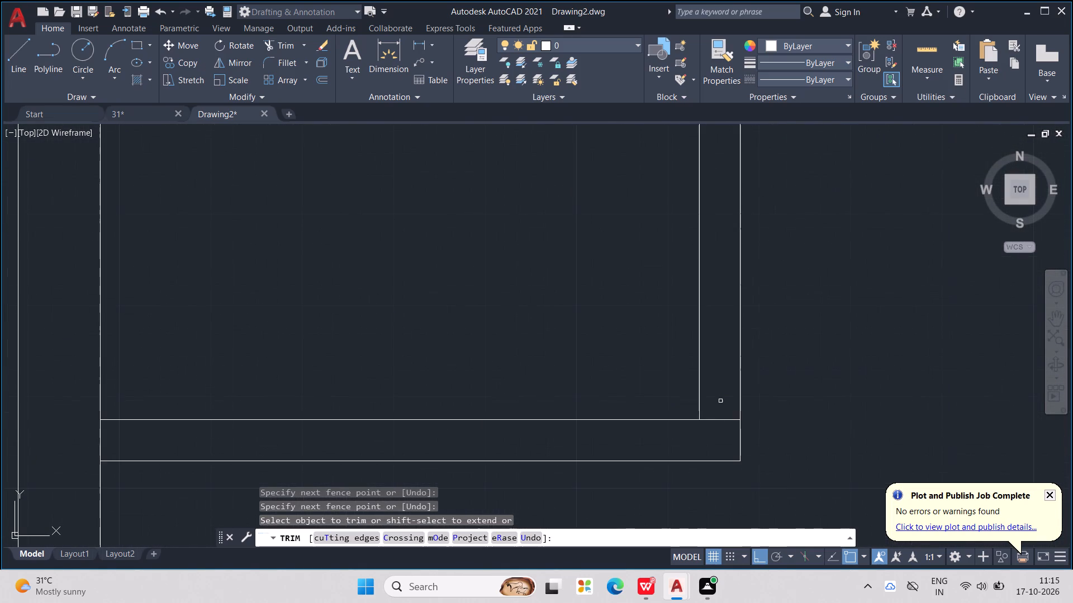
pyautogui.moveTo(722, 403); pyautogui.dragTo(720, 427)
pyautogui.scroll(-3, 719, 423)
pyautogui.scroll(-3, 824, 376)
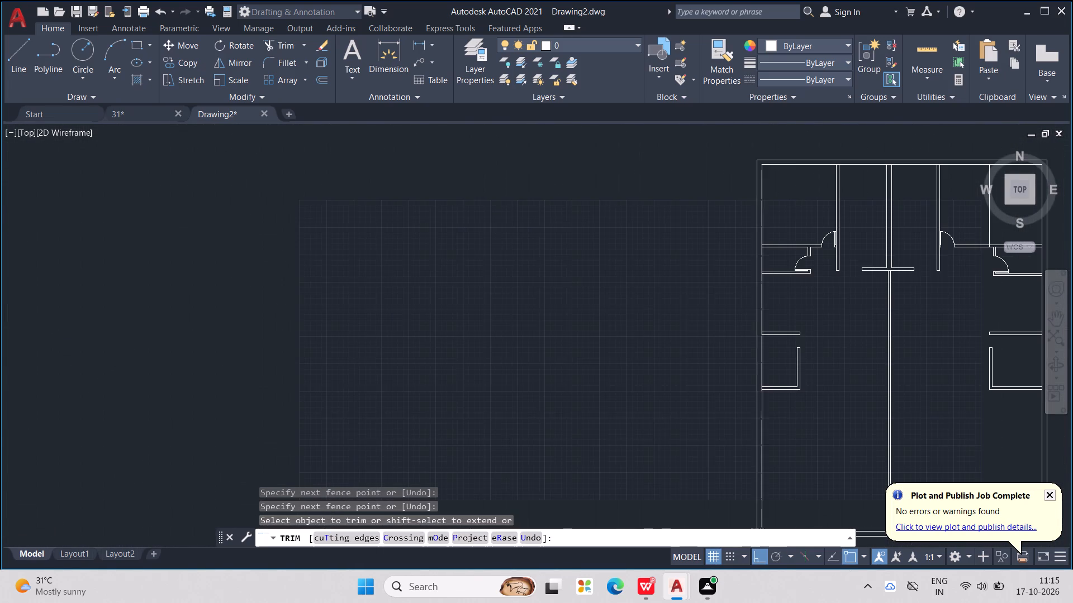
pyautogui.moveTo(825, 376); pyautogui.dragTo(693, 357, button='middle')
pyautogui.scroll(-1, 825, 376)
pyautogui.scroll(-1, 707, 347)
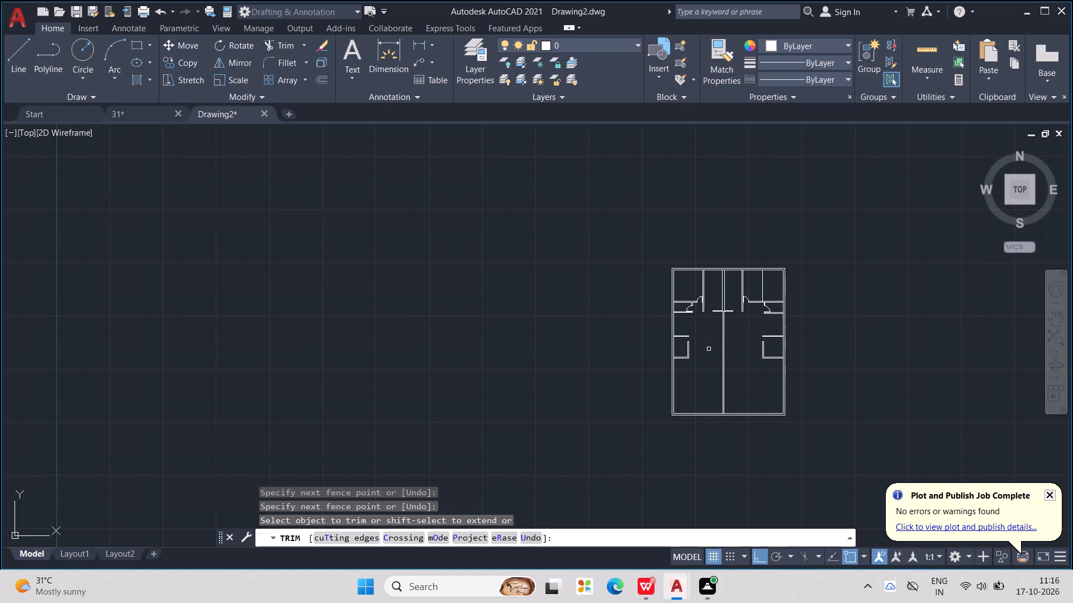
pyautogui.press('Escape')
pyautogui.press('Escape')
pyautogui.press('Escape')
pyautogui.press('Escape')
pyautogui.press('Escape')
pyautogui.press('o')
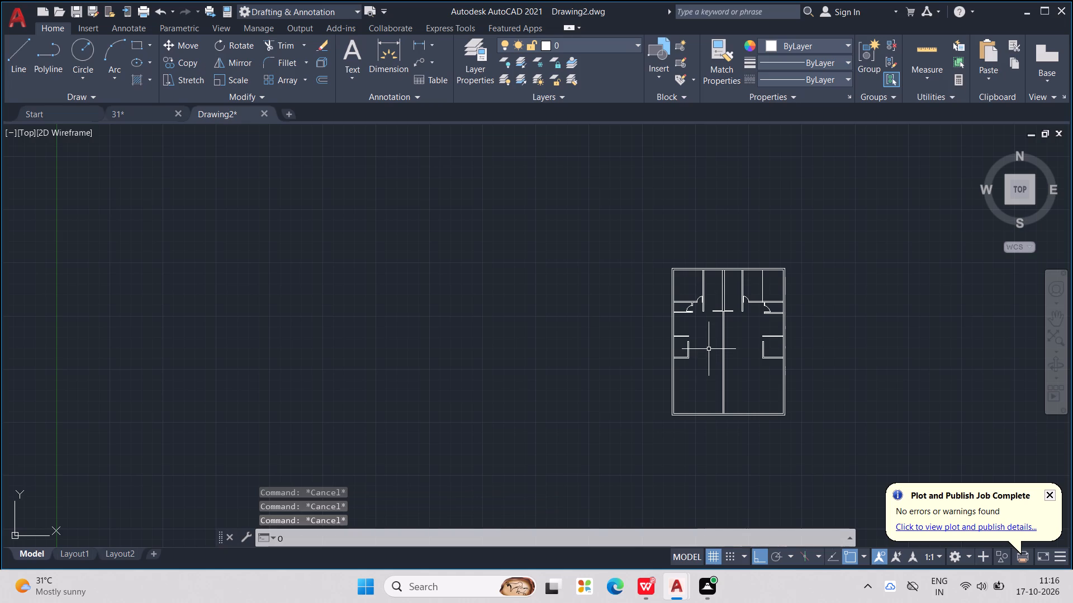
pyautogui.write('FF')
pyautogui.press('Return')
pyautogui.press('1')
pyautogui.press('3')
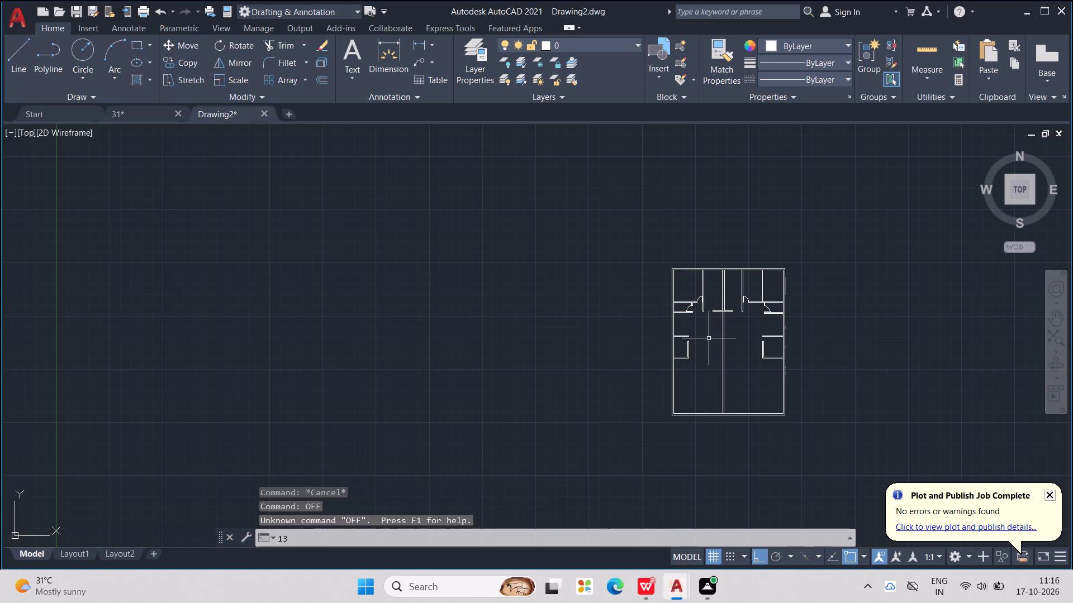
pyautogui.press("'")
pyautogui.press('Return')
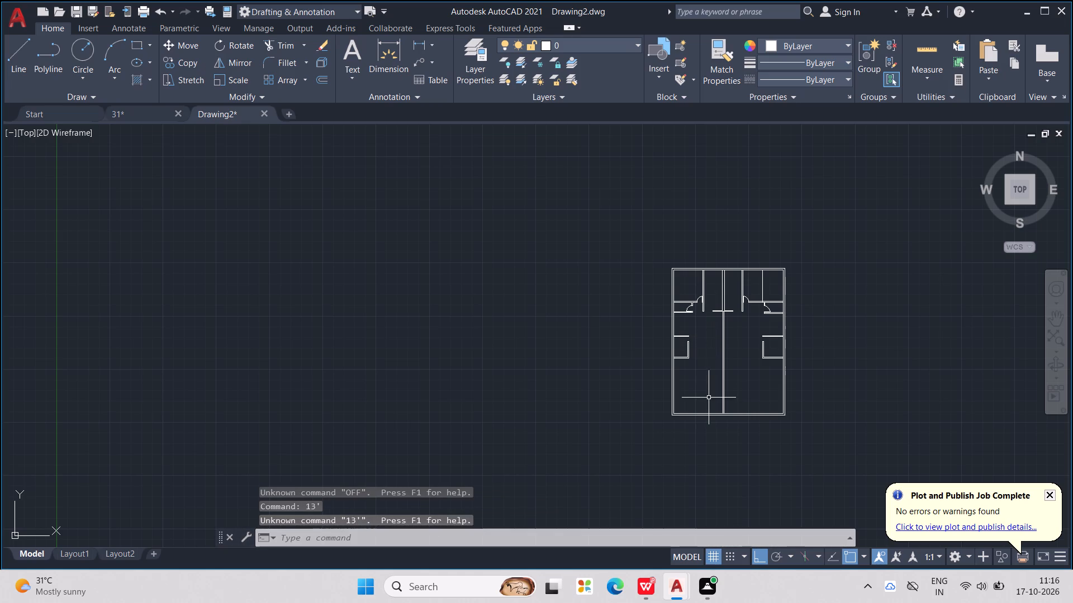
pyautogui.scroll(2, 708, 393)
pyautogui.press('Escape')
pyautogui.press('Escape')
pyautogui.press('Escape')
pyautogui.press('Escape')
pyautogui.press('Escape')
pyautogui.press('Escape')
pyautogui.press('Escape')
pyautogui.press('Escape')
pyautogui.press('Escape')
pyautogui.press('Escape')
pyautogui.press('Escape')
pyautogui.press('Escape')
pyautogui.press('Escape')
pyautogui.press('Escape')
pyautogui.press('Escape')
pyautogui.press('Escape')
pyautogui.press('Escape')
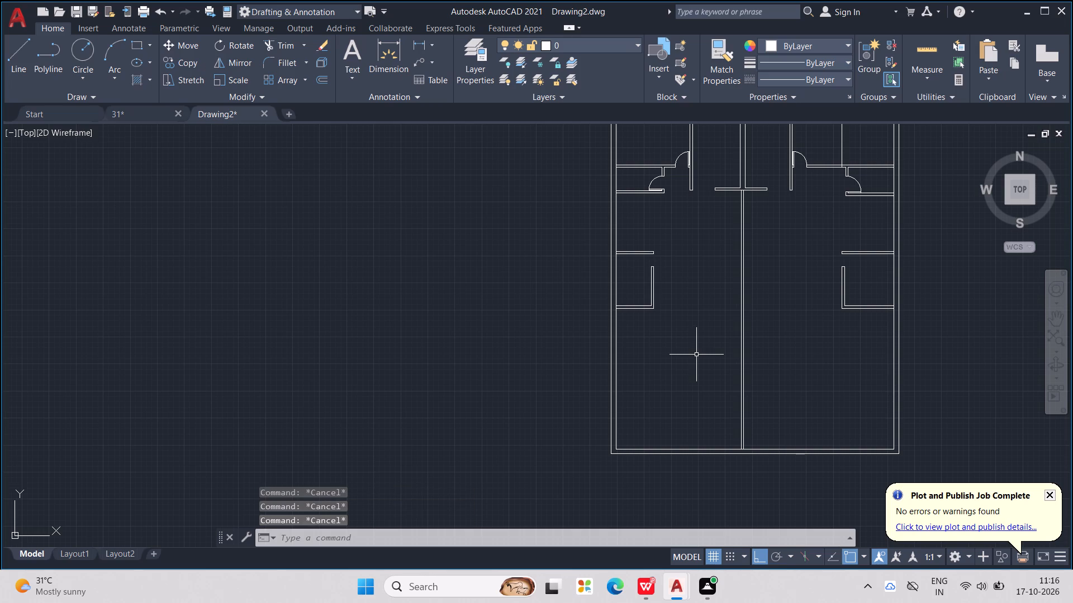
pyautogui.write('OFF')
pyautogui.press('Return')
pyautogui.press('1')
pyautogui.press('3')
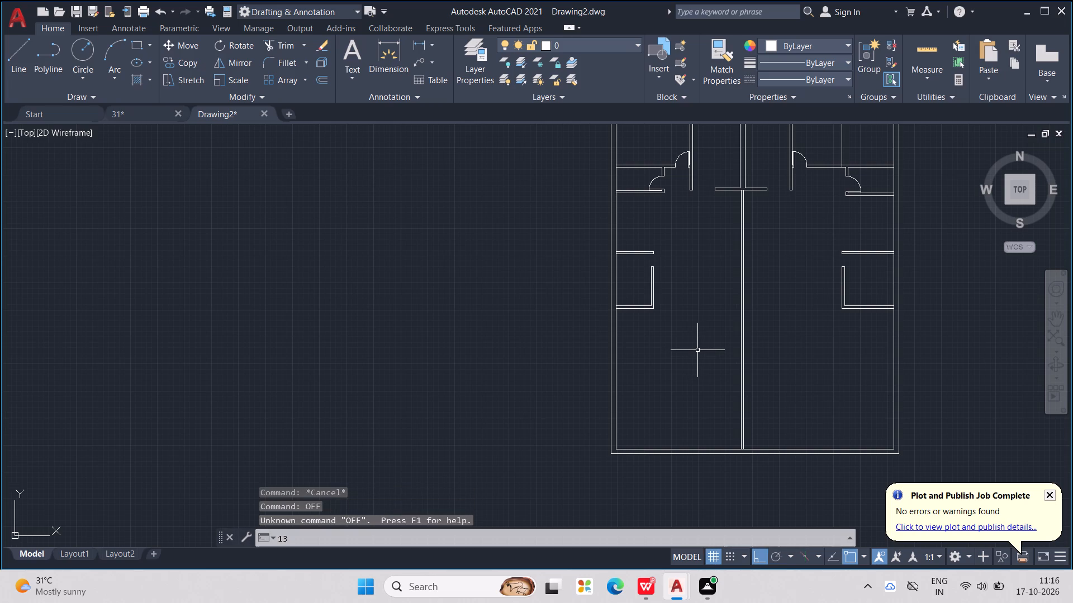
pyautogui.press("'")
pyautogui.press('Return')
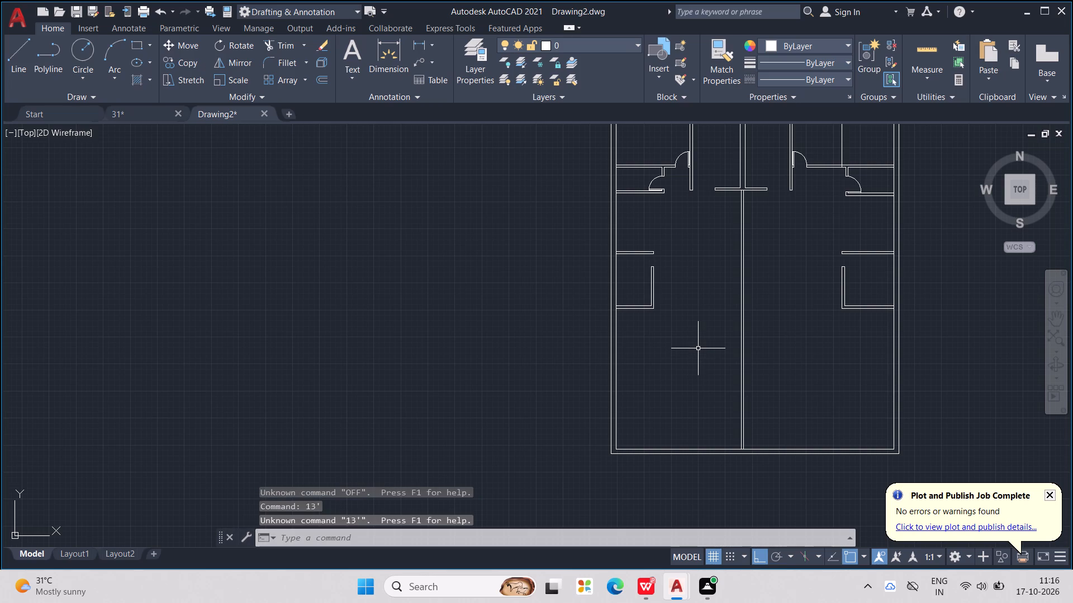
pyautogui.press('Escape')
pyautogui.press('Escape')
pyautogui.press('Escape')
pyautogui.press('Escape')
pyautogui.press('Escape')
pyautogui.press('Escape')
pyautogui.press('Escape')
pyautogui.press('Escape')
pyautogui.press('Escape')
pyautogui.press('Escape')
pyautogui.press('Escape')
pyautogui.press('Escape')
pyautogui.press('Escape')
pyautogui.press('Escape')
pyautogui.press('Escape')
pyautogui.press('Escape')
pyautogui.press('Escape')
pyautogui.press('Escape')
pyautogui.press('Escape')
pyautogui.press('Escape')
# Offset the lower line of the lower left room's bottom partition 13' downward.
pyautogui.write('OFF')
pyautogui.press('Return')
pyautogui.write('16')
pyautogui.press('BackSpace')
pyautogui.write("3'")
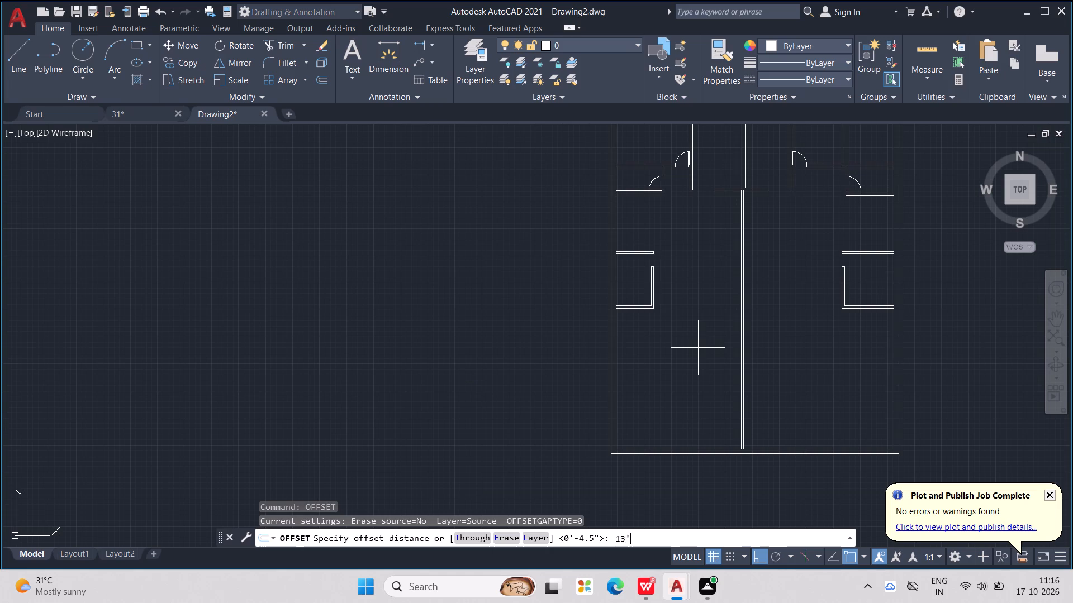
pyautogui.press('Return')
pyautogui.scroll(2, 672, 319)
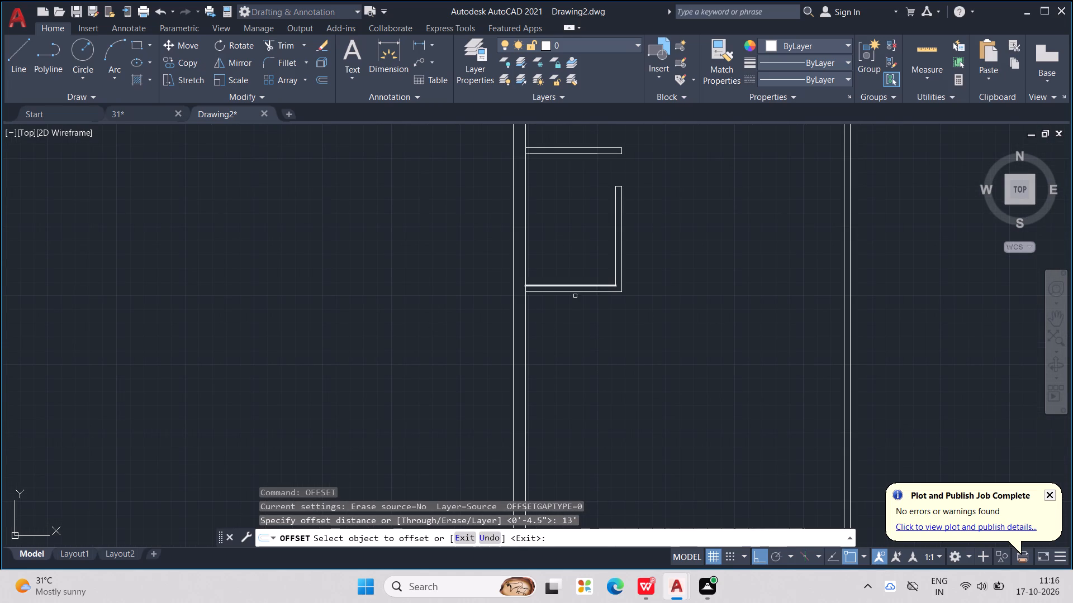
pyautogui.click(581, 291)
pyautogui.scroll(-2, 612, 331)
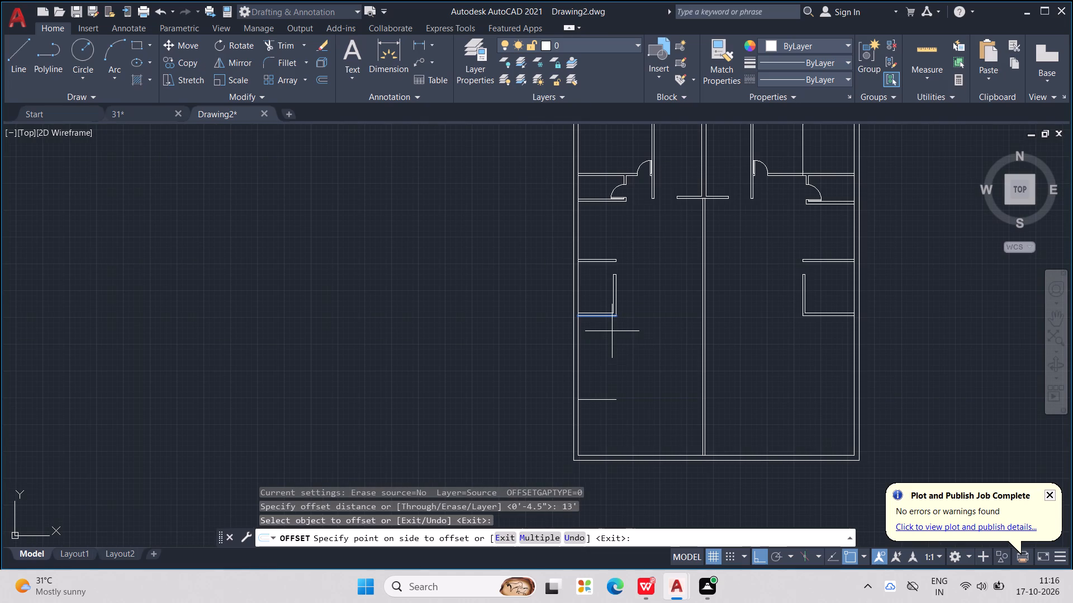
pyautogui.click(639, 357)
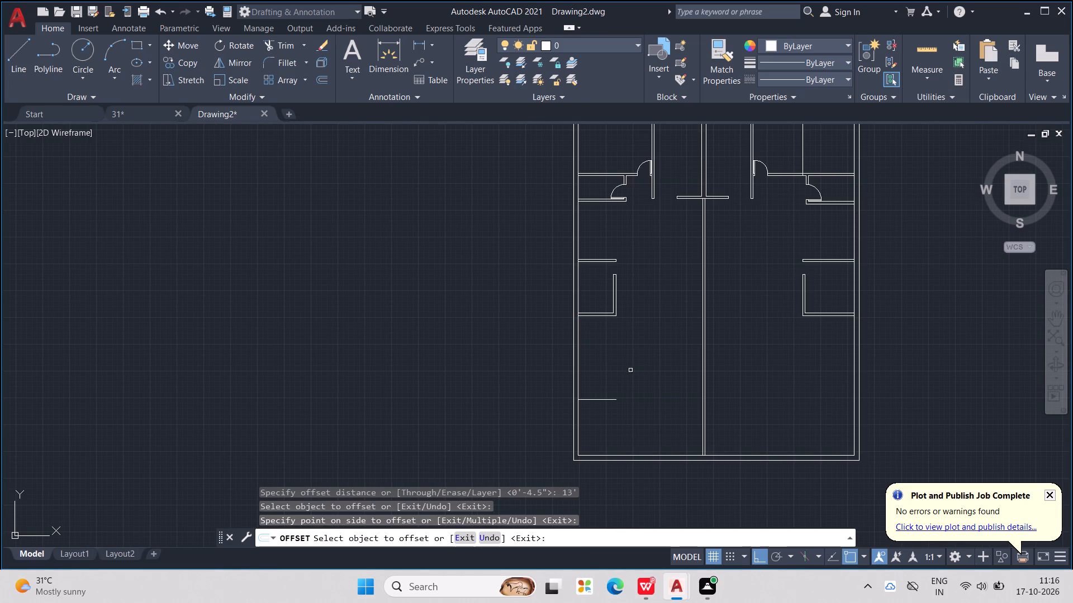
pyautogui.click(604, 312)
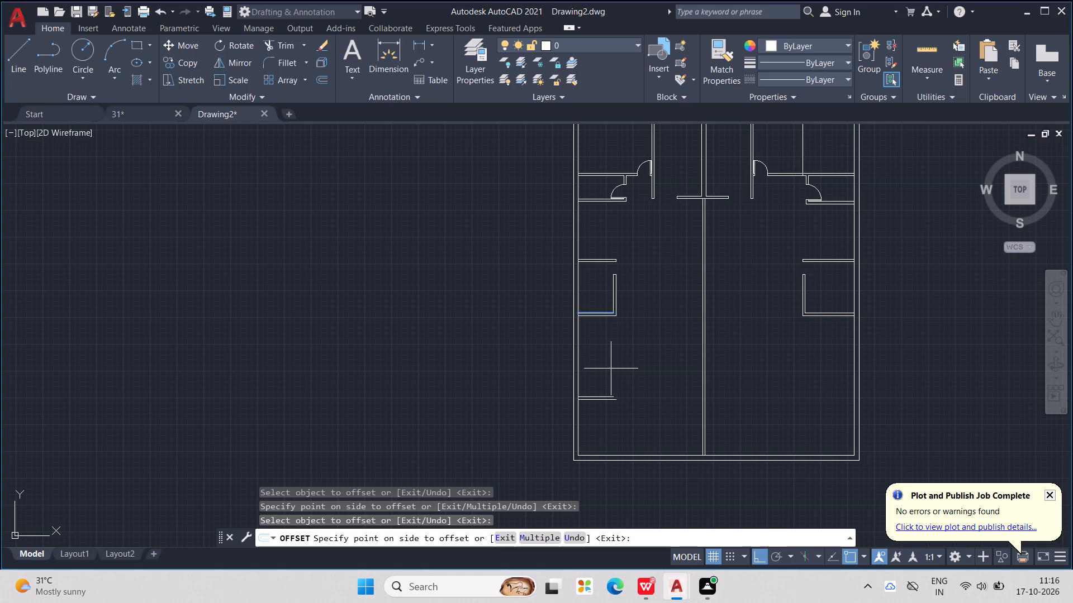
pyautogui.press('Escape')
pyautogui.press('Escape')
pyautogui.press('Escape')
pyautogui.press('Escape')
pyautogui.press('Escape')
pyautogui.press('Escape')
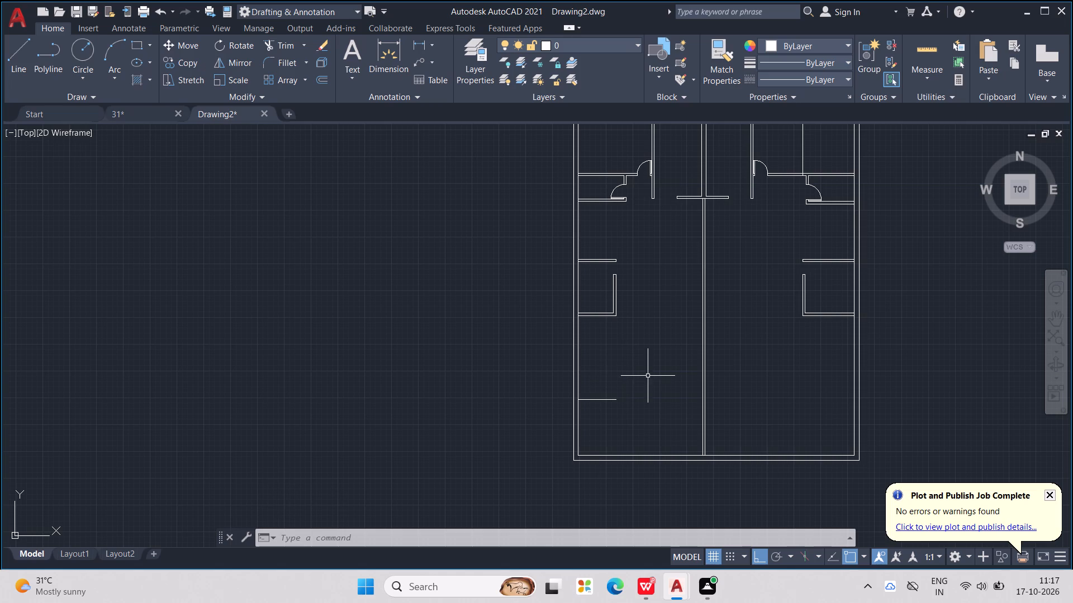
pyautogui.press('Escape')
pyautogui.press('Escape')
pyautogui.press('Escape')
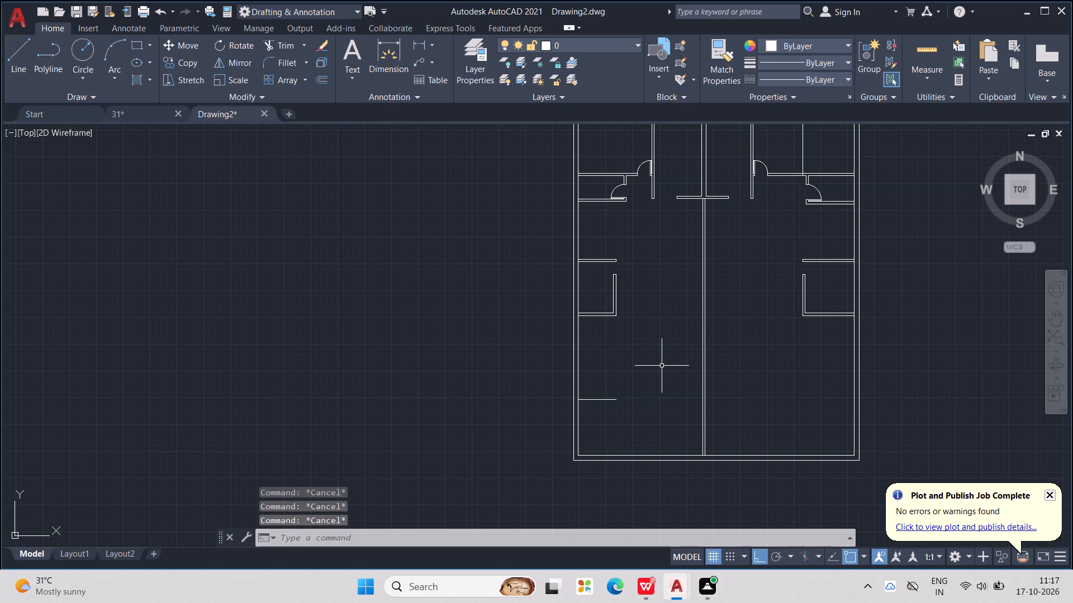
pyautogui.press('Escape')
# Offset the left outer wall's inner line 9'7" toward the central wall.
pyautogui.write('OFF')
pyautogui.press('Return')
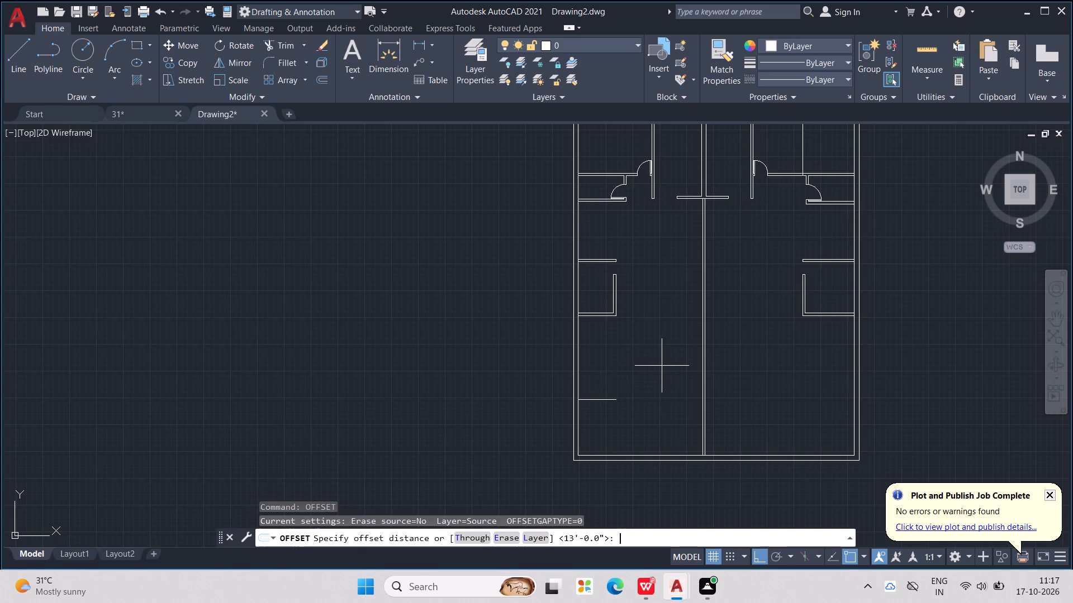
pyautogui.press('9')
pyautogui.press("'")
pyautogui.press('7')
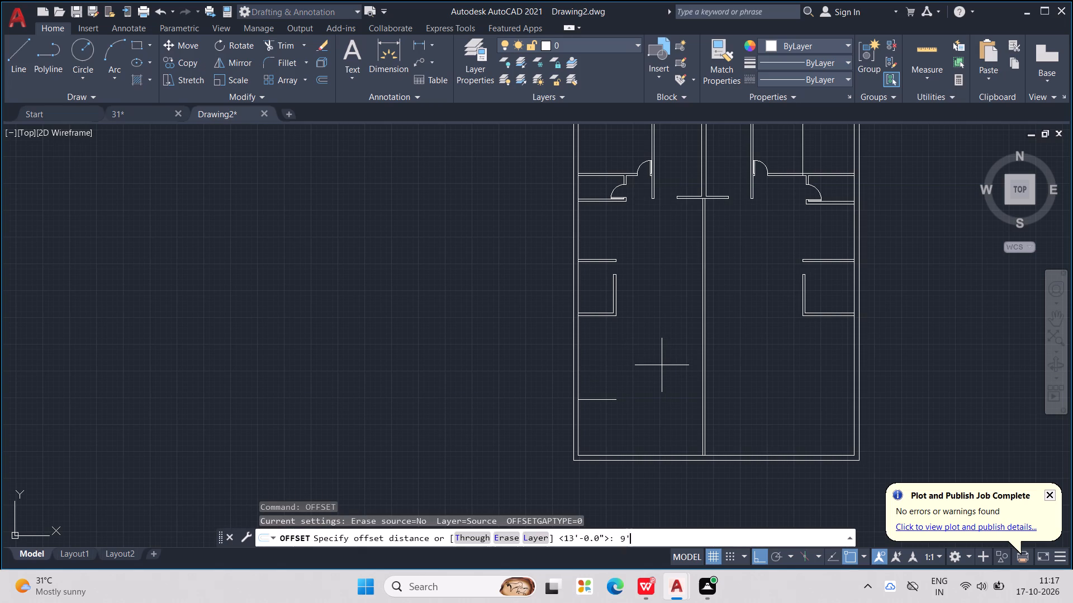
pyautogui.hotkey('shift', '"')
pyautogui.press('Return')
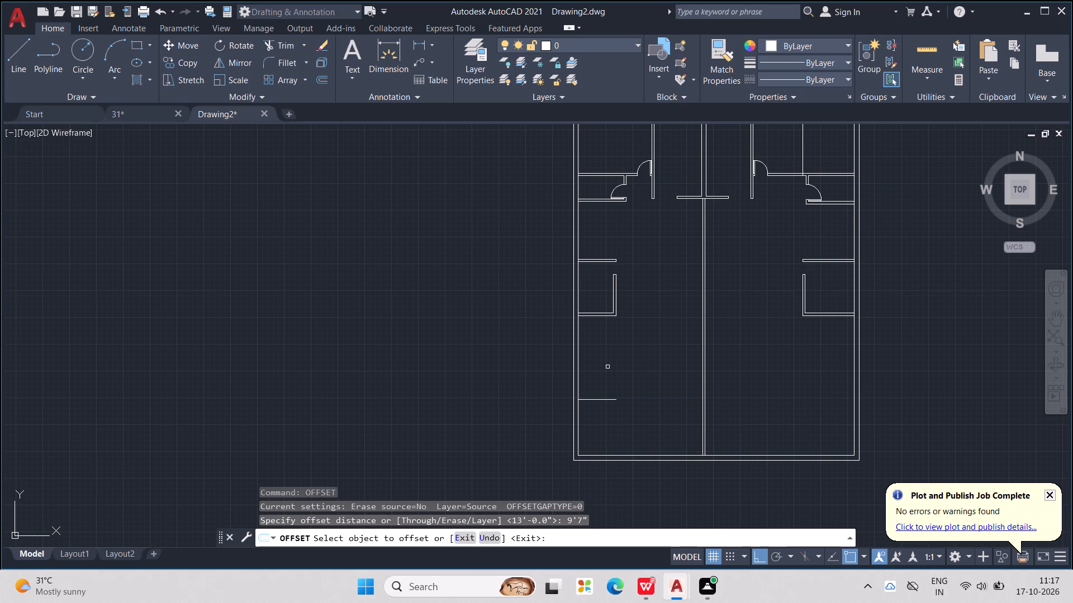
pyautogui.click(579, 348)
pyautogui.click(687, 339)
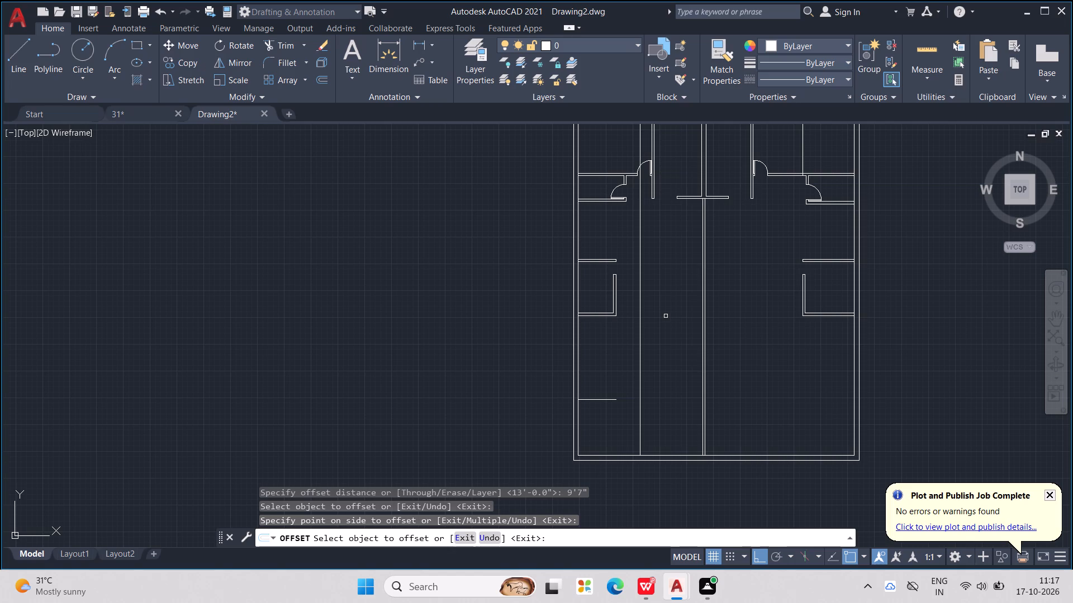
pyautogui.press('Escape')
pyautogui.press('Escape')
pyautogui.press('Escape')
pyautogui.press('Escape')
pyautogui.press('Escape')
# Draw a horizontal line from the free end of the lower left 13' offset line to the right outer wall's inner line.
pyautogui.press('l')
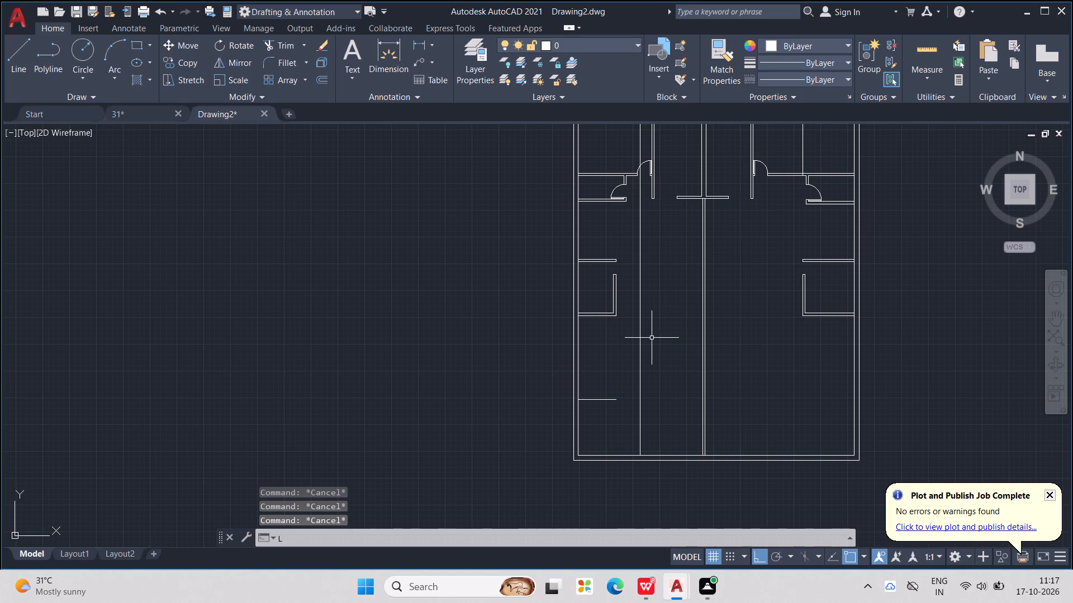
pyautogui.press('Return')
pyautogui.click(619, 399)
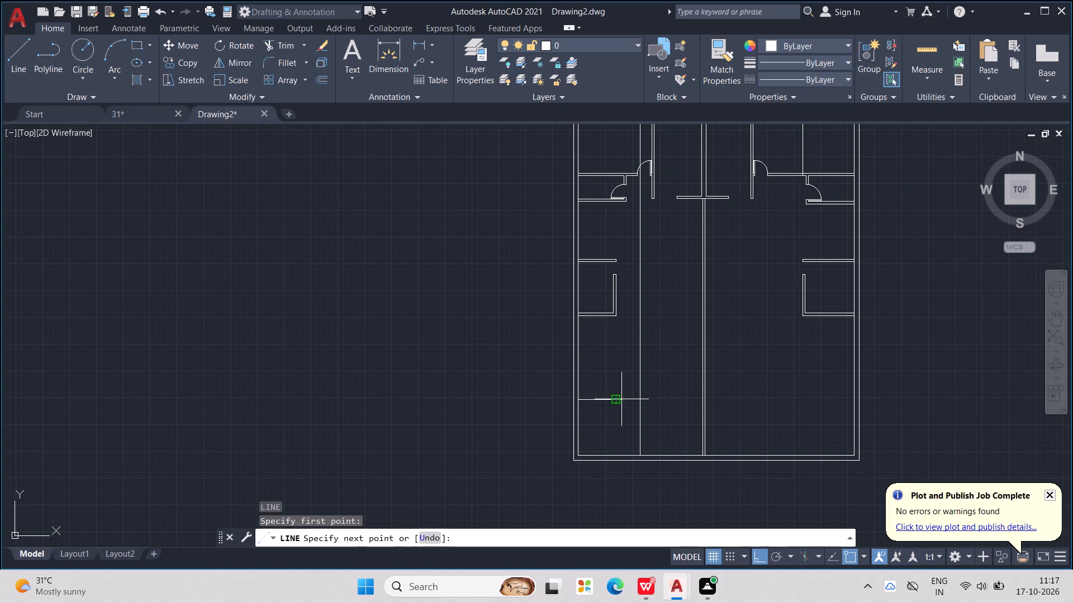
pyautogui.scroll(2, 825, 393)
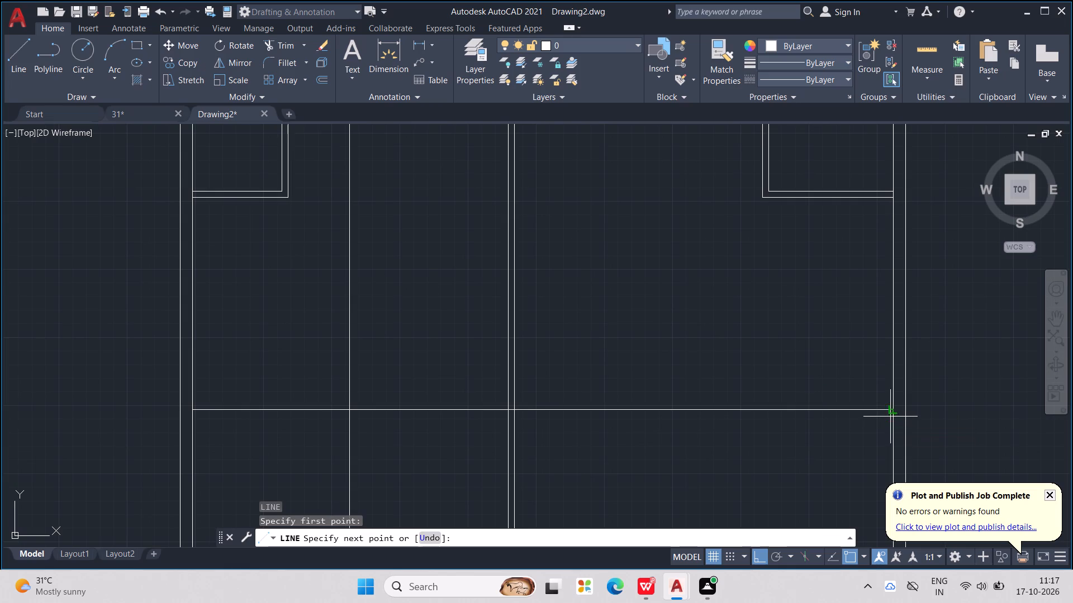
pyautogui.click(891, 409)
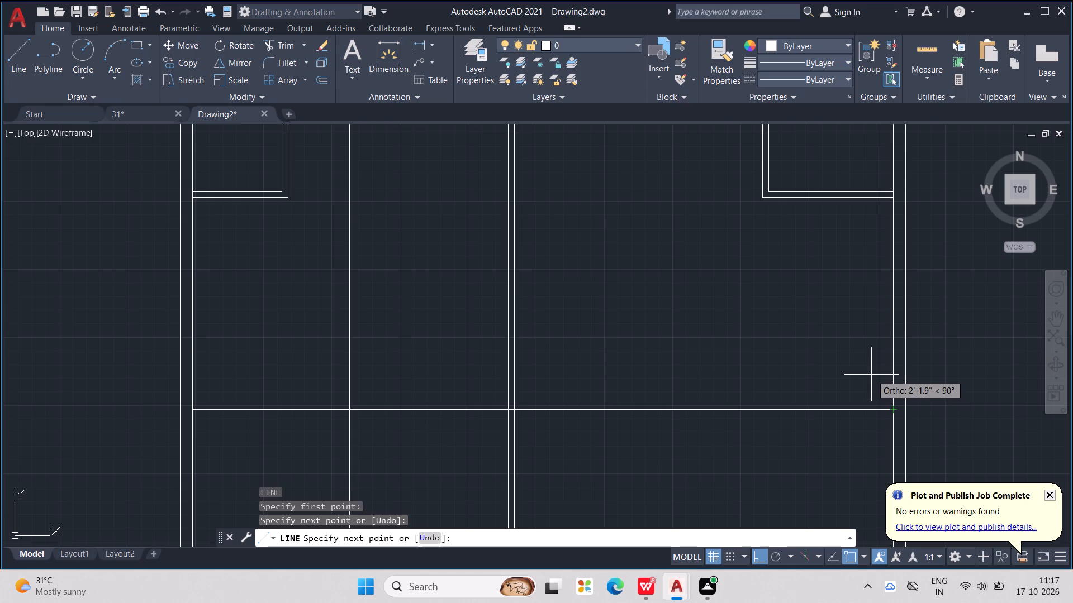
pyautogui.scroll(-4, 774, 363)
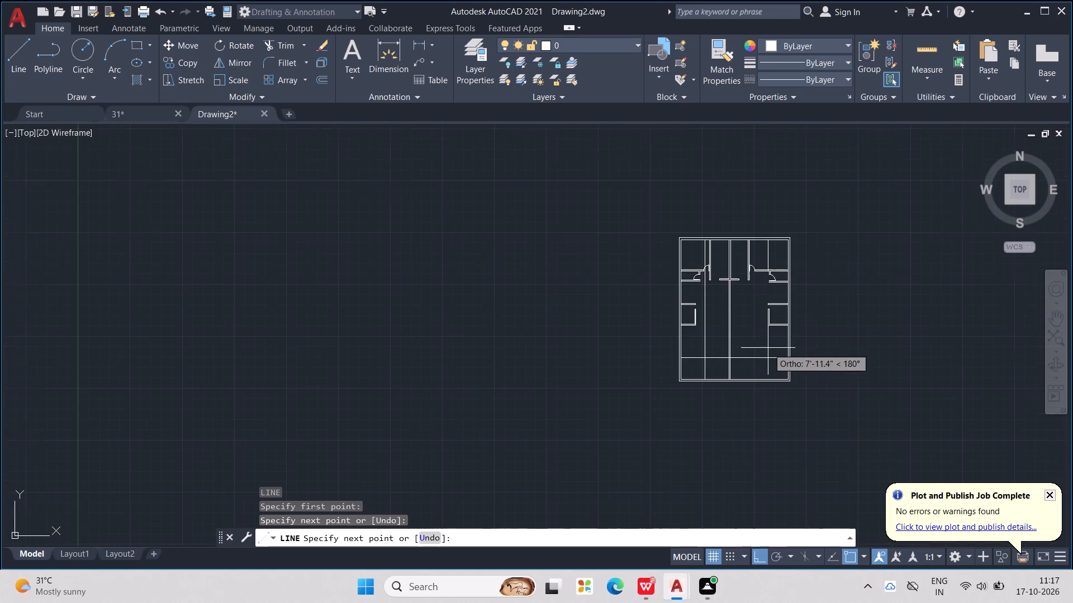
pyautogui.scroll(2, 755, 360)
pyautogui.moveTo(748, 403); pyautogui.dragTo(778, 444, button='middle')
pyautogui.press('Escape')
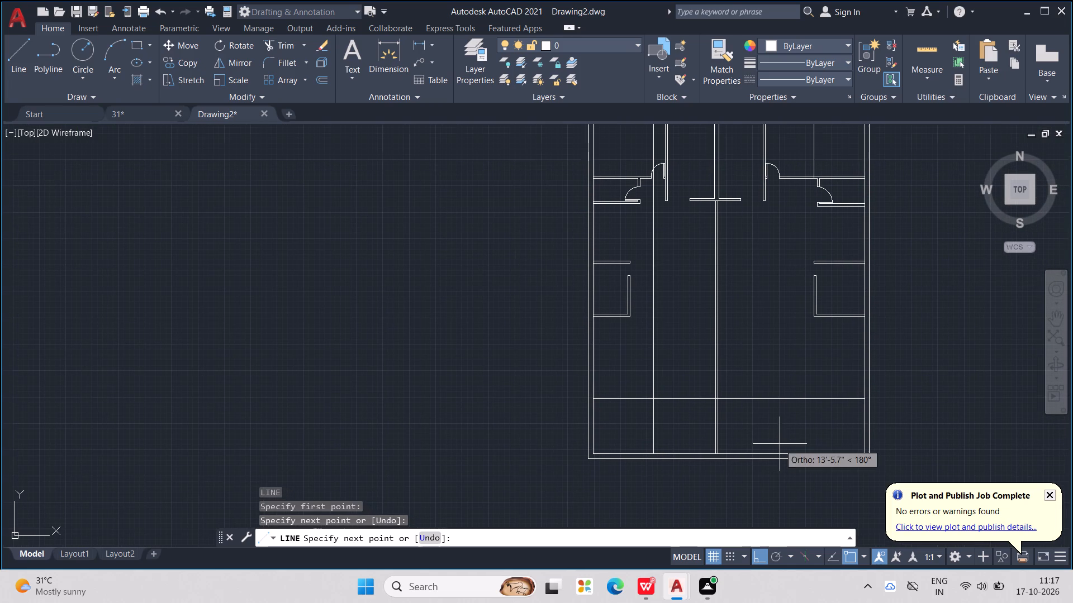
pyautogui.press('Escape')
pyautogui.press('Escape')
pyautogui.press('Escape')
pyautogui.press('Escape')
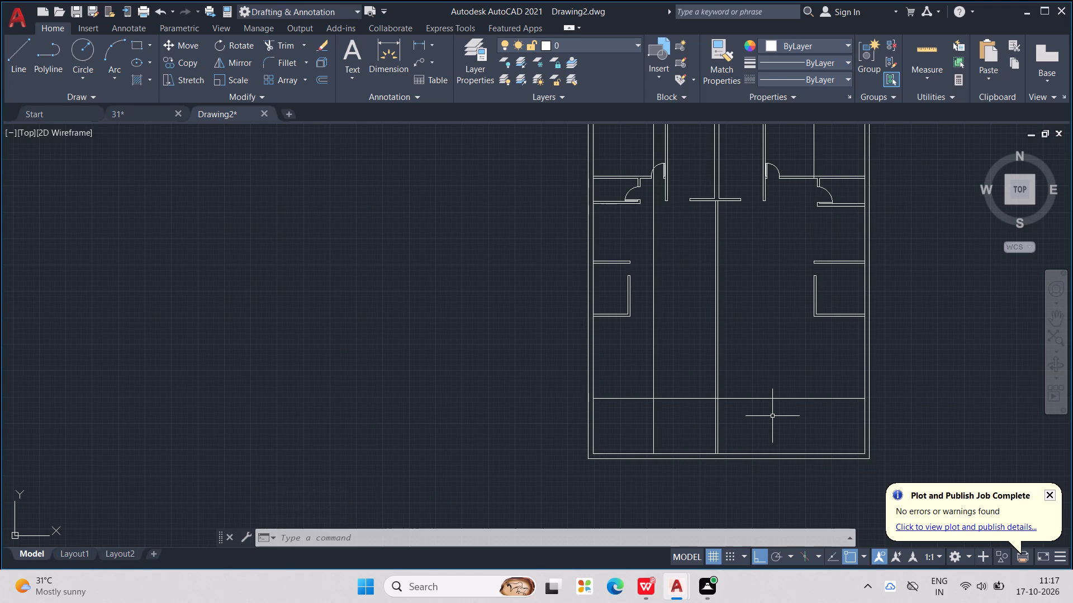
# Offset the long vertical line beside the lower left room 4.5" toward the left outer wall.
pyautogui.write('OFF')
pyautogui.press('Return')
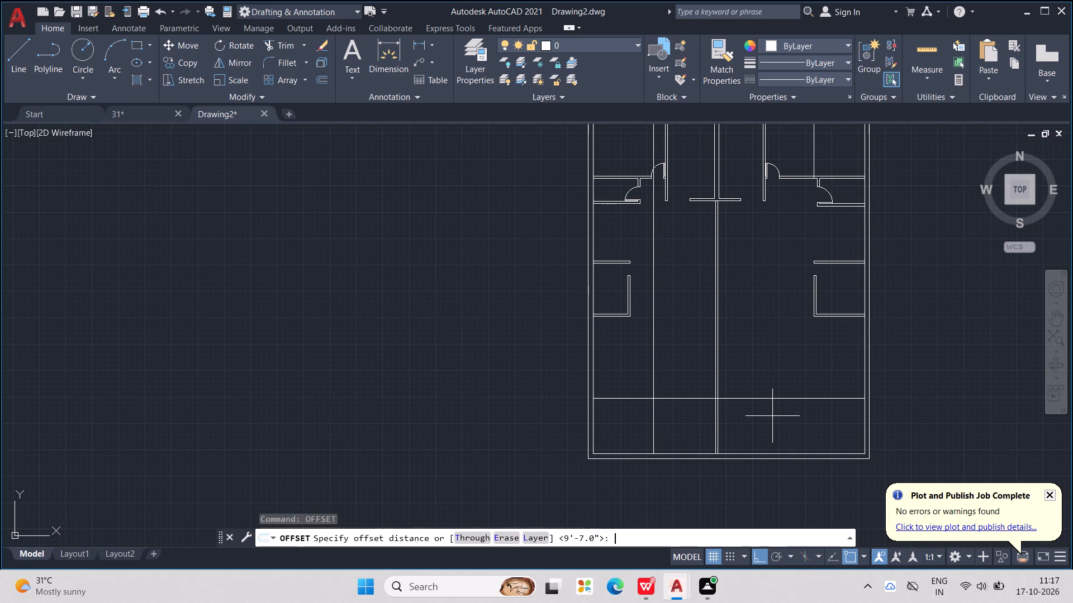
pyautogui.write('4.5"')
pyautogui.press('Return')
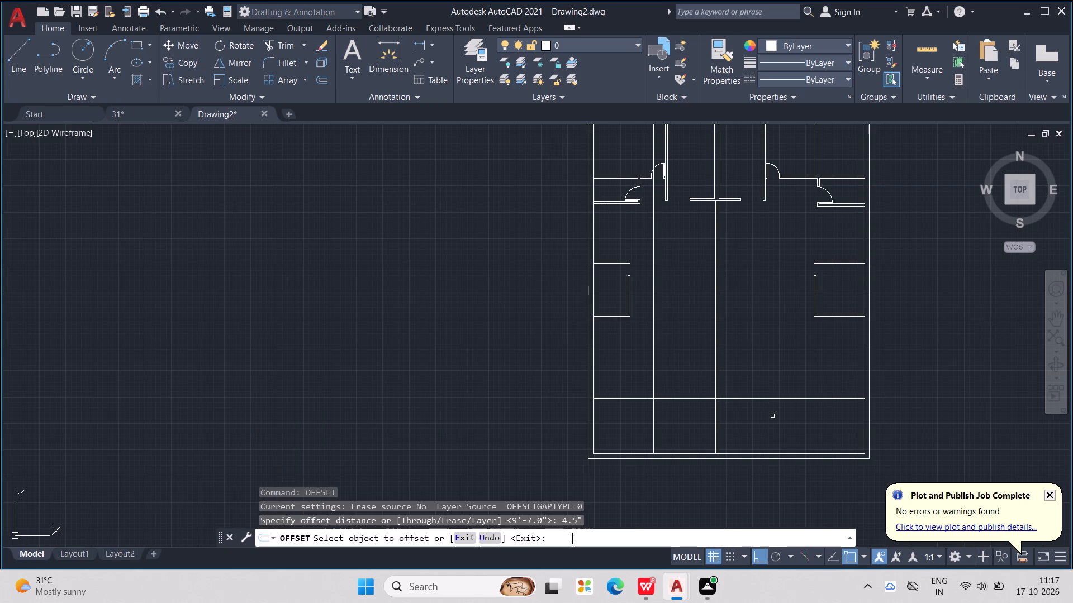
pyautogui.click(654, 361)
pyautogui.click(645, 367)
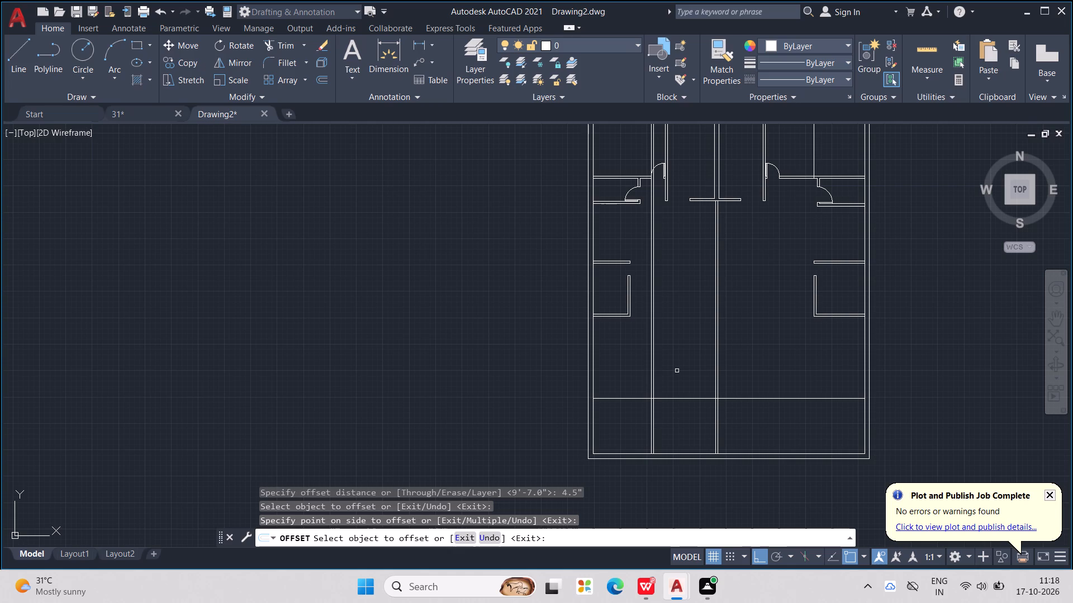
pyautogui.press('Escape')
pyautogui.press('Escape')
pyautogui.press('Escape')
pyautogui.press('Escape')
pyautogui.press('Escape')
pyautogui.press('Escape')
pyautogui.press('Escape')
pyautogui.press('Escape')
pyautogui.press('Escape')
pyautogui.press('Escape')
pyautogui.press('Escape')
pyautogui.press('Escape')
pyautogui.press('Escape')
pyautogui.press('Escape')
pyautogui.press('Escape')
pyautogui.press('Escape')
pyautogui.press('Escape')
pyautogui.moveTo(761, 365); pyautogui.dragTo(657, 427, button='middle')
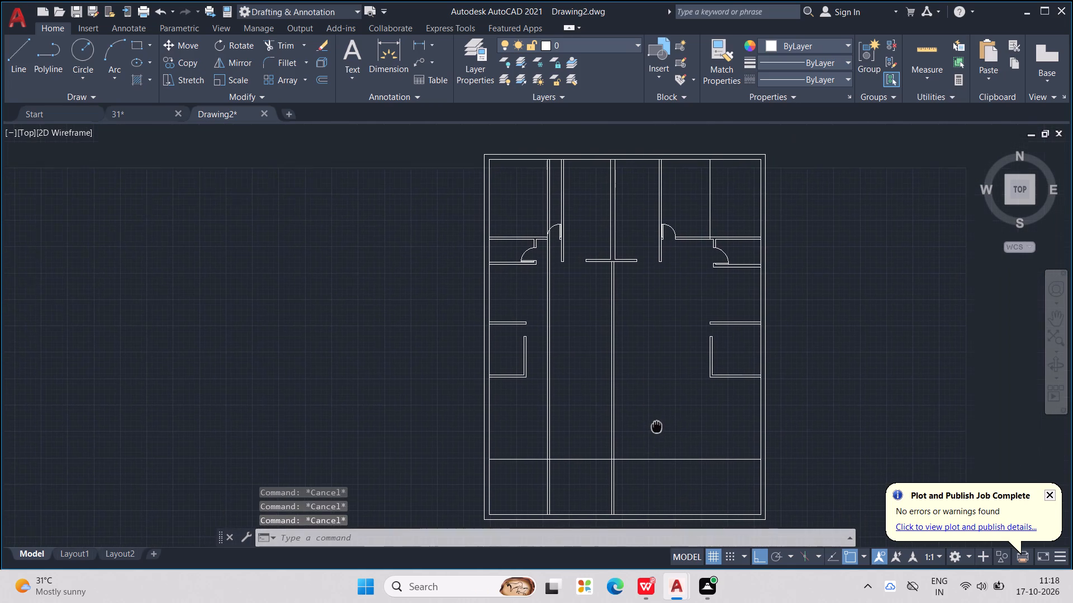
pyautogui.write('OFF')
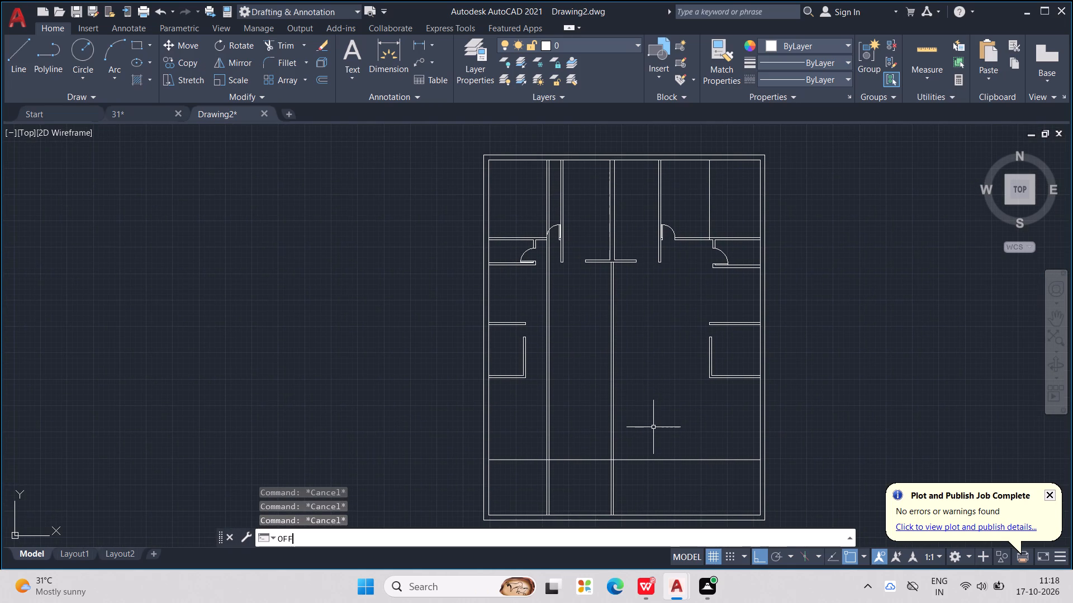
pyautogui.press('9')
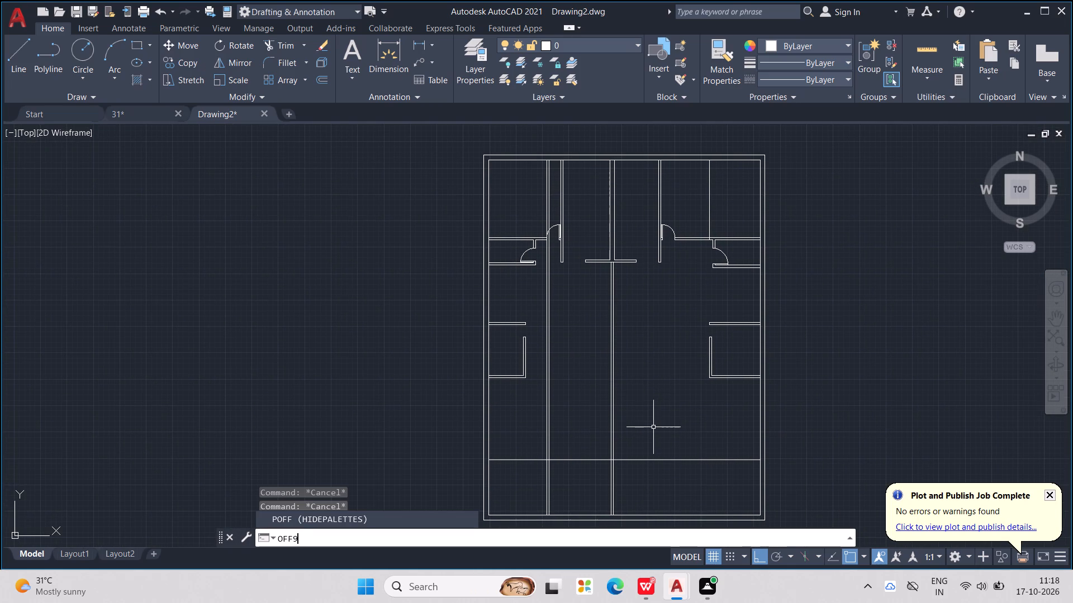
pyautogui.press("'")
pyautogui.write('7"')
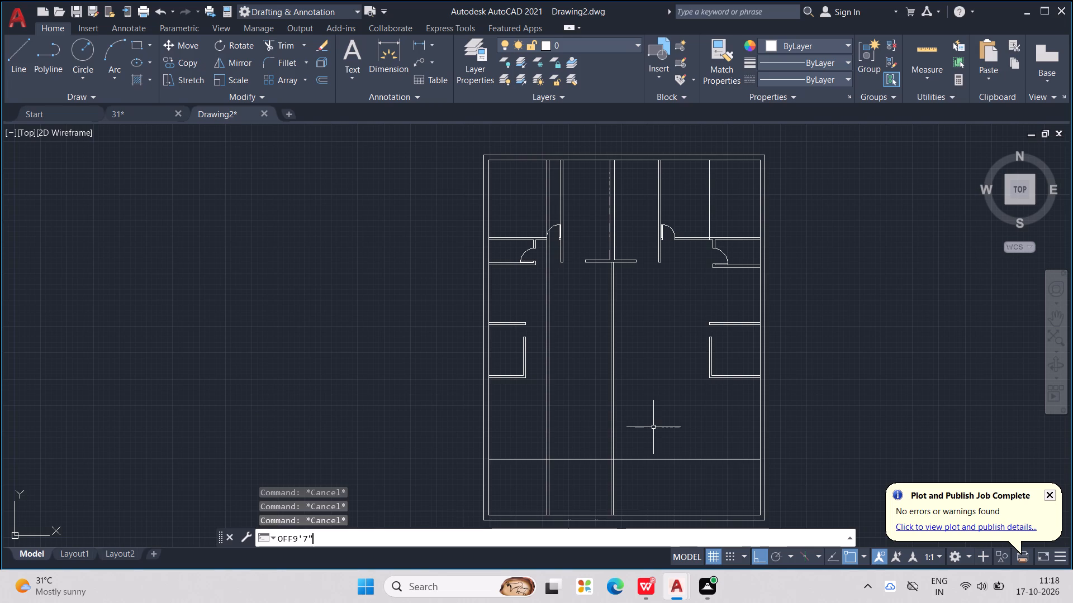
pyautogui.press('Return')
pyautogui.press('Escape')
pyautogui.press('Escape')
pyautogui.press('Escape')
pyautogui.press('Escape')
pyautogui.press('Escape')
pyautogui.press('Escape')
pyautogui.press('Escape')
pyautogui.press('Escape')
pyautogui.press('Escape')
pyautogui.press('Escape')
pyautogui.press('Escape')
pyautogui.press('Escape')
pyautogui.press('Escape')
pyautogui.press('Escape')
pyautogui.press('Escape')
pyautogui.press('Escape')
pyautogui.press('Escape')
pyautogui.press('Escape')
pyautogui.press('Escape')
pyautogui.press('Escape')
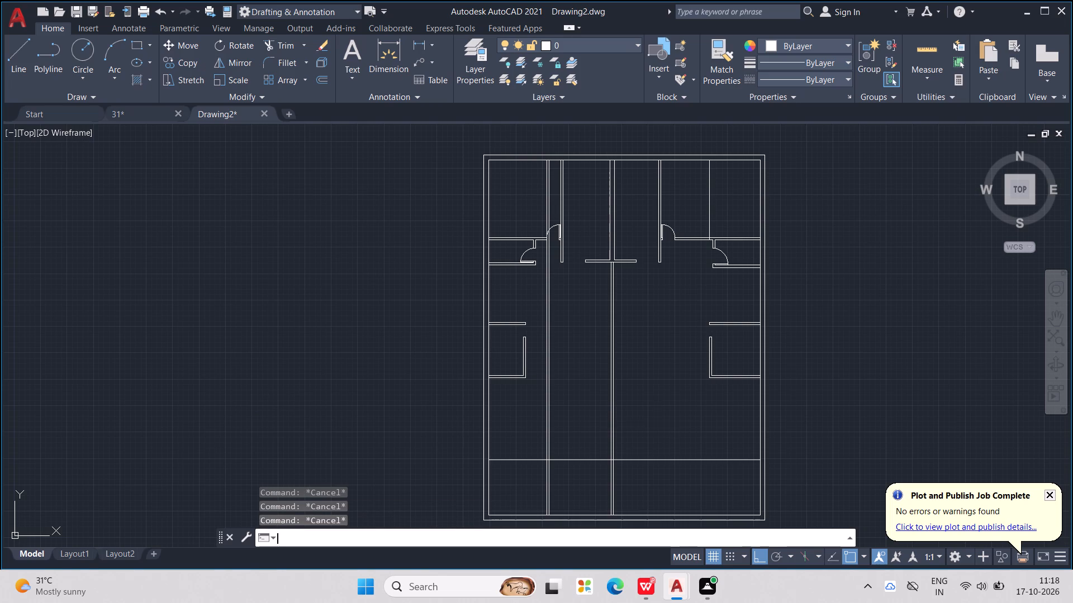
# Offset the right outer wall's inner line 9'7" toward the central wall.
pyautogui.press('o')
pyautogui.write('FF')
pyautogui.press('Return')
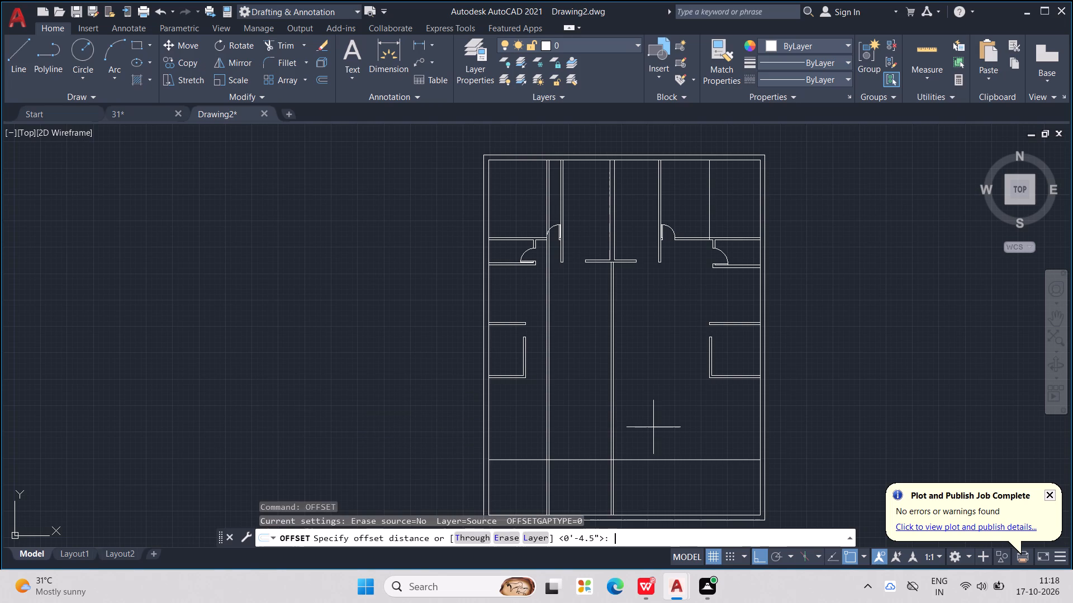
pyautogui.write("9'")
pyautogui.press('7')
pyautogui.hotkey('shift', '"')
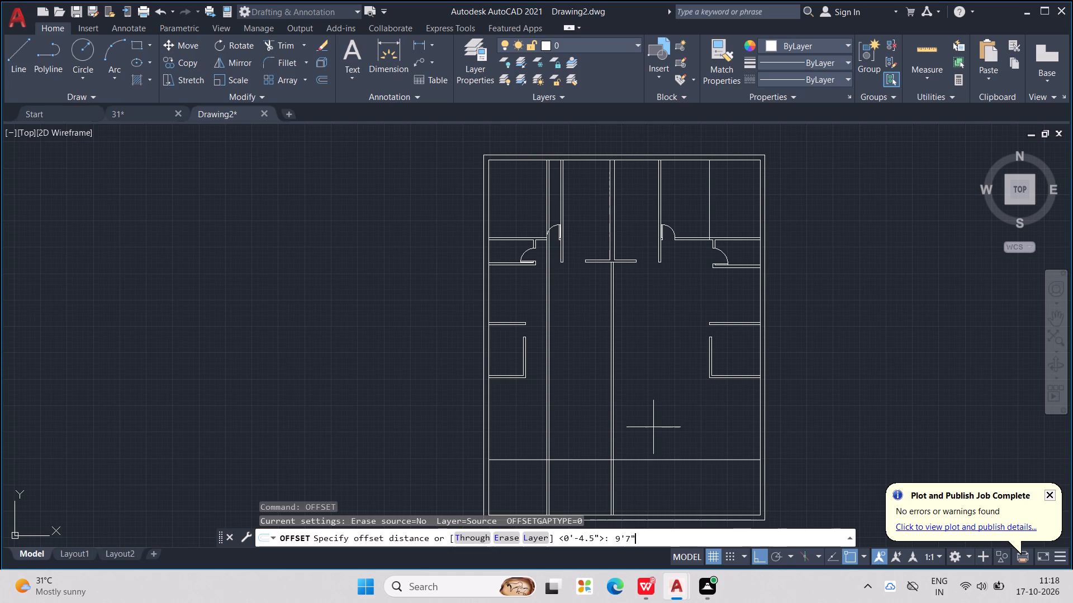
pyautogui.press('Return')
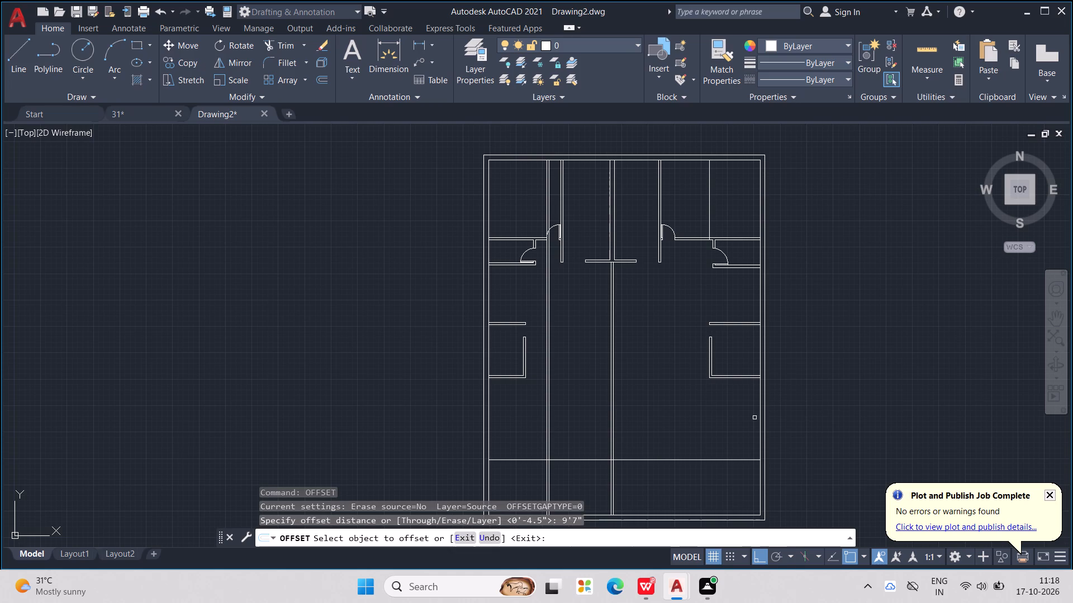
pyautogui.click(759, 405)
pyautogui.click(654, 435)
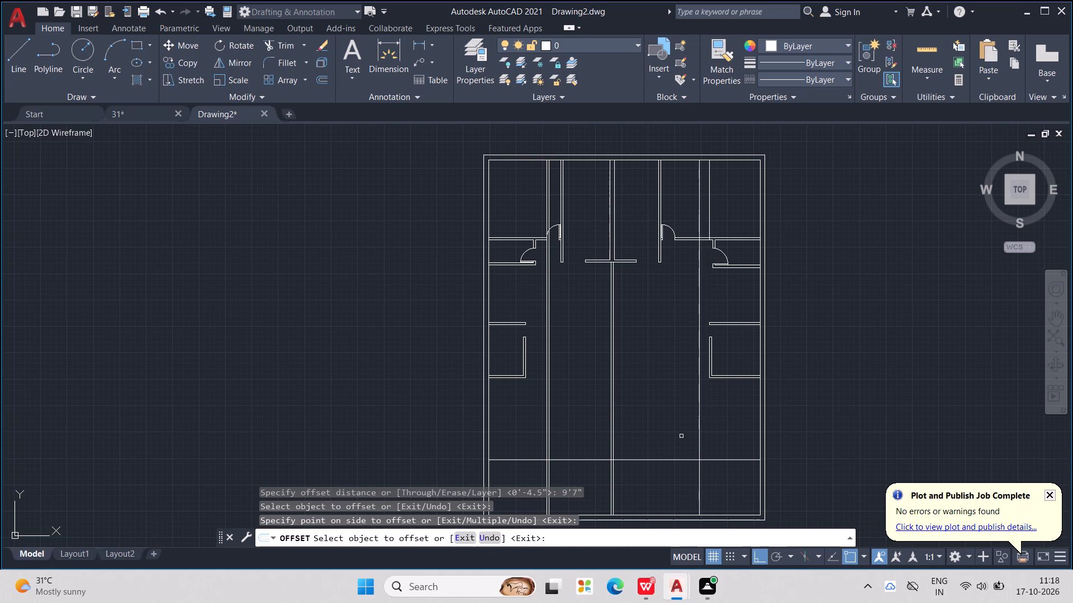
pyautogui.press('Escape')
pyautogui.press('Escape')
pyautogui.press('Escape')
pyautogui.press('Escape')
pyautogui.press('Escape')
pyautogui.press('Escape')
pyautogui.press('Escape')
pyautogui.press('Escape')
pyautogui.press('Escape')
pyautogui.press('Escape')
pyautogui.press('Escape')
pyautogui.press('Escape')
pyautogui.press('Escape')
pyautogui.press('Escape')
pyautogui.press('Escape')
pyautogui.press('Escape')
pyautogui.press('Escape')
pyautogui.press('Escape')
pyautogui.press('Escape')
pyautogui.press('Escape')
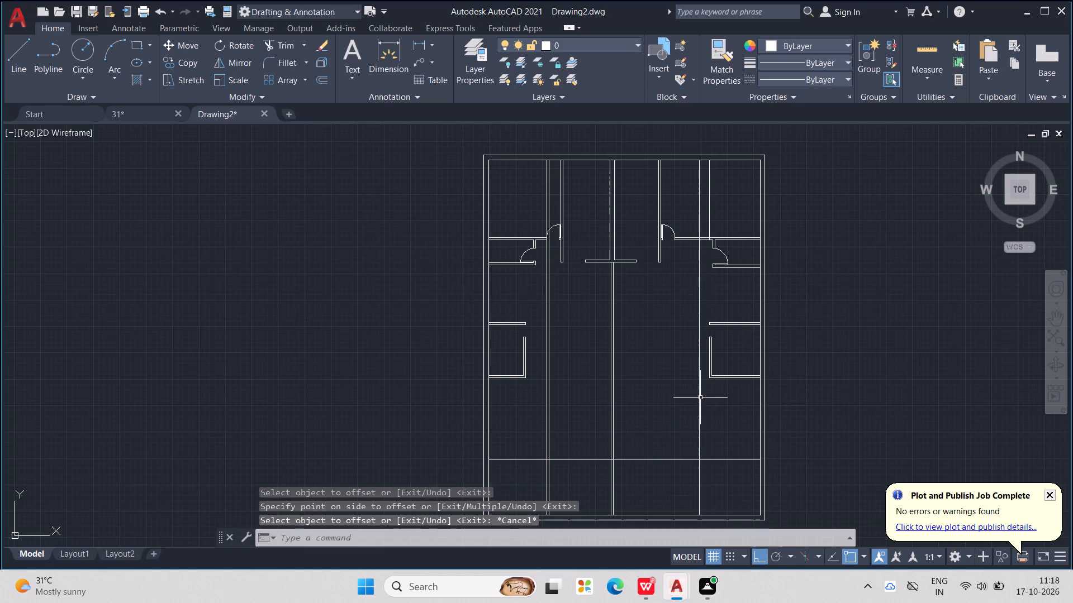
# Offset the new vertical line in the right half 4.5" toward the central wall.
pyautogui.write('OFF')
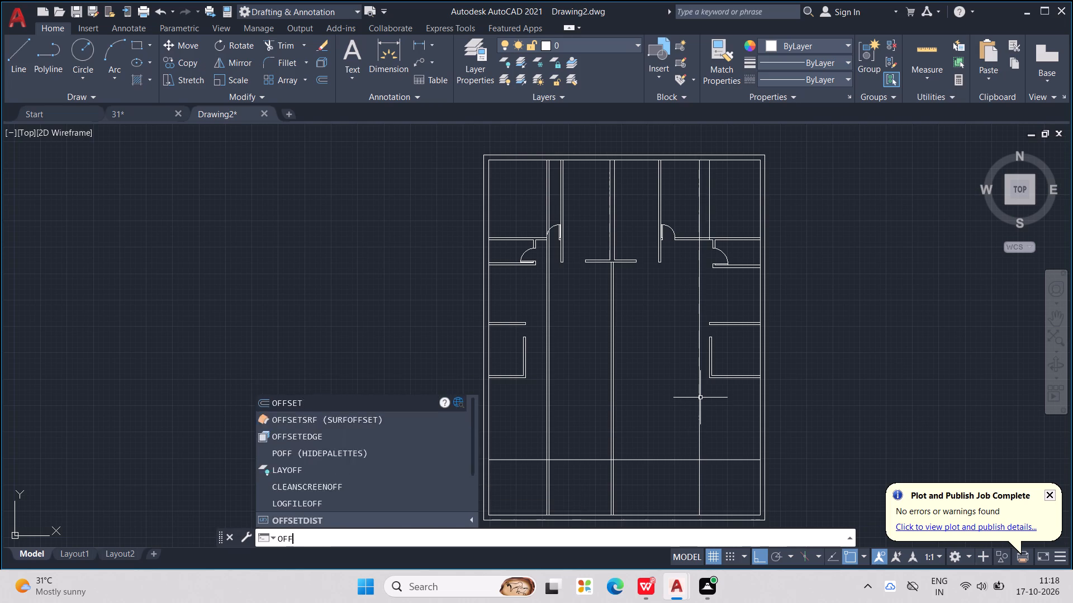
pyautogui.press('Return')
pyautogui.press('4')
pyautogui.press('.')
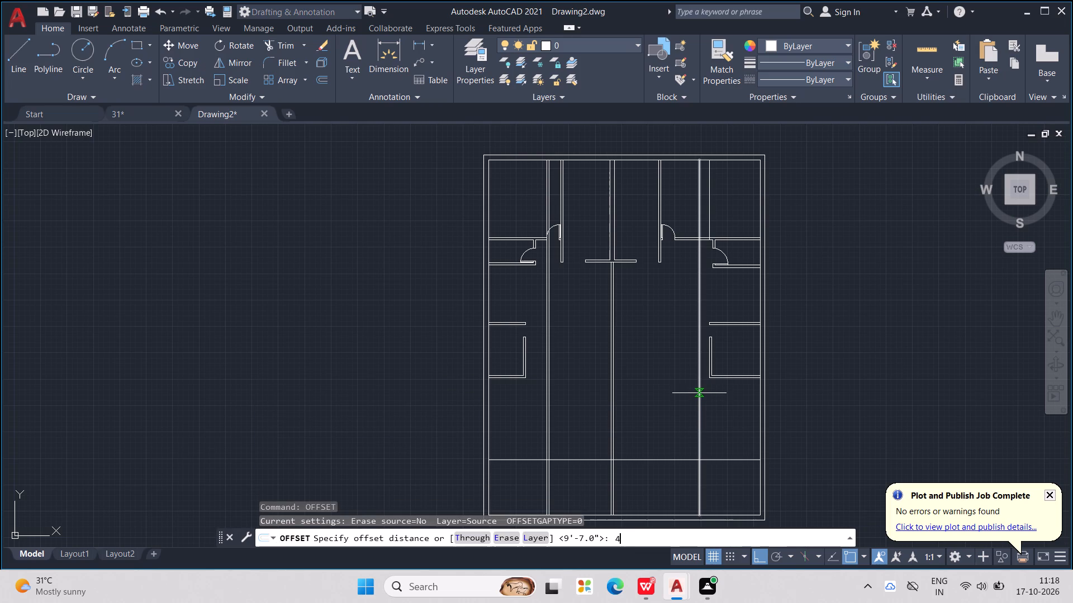
pyautogui.press('5')
pyautogui.hotkey('shift', '"')
pyautogui.press('Return')
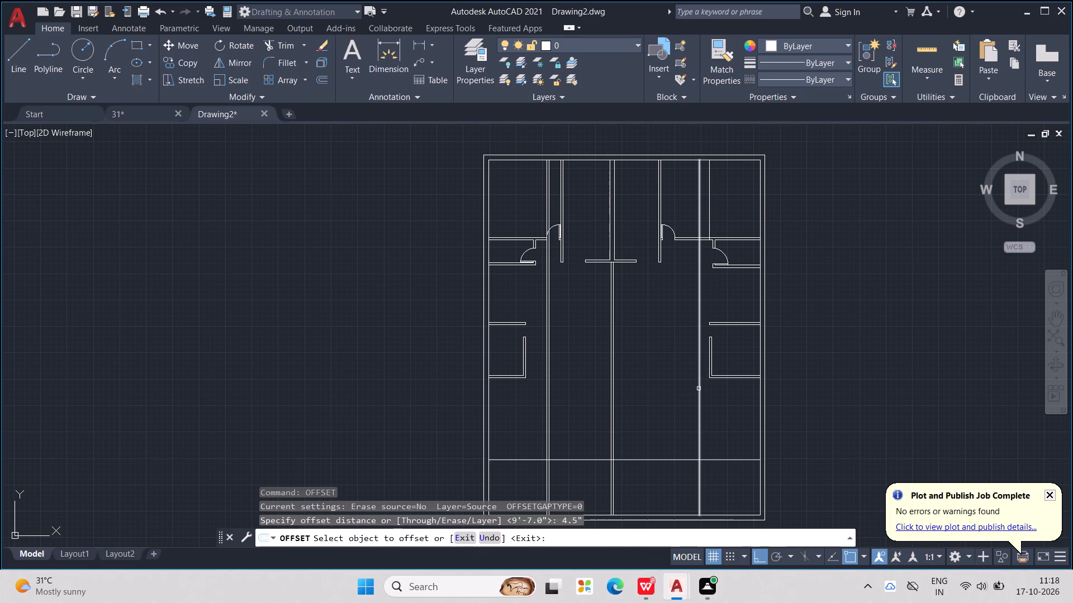
pyautogui.click(697, 388)
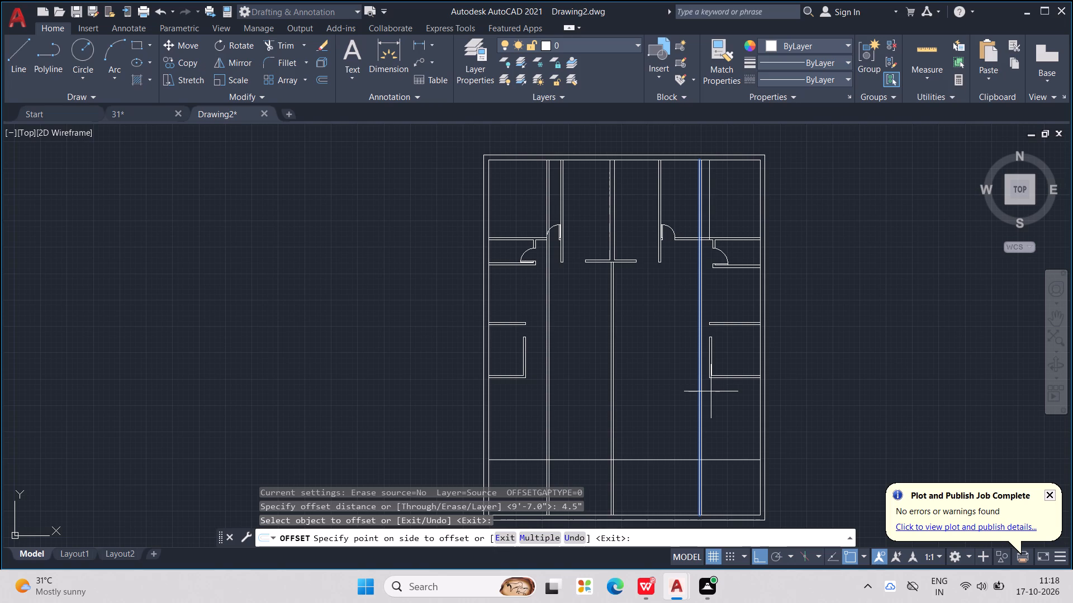
pyautogui.click(679, 397)
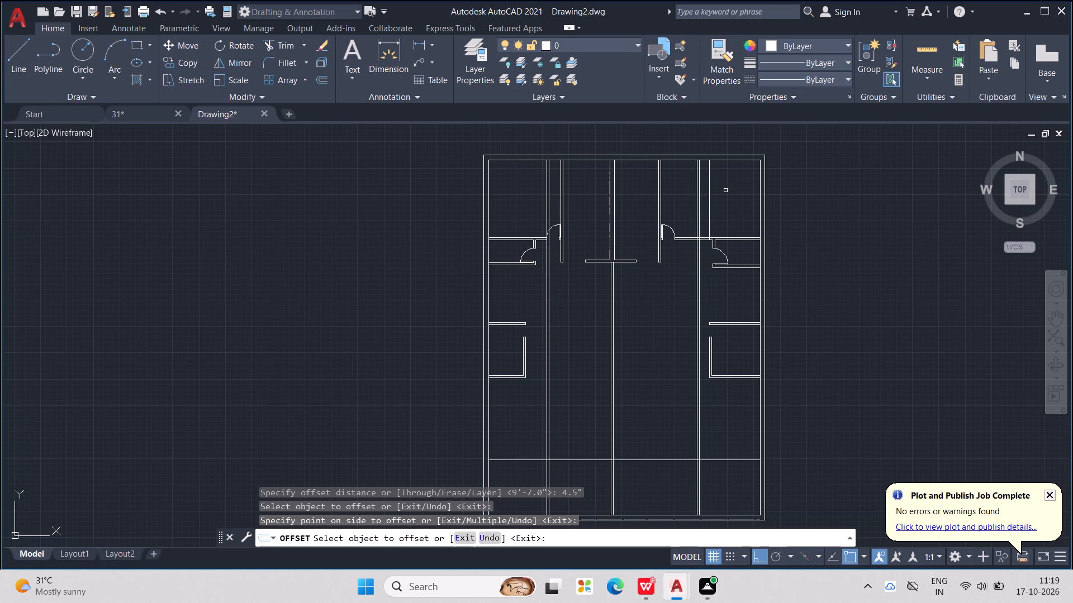
# Measure the plan's overall width between the top outer wall's two outer corners.
pyautogui.moveTo(725, 190); pyautogui.dragTo(686, 199, button='middle')
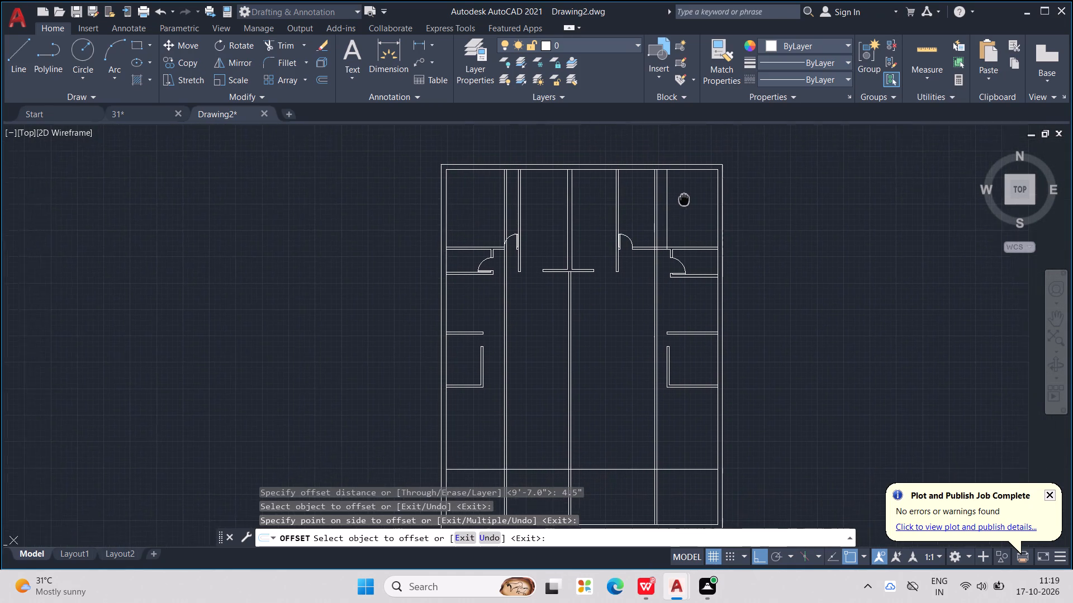
pyautogui.moveTo(686, 199); pyautogui.dragTo(695, 195, button='middle')
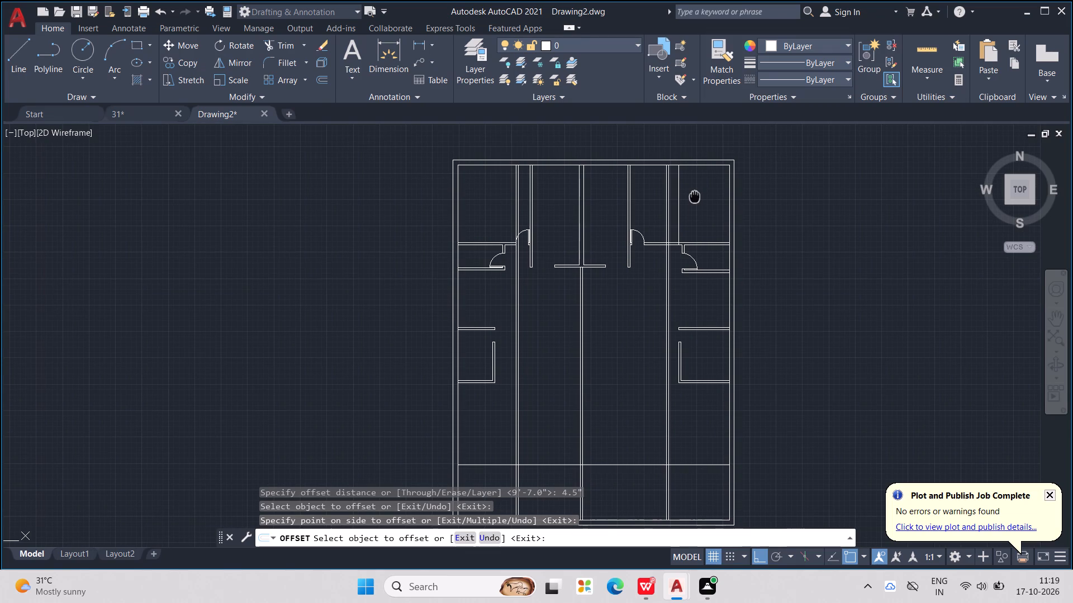
pyautogui.moveTo(695, 195); pyautogui.dragTo(695, 195, button='middle')
pyautogui.click(389, 50)
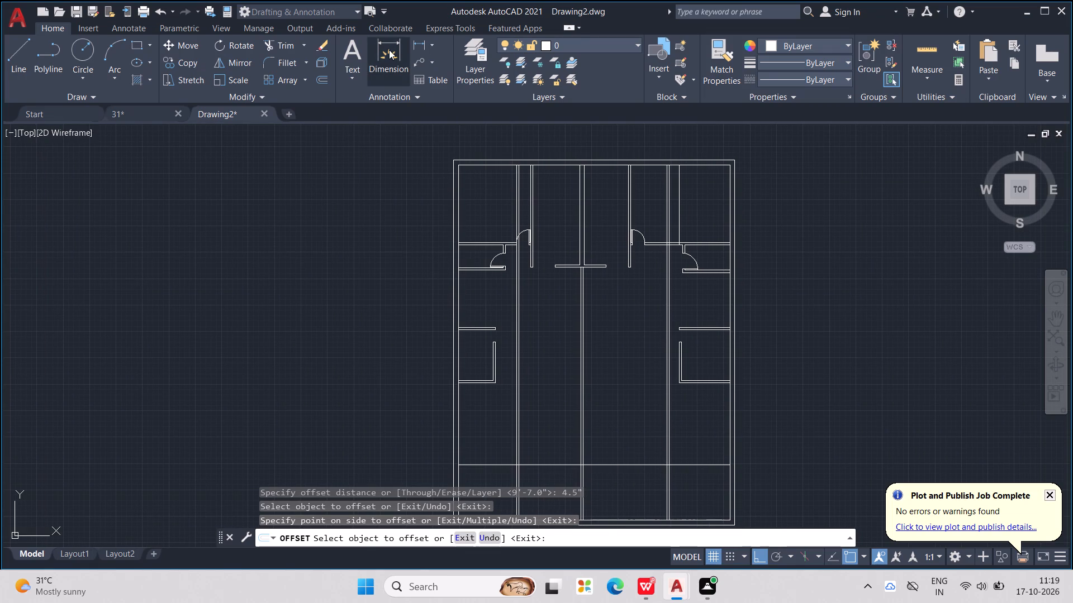
pyautogui.scroll(-2, 449, 149)
pyautogui.click(452, 152)
pyautogui.scroll(3, 564, 151)
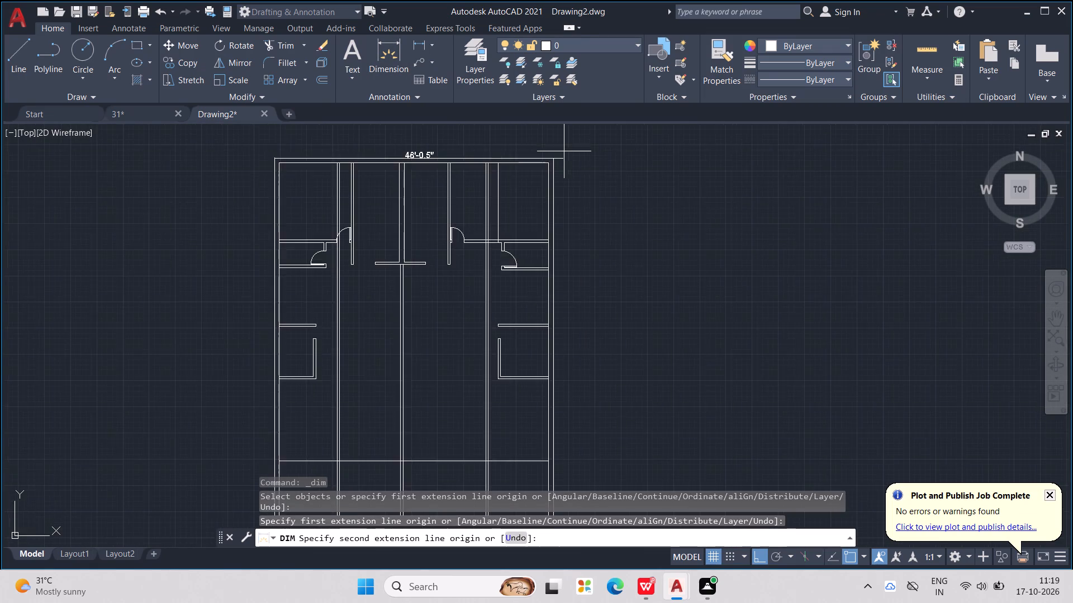
pyautogui.scroll(1, 563, 154)
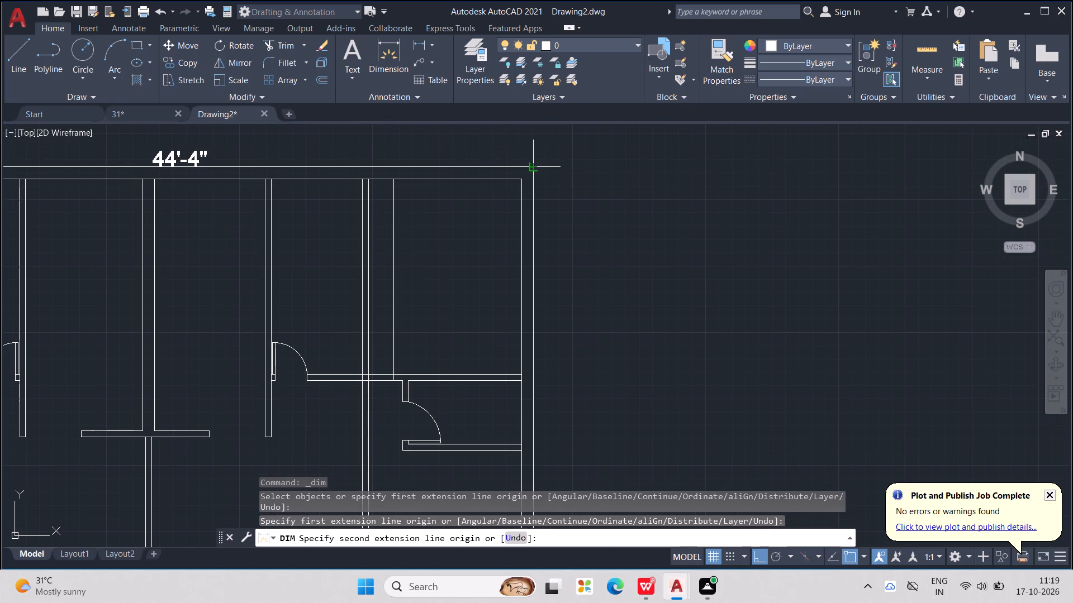
pyautogui.press('Escape')
pyautogui.press('Escape')
pyautogui.press('Escape')
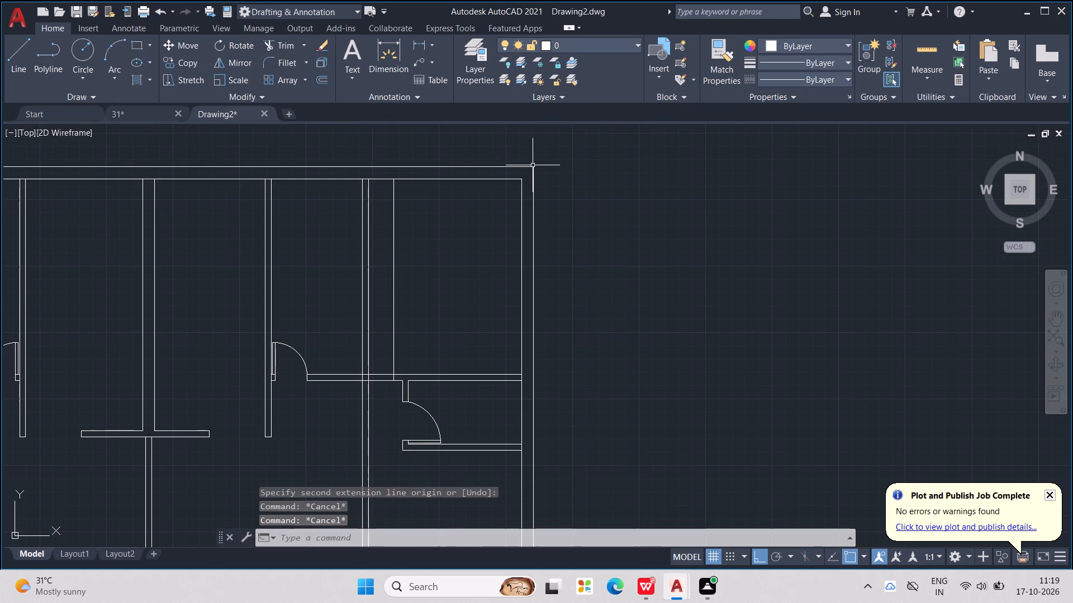
# Measure the clear width between the central wall's right face and the first partition to its right along the top wall.
pyautogui.moveTo(533, 165); pyautogui.dragTo(714, 174, button='middle')
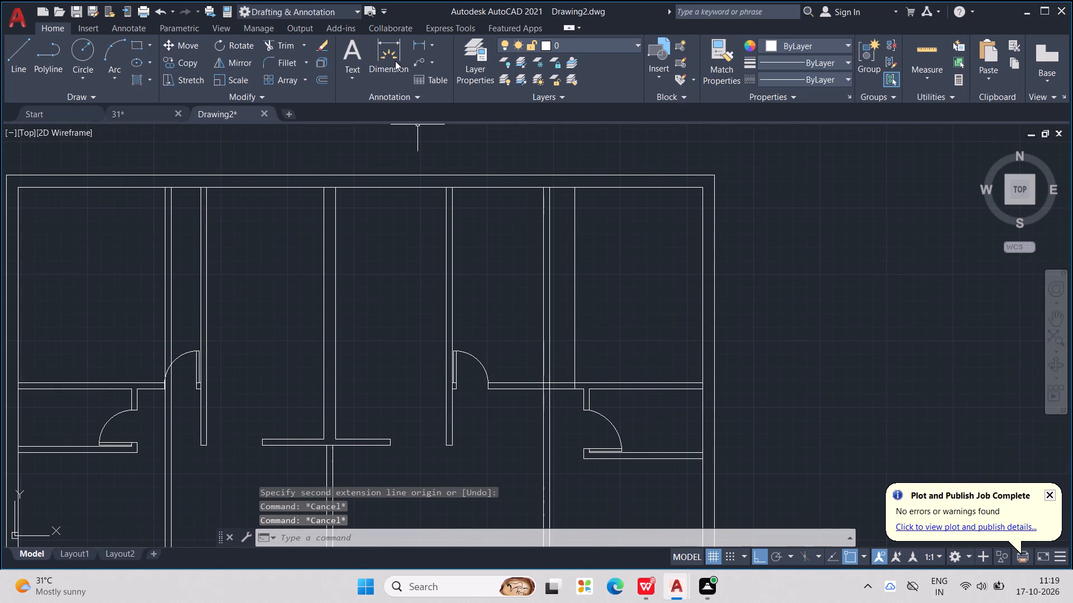
pyautogui.click(395, 61)
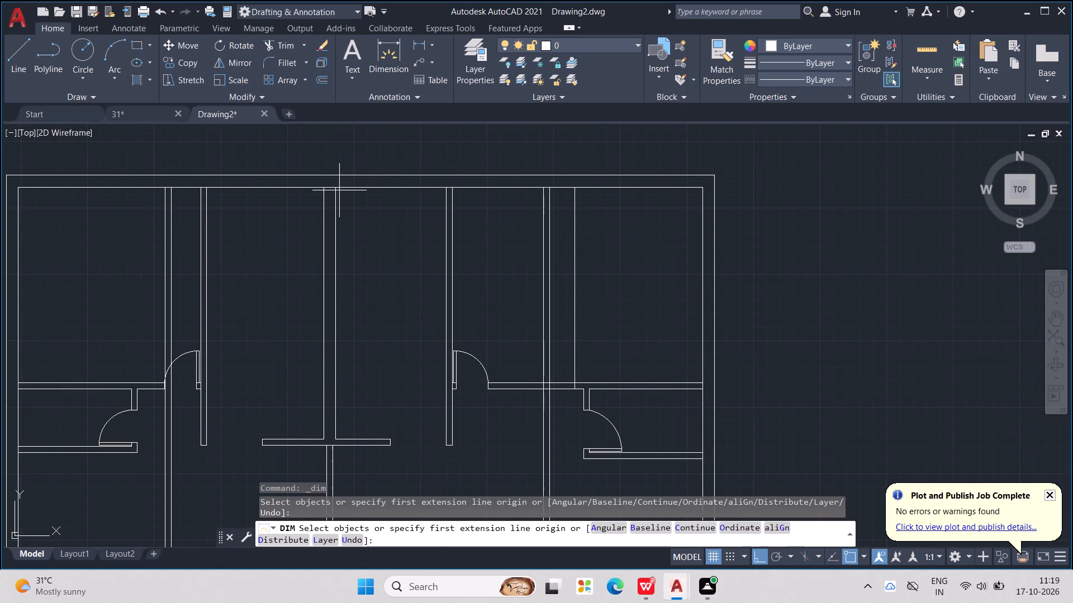
pyautogui.click(337, 189)
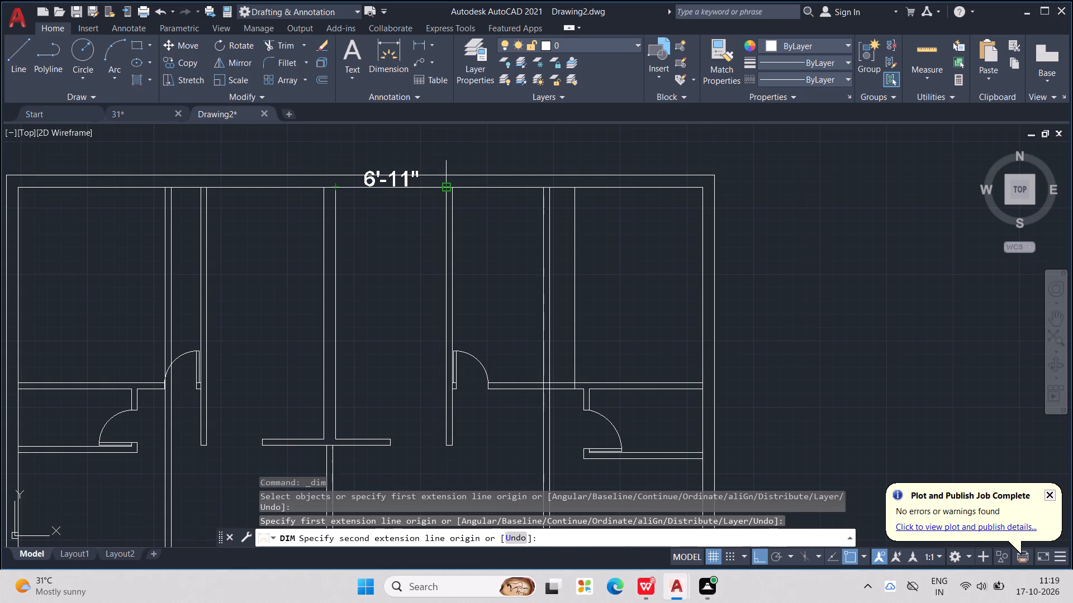
pyautogui.scroll(1, 446, 189)
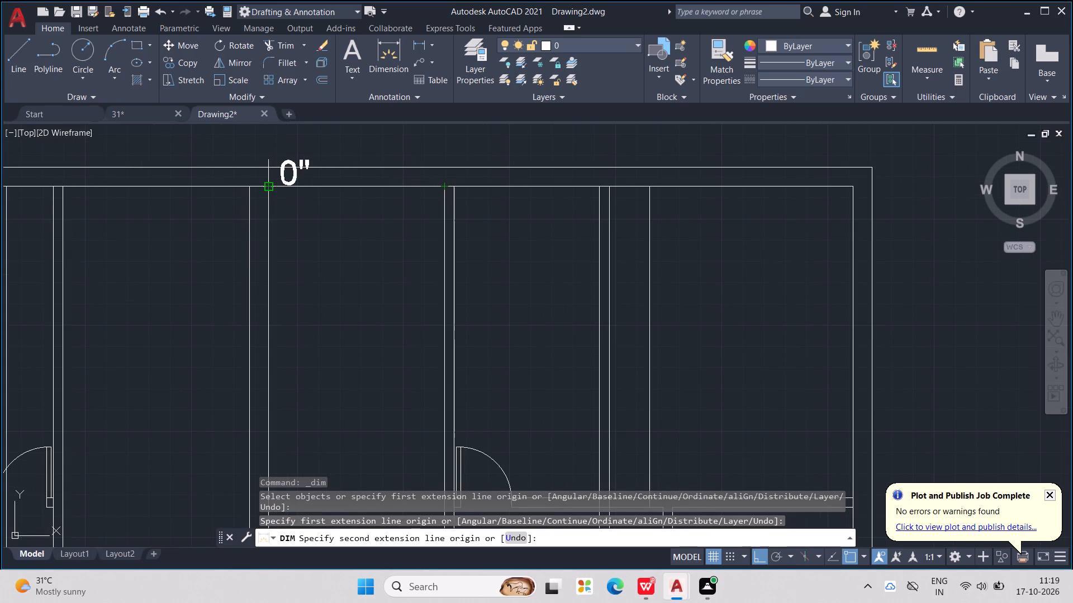
pyautogui.press('Escape')
# Measure from the central wall's left face to the far face of the first partition to its right.
pyautogui.click(384, 41)
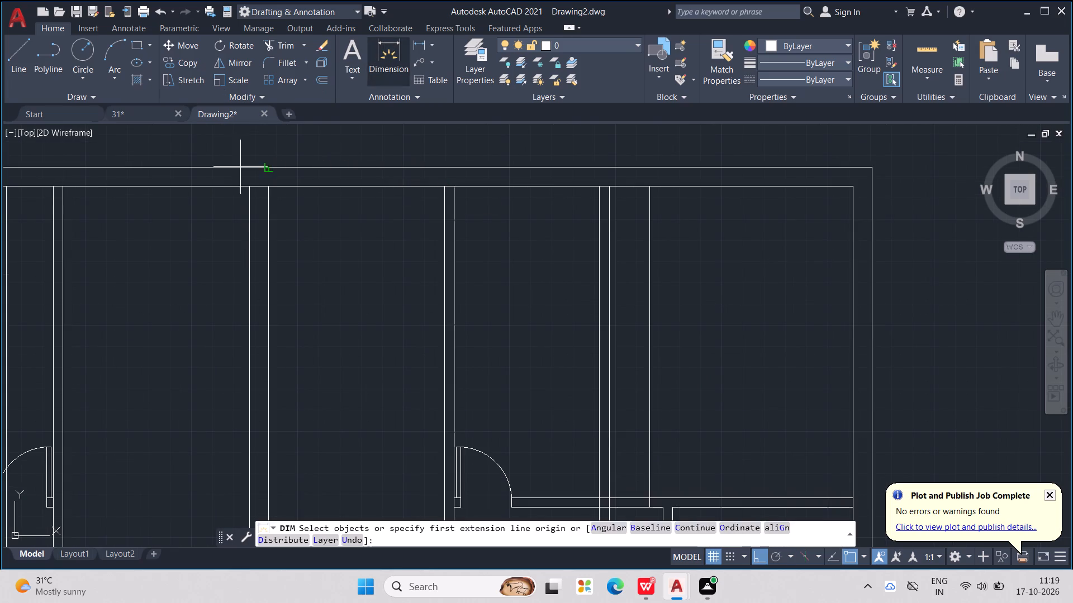
pyautogui.click(250, 189)
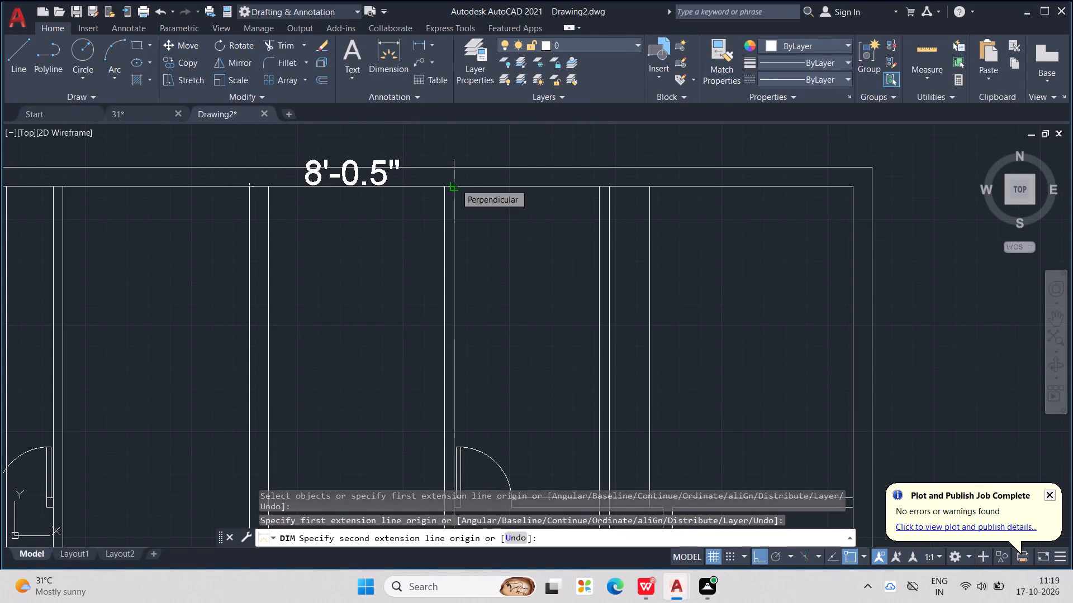
pyautogui.scroll(-1, 450, 188)
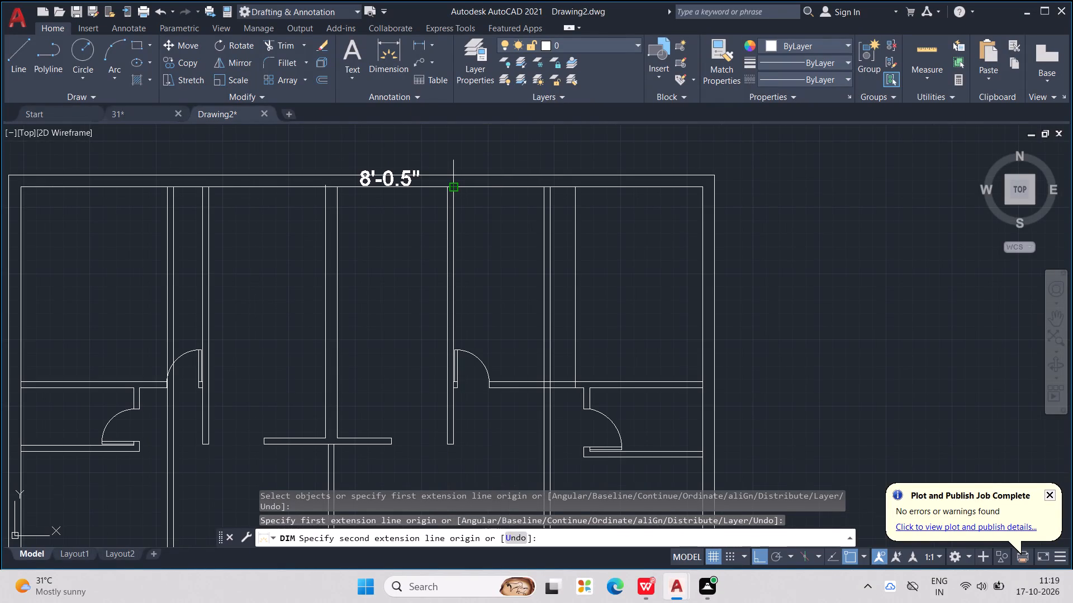
pyautogui.press('Escape')
pyautogui.press('Escape')
pyautogui.press('Escape')
pyautogui.press('Escape')
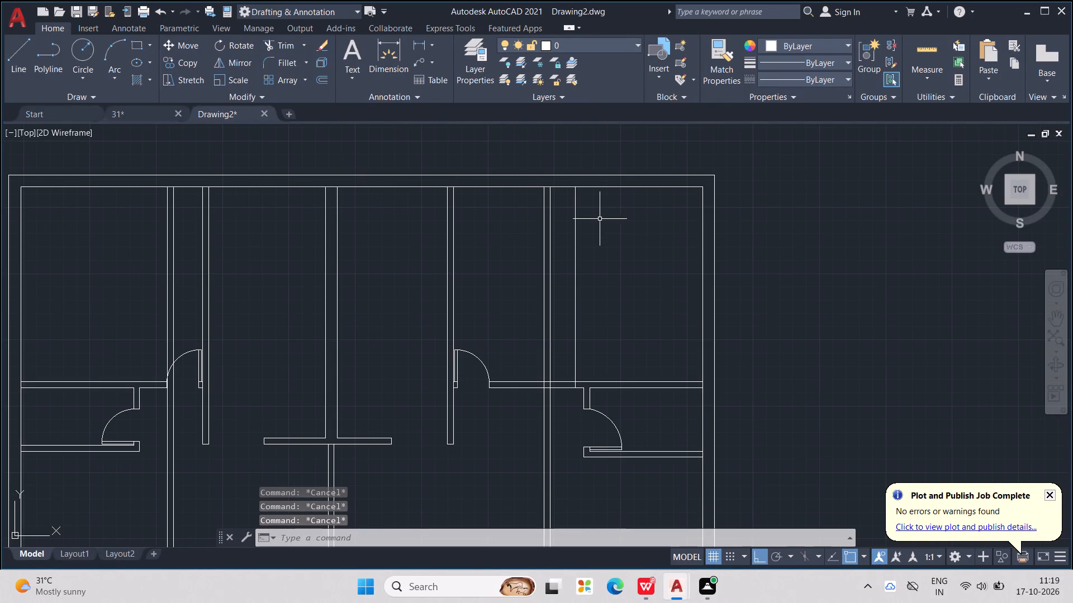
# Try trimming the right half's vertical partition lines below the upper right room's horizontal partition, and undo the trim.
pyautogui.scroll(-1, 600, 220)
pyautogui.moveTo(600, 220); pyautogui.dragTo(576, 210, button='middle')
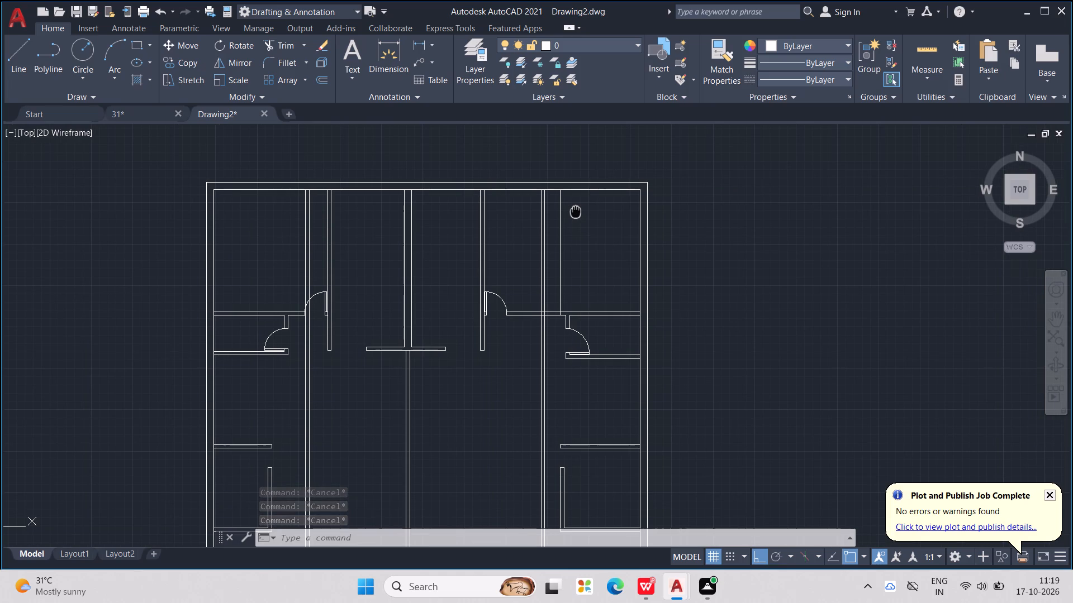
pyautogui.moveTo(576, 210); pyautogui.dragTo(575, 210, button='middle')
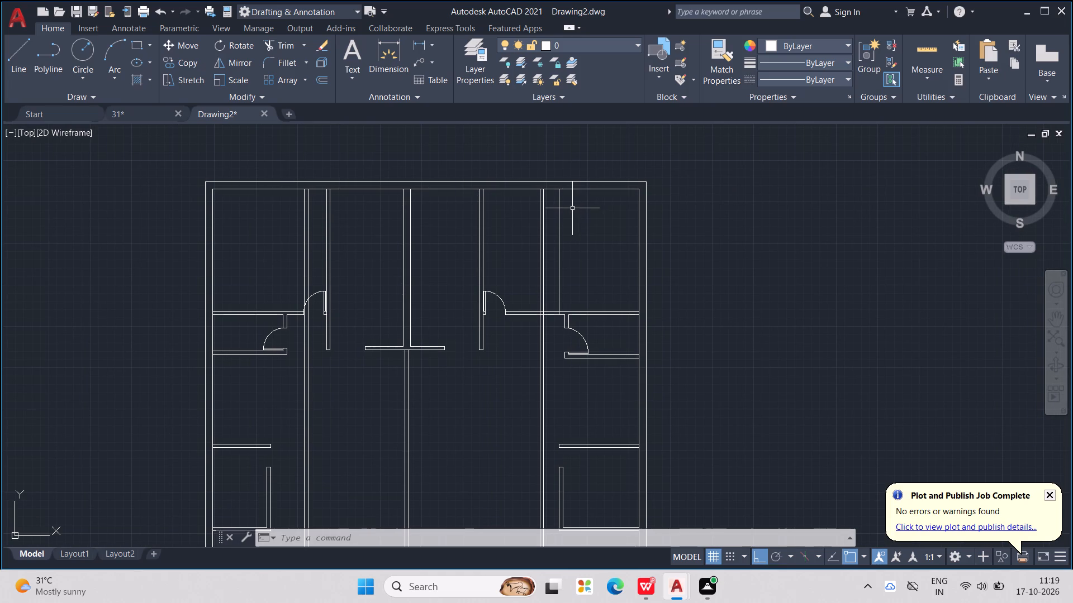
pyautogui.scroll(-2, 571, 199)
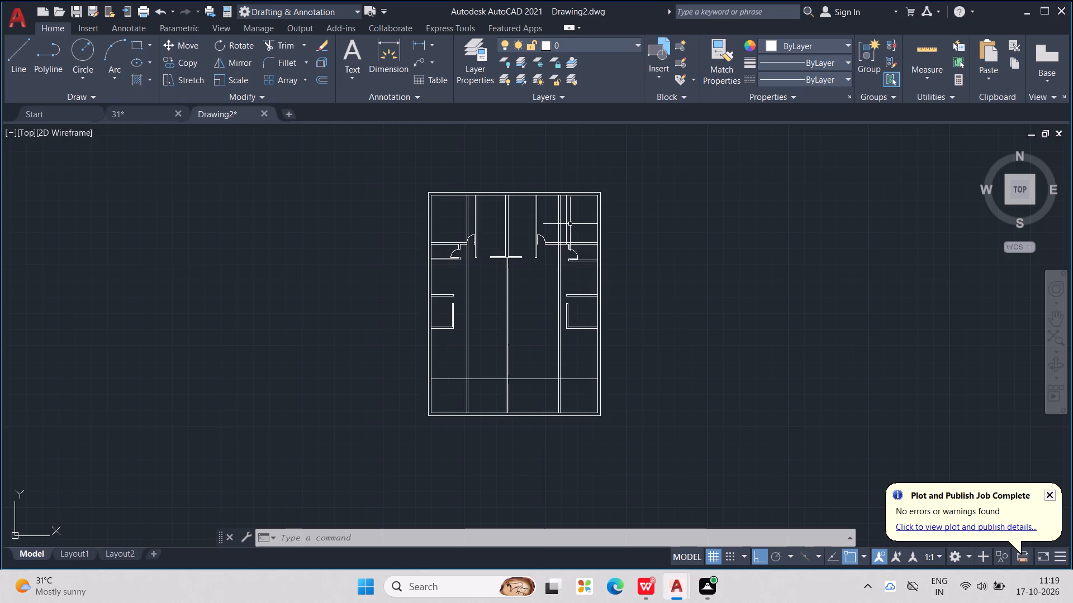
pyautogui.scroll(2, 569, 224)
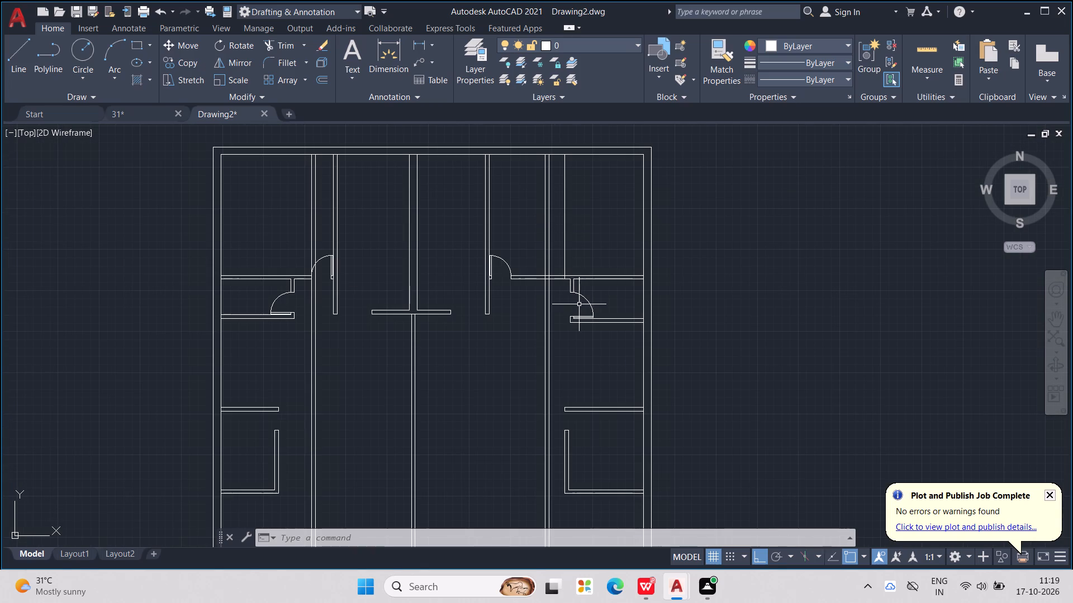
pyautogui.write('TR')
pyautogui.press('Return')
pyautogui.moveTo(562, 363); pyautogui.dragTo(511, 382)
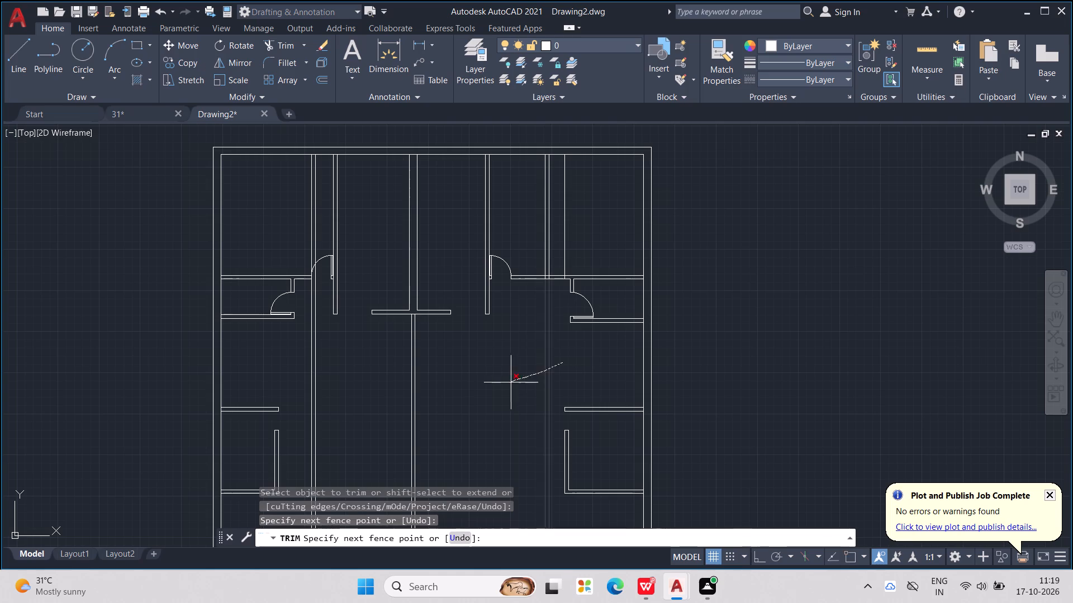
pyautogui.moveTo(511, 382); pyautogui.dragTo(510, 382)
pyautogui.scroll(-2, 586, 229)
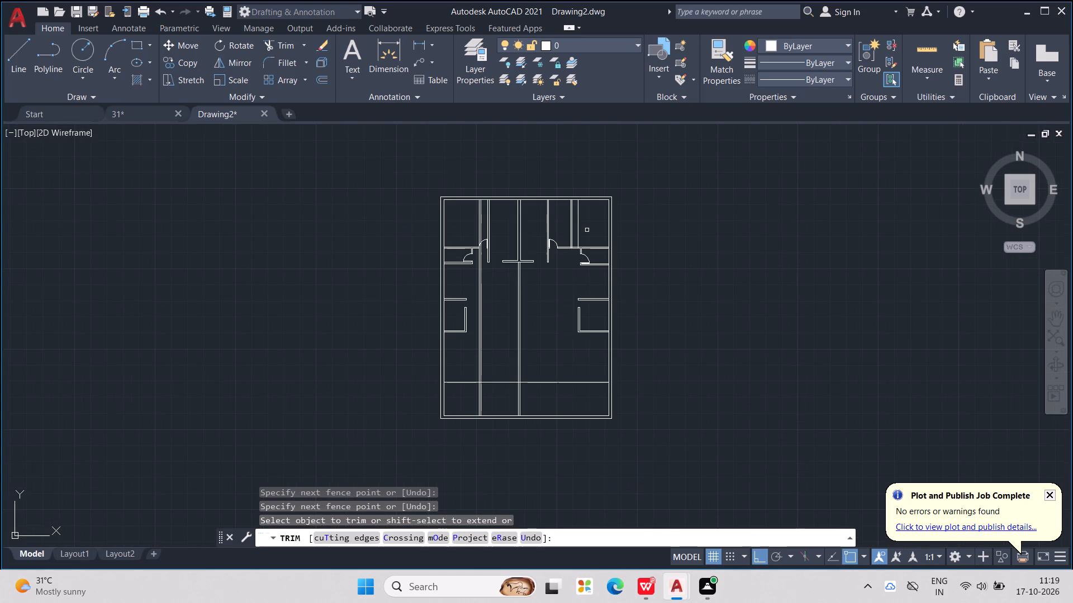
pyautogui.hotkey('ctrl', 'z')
# Trim the three vertical lines crossing the upper right room, including their pieces inside the horizontal partition.
pyautogui.moveTo(575, 212); pyautogui.dragTo(539, 228)
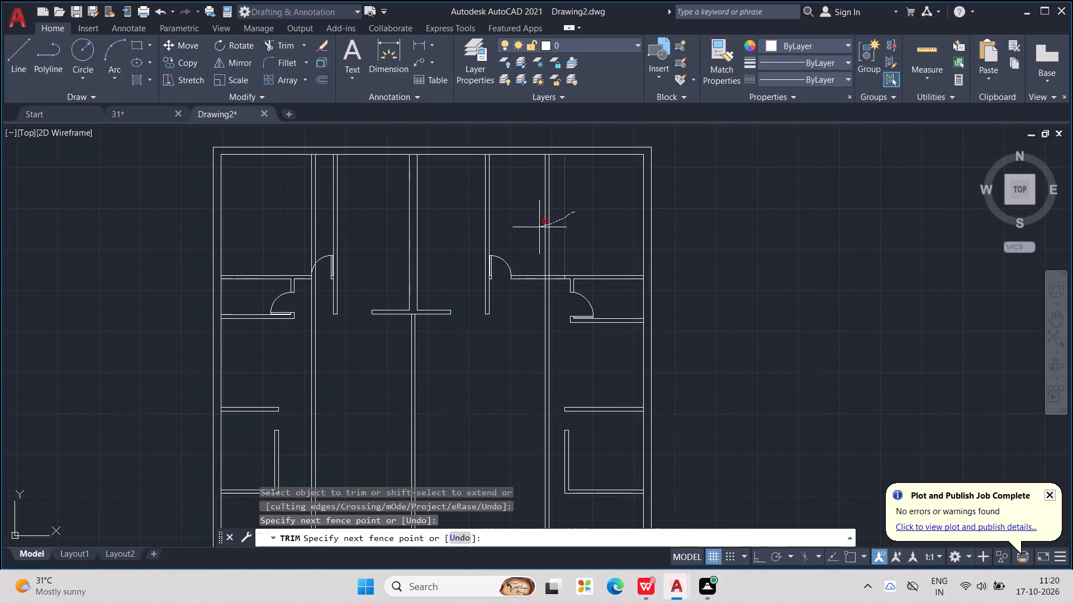
pyautogui.moveTo(539, 228); pyautogui.dragTo(533, 229)
pyautogui.scroll(4, 550, 270)
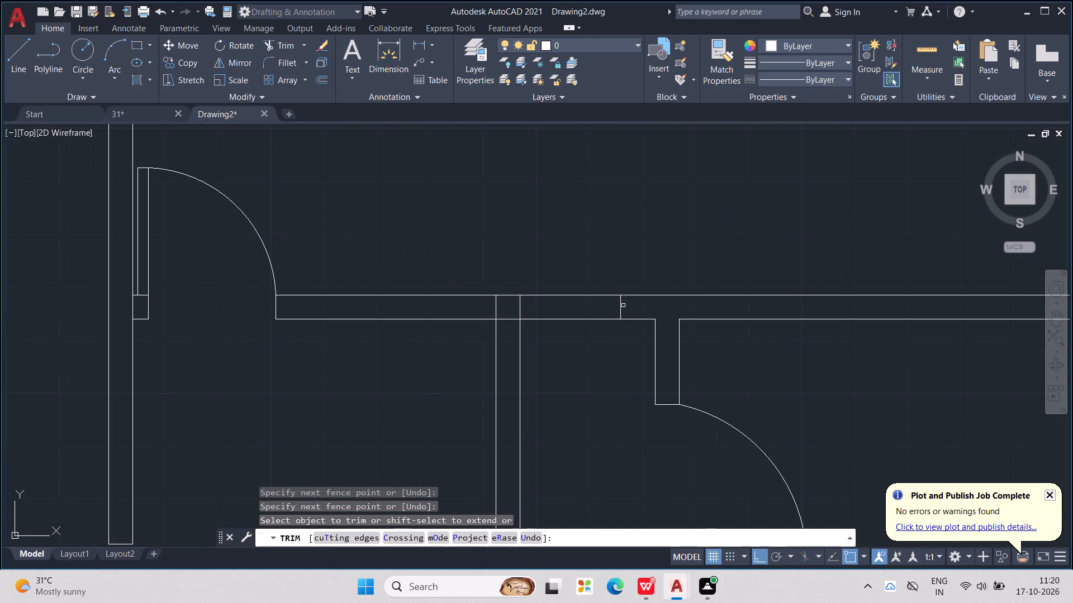
pyautogui.moveTo(623, 305); pyautogui.dragTo(540, 312)
pyautogui.moveTo(526, 311); pyautogui.dragTo(494, 310)
pyautogui.scroll(-3, 492, 305)
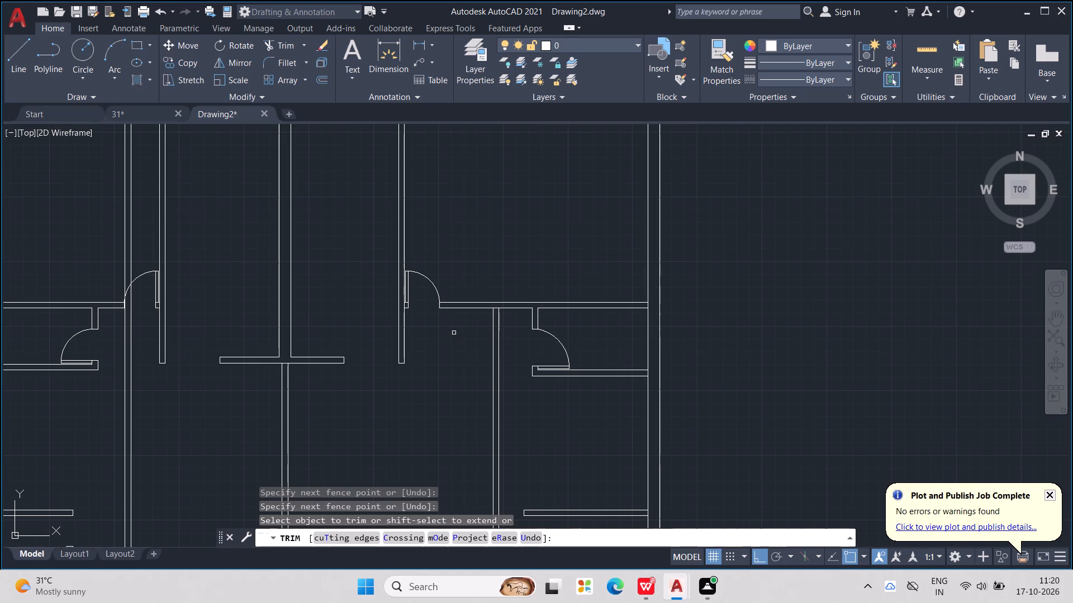
pyautogui.scroll(-2, 454, 332)
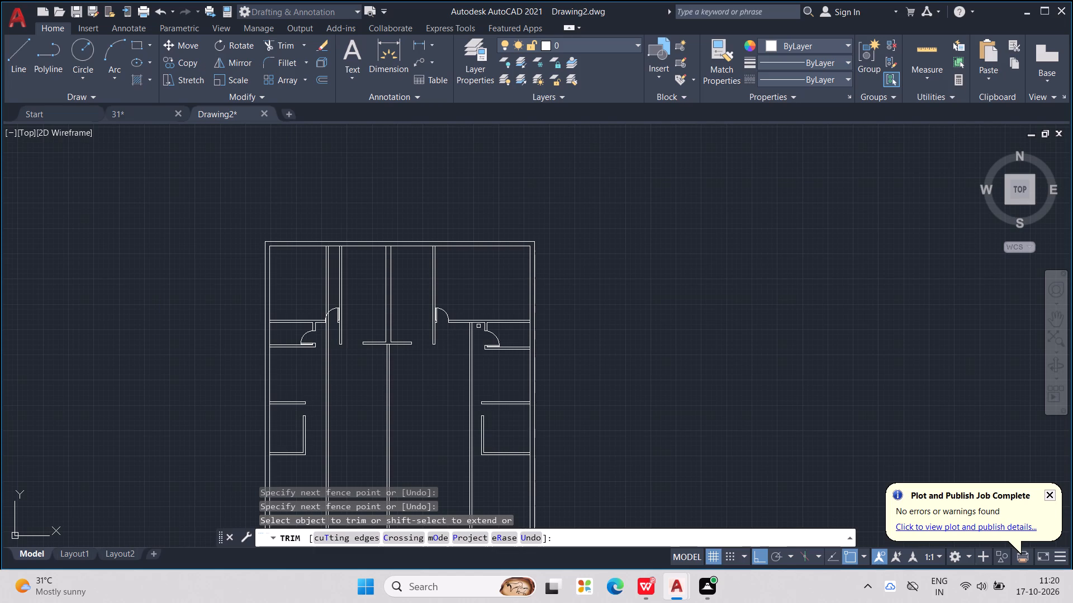
pyautogui.scroll(1, 472, 319)
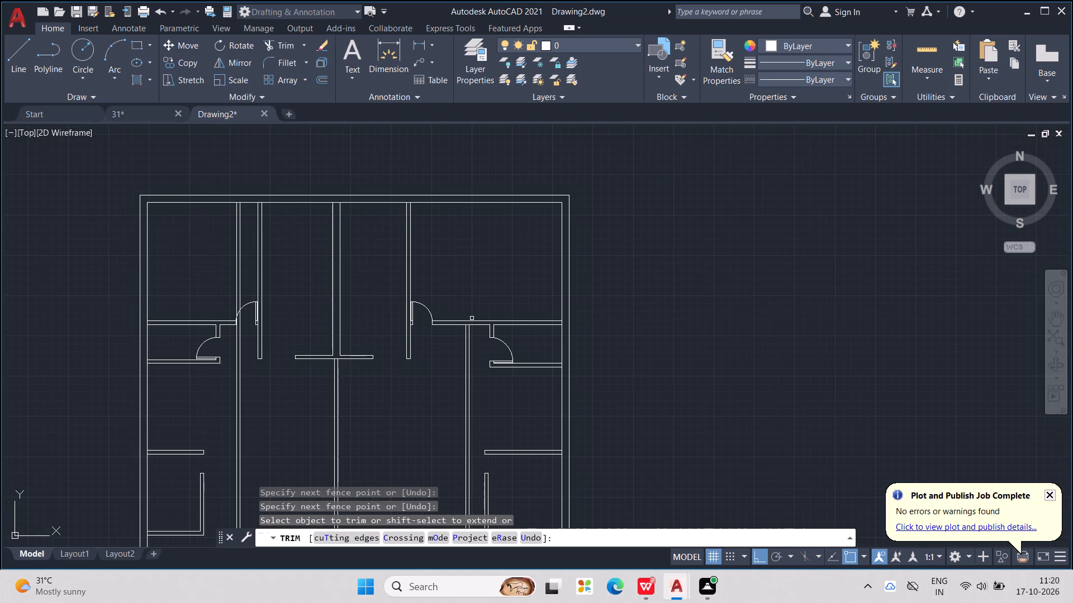
pyautogui.press('Escape')
pyautogui.press('Escape')
# Extend the right half's two vertical partition lines up to the top outer wall's inner line.
pyautogui.press('e')
pyautogui.press('x')
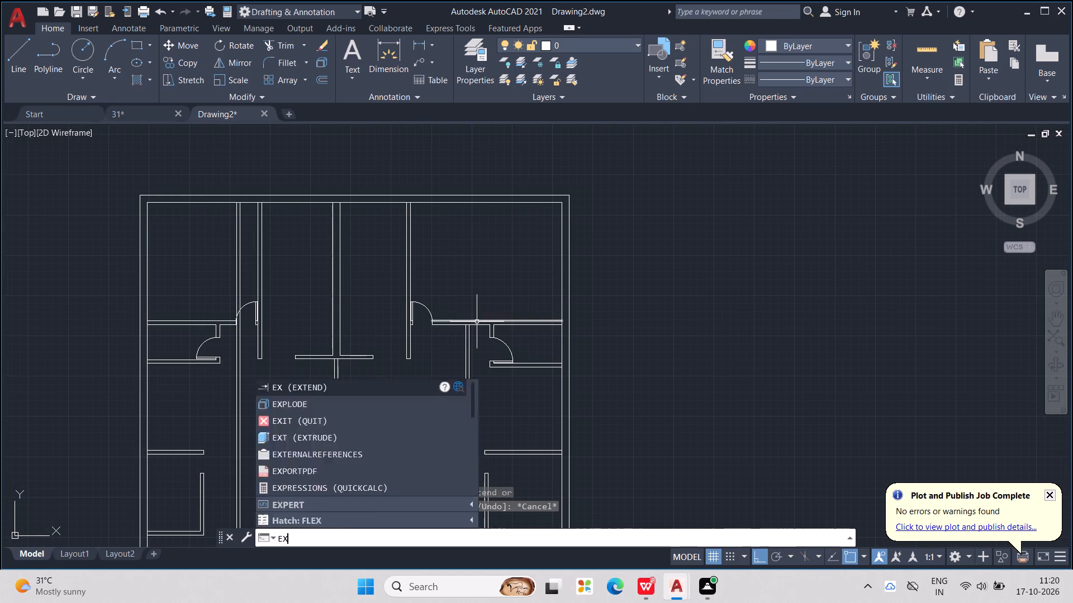
pyautogui.press('Return')
pyautogui.moveTo(478, 347); pyautogui.dragTo(445, 368)
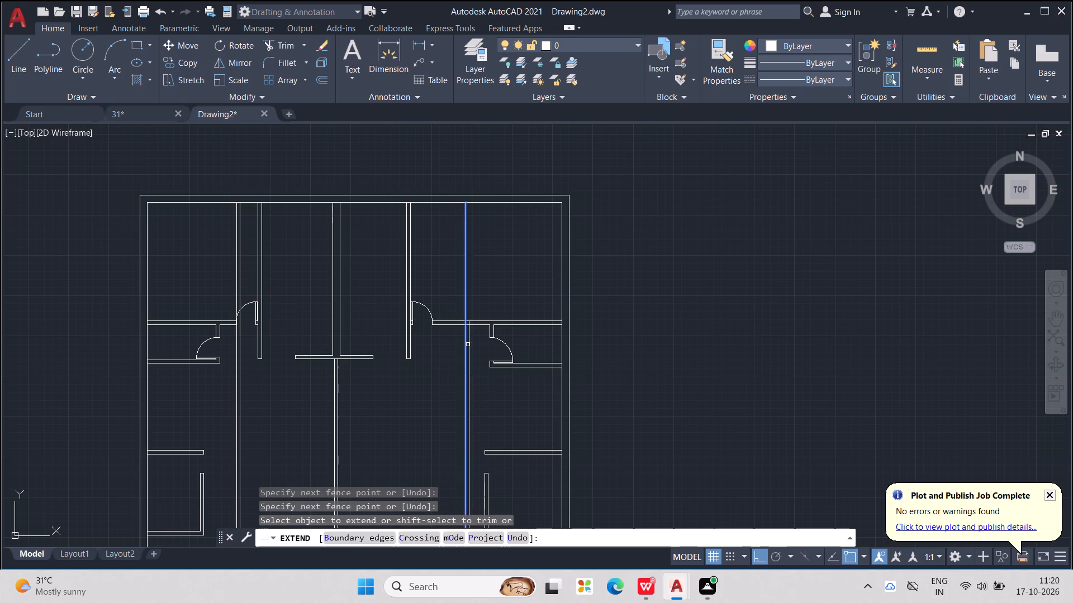
pyautogui.moveTo(474, 347); pyautogui.dragTo(448, 368)
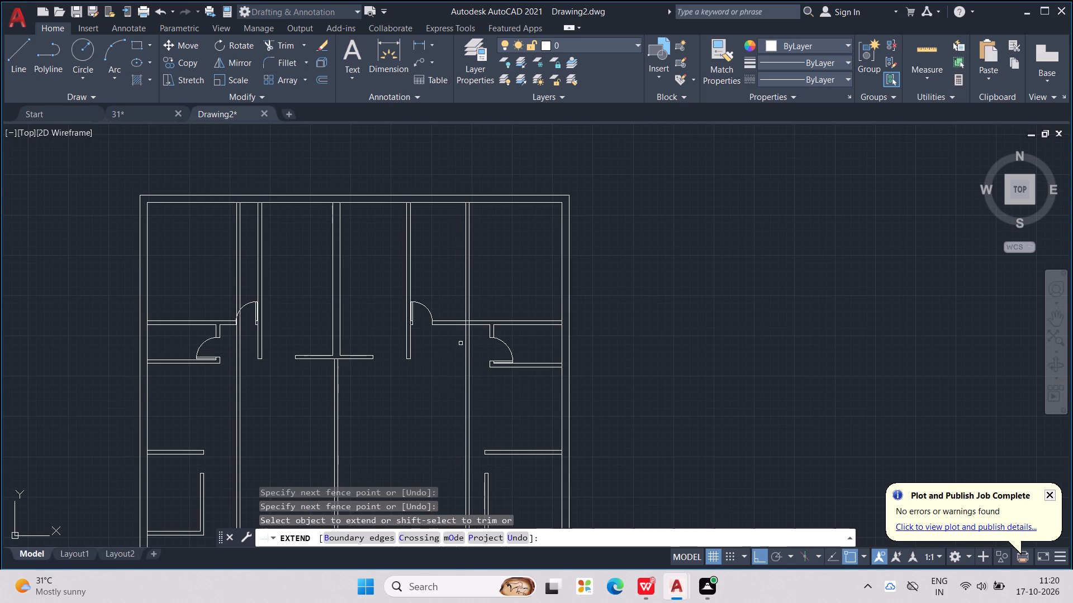
pyautogui.press('Escape')
pyautogui.press('Escape')
pyautogui.press('Escape')
pyautogui.press('Escape')
pyautogui.press('Escape')
pyautogui.press('Escape')
pyautogui.press('Escape')
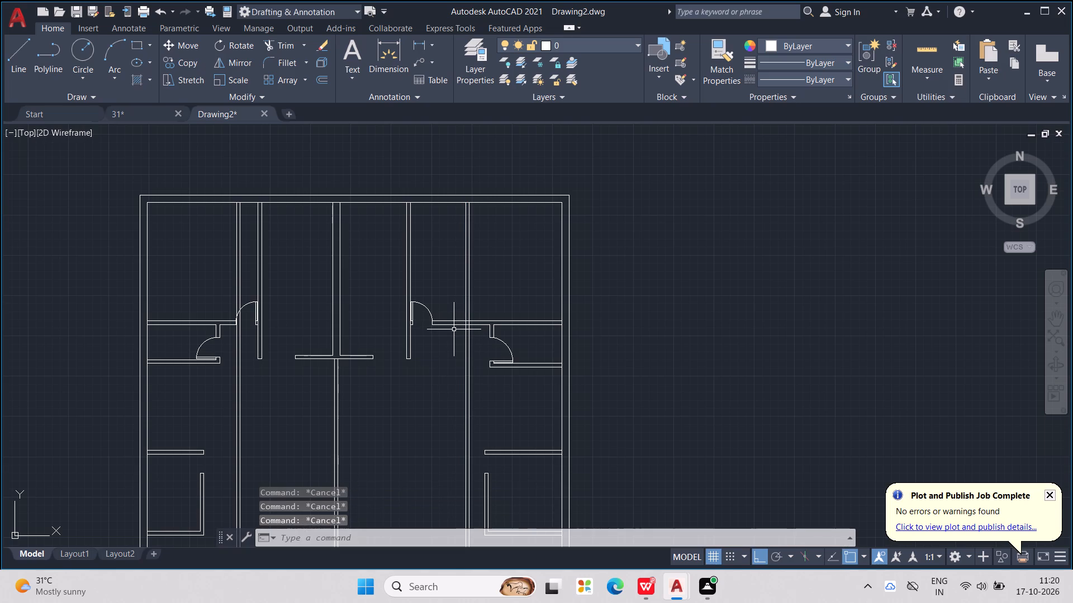
# Copy the swing door right of the central wall and paste it on the horizontal partition, its arc meeting the right vertical partition.
pyautogui.scroll(2, 459, 316)
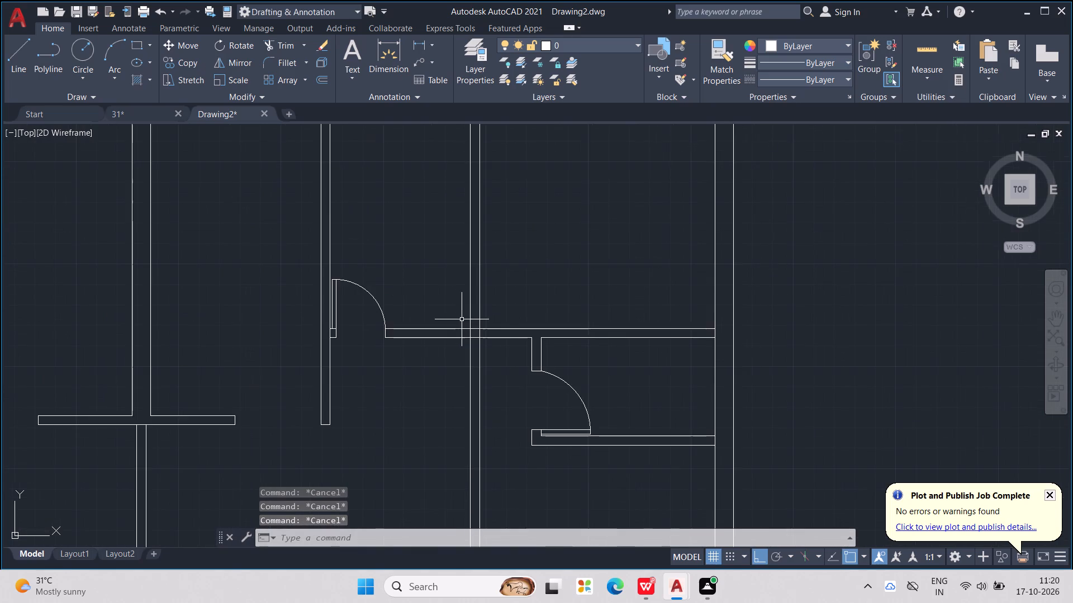
pyautogui.scroll(-1, 462, 319)
pyautogui.moveTo(462, 320); pyautogui.dragTo(480, 332, button='middle')
pyautogui.moveTo(374, 314); pyautogui.dragTo(442, 372)
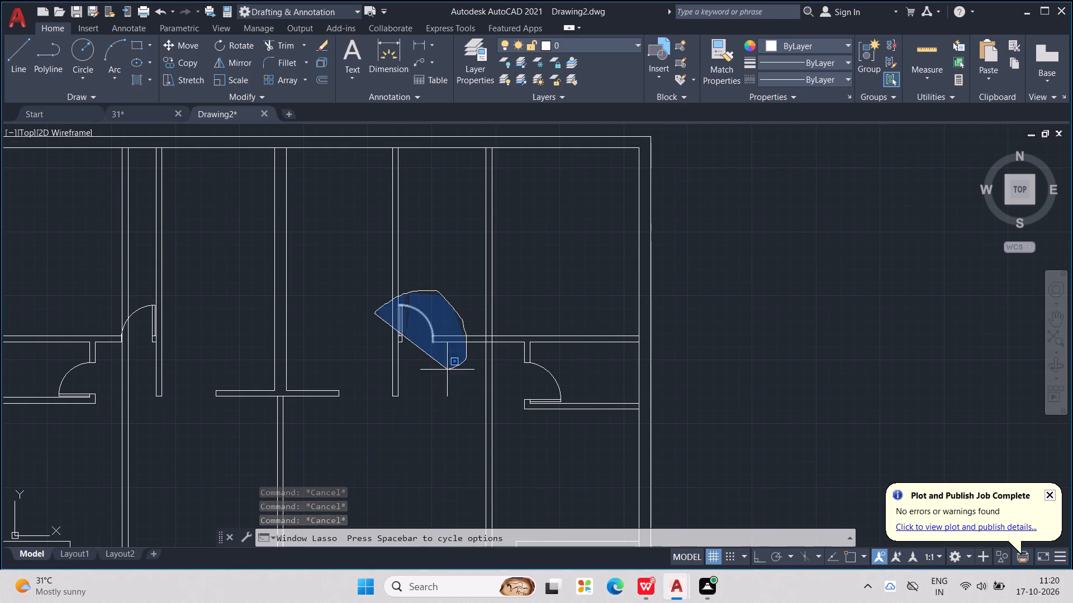
pyautogui.moveTo(442, 372); pyautogui.dragTo(414, 366)
pyautogui.hotkey('ctrl', 'c')
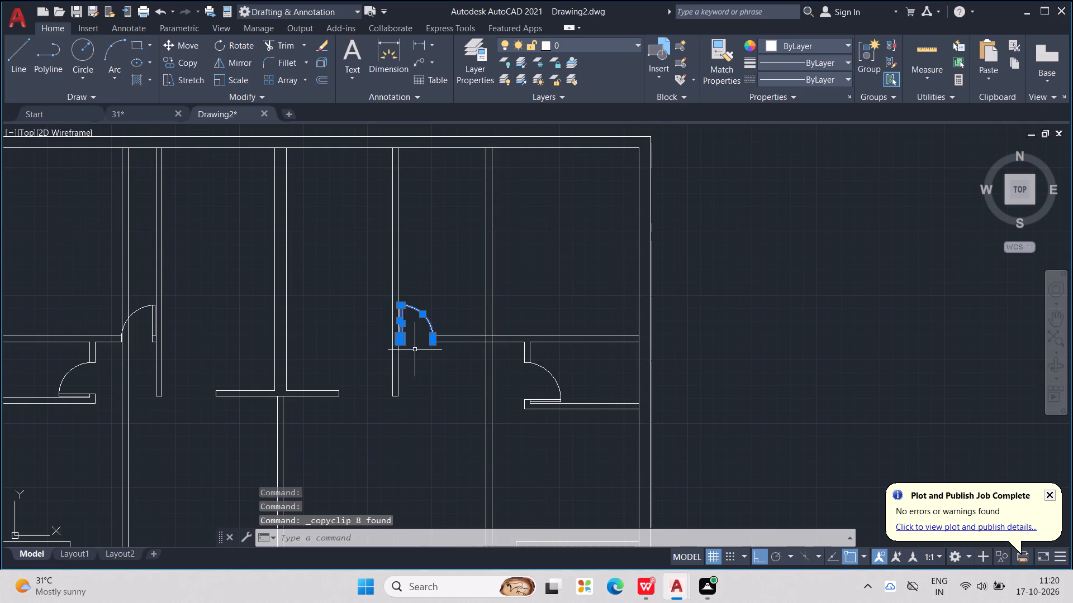
pyautogui.hotkey('ctrl', 'v')
pyautogui.scroll(1, 451, 336)
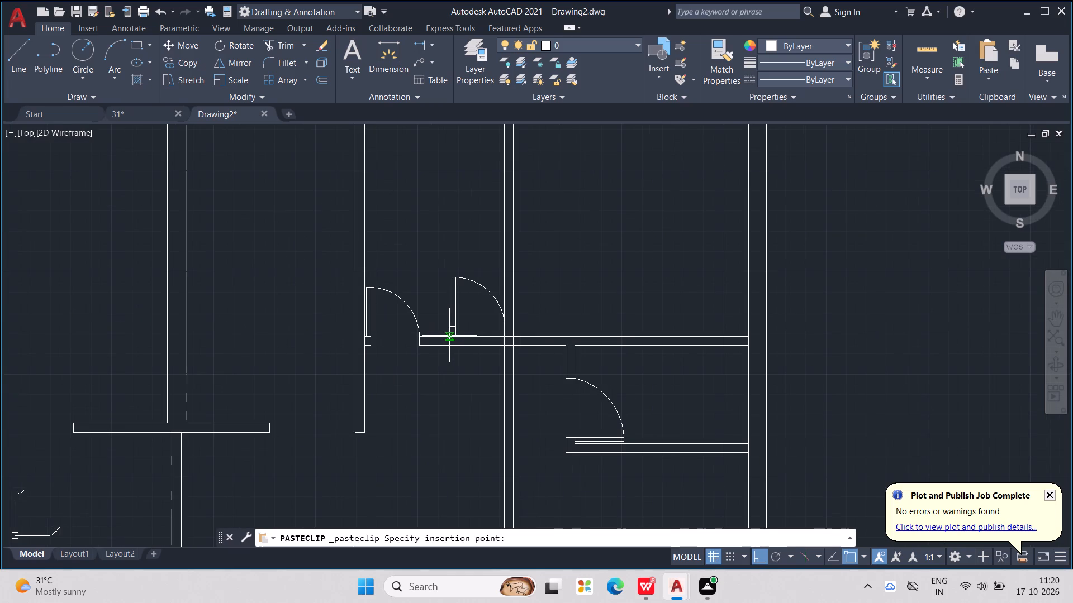
pyautogui.moveTo(449, 336); pyautogui.dragTo(750, 342, button='middle')
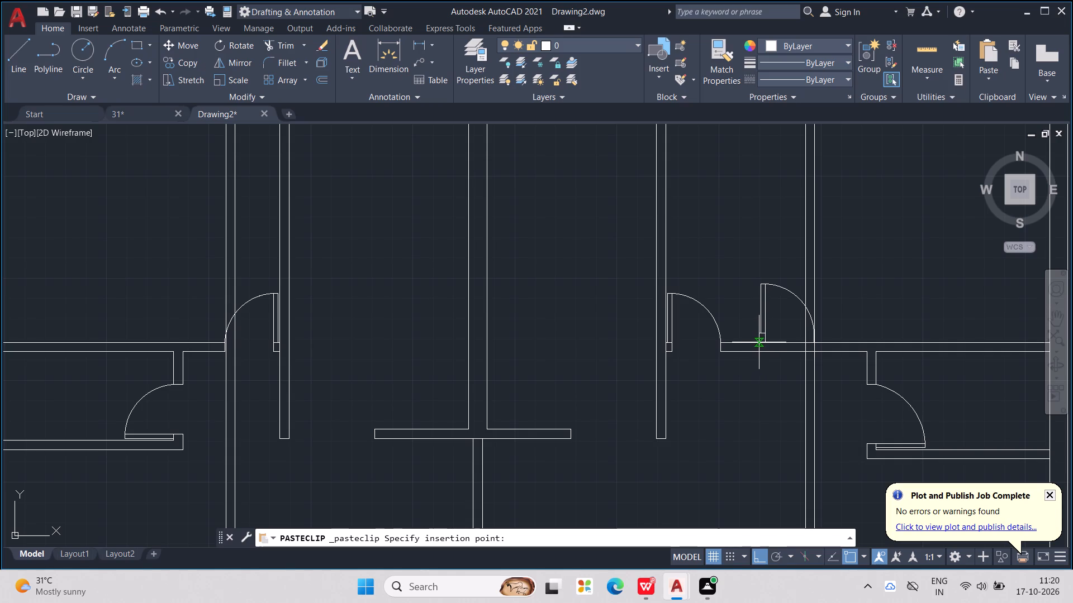
pyautogui.click(759, 342)
pyautogui.scroll(-3, 753, 327)
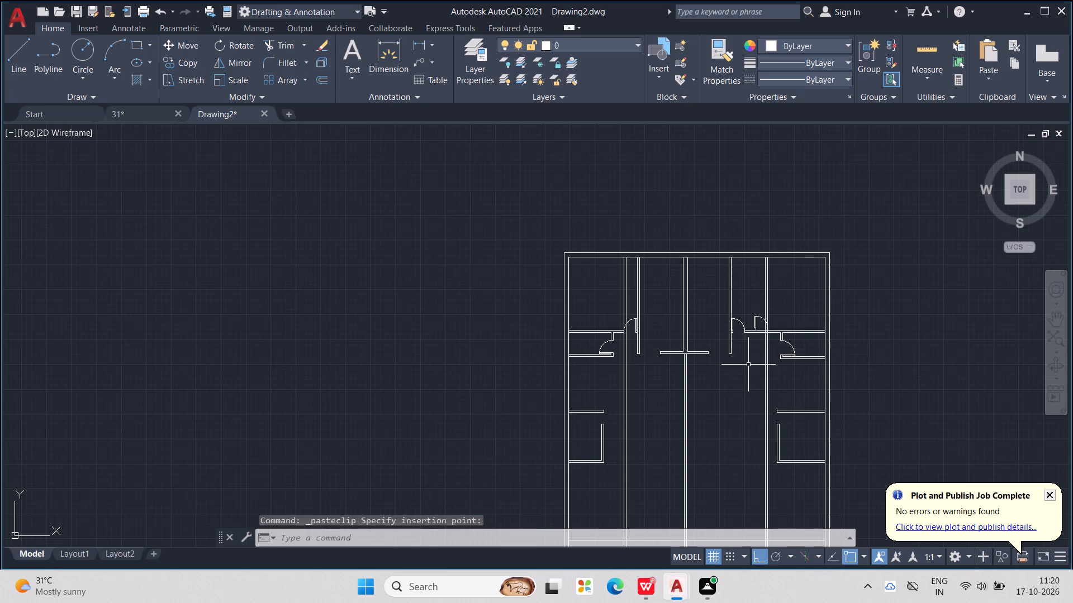
pyautogui.moveTo(747, 371); pyautogui.dragTo(704, 384, button='middle')
pyautogui.press('Escape')
pyautogui.press('Escape')
pyautogui.press('Escape')
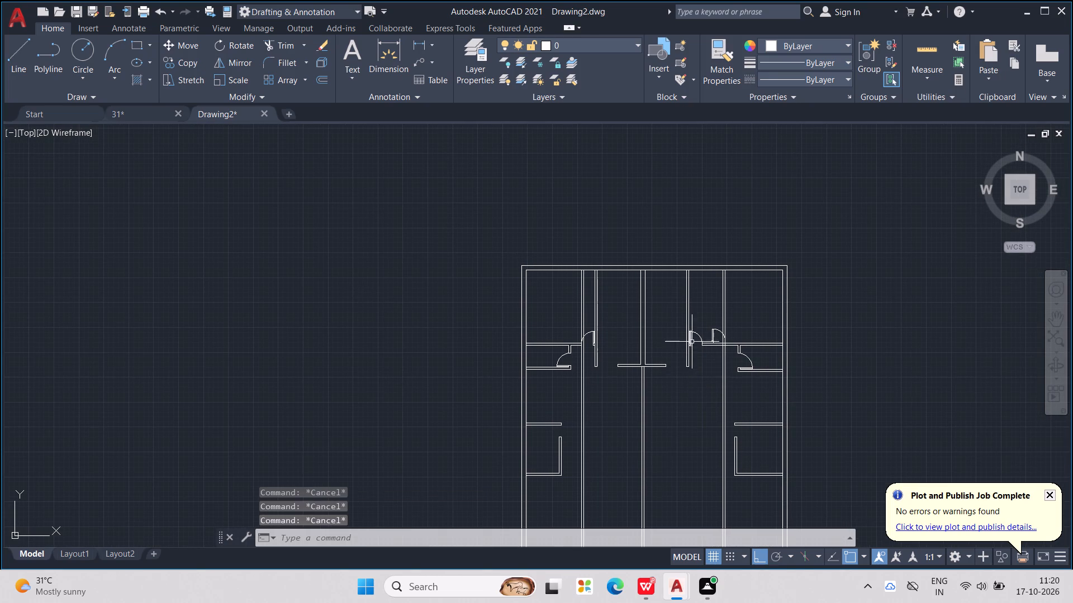
# Extend the upper right horizontal partition's two lines toward the central wall, across the original door's opening.
pyautogui.scroll(1, 692, 339)
pyautogui.press('Escape')
pyautogui.press('Escape')
pyautogui.press('Escape')
pyautogui.write('EX')
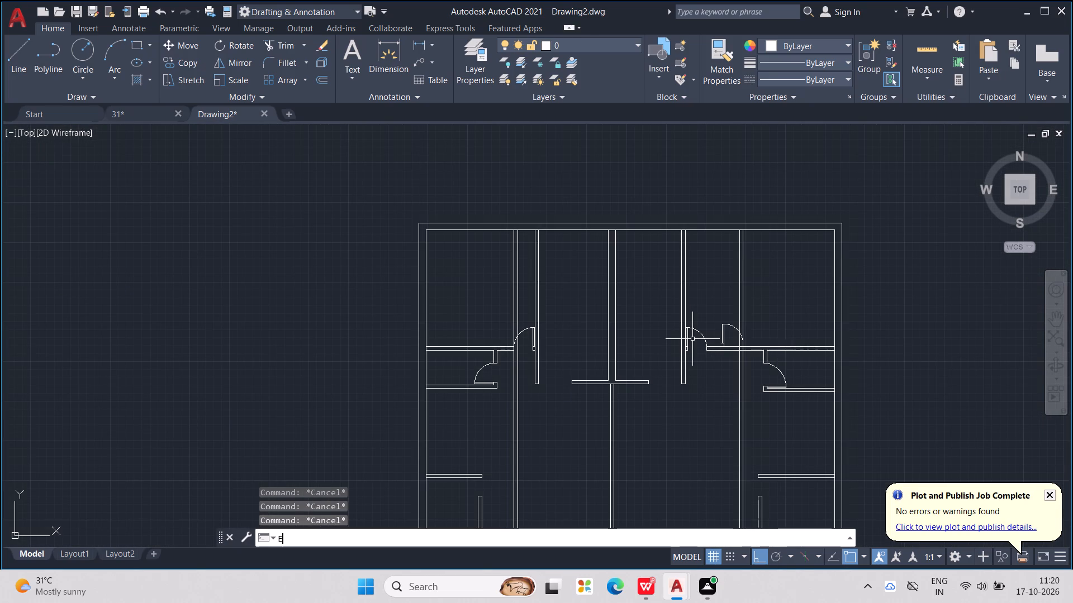
pyautogui.press('Return')
pyautogui.click(713, 346)
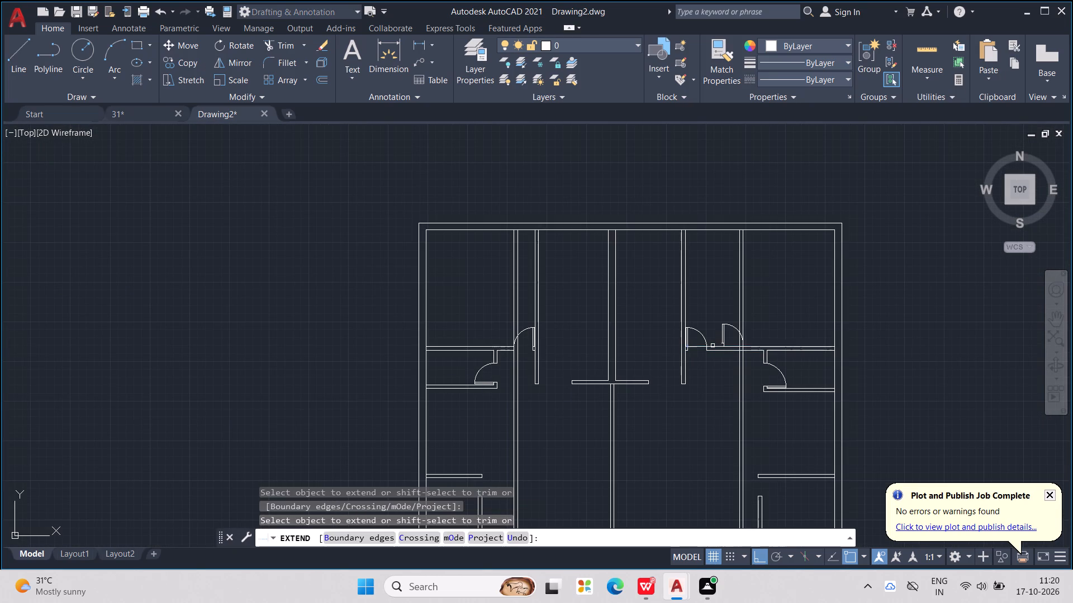
pyautogui.scroll(3, 713, 350)
pyautogui.click(710, 355)
pyautogui.moveTo(693, 323); pyautogui.dragTo(711, 389)
pyautogui.moveTo(694, 332); pyautogui.dragTo(701, 392)
pyautogui.moveTo(692, 320); pyautogui.dragTo(697, 375)
pyautogui.press('Escape')
pyautogui.scroll(-2, 684, 333)
pyautogui.moveTo(684, 333); pyautogui.dragTo(672, 339, button='middle')
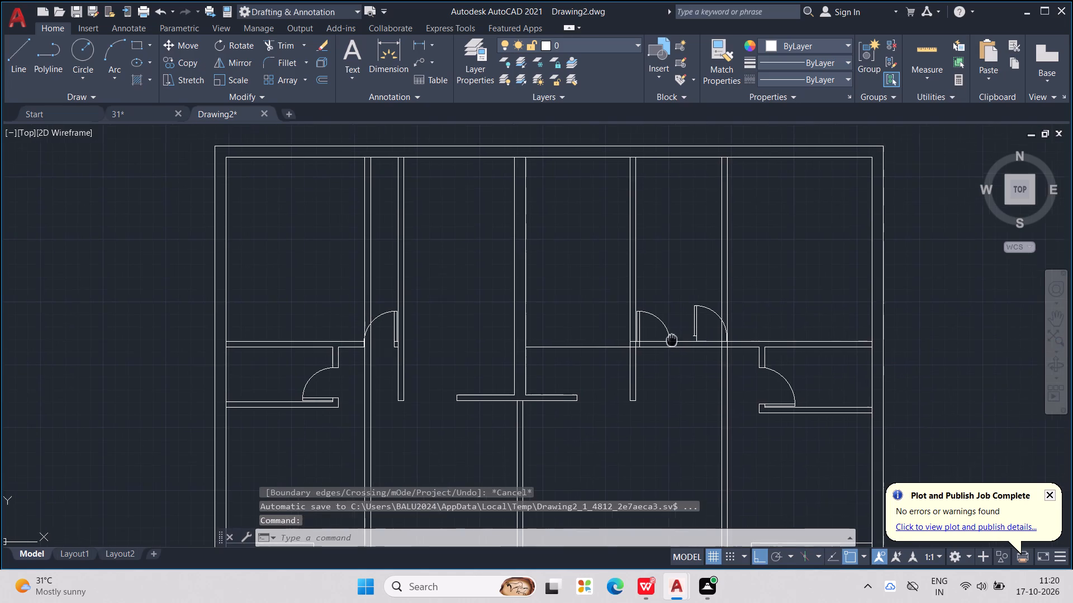
pyautogui.press('Escape')
pyautogui.press('Escape')
pyautogui.press('Escape')
pyautogui.scroll(1, 658, 333)
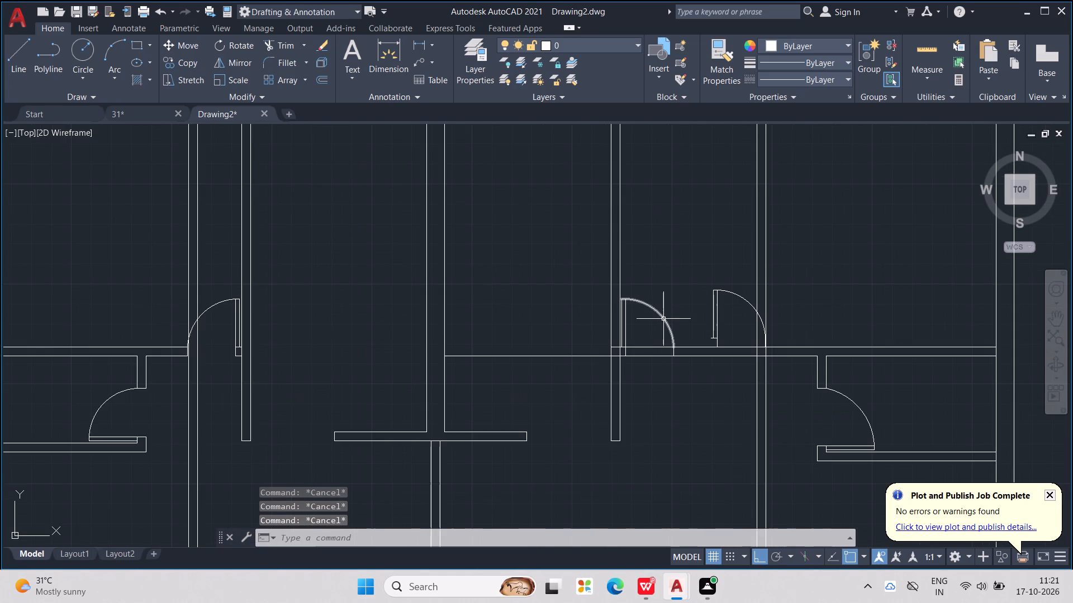
# Trim away the swing door beside the right half's left vertical partition, including its arc, leaf and jamb lines inside the horizontal partition.
pyautogui.press('Escape')
pyautogui.press('Escape')
pyautogui.press('Escape')
pyautogui.write('TR')
pyautogui.press('Return')
pyautogui.moveTo(653, 301); pyautogui.dragTo(633, 325)
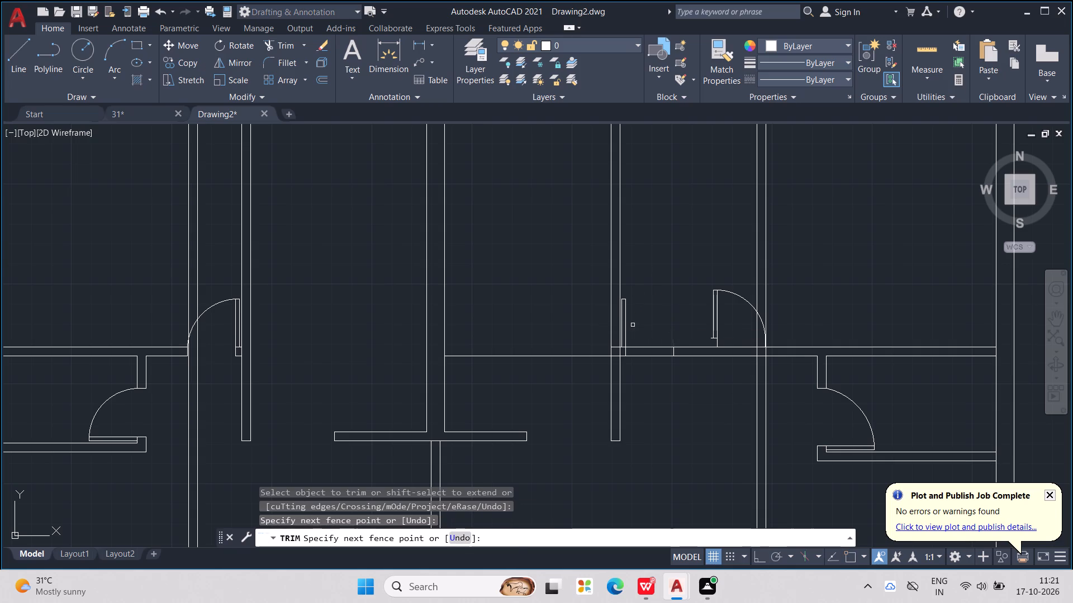
pyautogui.scroll(2, 634, 317)
pyautogui.click(601, 274)
pyautogui.moveTo(606, 270); pyautogui.dragTo(604, 273)
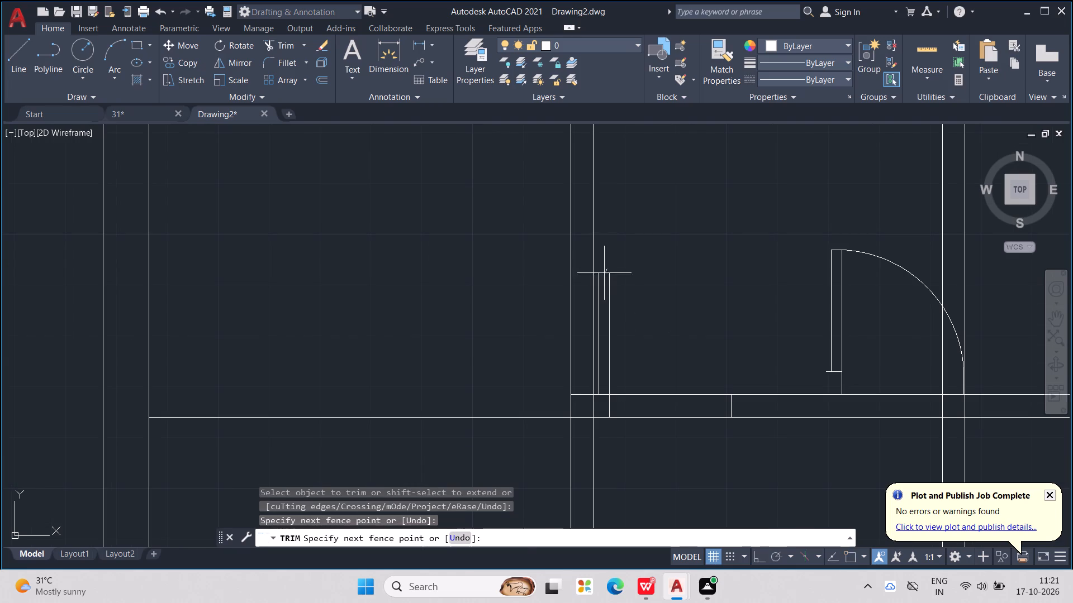
pyautogui.moveTo(604, 273); pyautogui.dragTo(604, 283)
pyautogui.click(607, 283)
pyautogui.click(599, 291)
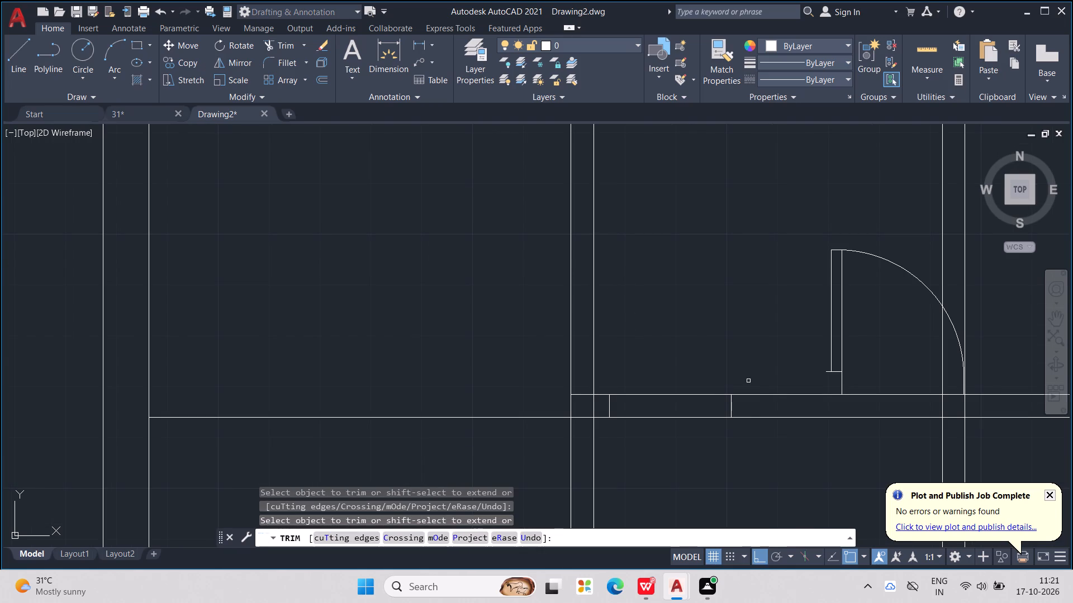
pyautogui.moveTo(737, 410); pyautogui.dragTo(621, 411)
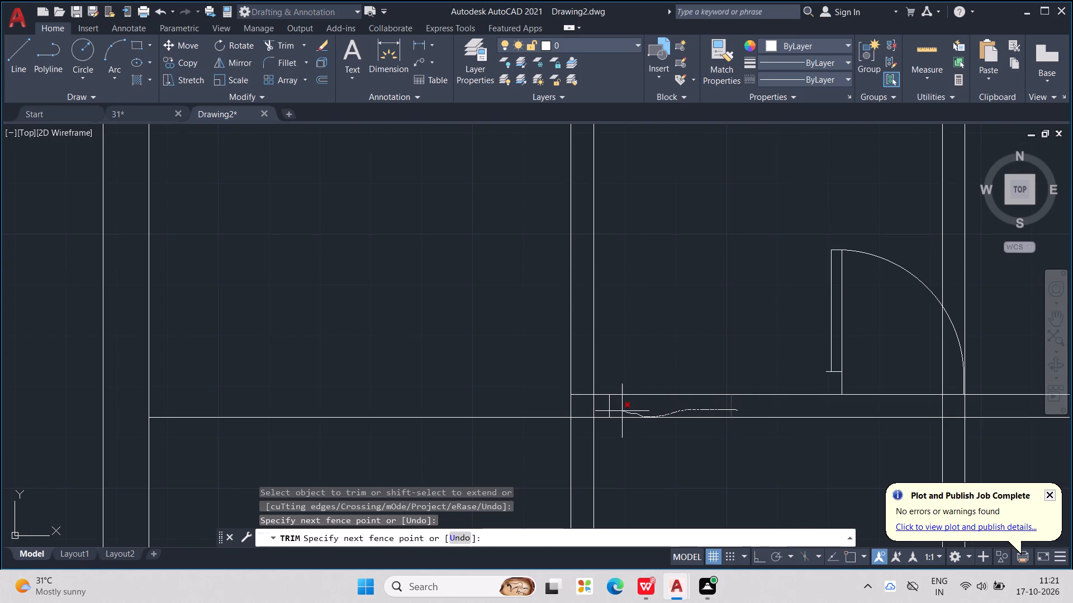
pyautogui.moveTo(621, 411); pyautogui.dragTo(601, 405)
# Trim away the left half's outer vertical partition lines, above and below the upper left swing door.
pyautogui.scroll(-3, 600, 391)
pyautogui.scroll(-1, 617, 442)
pyautogui.moveTo(617, 442); pyautogui.dragTo(742, 252, button='middle')
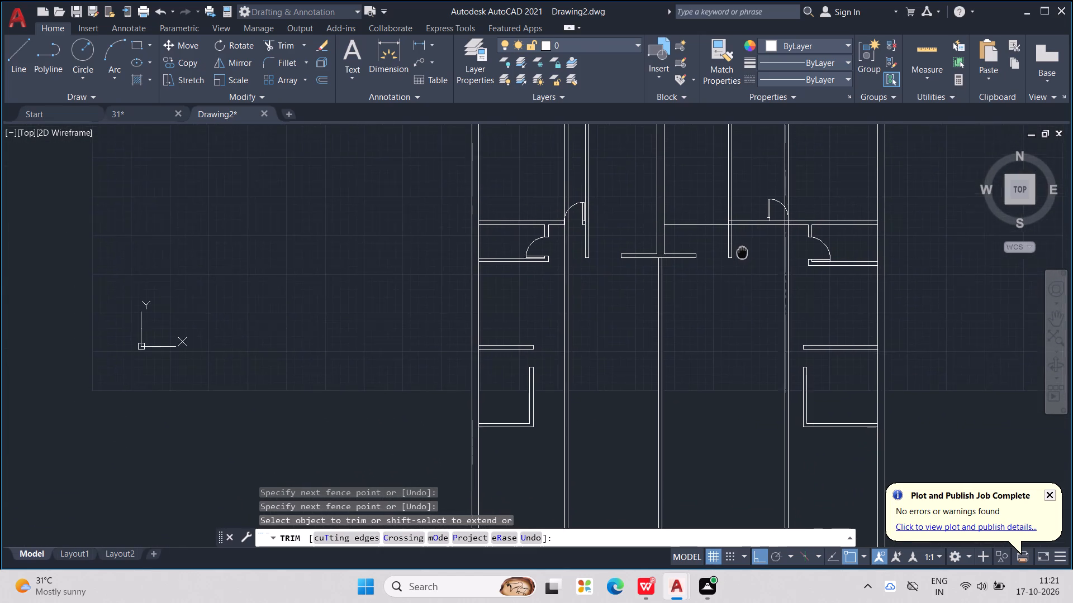
pyautogui.moveTo(742, 252); pyautogui.dragTo(721, 209, button='middle')
pyautogui.scroll(-1, 755, 290)
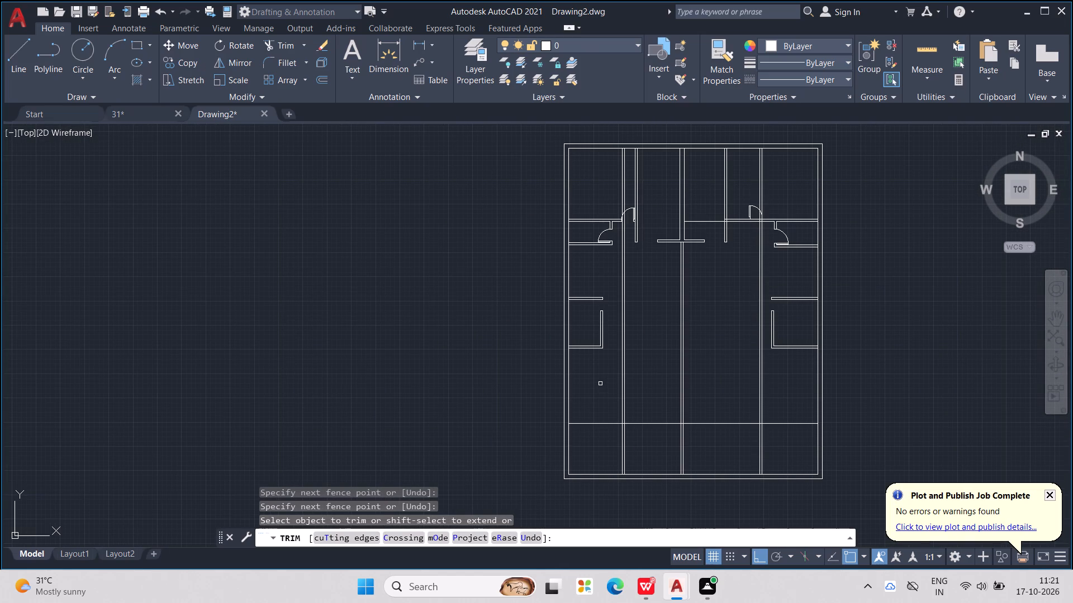
pyautogui.moveTo(648, 380); pyautogui.dragTo(642, 381, button='middle')
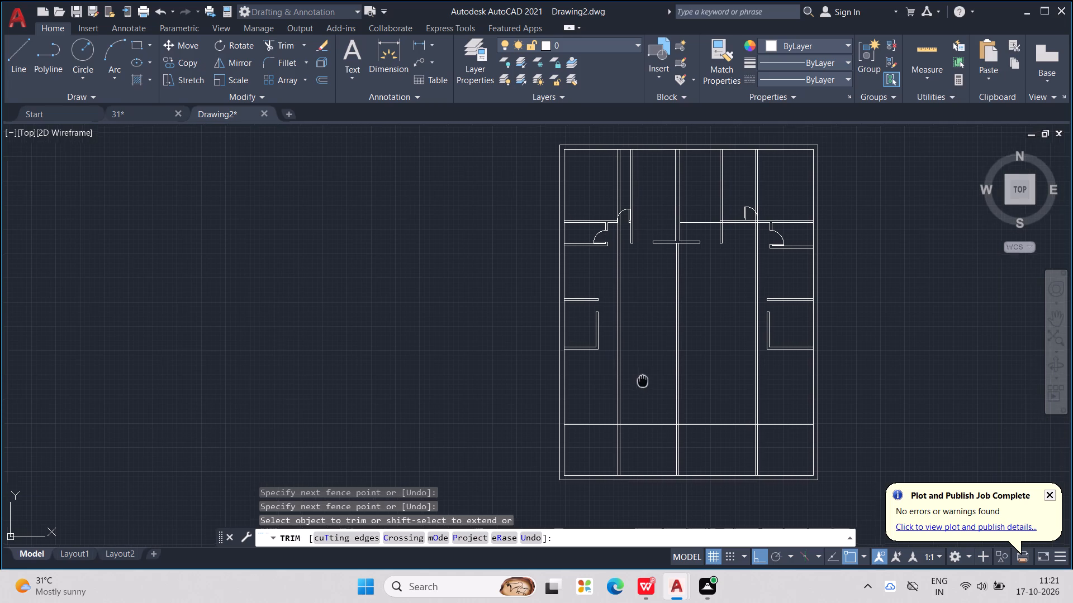
pyautogui.moveTo(642, 381); pyautogui.dragTo(599, 384, button='middle')
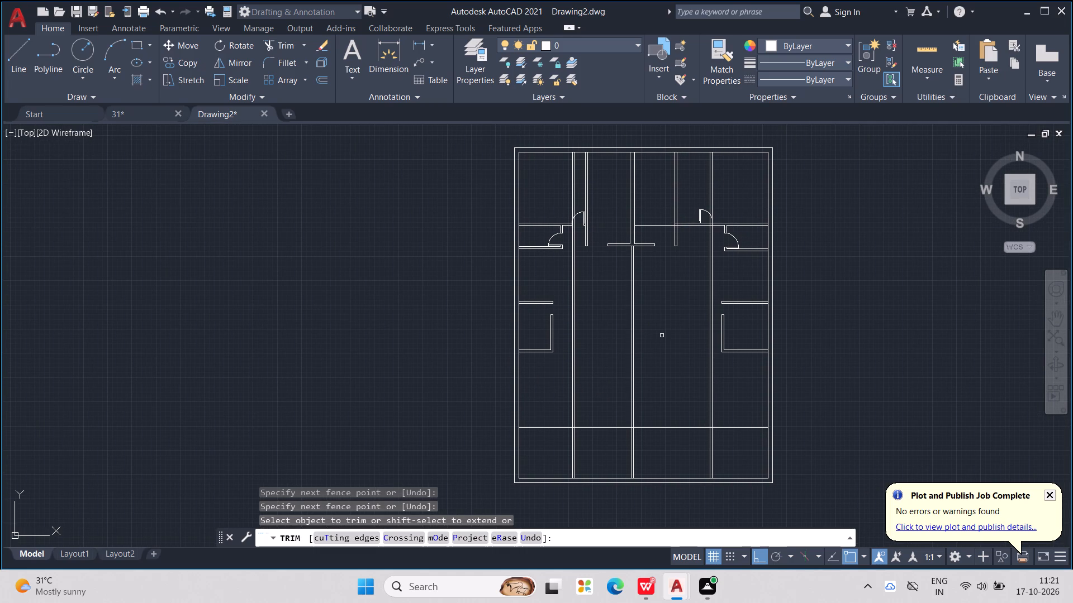
pyautogui.moveTo(666, 333); pyautogui.dragTo(640, 384, button='middle')
pyautogui.scroll(-1, 659, 353)
pyautogui.scroll(2, 639, 319)
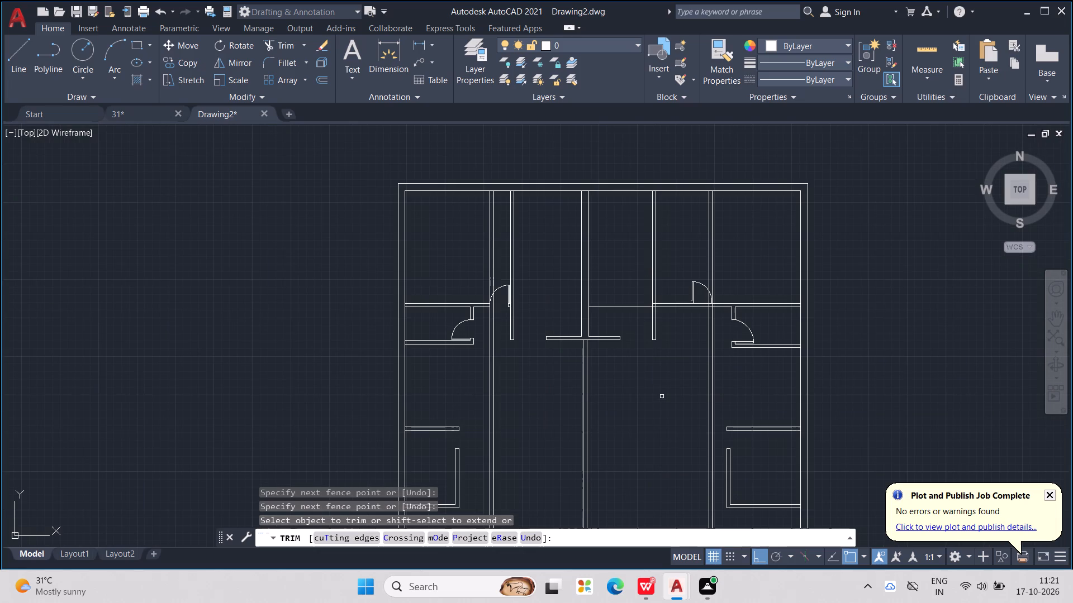
pyautogui.moveTo(493, 273); pyautogui.dragTo(480, 277)
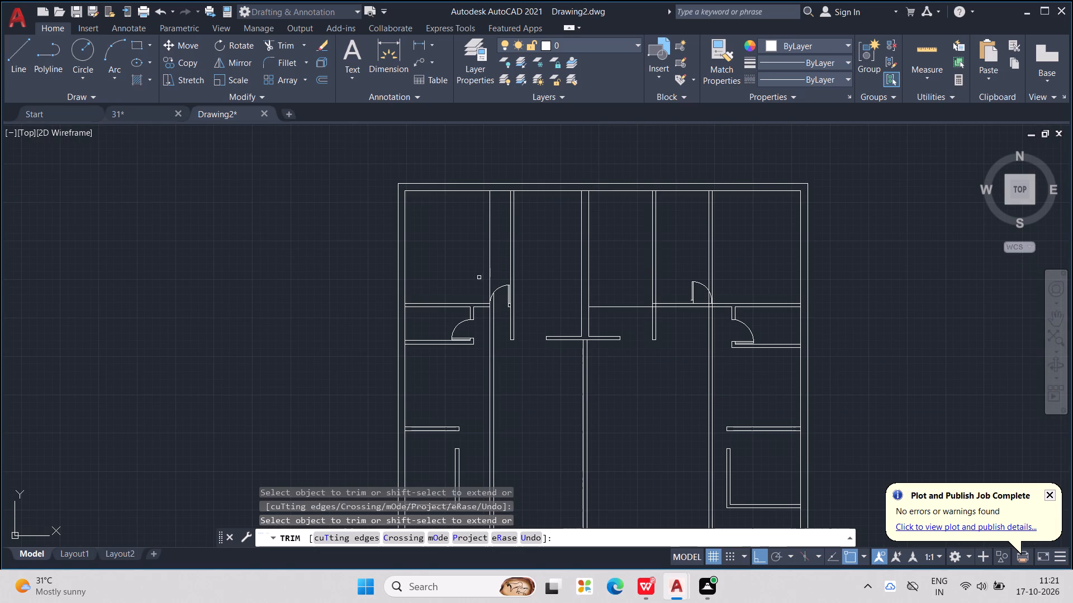
pyautogui.moveTo(502, 266); pyautogui.dragTo(479, 269)
pyautogui.moveTo(512, 361); pyautogui.dragTo(486, 375)
# Trim the horizontal line between the central wall and the right half's first vertical partition.
pyautogui.moveTo(618, 285); pyautogui.dragTo(624, 310)
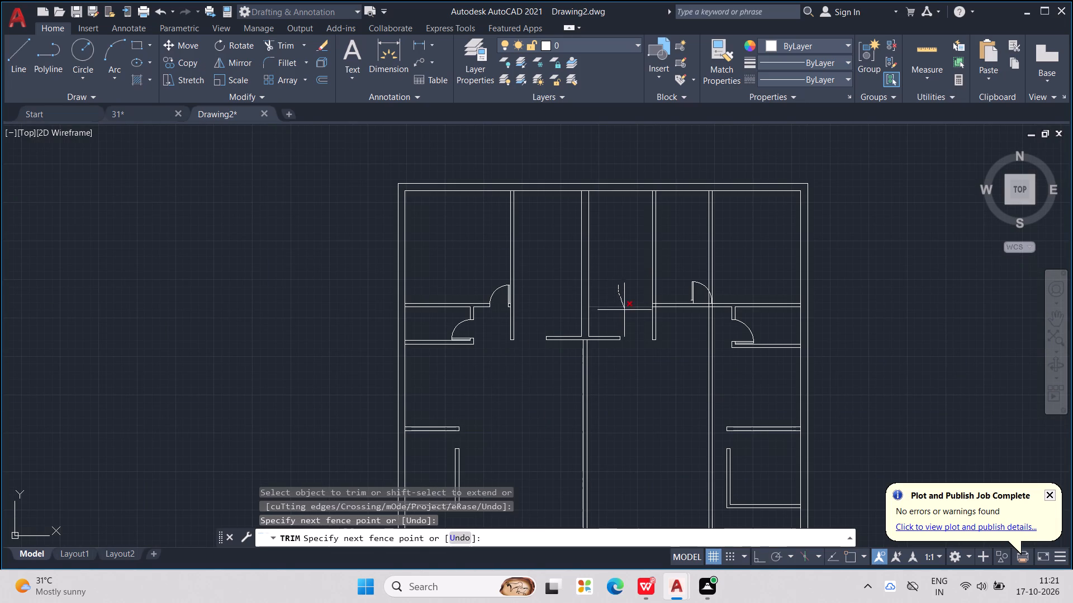
pyautogui.moveTo(624, 310); pyautogui.dragTo(627, 319)
pyautogui.click(628, 322)
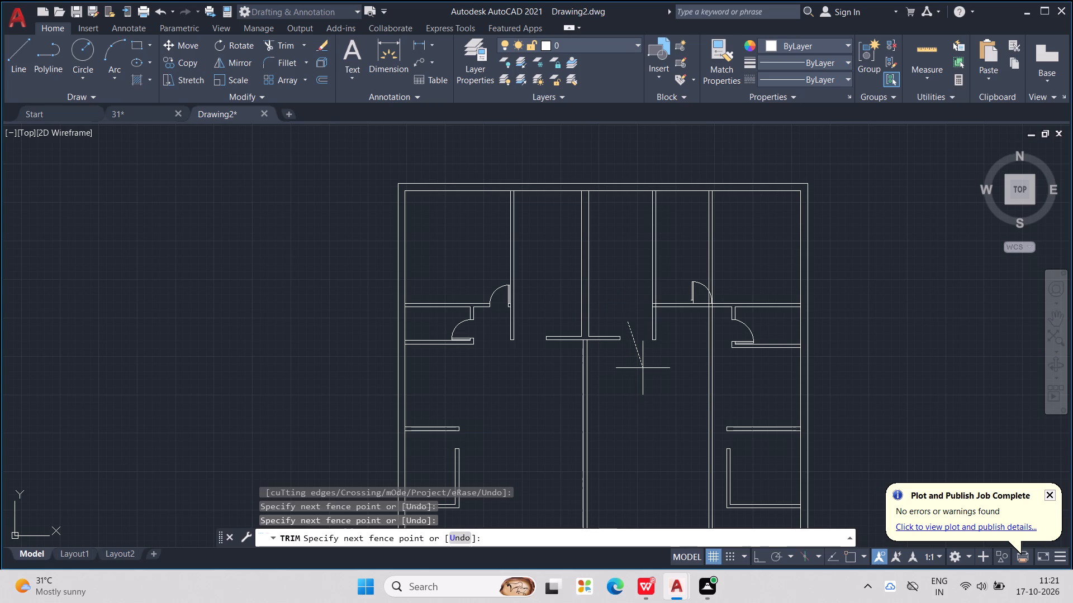
pyautogui.press('Escape')
pyautogui.press('Escape')
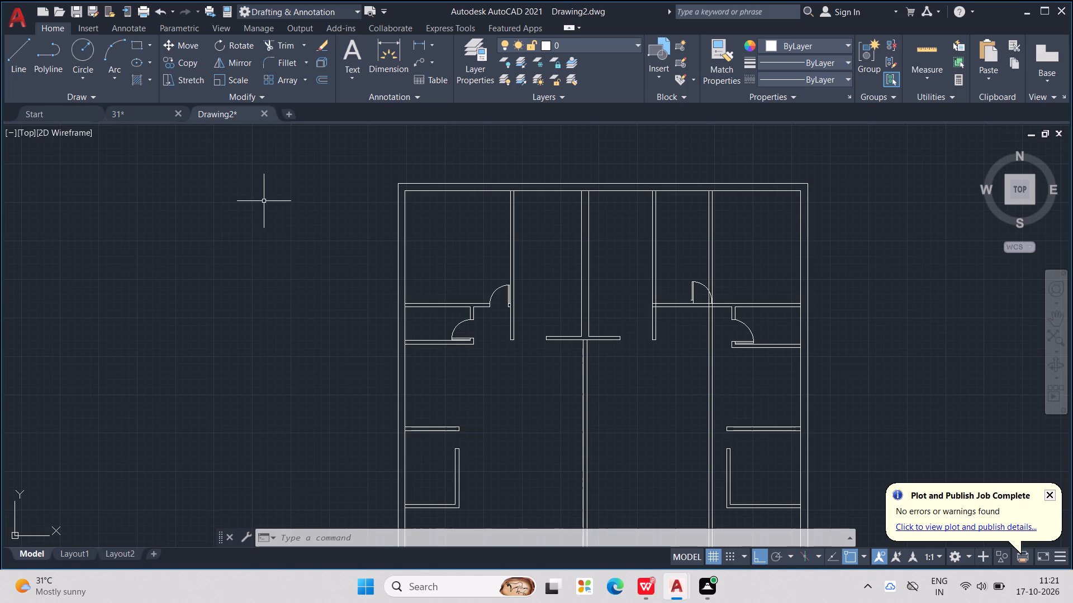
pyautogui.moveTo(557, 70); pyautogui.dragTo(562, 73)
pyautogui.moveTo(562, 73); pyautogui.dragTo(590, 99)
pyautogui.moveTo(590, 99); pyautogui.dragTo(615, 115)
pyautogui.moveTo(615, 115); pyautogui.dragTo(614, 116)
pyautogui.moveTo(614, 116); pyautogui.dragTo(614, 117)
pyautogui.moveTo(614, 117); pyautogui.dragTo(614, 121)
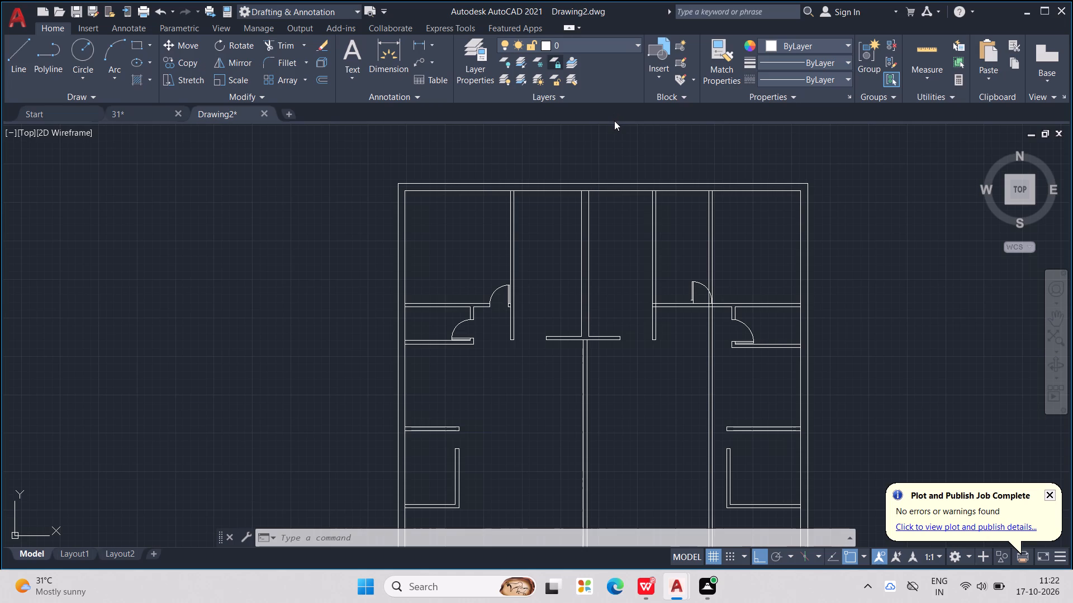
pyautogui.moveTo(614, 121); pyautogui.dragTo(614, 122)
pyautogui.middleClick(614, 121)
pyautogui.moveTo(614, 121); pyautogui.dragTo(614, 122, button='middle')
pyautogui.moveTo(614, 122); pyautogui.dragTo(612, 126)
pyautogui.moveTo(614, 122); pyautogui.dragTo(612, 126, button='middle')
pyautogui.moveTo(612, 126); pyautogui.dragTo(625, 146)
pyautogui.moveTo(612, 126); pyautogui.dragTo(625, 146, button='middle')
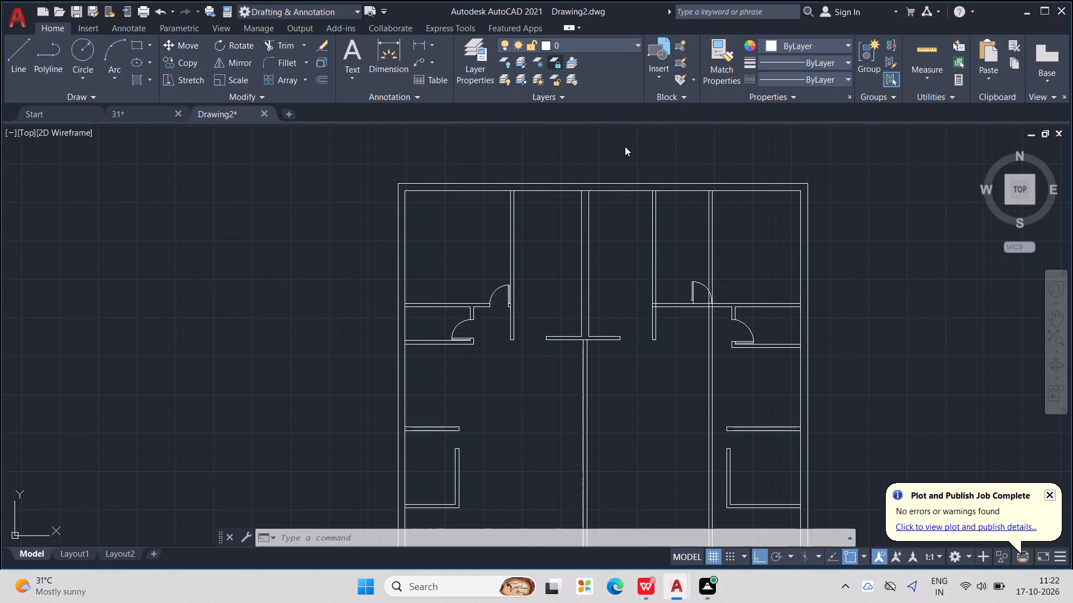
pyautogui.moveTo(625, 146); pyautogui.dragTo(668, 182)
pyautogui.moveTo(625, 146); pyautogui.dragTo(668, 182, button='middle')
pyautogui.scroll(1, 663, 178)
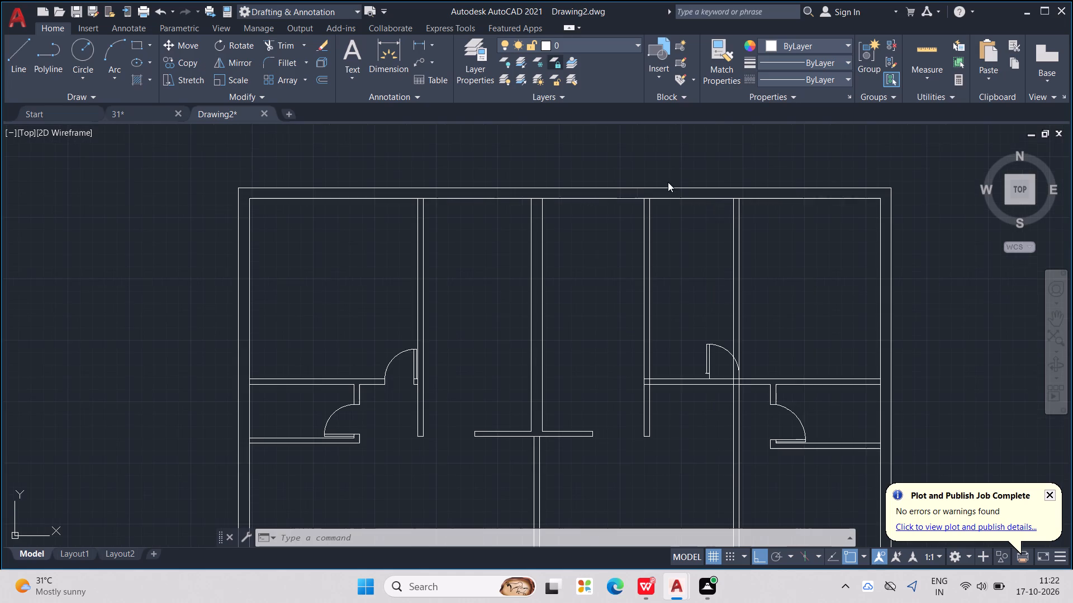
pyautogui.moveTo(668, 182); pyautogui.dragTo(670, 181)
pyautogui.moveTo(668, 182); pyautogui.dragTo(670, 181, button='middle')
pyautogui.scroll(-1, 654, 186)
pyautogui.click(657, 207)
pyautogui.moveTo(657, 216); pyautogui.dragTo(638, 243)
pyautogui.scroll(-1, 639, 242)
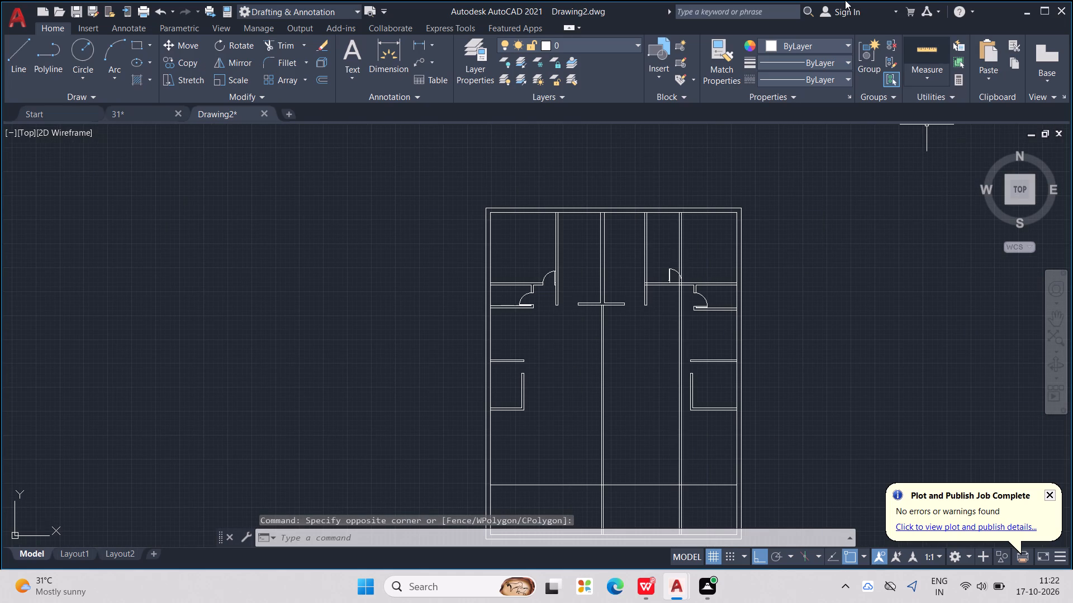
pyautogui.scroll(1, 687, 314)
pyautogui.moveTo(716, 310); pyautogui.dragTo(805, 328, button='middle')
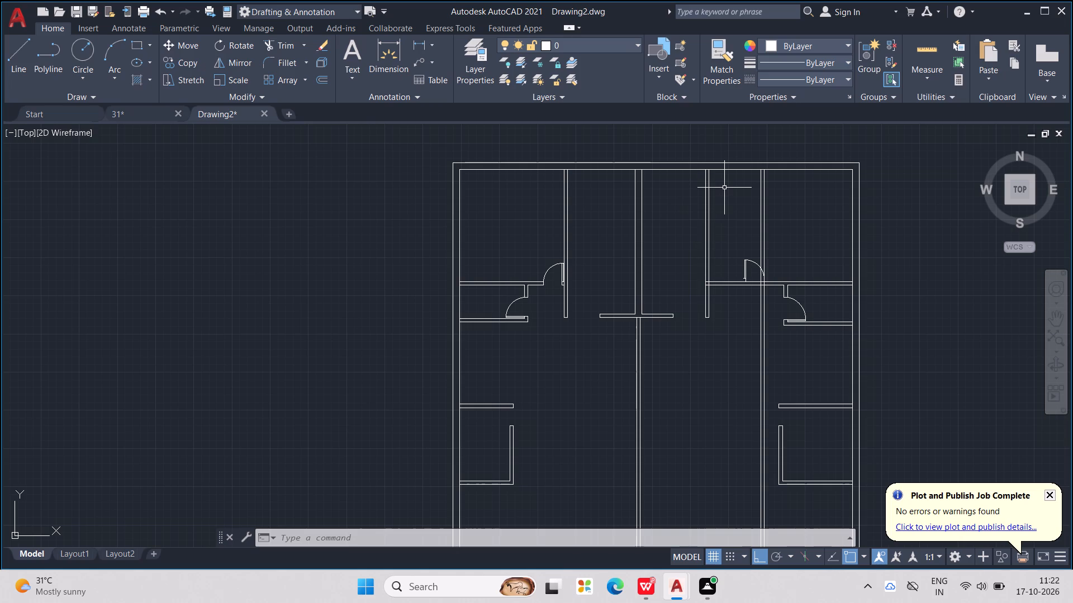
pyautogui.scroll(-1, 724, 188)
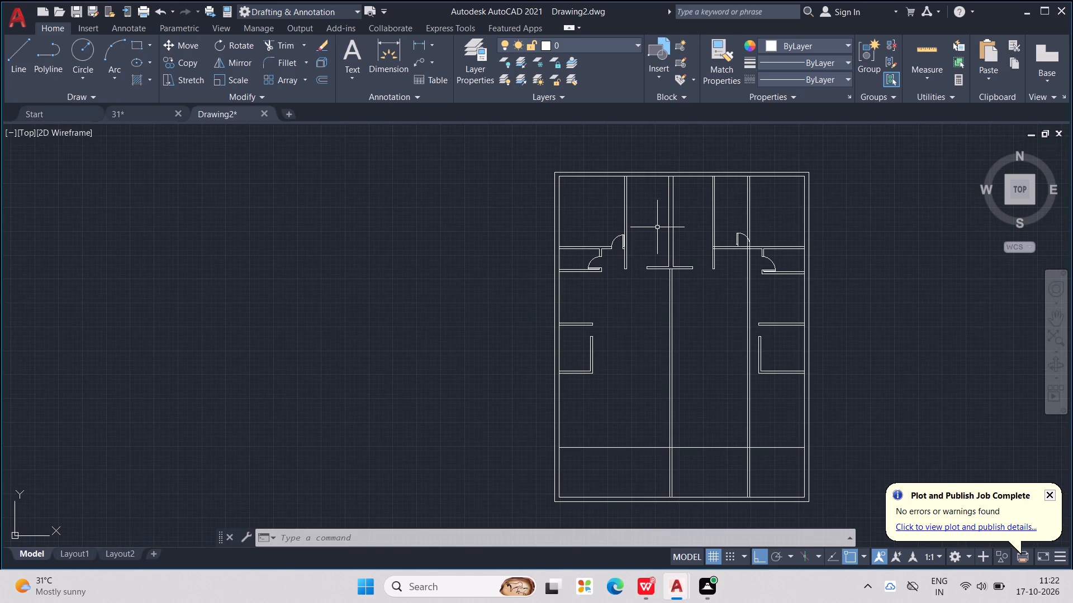
# Offset the right outer wall's inner line 11'5" into the plan.
pyautogui.write('OFF')
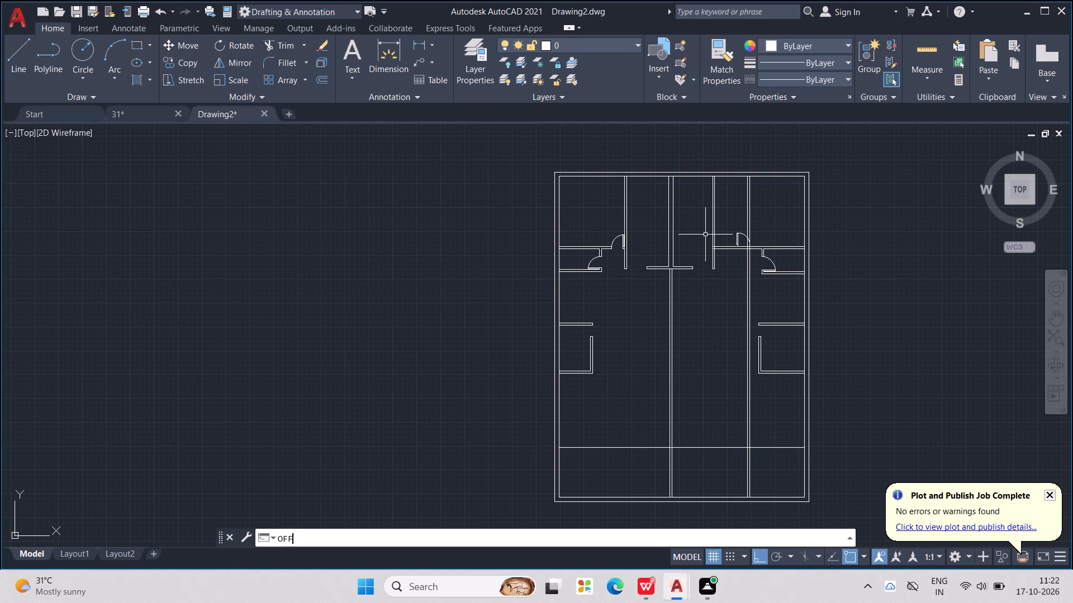
pyautogui.press('Return')
pyautogui.press('4')
pyautogui.press('BackSpace')
pyautogui.write("11'")
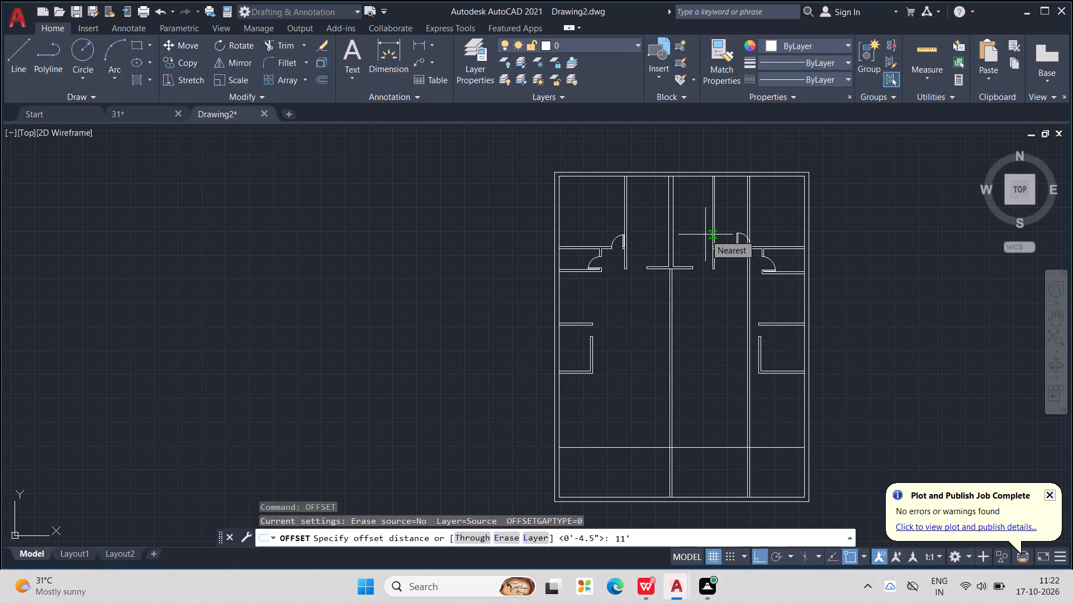
pyautogui.press('5')
pyautogui.hotkey('shift', '"')
pyautogui.press('Return')
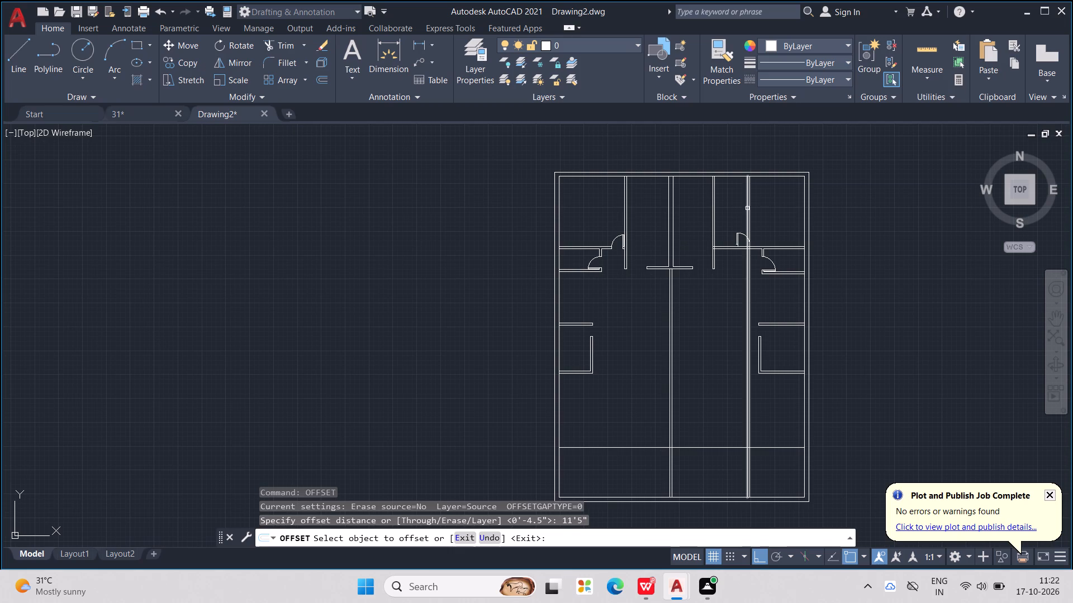
pyautogui.click(805, 199)
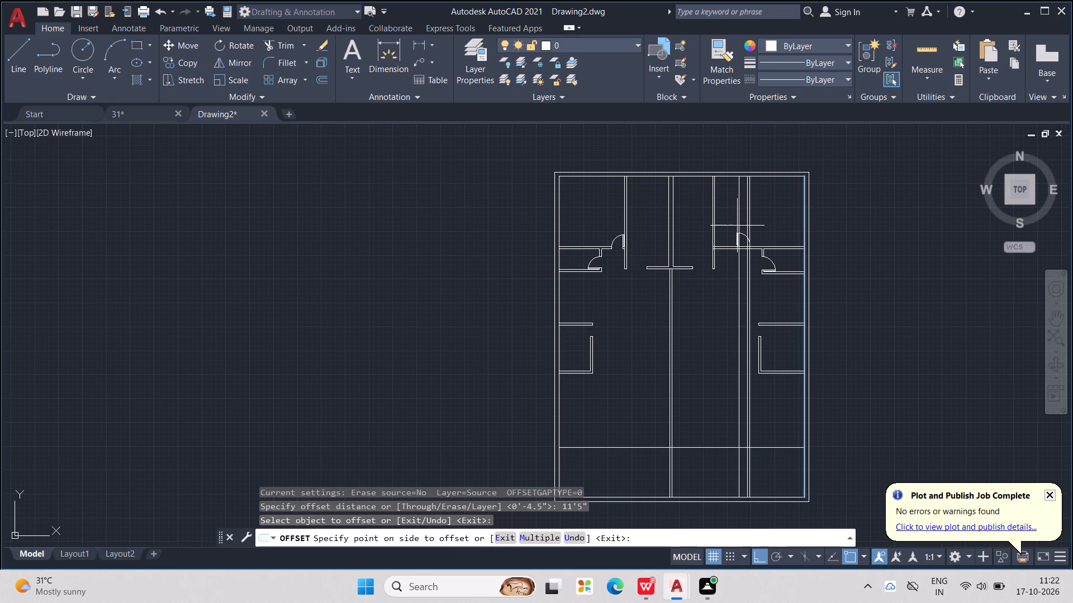
pyautogui.scroll(2, 728, 291)
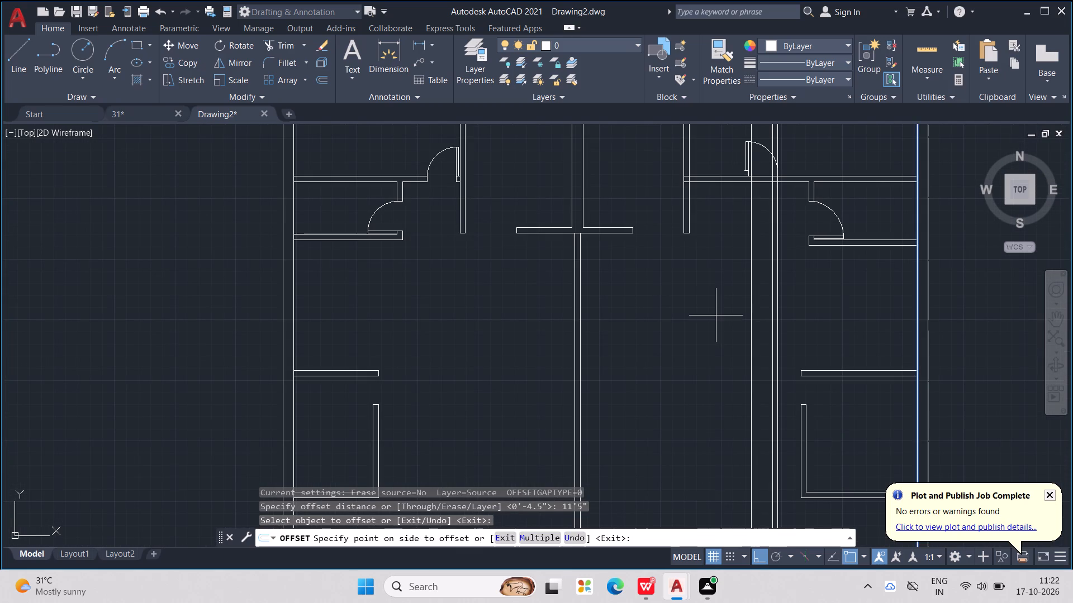
pyautogui.click(716, 315)
pyautogui.moveTo(716, 318); pyautogui.dragTo(622, 450, button='middle')
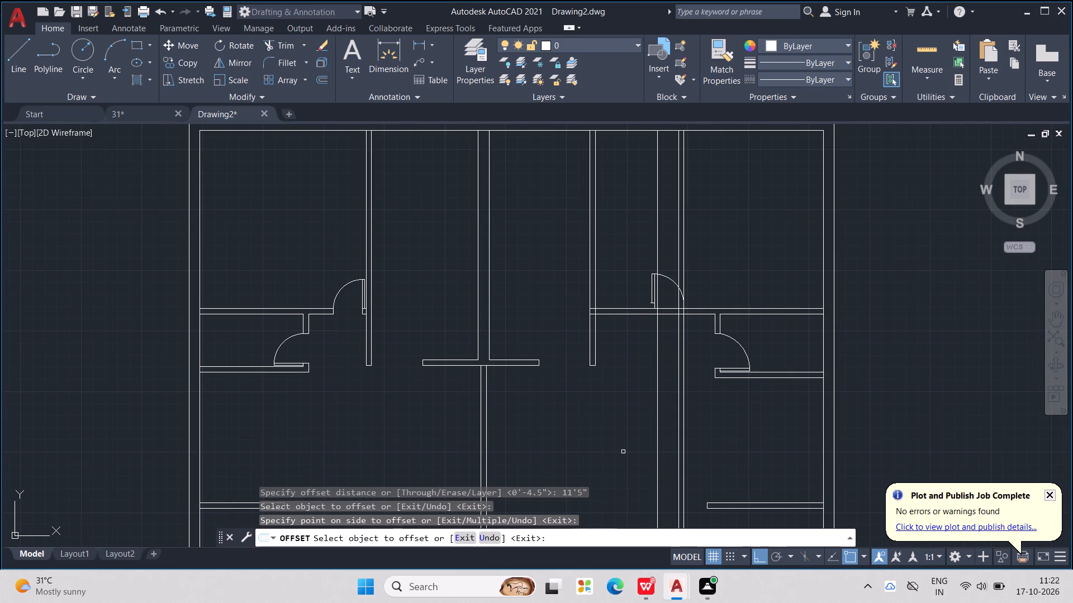
pyautogui.press('Escape')
pyautogui.press('Escape')
pyautogui.press('Escape')
pyautogui.press('Escape')
pyautogui.press('Escape')
# Offset the right half's newly placed vertical line 4.5" toward the central wall to form the partition's second face.
pyautogui.write('OFF')
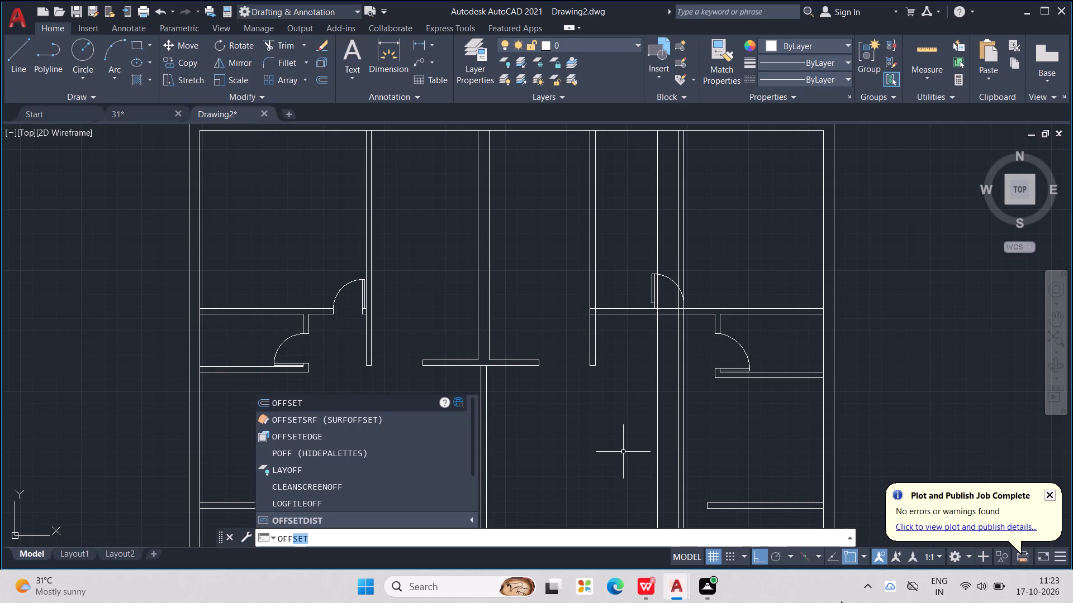
pyautogui.press('Return')
pyautogui.write('4.5"')
pyautogui.press('Return')
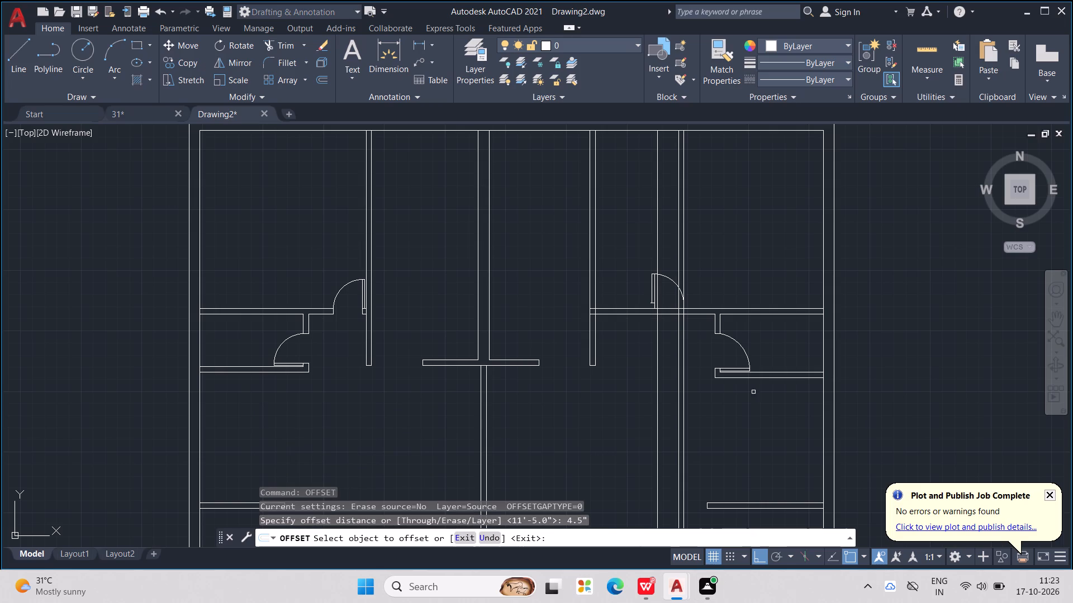
pyautogui.click(658, 151)
pyautogui.click(639, 157)
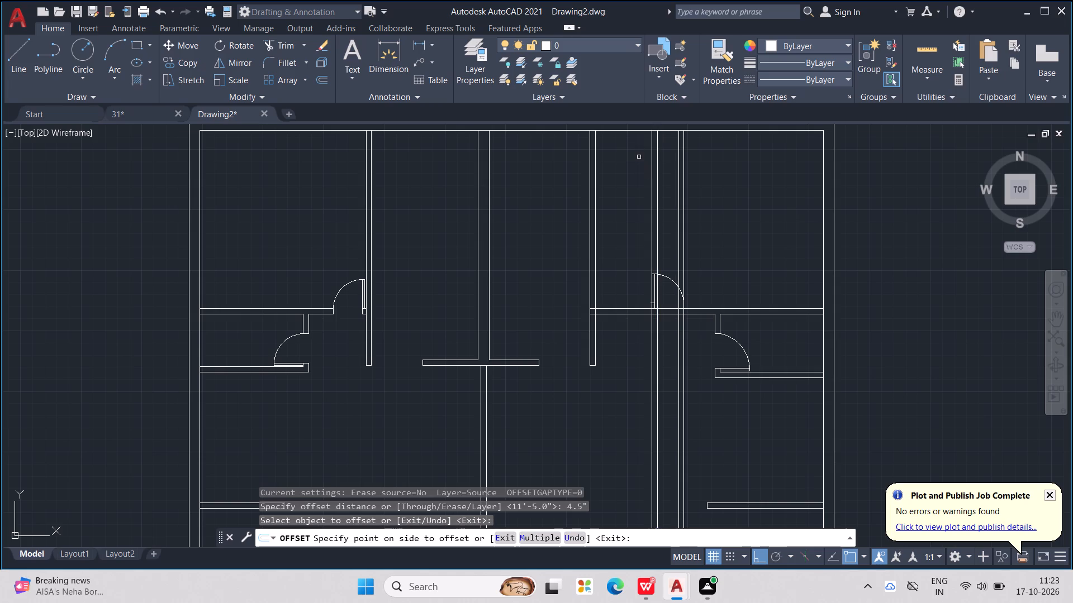
pyautogui.press('Escape')
pyautogui.press('Escape')
pyautogui.press('Escape')
pyautogui.press('Escape')
pyautogui.press('Escape')
pyautogui.press('Escape')
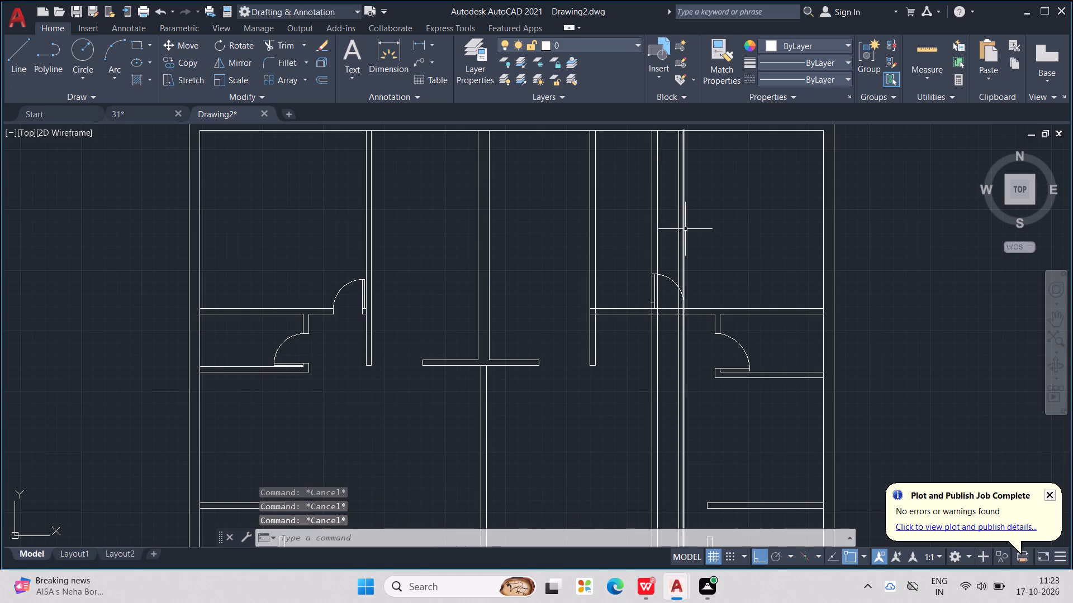
# Trim away the right half's old vertical partition lines, from the upper room down through the bottom strip.
pyautogui.press('t')
pyautogui.press('r')
pyautogui.press('Return')
pyautogui.moveTo(702, 206); pyautogui.dragTo(672, 217)
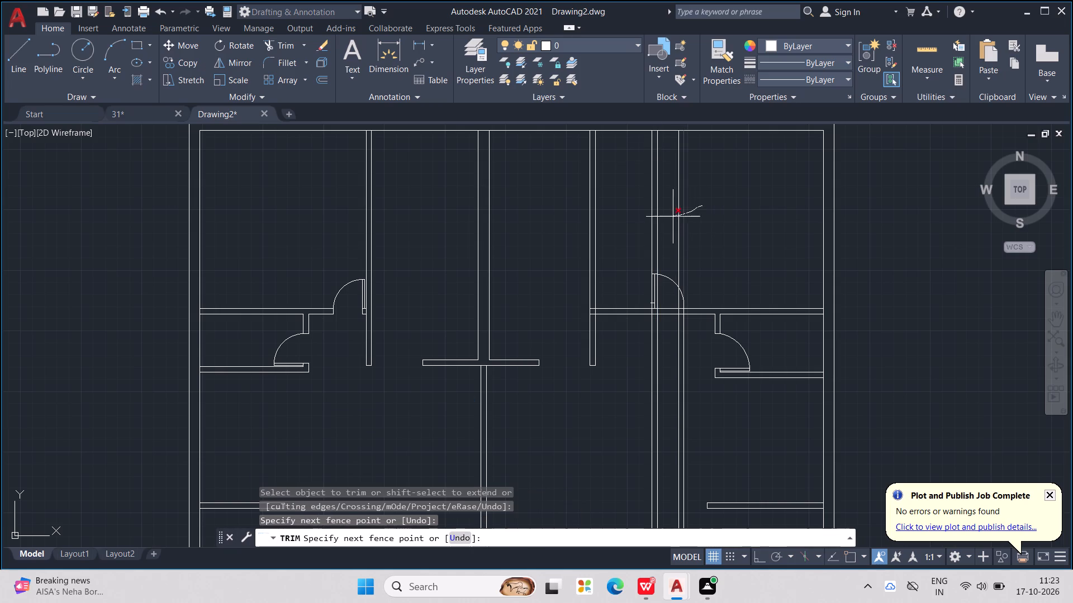
pyautogui.moveTo(672, 217); pyautogui.dragTo(669, 218)
pyautogui.moveTo(704, 384); pyautogui.dragTo(703, 338, button='middle')
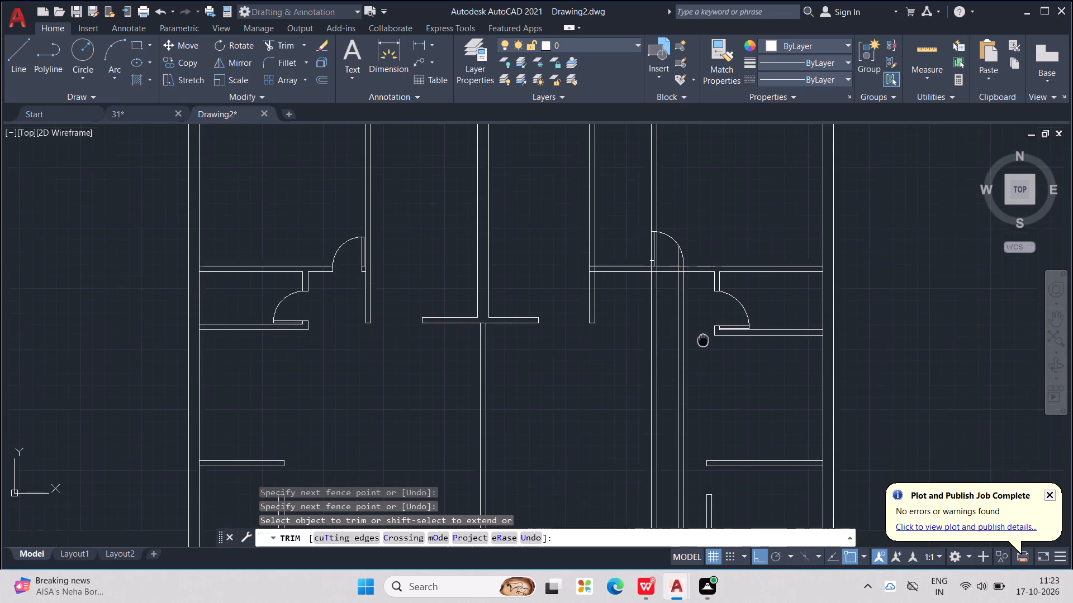
pyautogui.moveTo(703, 338); pyautogui.dragTo(714, 287, button='middle')
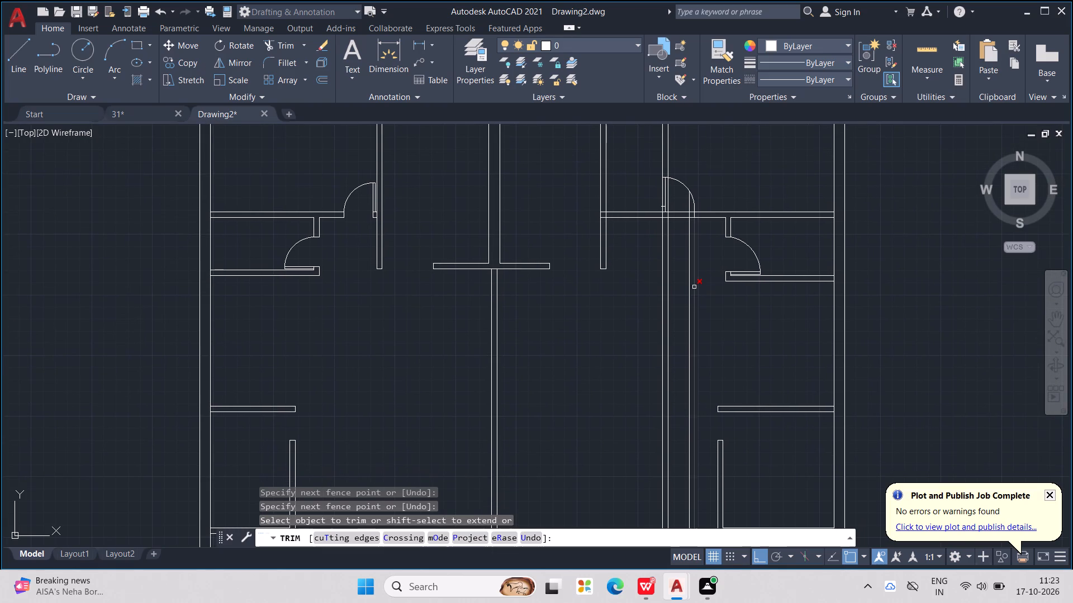
pyautogui.scroll(-3, 694, 287)
pyautogui.moveTo(703, 307); pyautogui.dragTo(690, 309)
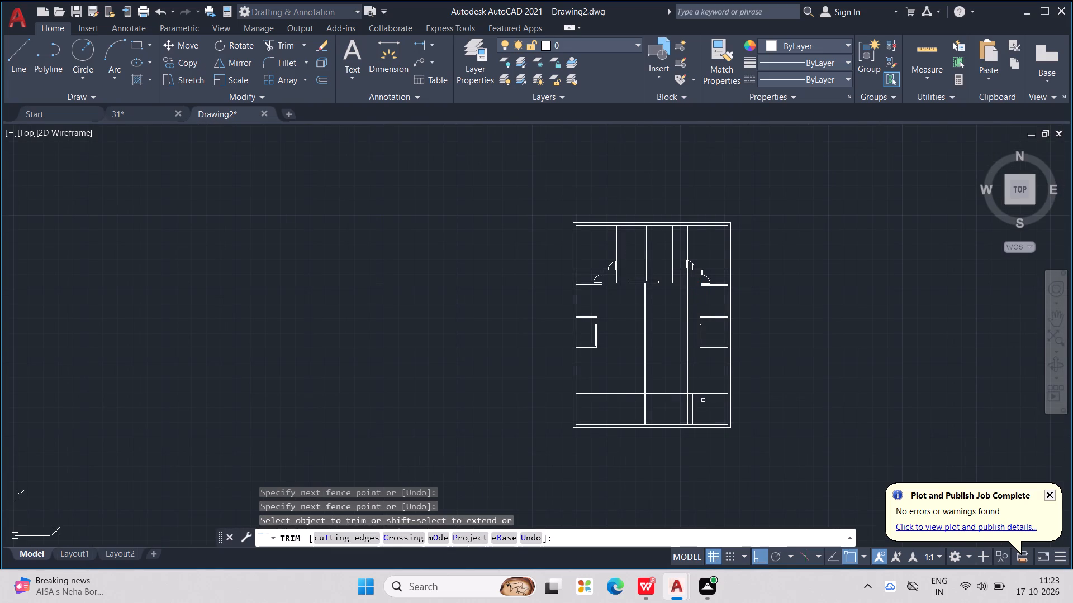
pyautogui.scroll(2, 703, 412)
pyautogui.moveTo(703, 412); pyautogui.dragTo(670, 418)
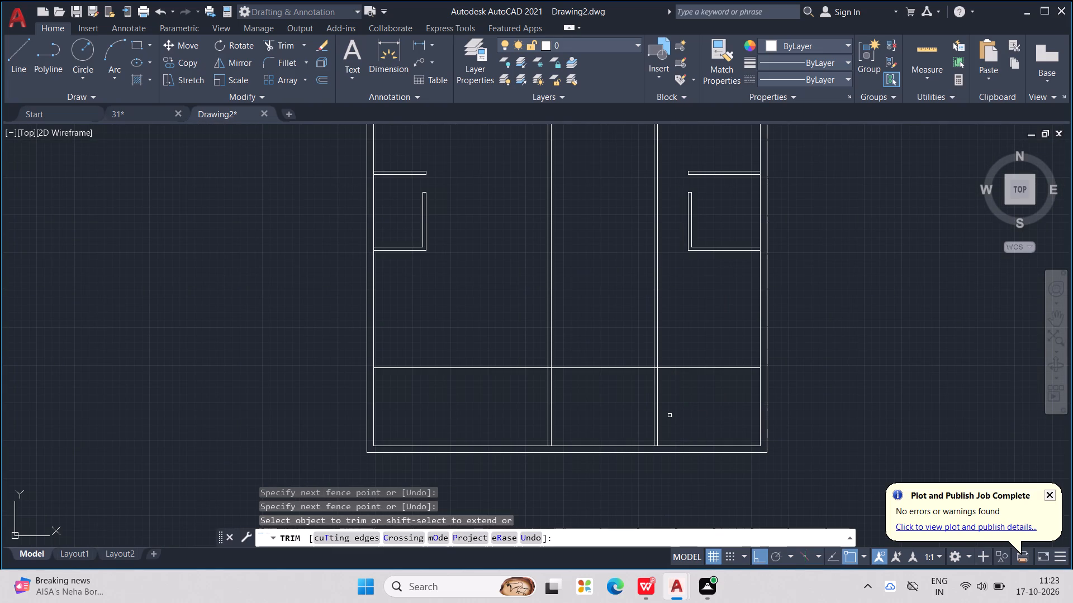
pyautogui.scroll(-3, 662, 374)
pyautogui.scroll(3, 656, 295)
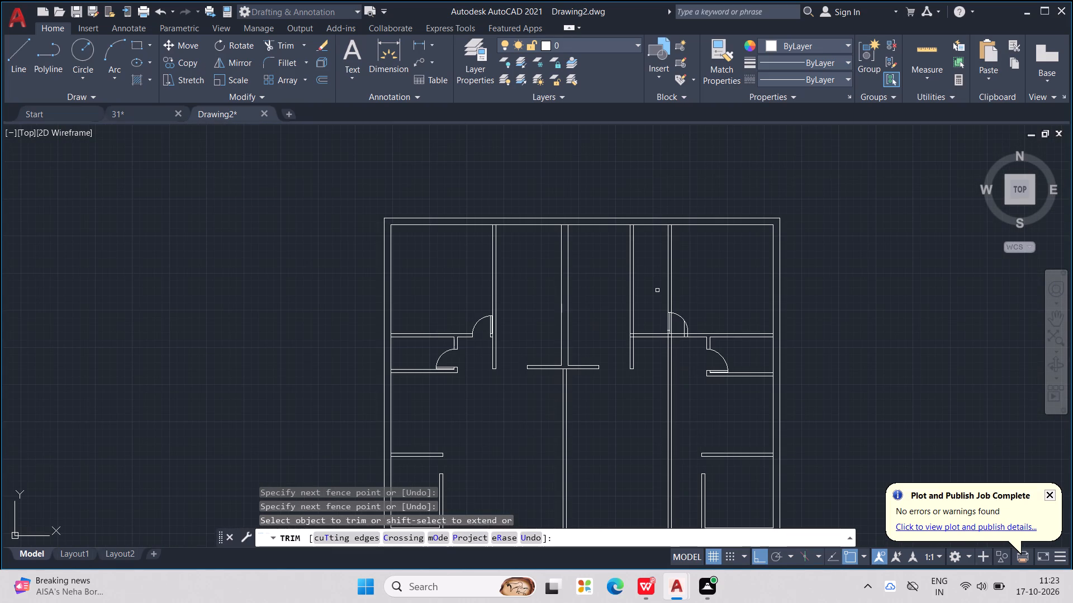
pyautogui.press('Escape')
pyautogui.press('Escape')
pyautogui.press('Escape')
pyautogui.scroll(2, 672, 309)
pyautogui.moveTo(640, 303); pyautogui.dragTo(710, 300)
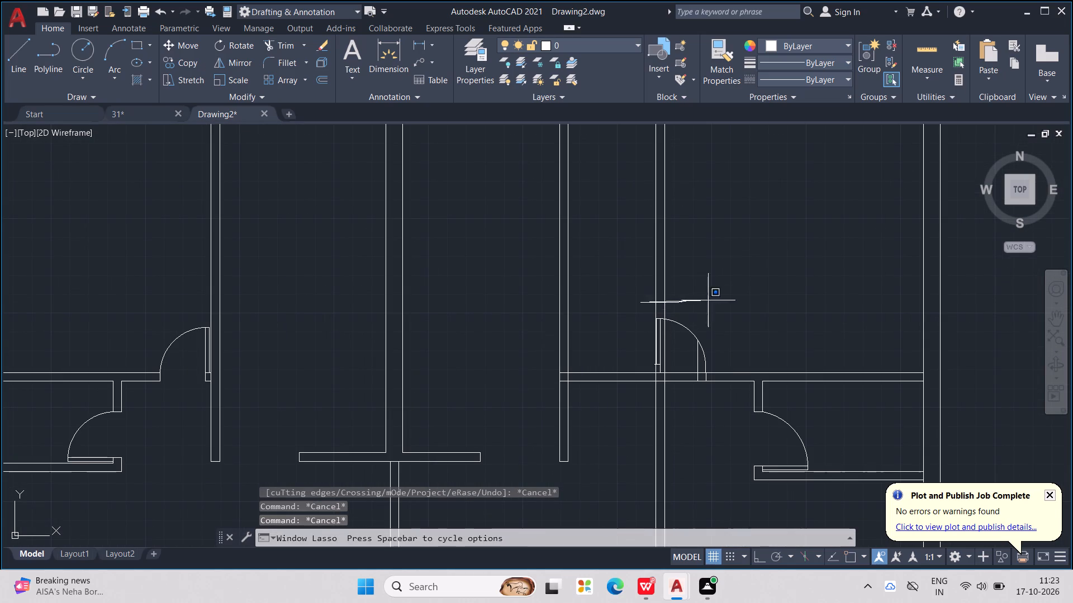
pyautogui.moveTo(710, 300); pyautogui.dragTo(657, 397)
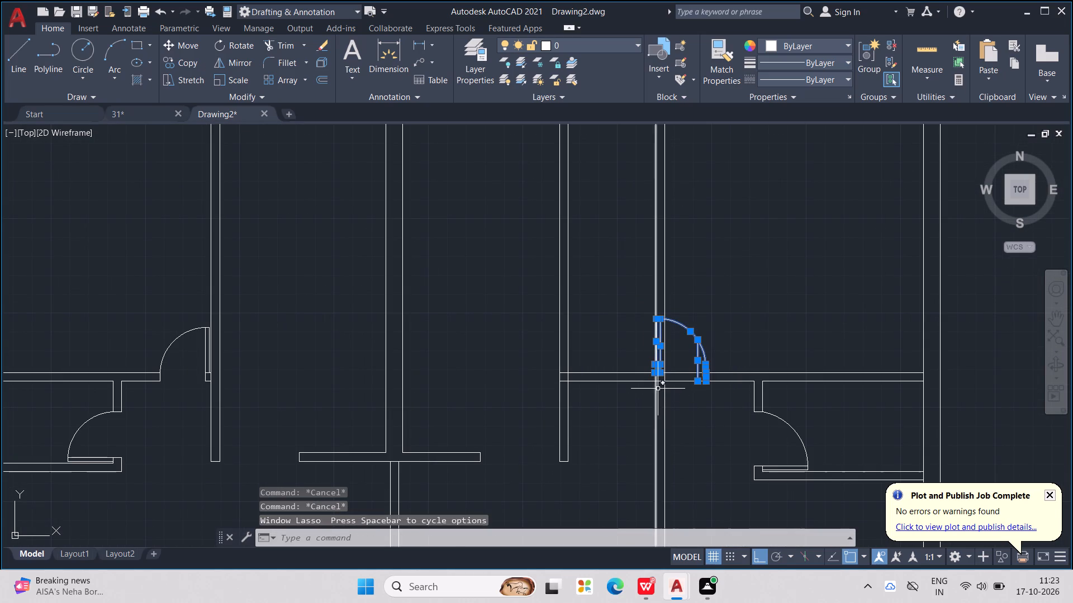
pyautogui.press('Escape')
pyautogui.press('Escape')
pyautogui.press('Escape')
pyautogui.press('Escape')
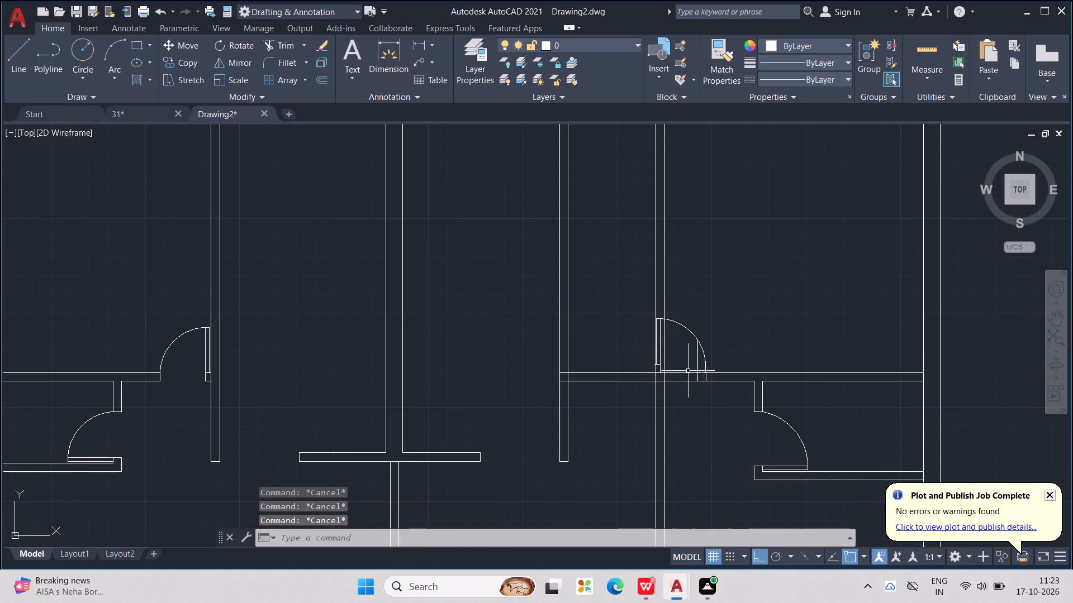
# Erase the leftover vertical line segment inside the upper right swing door's arc.
pyautogui.click(698, 363)
pyautogui.press('Delete')
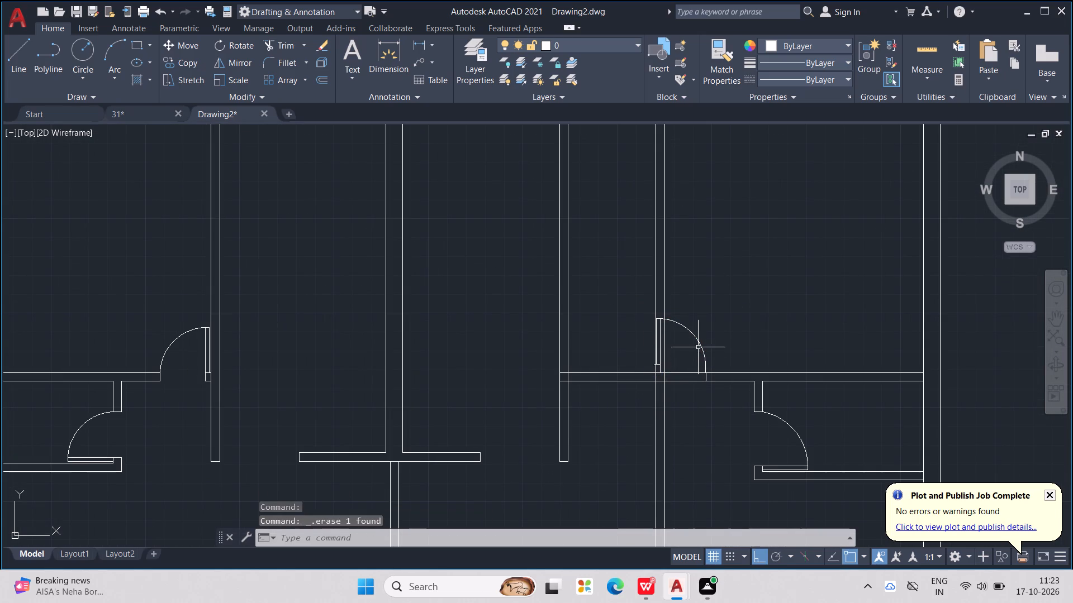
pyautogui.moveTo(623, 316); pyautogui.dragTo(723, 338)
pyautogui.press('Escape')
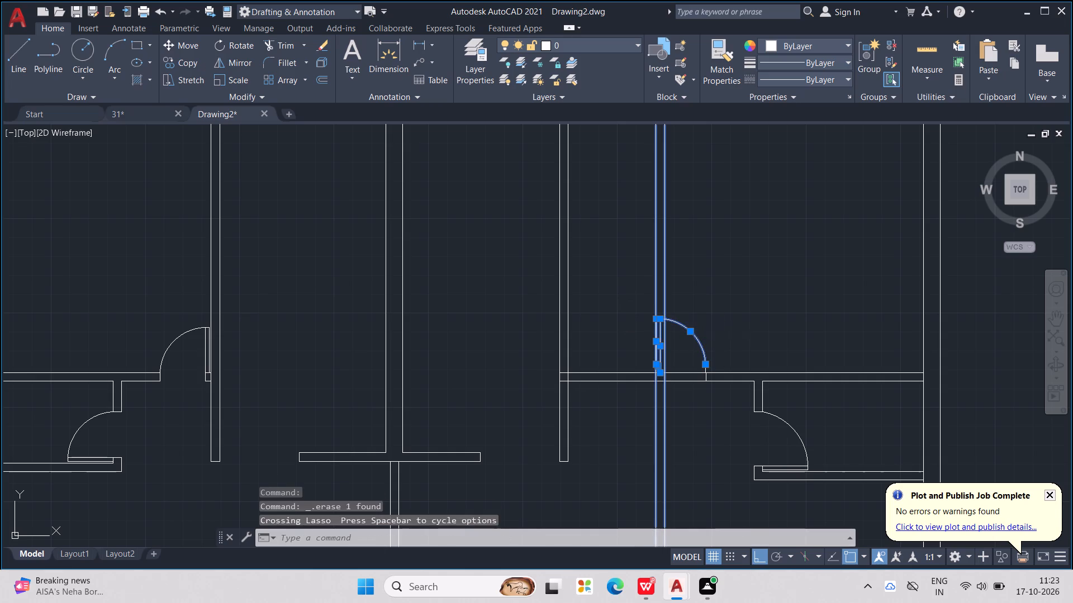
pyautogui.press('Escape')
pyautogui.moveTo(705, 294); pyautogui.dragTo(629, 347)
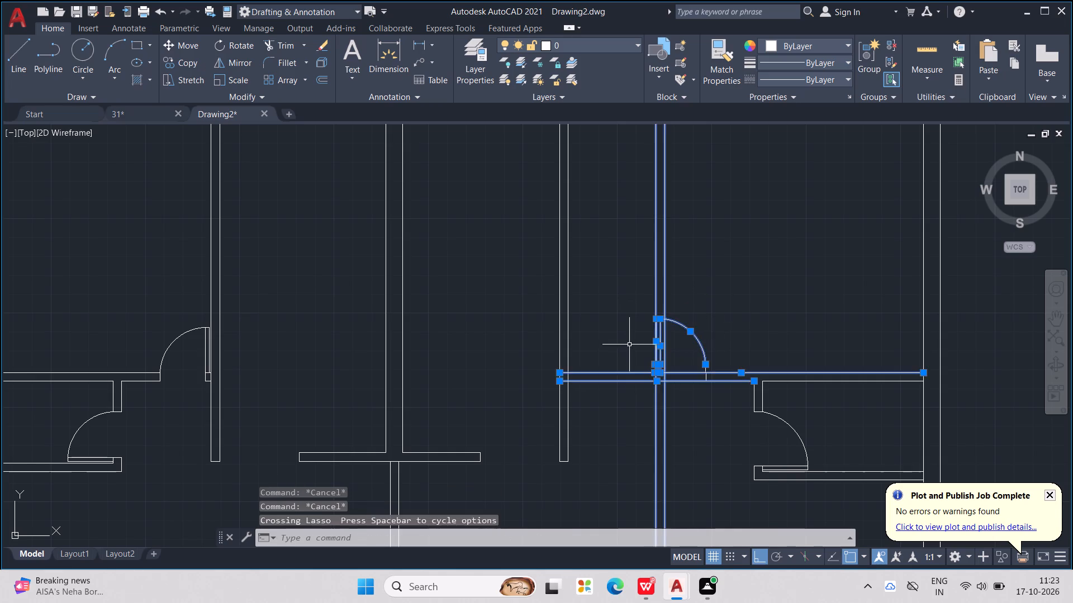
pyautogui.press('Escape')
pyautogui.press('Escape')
# Trim away the upper right swing door's arc, jamb line and the inner leaf line between the new partition's faces.
pyautogui.scroll(-5, 644, 331)
pyautogui.moveTo(647, 329); pyautogui.dragTo(780, 343, button='middle')
pyautogui.scroll(2, 756, 342)
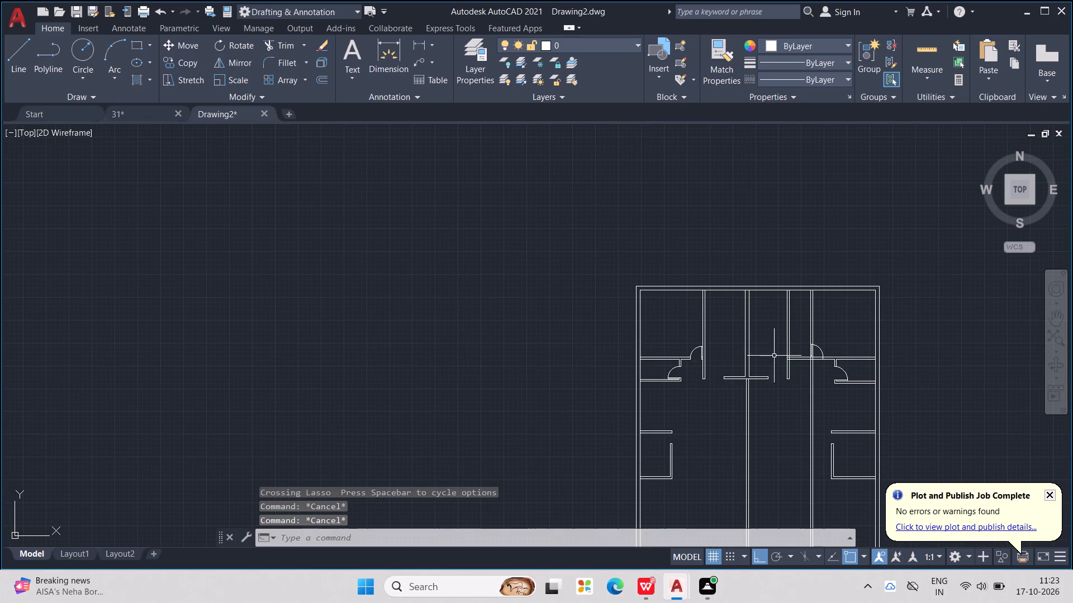
pyautogui.scroll(2, 813, 351)
pyautogui.write('TR')
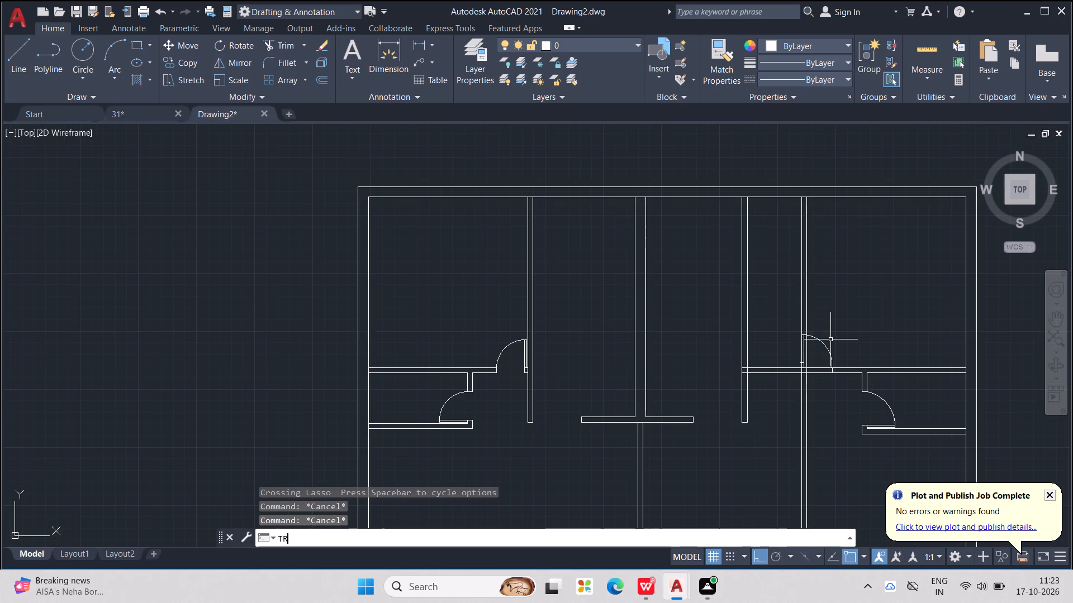
pyautogui.press('Return')
pyautogui.scroll(2, 830, 338)
pyautogui.moveTo(827, 341); pyautogui.dragTo(814, 364)
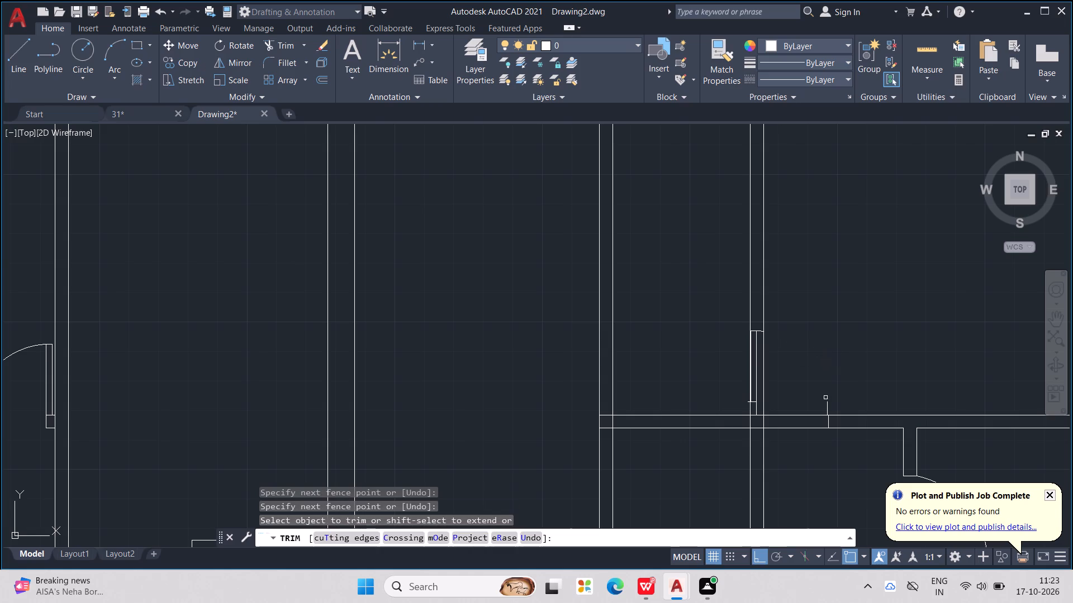
pyautogui.scroll(2, 838, 437)
pyautogui.moveTo(812, 396); pyautogui.dragTo(789, 406)
pyautogui.moveTo(792, 379); pyautogui.dragTo(832, 365)
pyautogui.scroll(-3, 748, 353)
pyautogui.scroll(5, 726, 353)
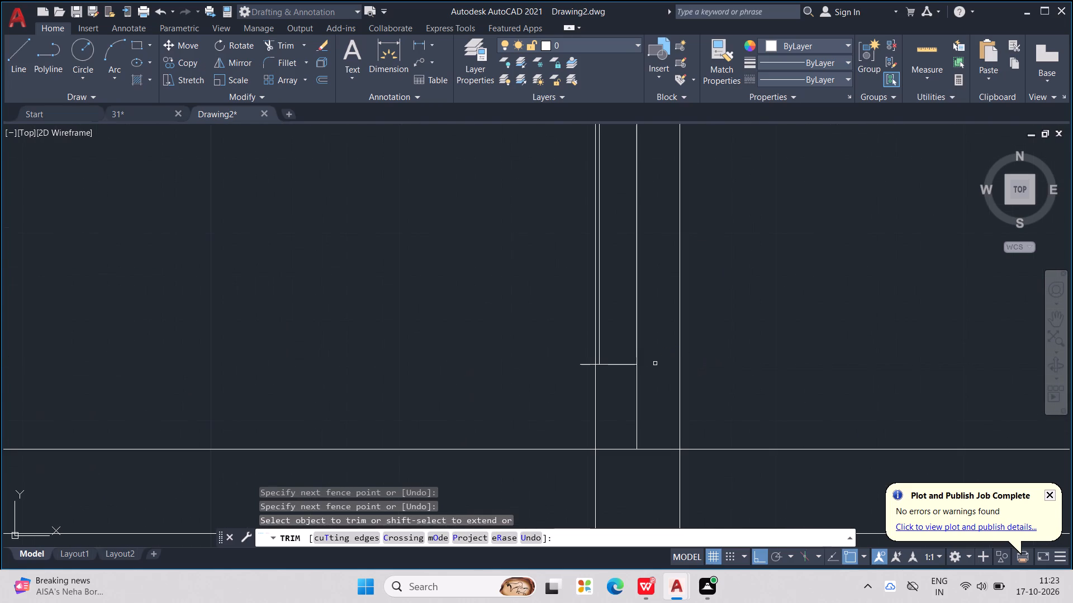
pyautogui.moveTo(624, 360); pyautogui.dragTo(622, 379)
pyautogui.moveTo(623, 379); pyautogui.dragTo(629, 384)
pyautogui.click(635, 370)
# Trim the remaining leaf lines, short end stubs and arc remnant of the upper right door at the new partition.
pyautogui.scroll(-2, 634, 354)
pyautogui.moveTo(634, 354); pyautogui.dragTo(634, 353, button='middle')
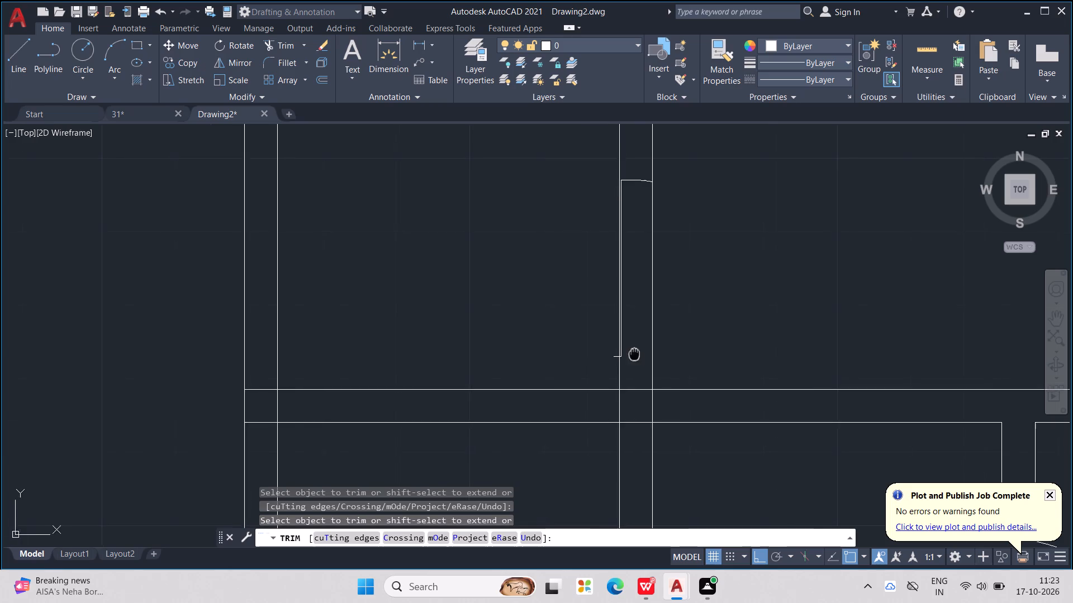
pyautogui.scroll(-1, 634, 353)
pyautogui.moveTo(634, 353); pyautogui.dragTo(873, 337, button='middle')
pyautogui.scroll(4, 872, 337)
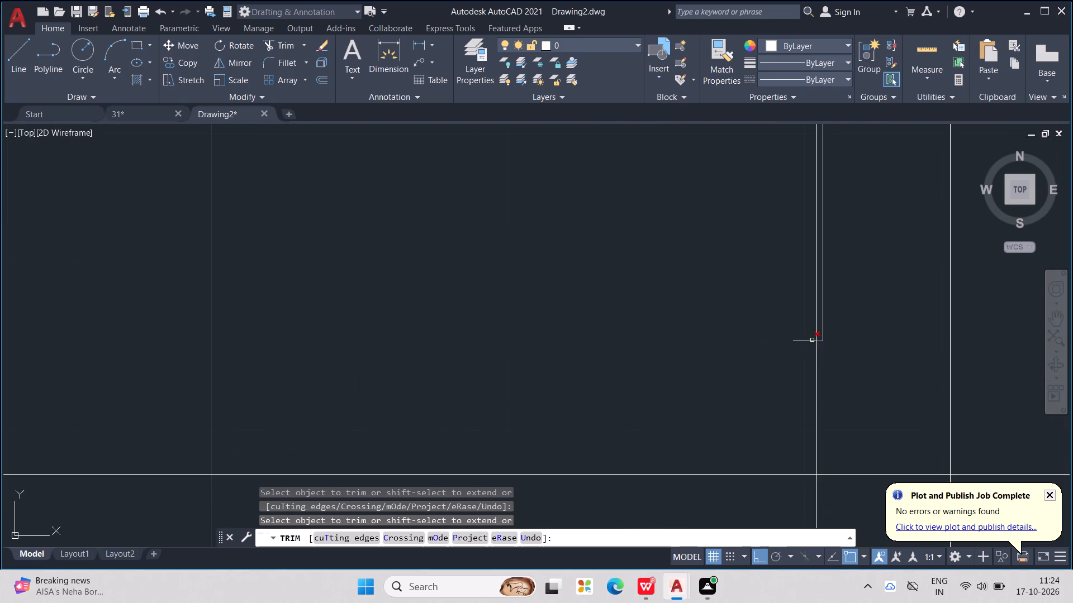
pyautogui.click(807, 340)
pyautogui.click(805, 340)
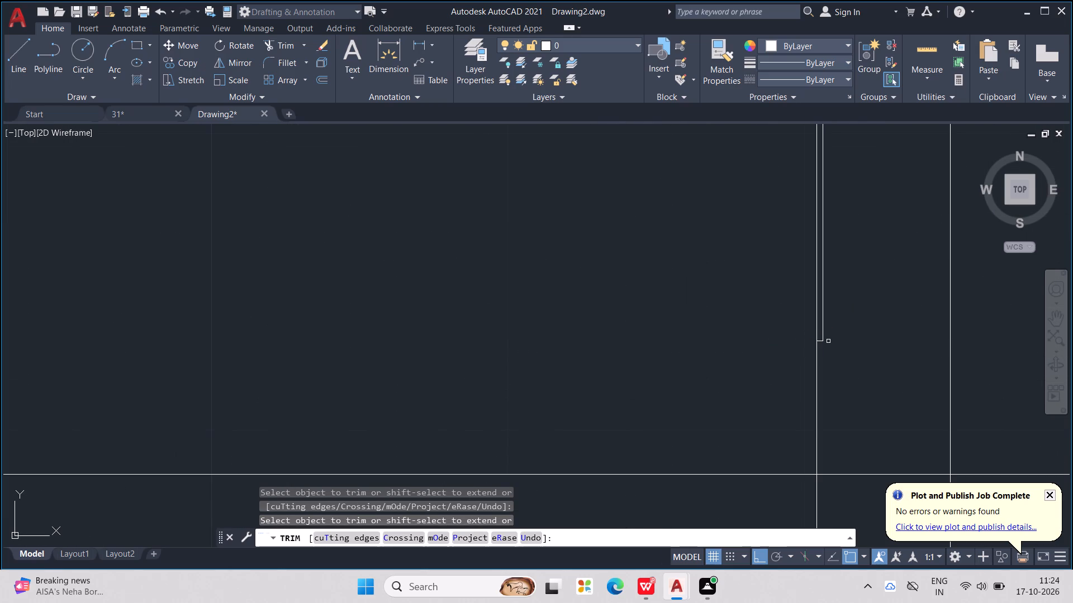
pyautogui.click(823, 342)
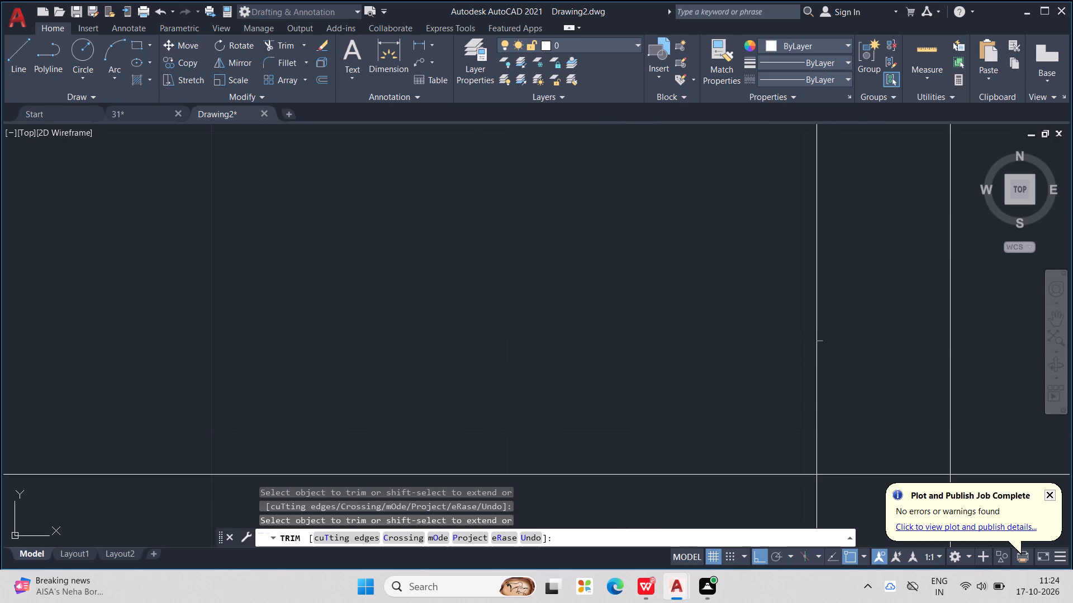
pyautogui.click(822, 341)
pyautogui.click(822, 341)
pyautogui.scroll(3, 822, 341)
pyautogui.moveTo(811, 334); pyautogui.dragTo(811, 362)
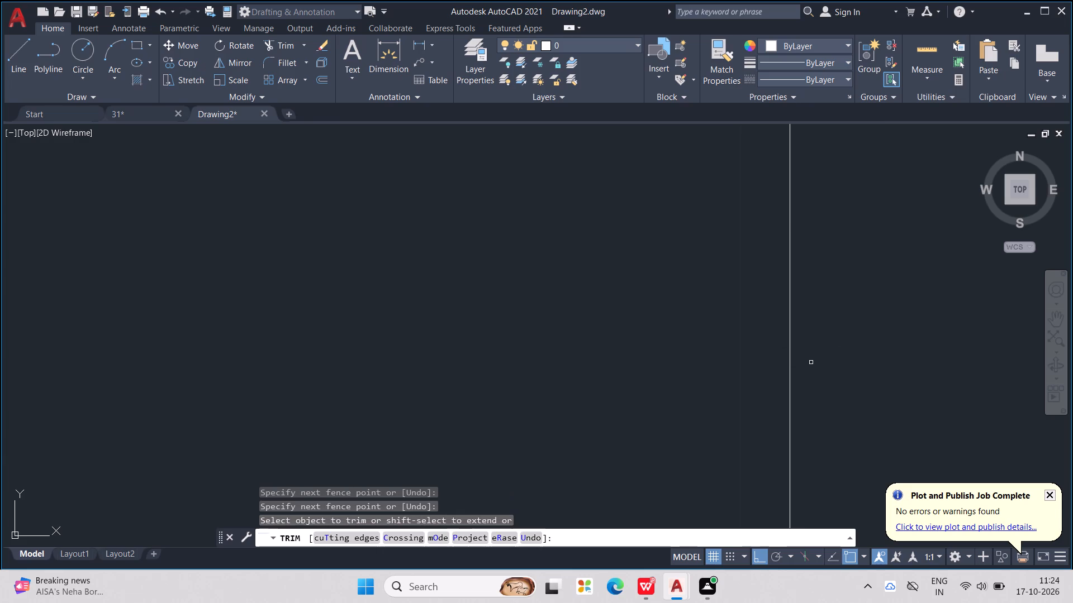
pyautogui.scroll(-7, 804, 327)
pyautogui.scroll(2, 819, 227)
pyautogui.moveTo(810, 197); pyautogui.dragTo(808, 241)
pyautogui.click(797, 199)
pyautogui.moveTo(797, 199); pyautogui.dragTo(796, 215)
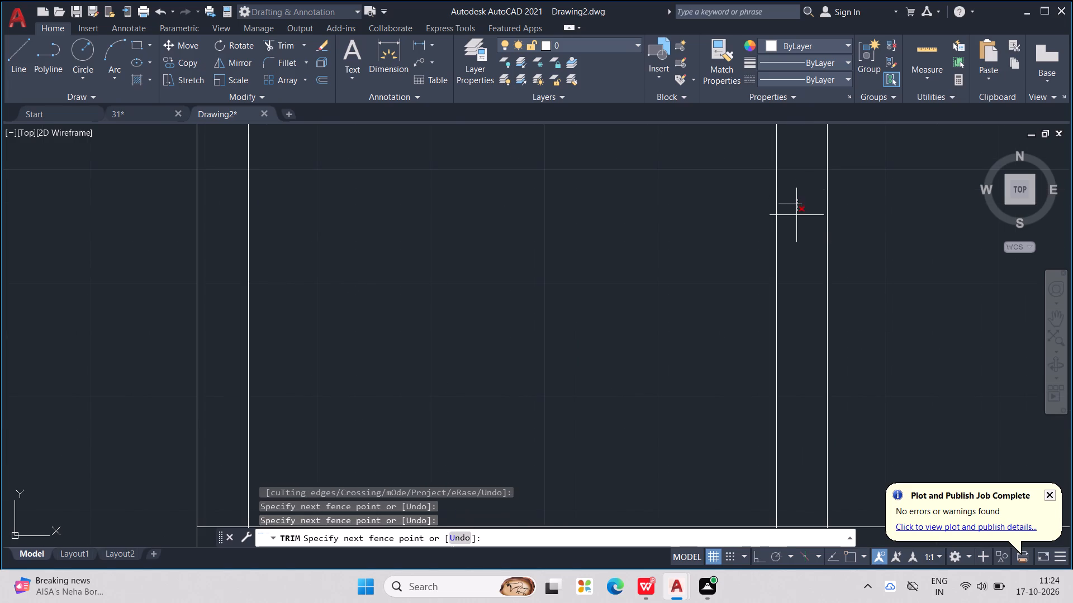
pyautogui.click(796, 216)
pyautogui.scroll(-7, 796, 216)
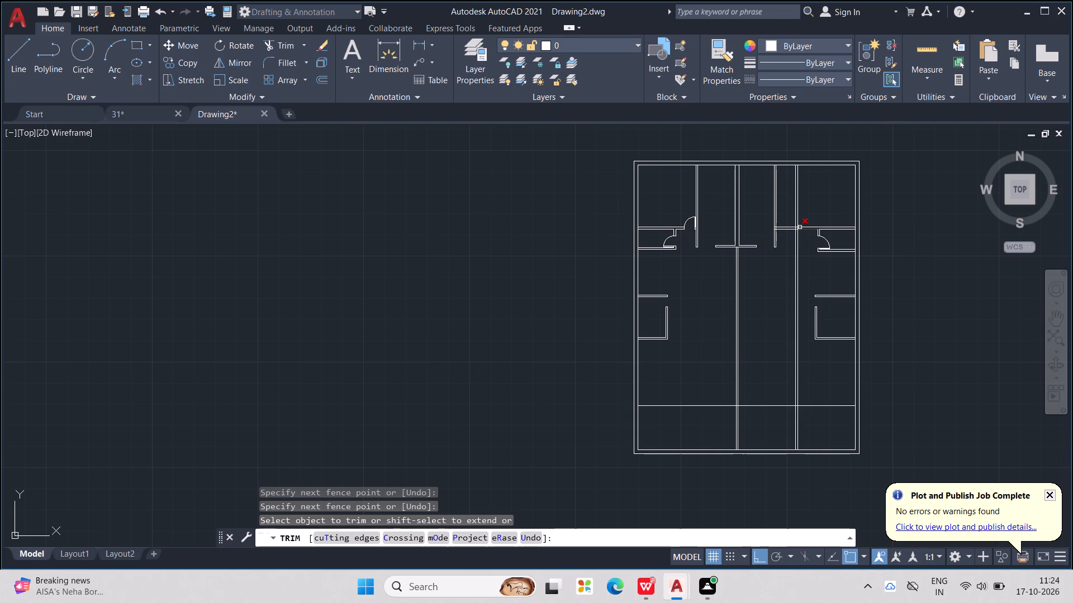
pyautogui.scroll(1, 799, 227)
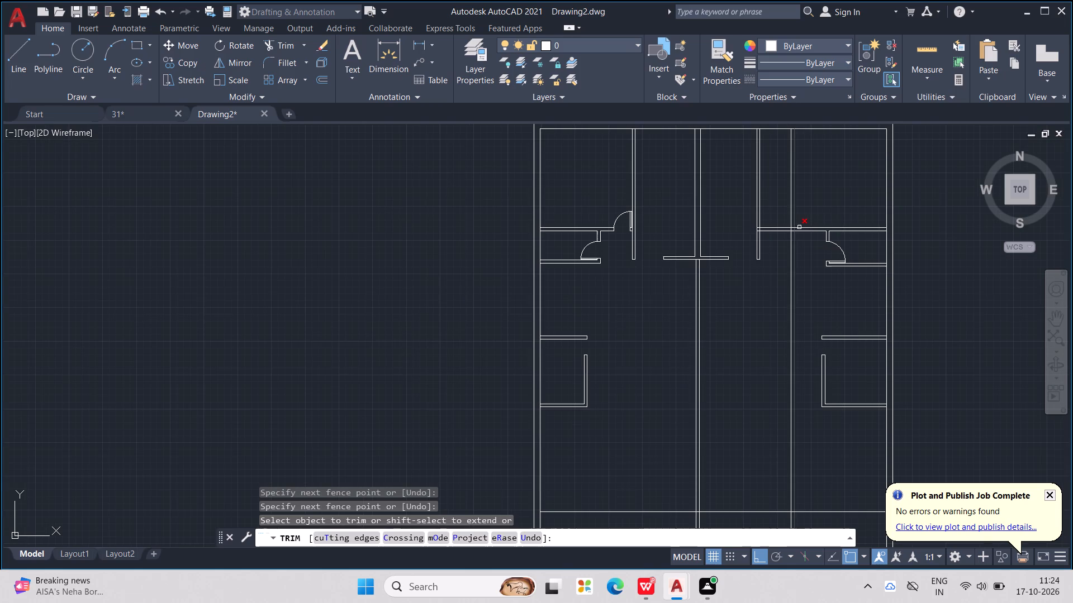
pyautogui.press('Escape')
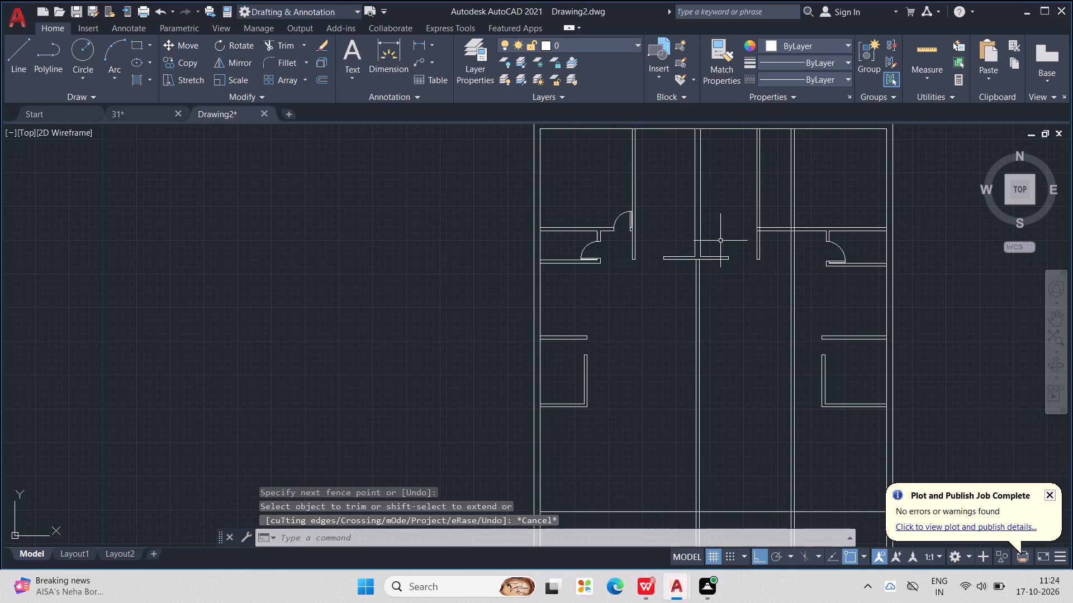
pyautogui.press('Escape')
pyautogui.press('Escape')
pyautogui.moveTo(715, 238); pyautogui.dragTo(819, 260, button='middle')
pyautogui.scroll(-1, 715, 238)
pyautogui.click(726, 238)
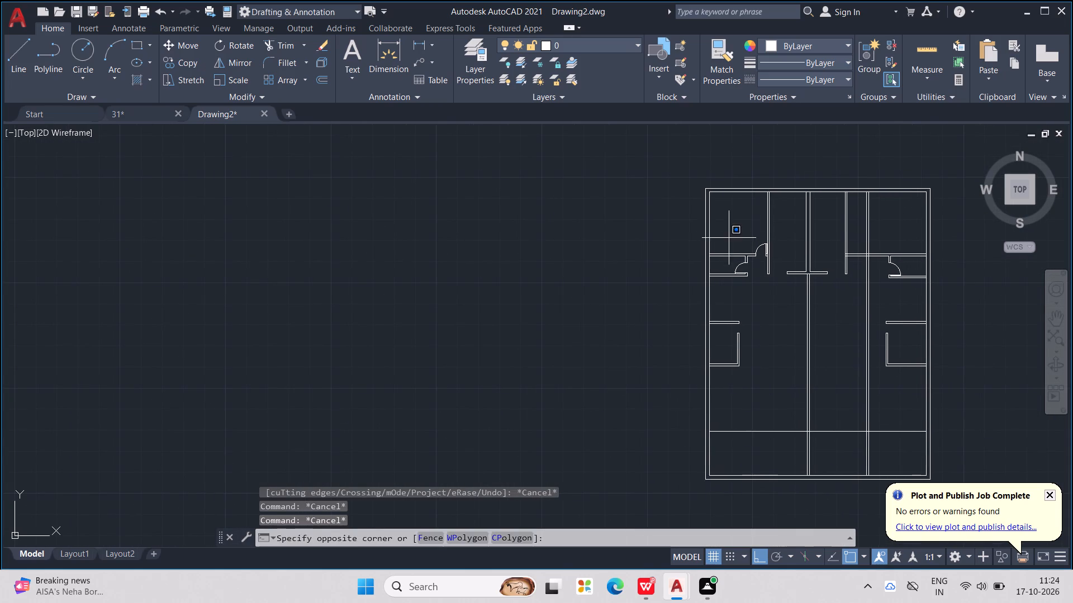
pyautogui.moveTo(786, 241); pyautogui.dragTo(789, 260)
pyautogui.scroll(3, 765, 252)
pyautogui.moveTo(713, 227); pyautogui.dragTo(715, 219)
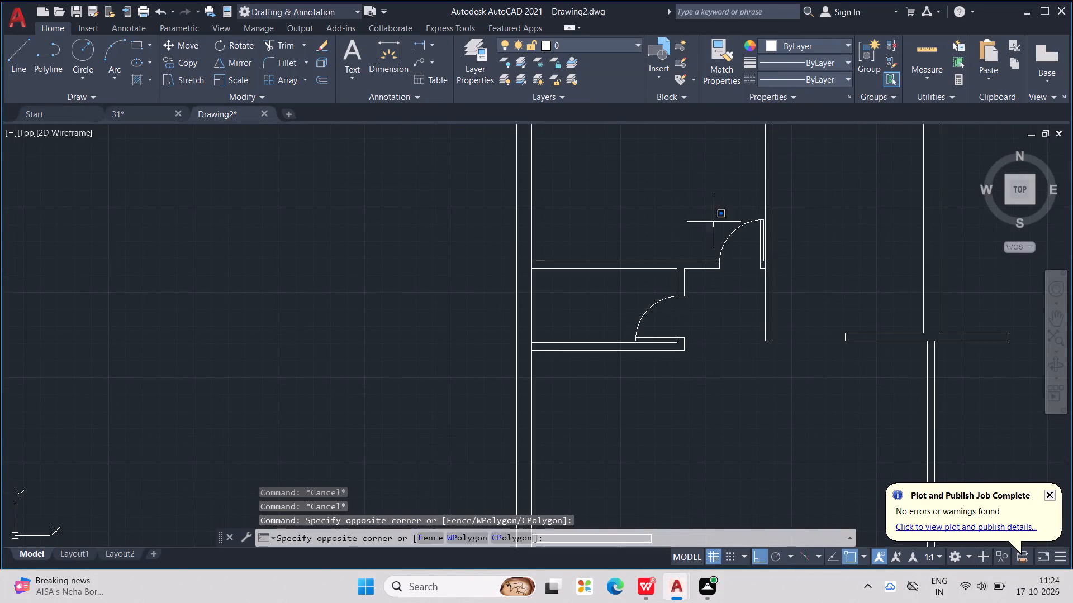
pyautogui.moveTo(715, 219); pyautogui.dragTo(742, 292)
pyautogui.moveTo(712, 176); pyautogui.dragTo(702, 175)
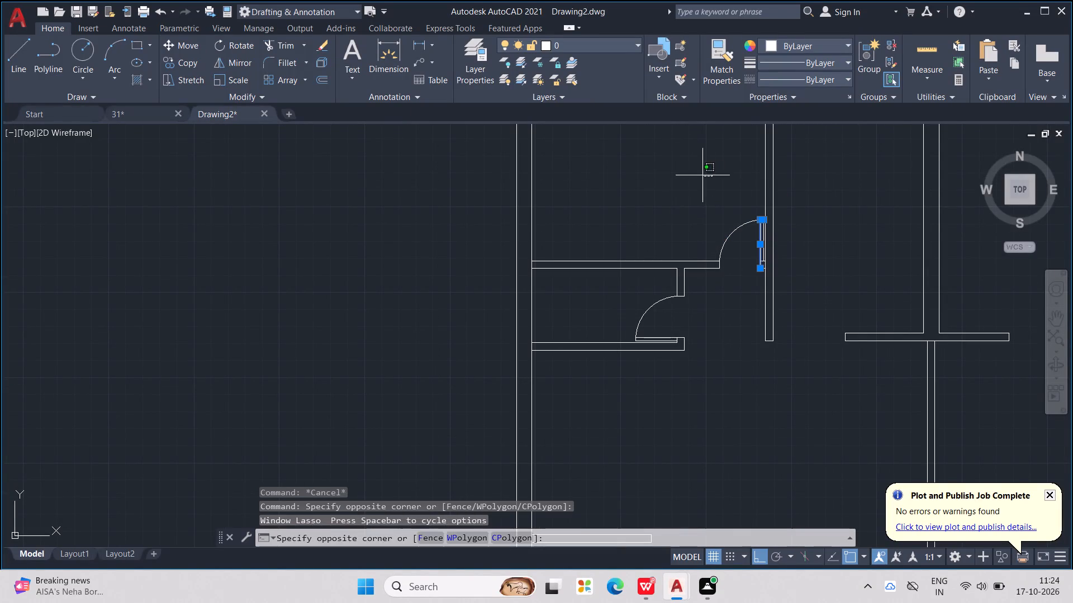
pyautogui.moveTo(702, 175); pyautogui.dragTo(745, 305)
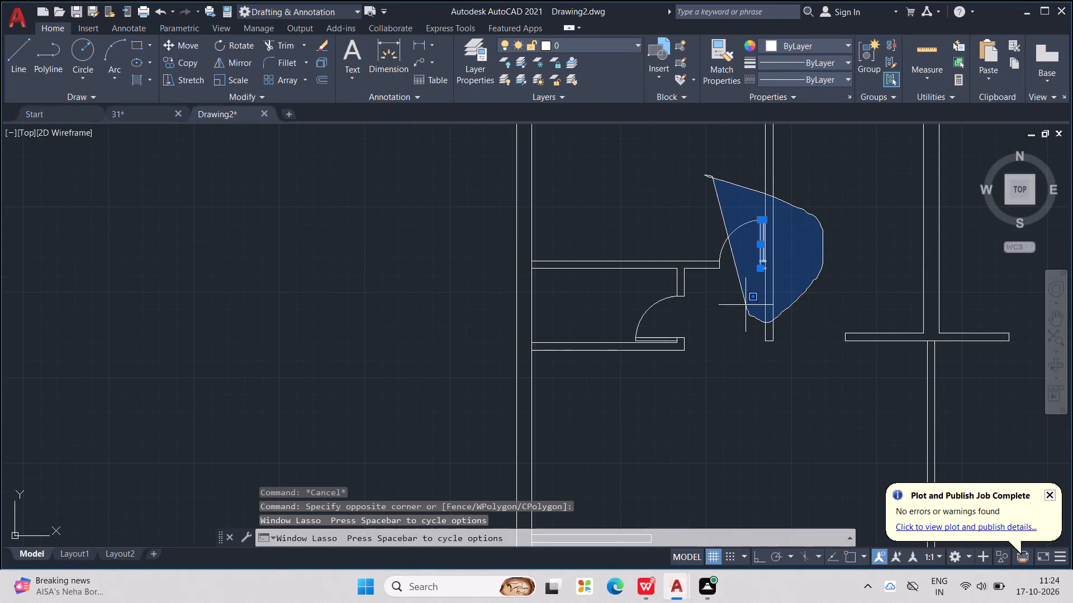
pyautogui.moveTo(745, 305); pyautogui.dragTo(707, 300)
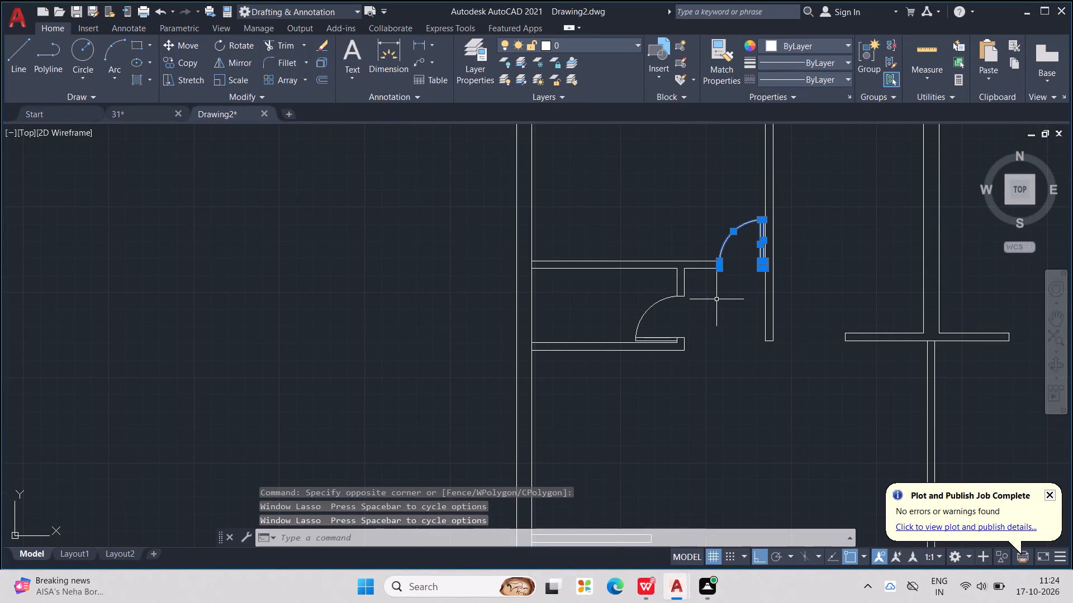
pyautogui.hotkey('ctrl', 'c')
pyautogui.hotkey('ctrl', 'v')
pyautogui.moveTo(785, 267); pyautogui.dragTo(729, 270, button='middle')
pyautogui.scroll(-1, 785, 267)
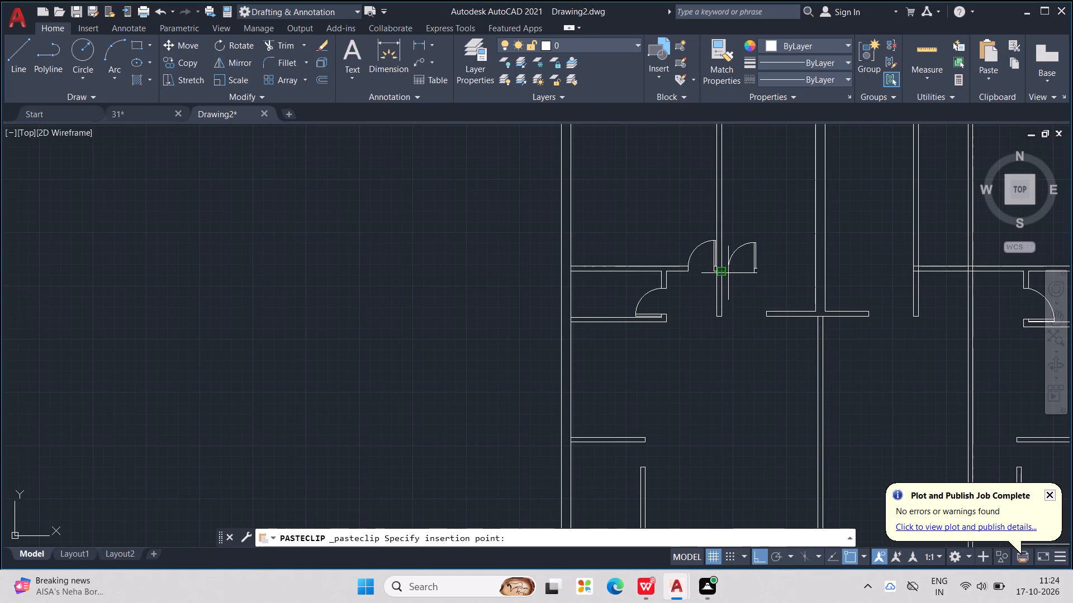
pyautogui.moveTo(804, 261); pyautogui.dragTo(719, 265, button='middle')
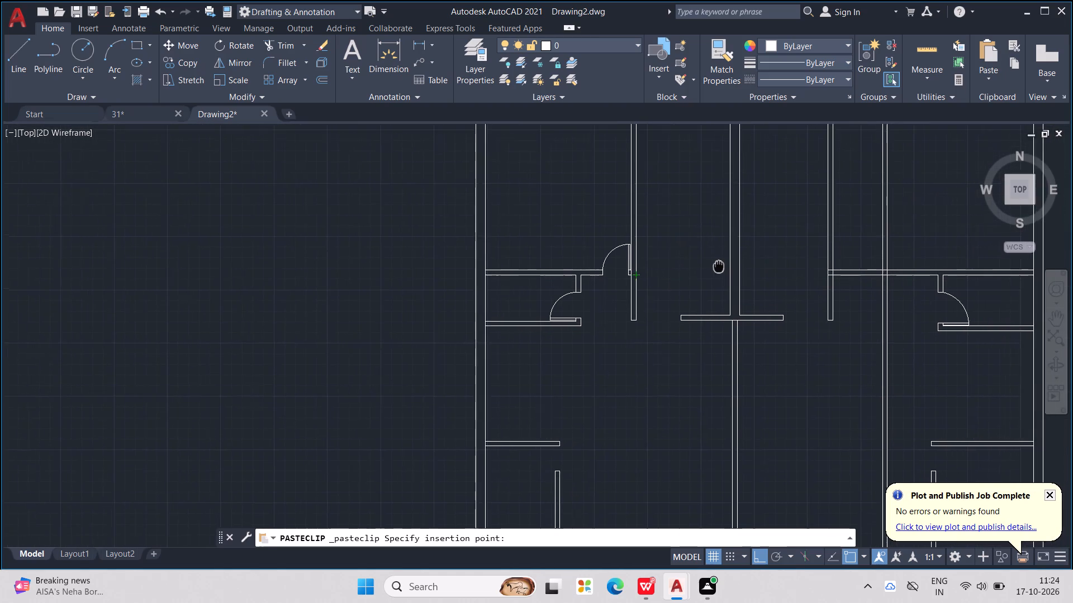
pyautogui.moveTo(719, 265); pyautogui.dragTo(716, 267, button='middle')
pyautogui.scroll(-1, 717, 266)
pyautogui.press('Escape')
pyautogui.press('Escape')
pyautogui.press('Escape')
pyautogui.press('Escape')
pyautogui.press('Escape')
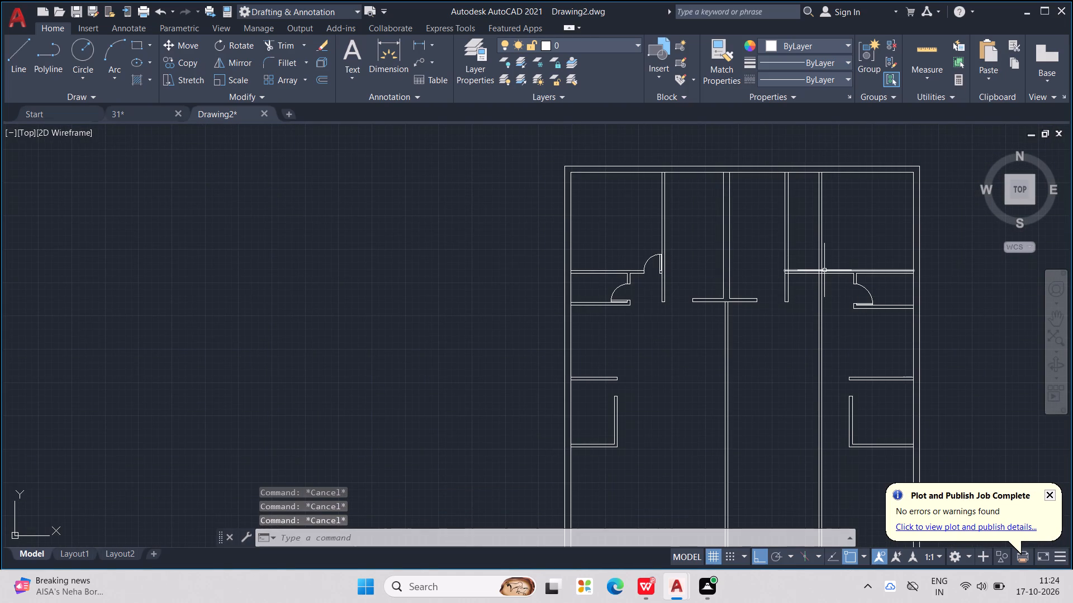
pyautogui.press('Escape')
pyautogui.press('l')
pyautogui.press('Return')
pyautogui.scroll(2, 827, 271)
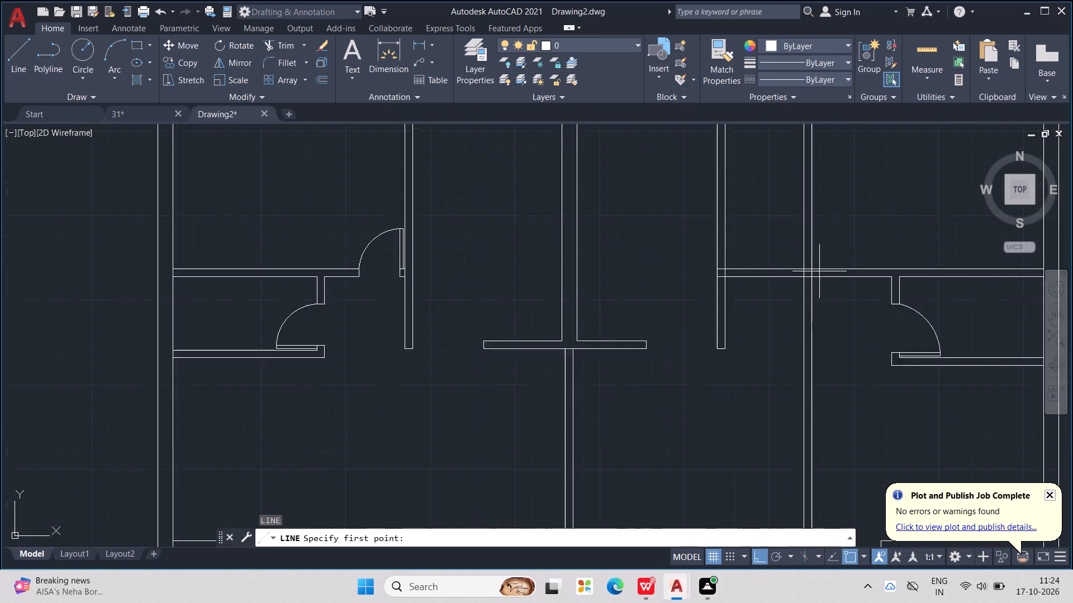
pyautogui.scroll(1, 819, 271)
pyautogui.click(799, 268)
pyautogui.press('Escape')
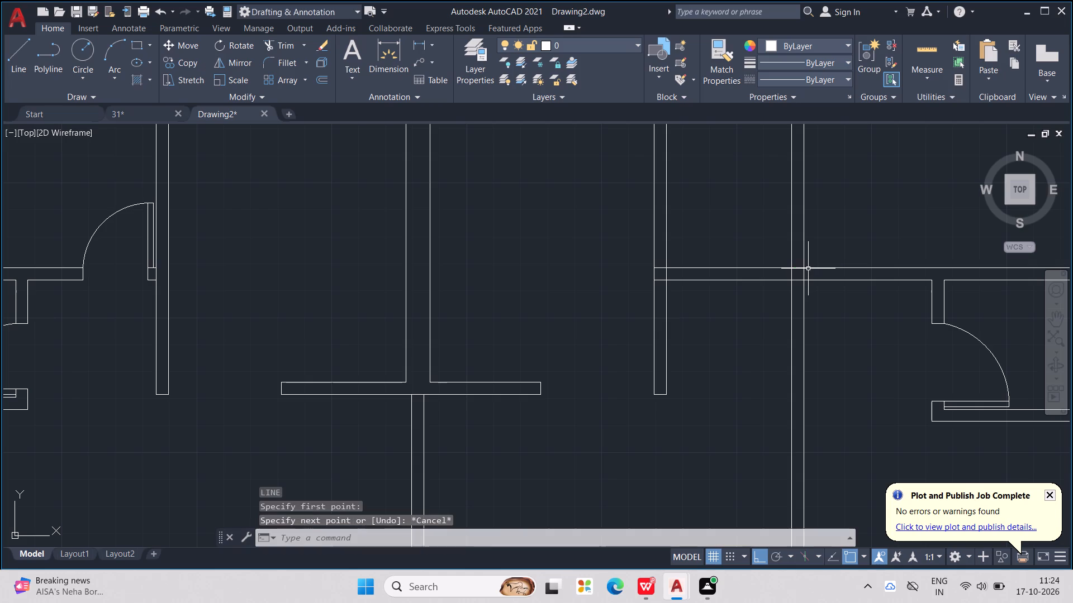
# Draw the upper right room's door leaf beside the new partition: 1" offset from its face, 2' up, 2" across, and down to the cross wall's lower line.
pyautogui.press('l')
pyautogui.press('Return')
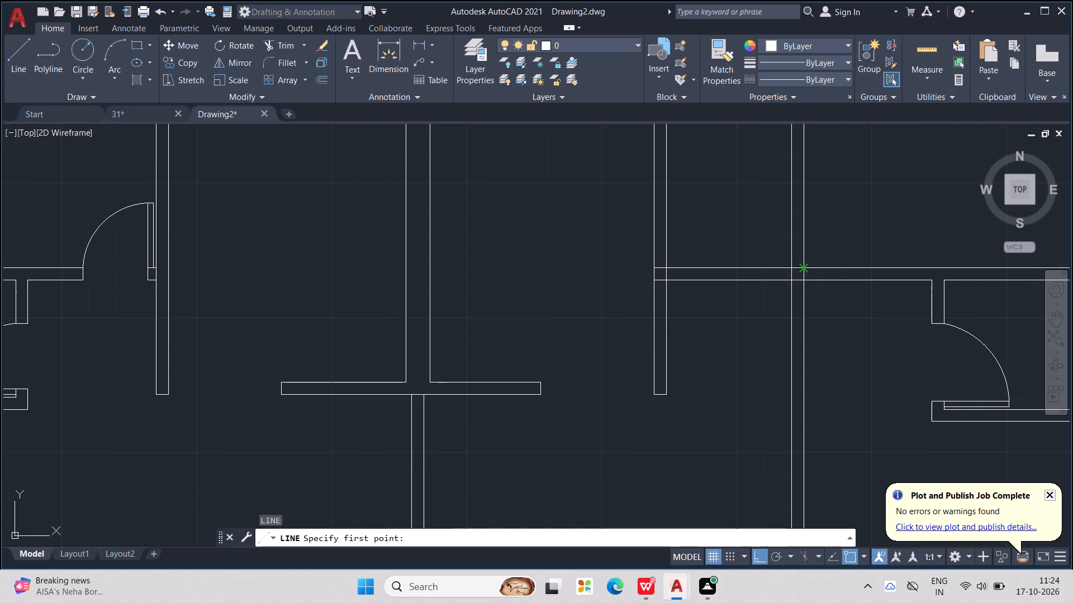
pyautogui.click(808, 269)
pyautogui.write('1"')
pyautogui.press('Return')
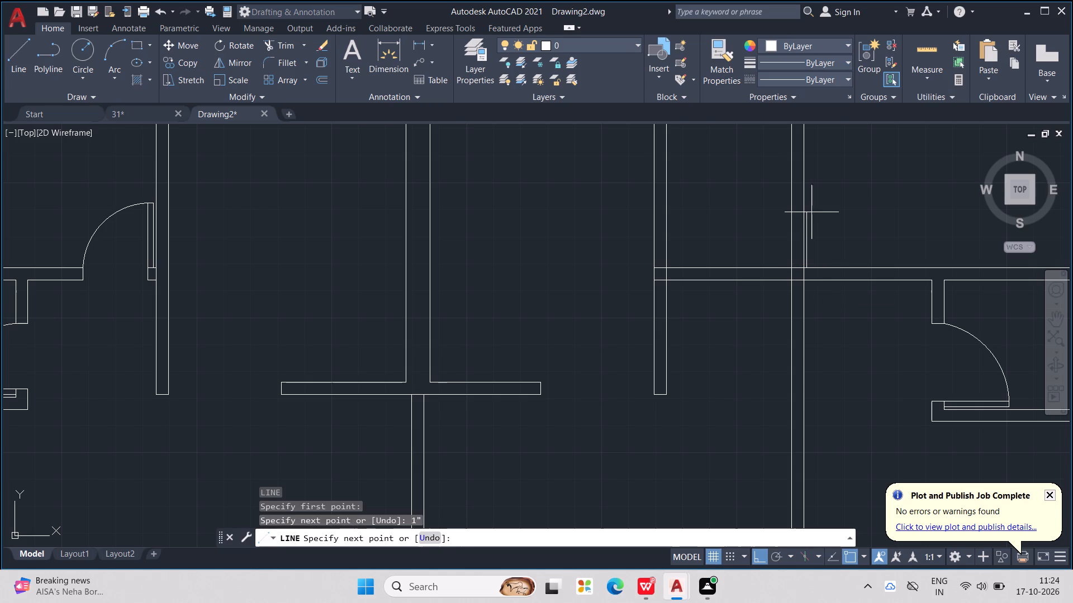
pyautogui.write("2'")
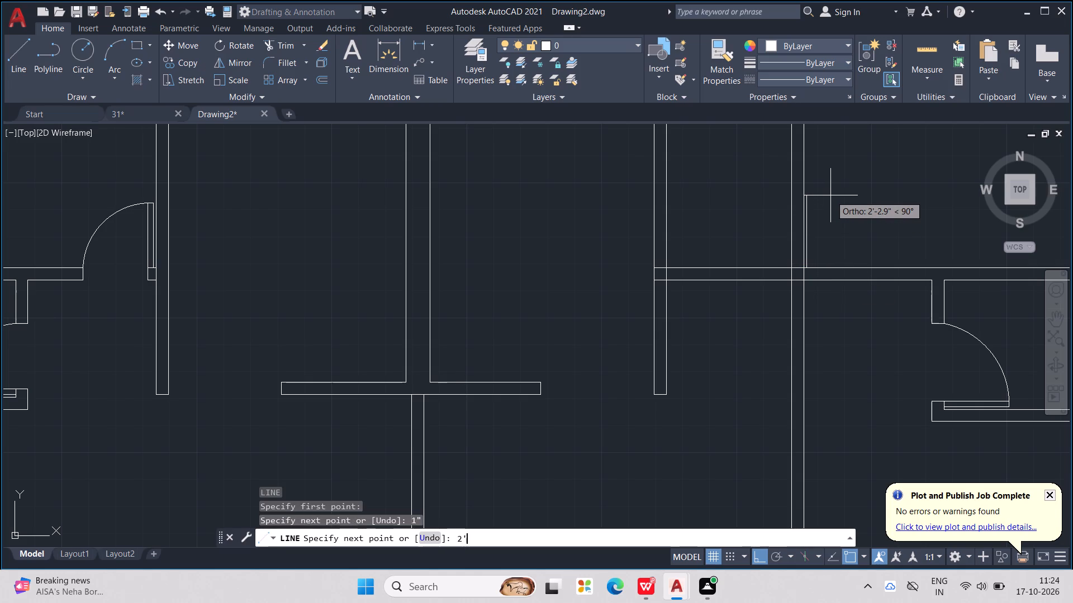
pyautogui.press('Return')
pyautogui.write('2"')
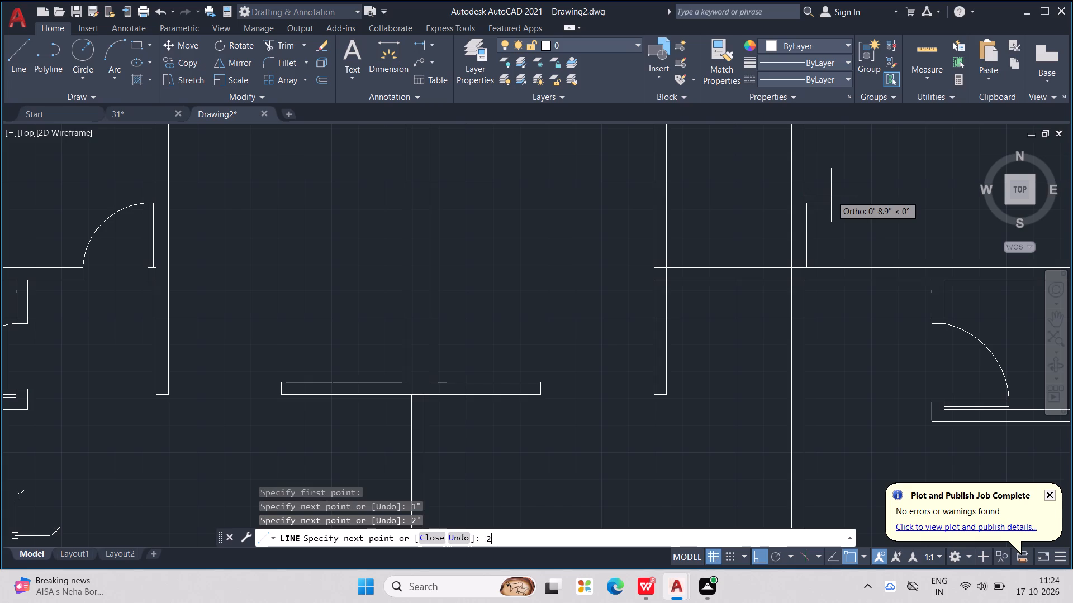
pyautogui.press('Return')
pyautogui.scroll(1, 833, 295)
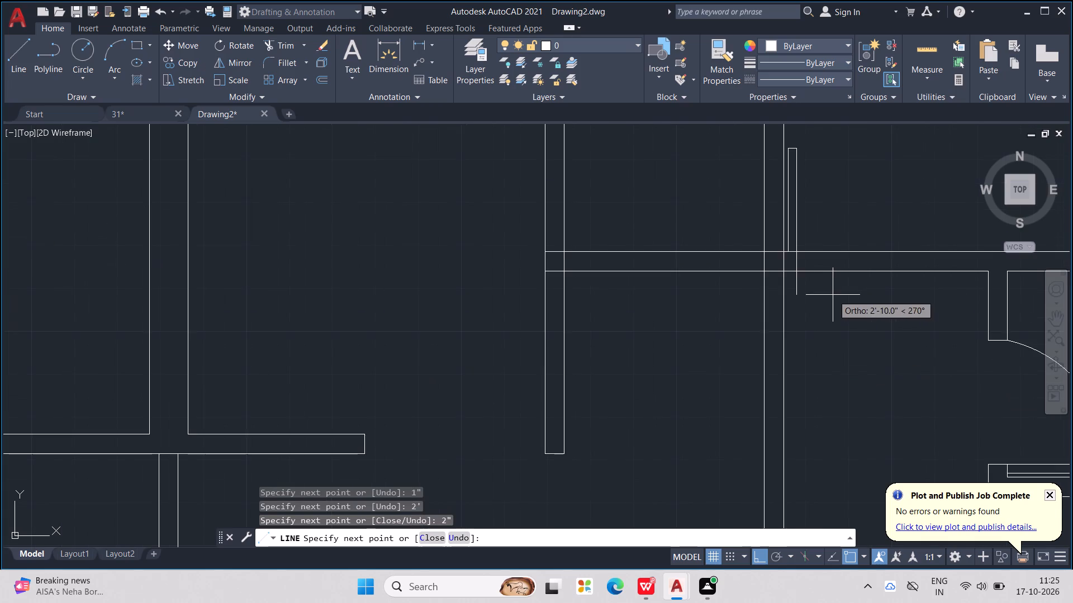
pyautogui.middleClick(833, 295)
pyautogui.scroll(-3, 833, 295)
pyautogui.scroll(1, 835, 288)
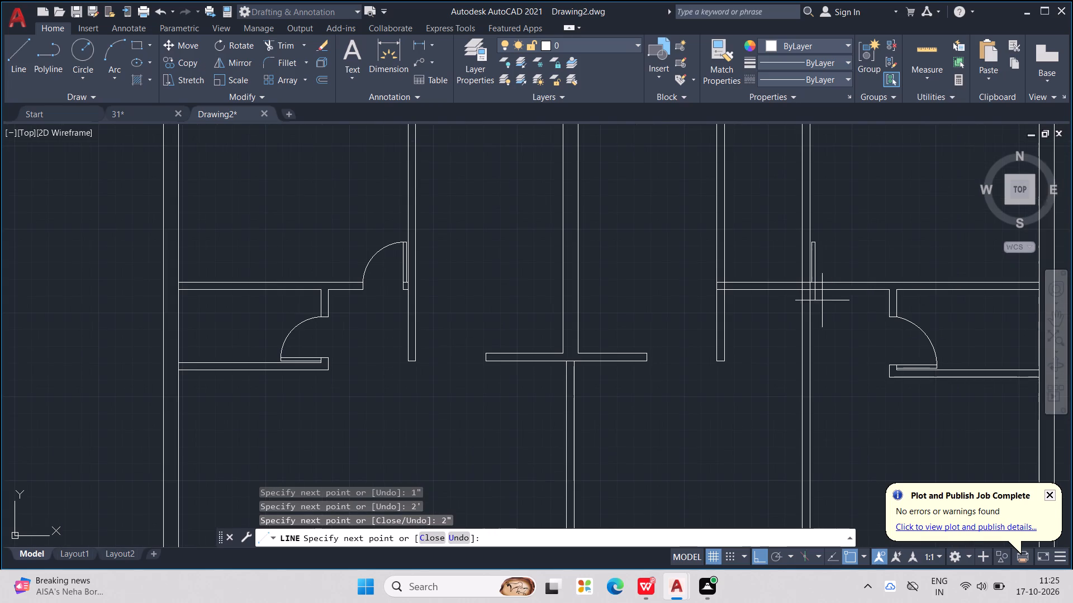
pyautogui.scroll(2, 822, 300)
pyautogui.click(803, 275)
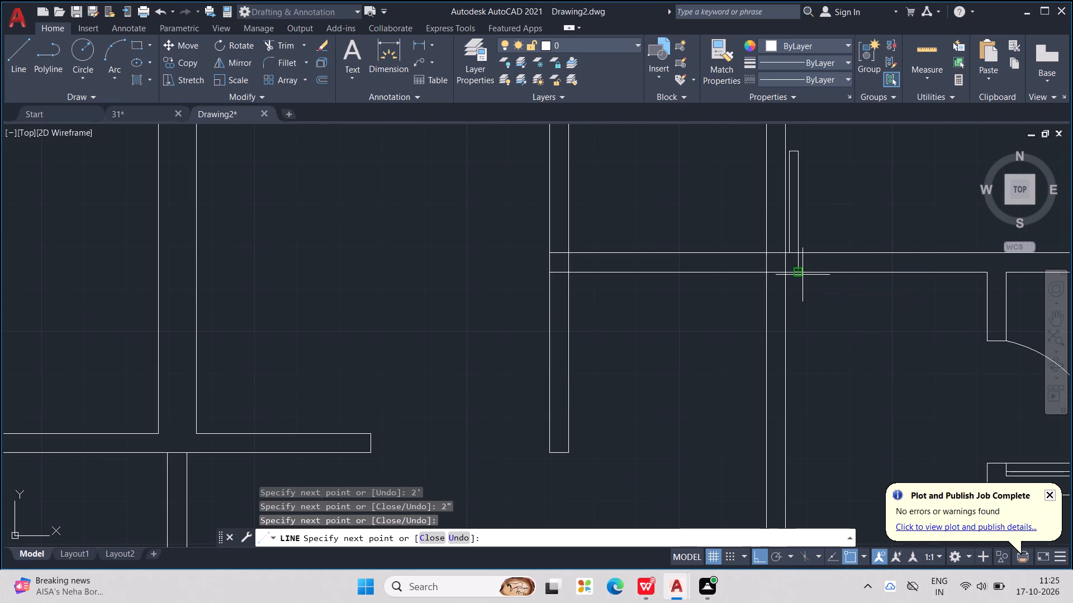
pyautogui.press('Escape')
pyautogui.press('Escape')
pyautogui.press('Escape')
pyautogui.press('Escape')
pyautogui.press('Escape')
pyautogui.press('Escape')
# Offset the new door leaf's outer vertical line 2' away from the partition to mark the opposite jamb.
pyautogui.write('OFF')
pyautogui.press('Return')
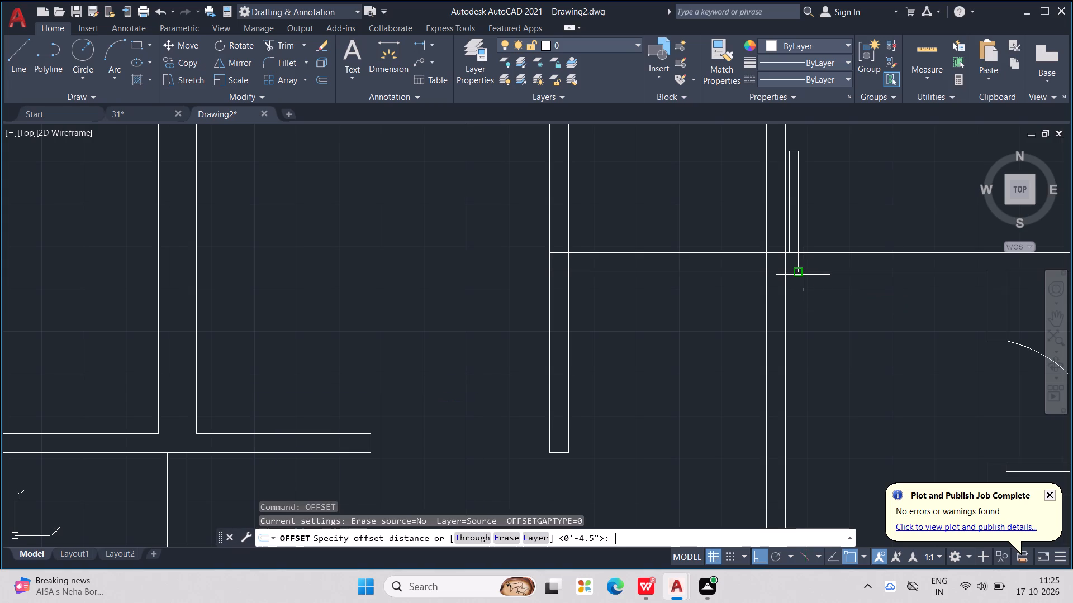
pyautogui.write("2'")
pyautogui.press('Return')
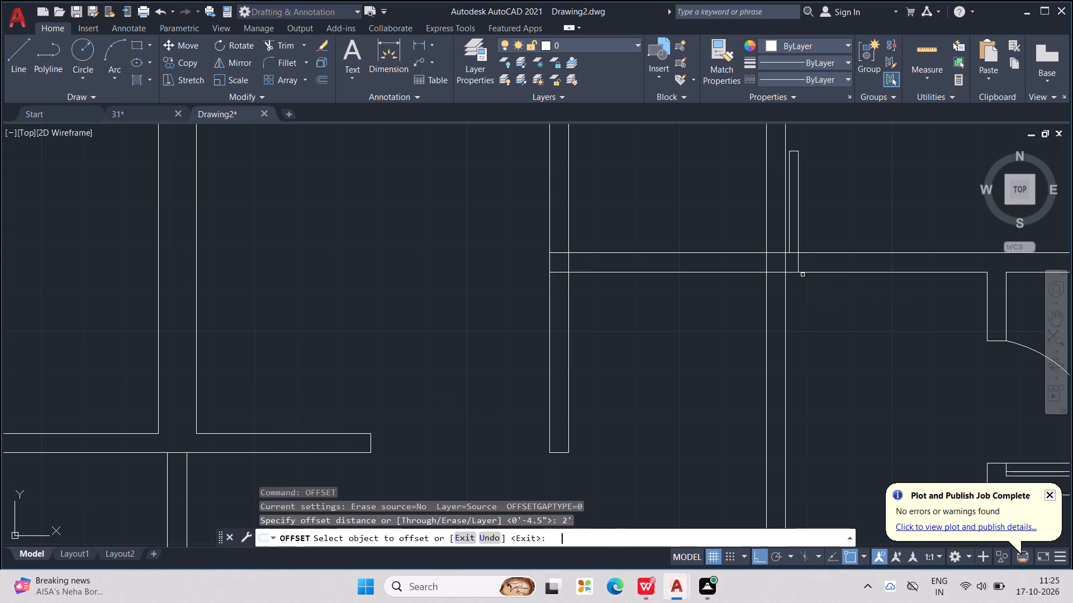
pyautogui.scroll(-4, 803, 275)
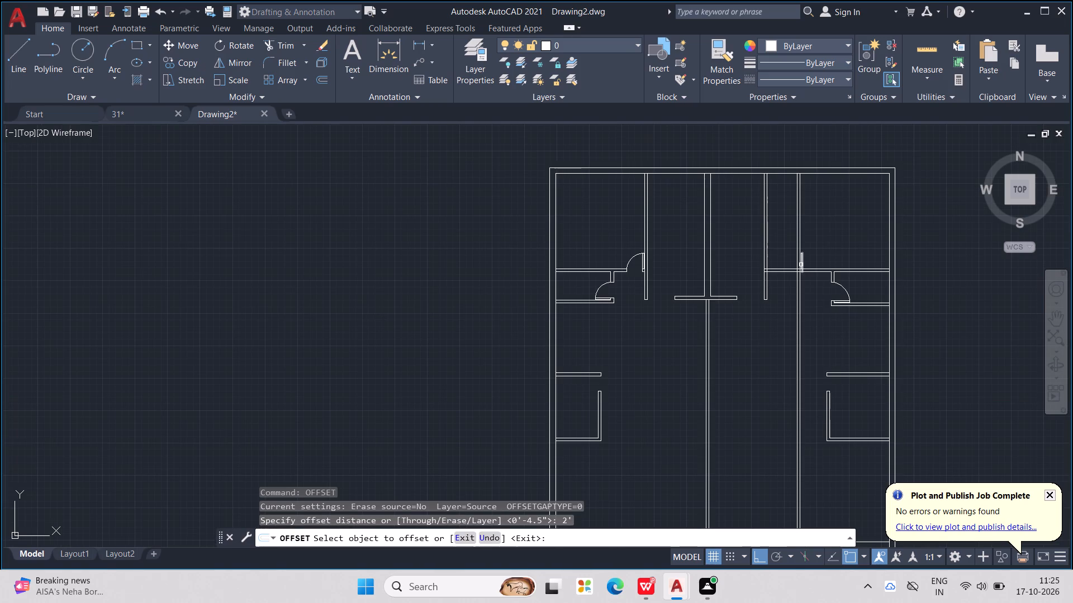
pyautogui.scroll(2, 804, 260)
pyautogui.click(794, 277)
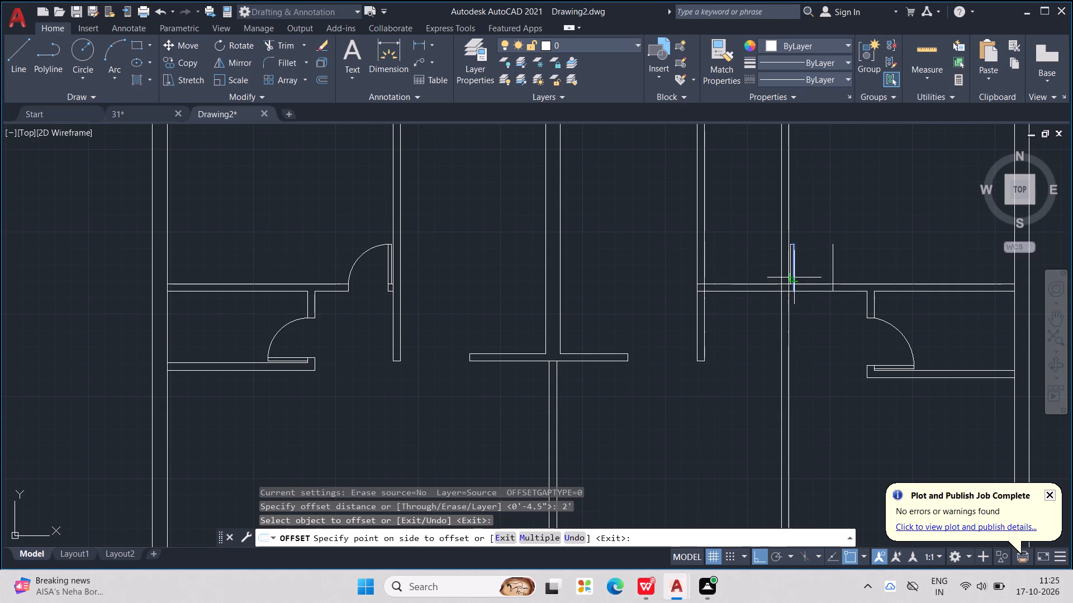
pyautogui.click(870, 281)
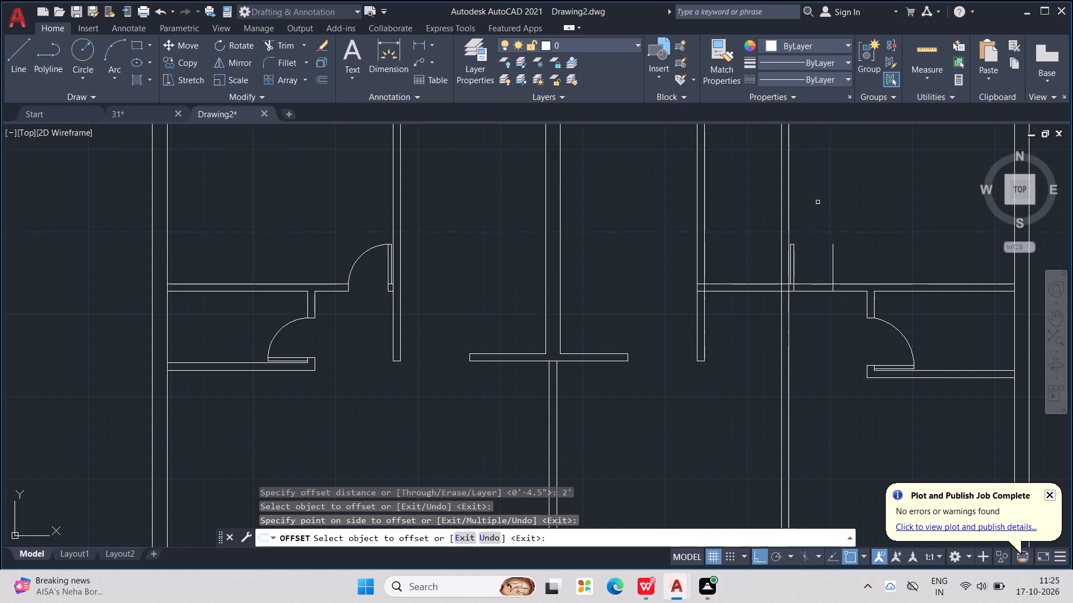
pyautogui.press('Escape')
pyautogui.press('Escape')
pyautogui.press('Escape')
pyautogui.press('Escape')
pyautogui.press('Escape')
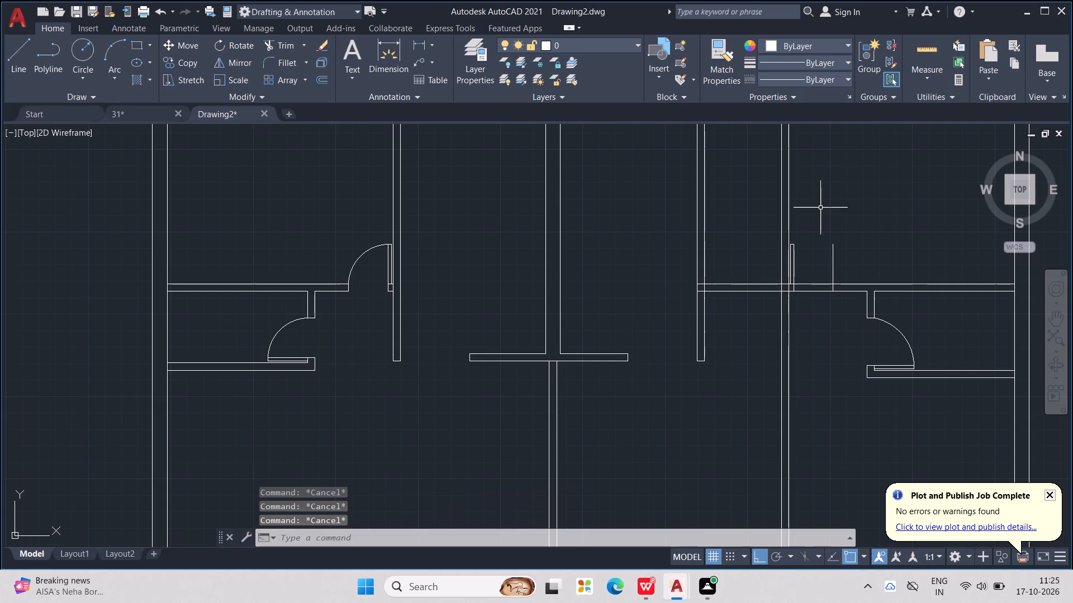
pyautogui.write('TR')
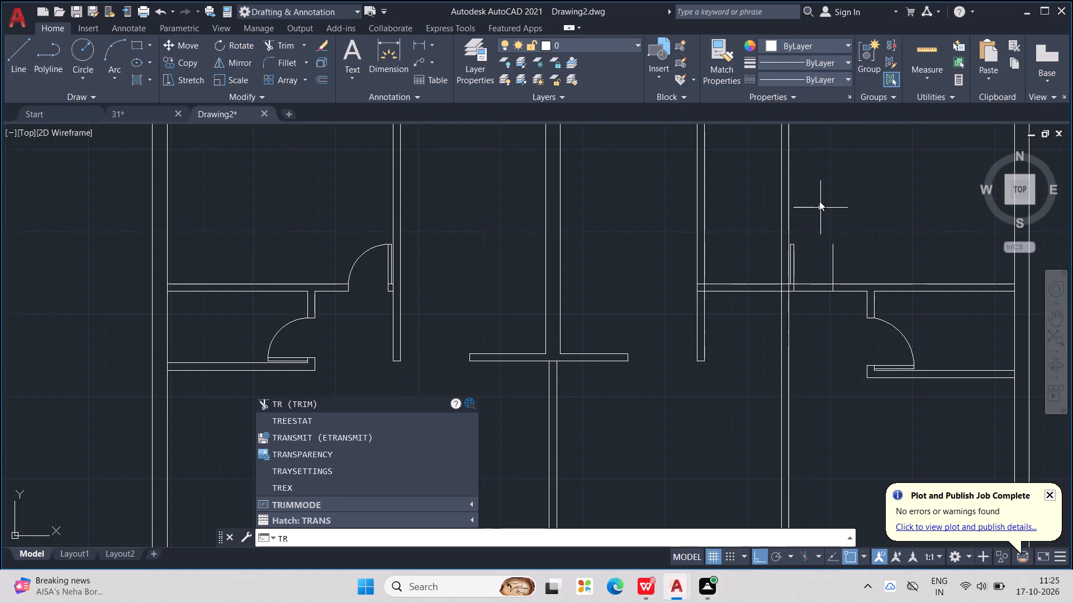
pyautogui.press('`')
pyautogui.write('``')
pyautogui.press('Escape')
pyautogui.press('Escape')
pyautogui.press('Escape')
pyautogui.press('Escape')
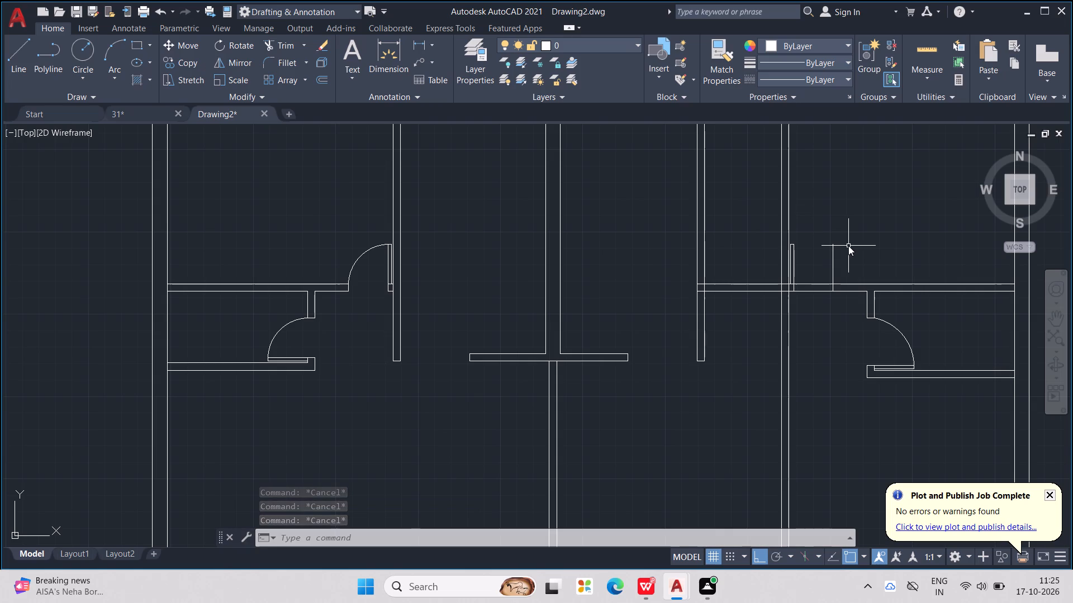
# Trim the cross wall's lines between the door leaf and the offset jamb line, and the jamb line's excess above the wall.
pyautogui.scroll(1, 827, 248)
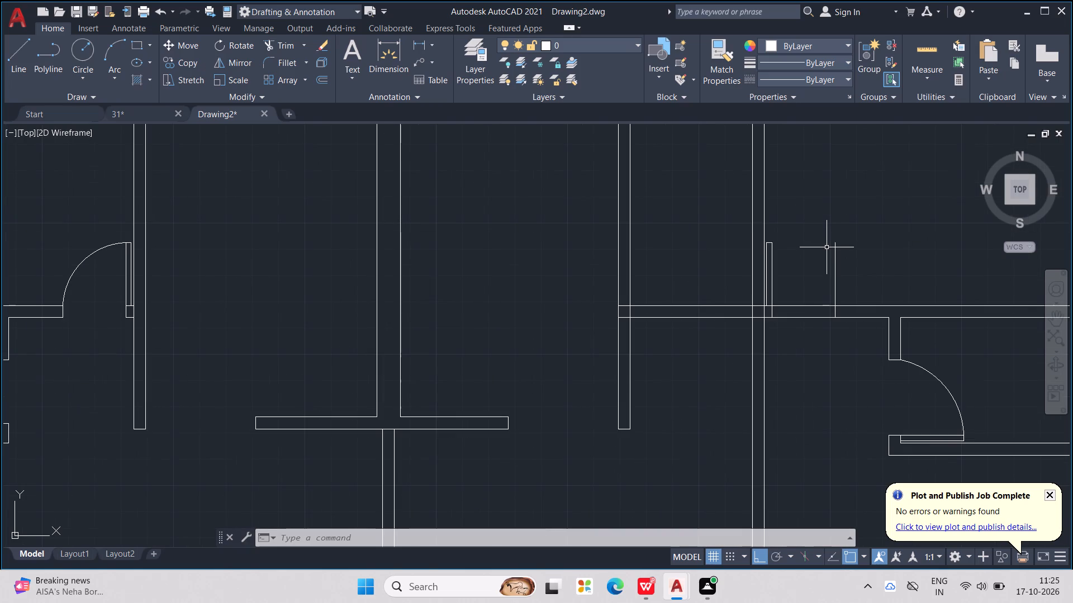
pyautogui.press('Escape')
pyautogui.press('Escape')
pyautogui.write('TR')
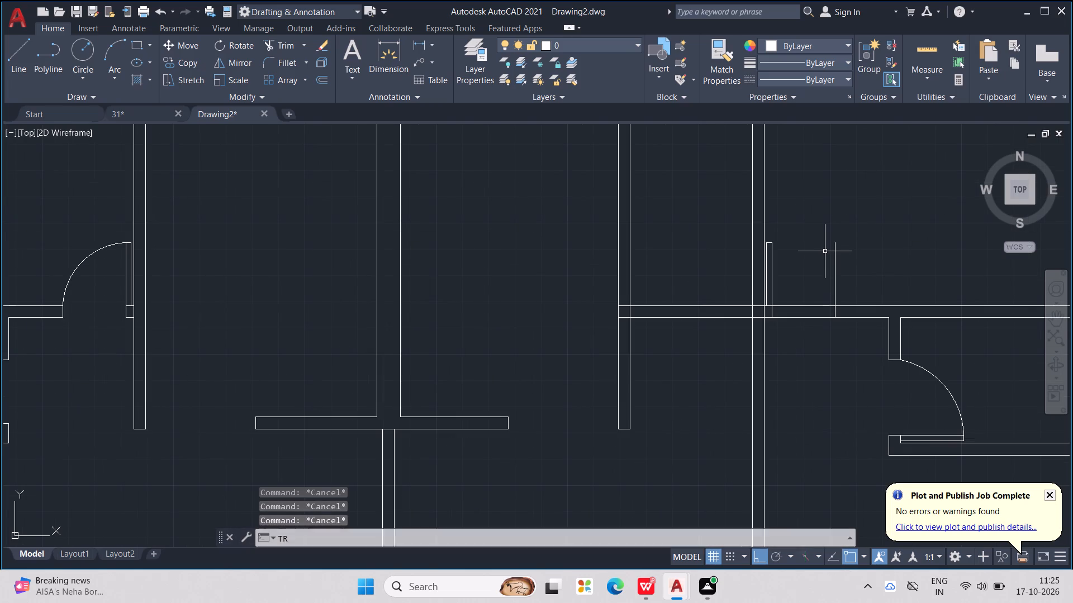
pyautogui.press('Return')
pyautogui.scroll(1, 829, 297)
pyautogui.moveTo(811, 294); pyautogui.dragTo(810, 334)
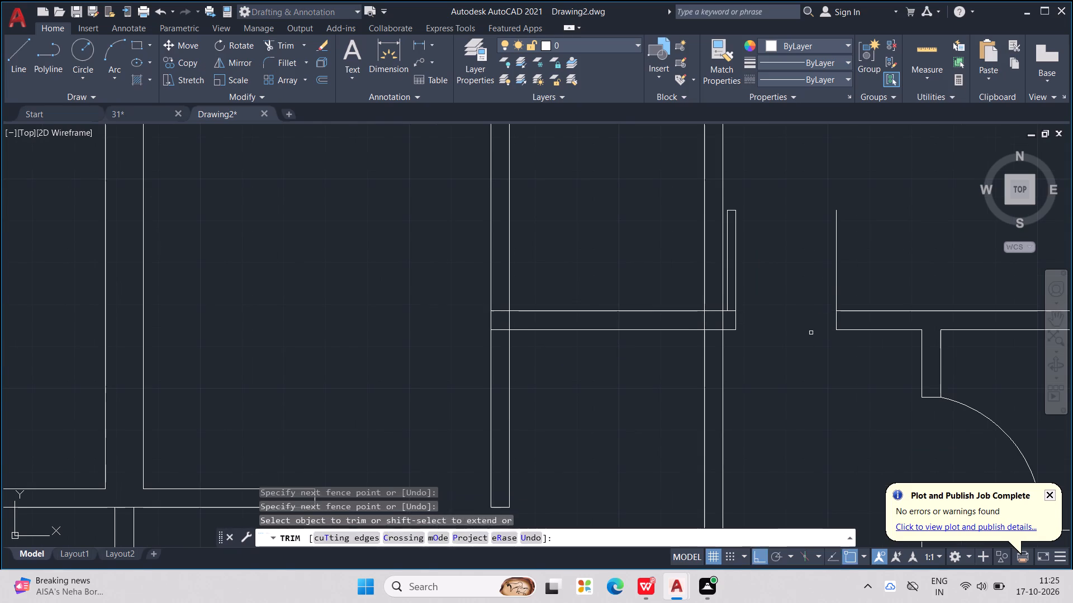
pyautogui.moveTo(811, 326); pyautogui.dragTo(852, 245)
# Draw the upper right door's three-point swing arc across the leaf's top corners to the opposite jamb's upper corner.
pyautogui.scroll(-5, 854, 231)
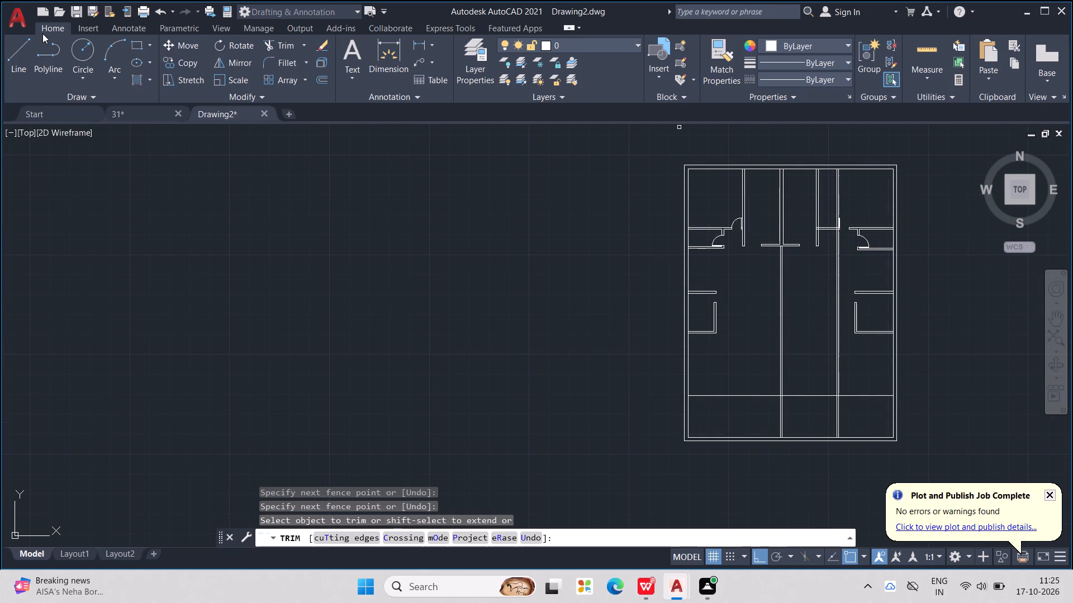
pyautogui.click(117, 49)
pyautogui.scroll(1, 875, 229)
pyautogui.scroll(2, 814, 235)
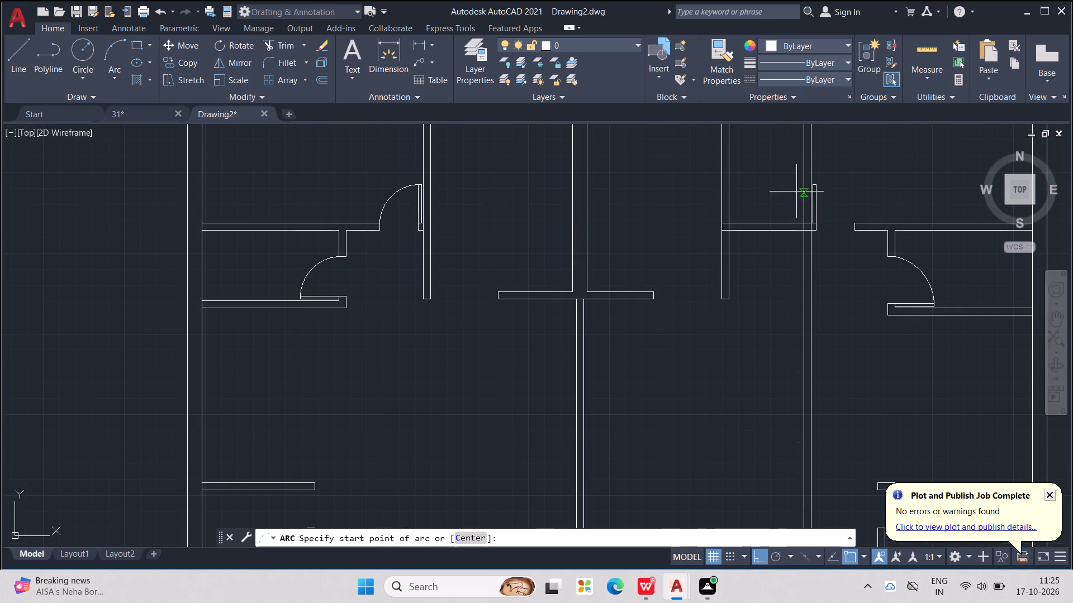
pyautogui.moveTo(781, 190); pyautogui.dragTo(708, 261, button='middle')
pyautogui.scroll(-1, 709, 261)
pyautogui.scroll(3, 714, 264)
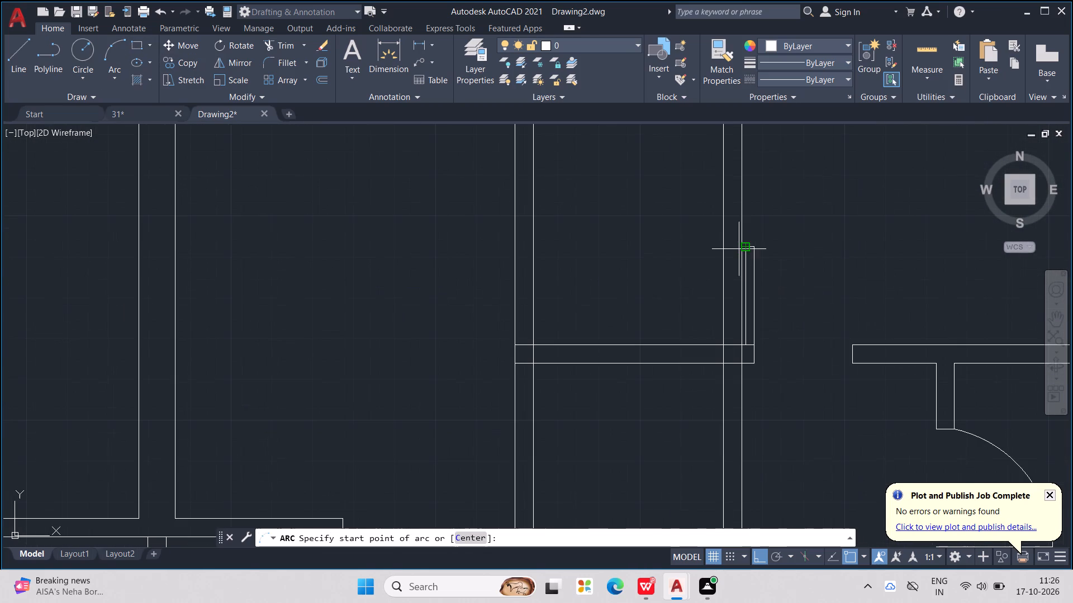
pyautogui.scroll(3, 745, 247)
pyautogui.click(739, 246)
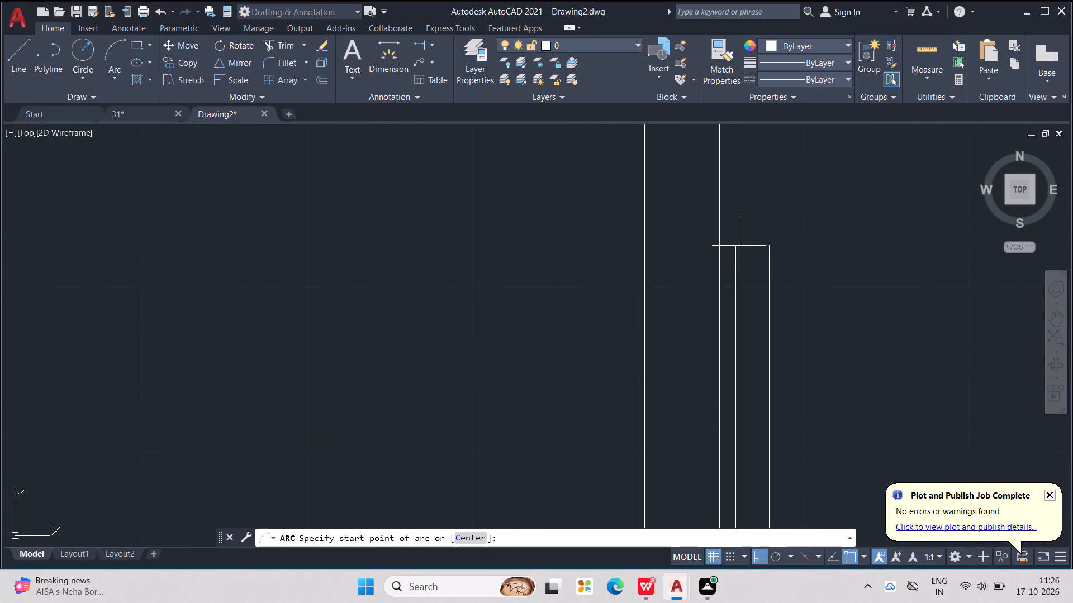
pyautogui.click(772, 245)
pyautogui.scroll(-4, 772, 245)
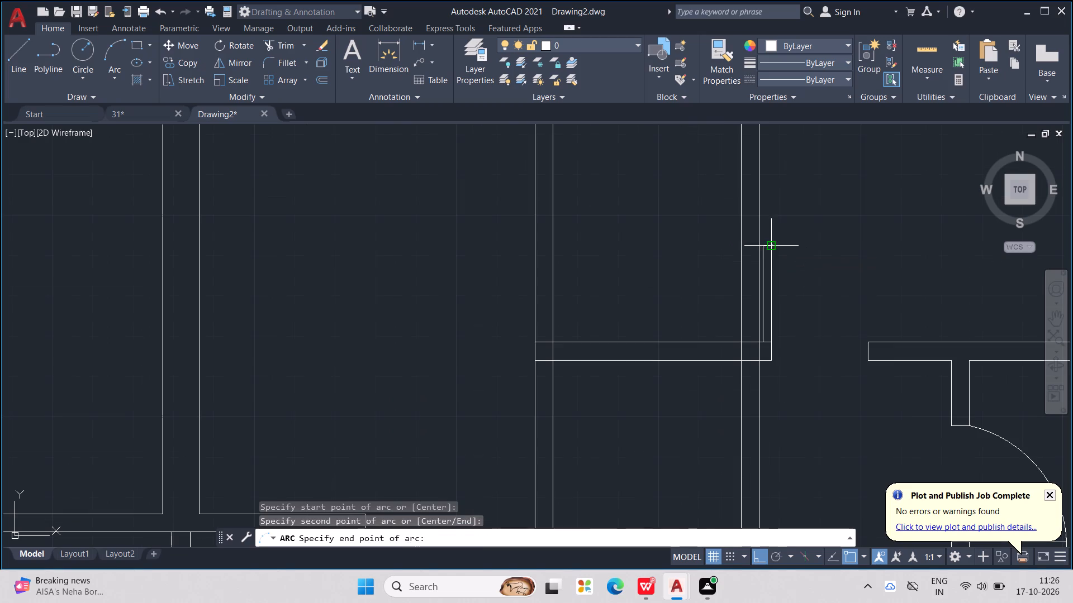
pyautogui.scroll(1, 869, 330)
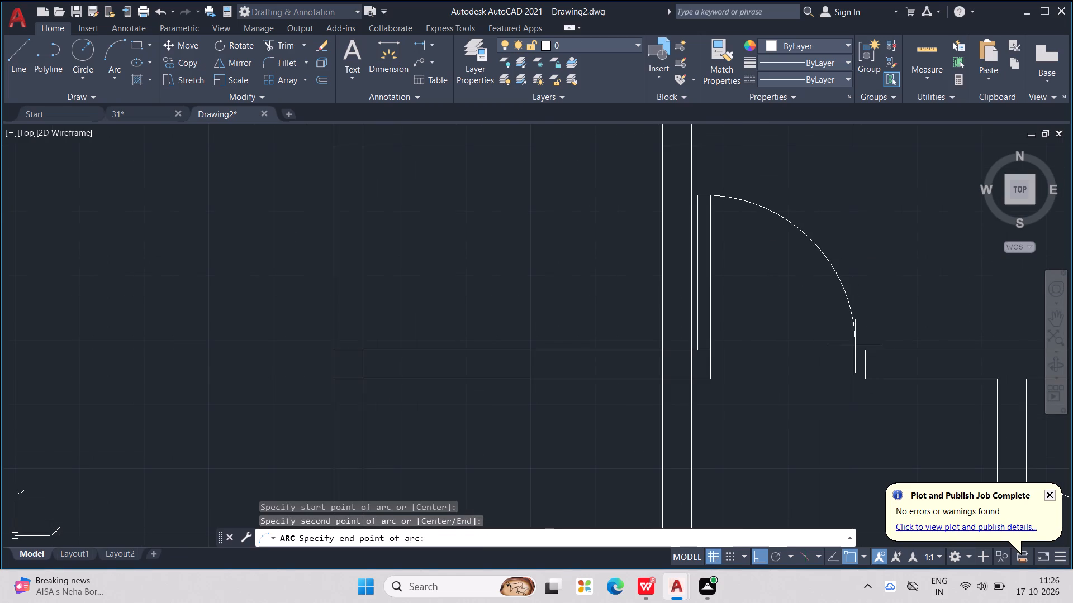
pyautogui.click(862, 351)
pyautogui.scroll(-6, 862, 351)
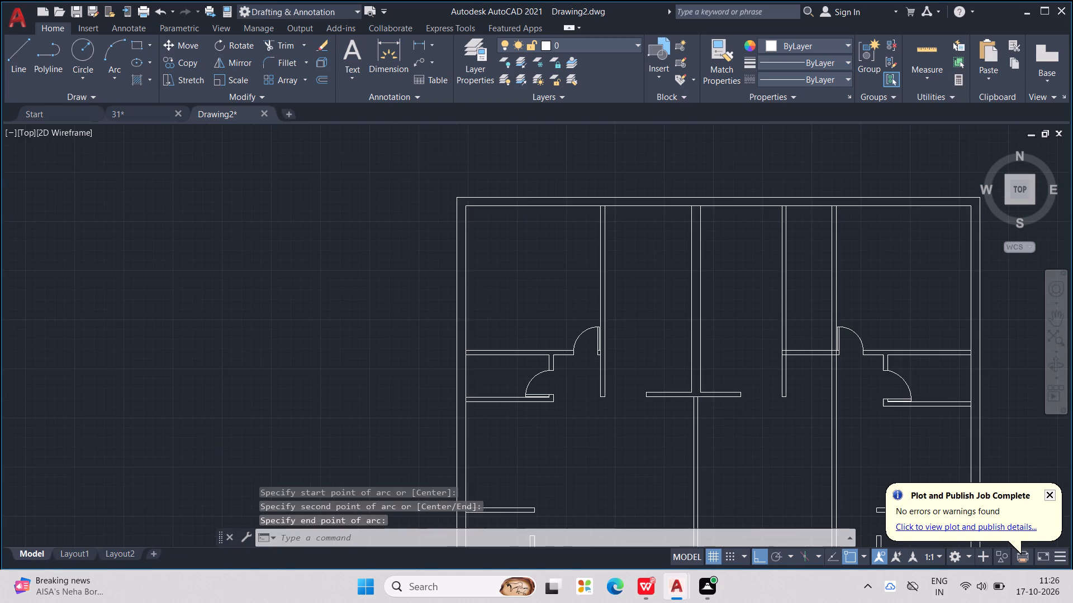
# Trim the cross wall's two lines between the old and new right partitions, including the short stub beside the new partition.
pyautogui.scroll(2, 827, 370)
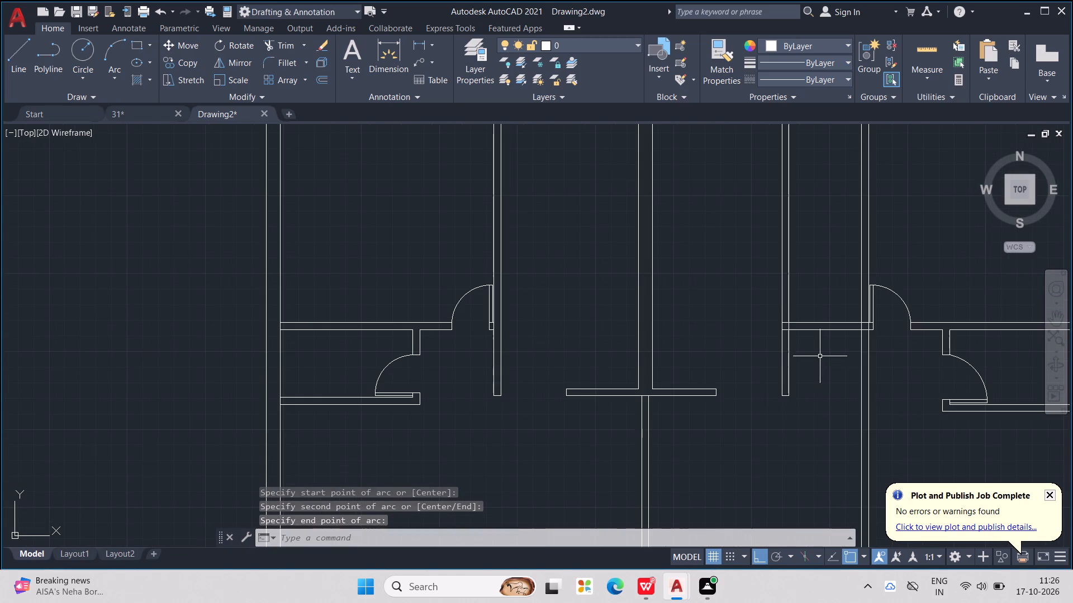
pyautogui.write('TR')
pyautogui.press('Return')
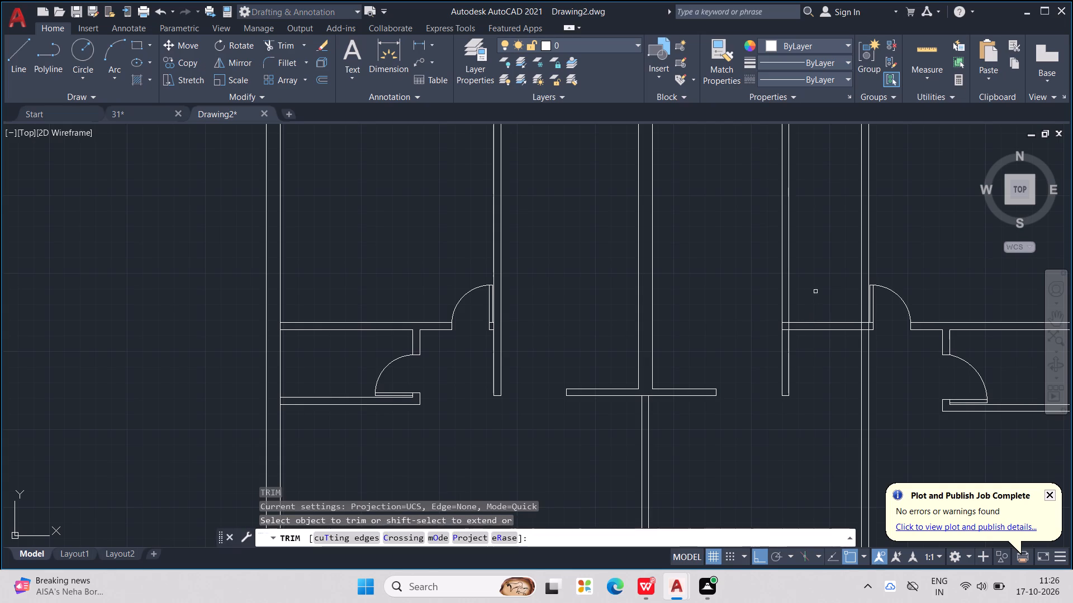
pyautogui.moveTo(815, 291); pyautogui.dragTo(844, 352)
pyautogui.scroll(3, 886, 327)
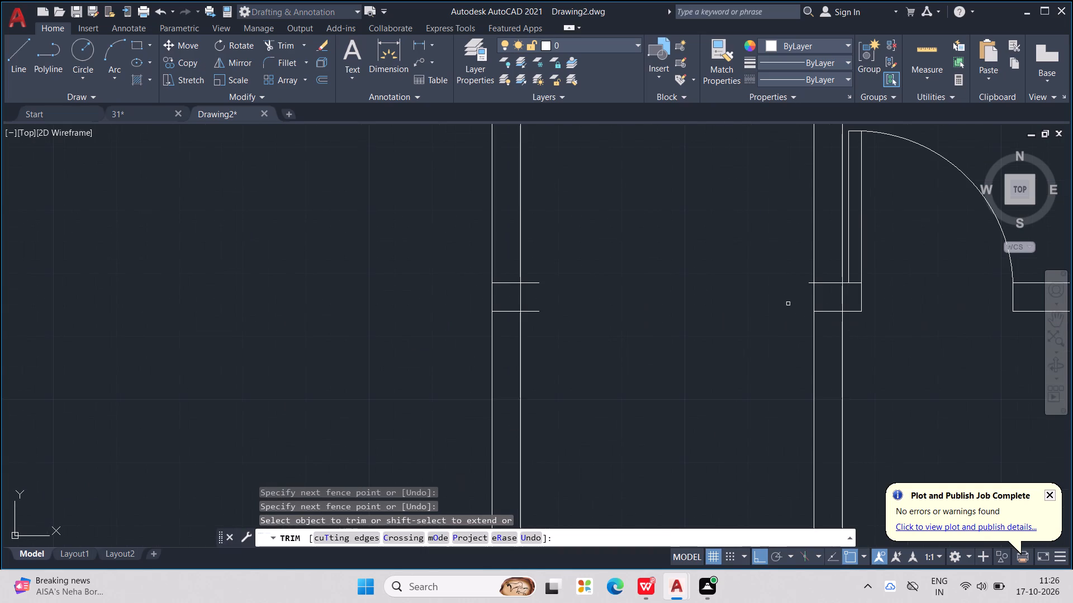
pyautogui.scroll(2, 788, 296)
pyautogui.moveTo(836, 256); pyautogui.dragTo(846, 274)
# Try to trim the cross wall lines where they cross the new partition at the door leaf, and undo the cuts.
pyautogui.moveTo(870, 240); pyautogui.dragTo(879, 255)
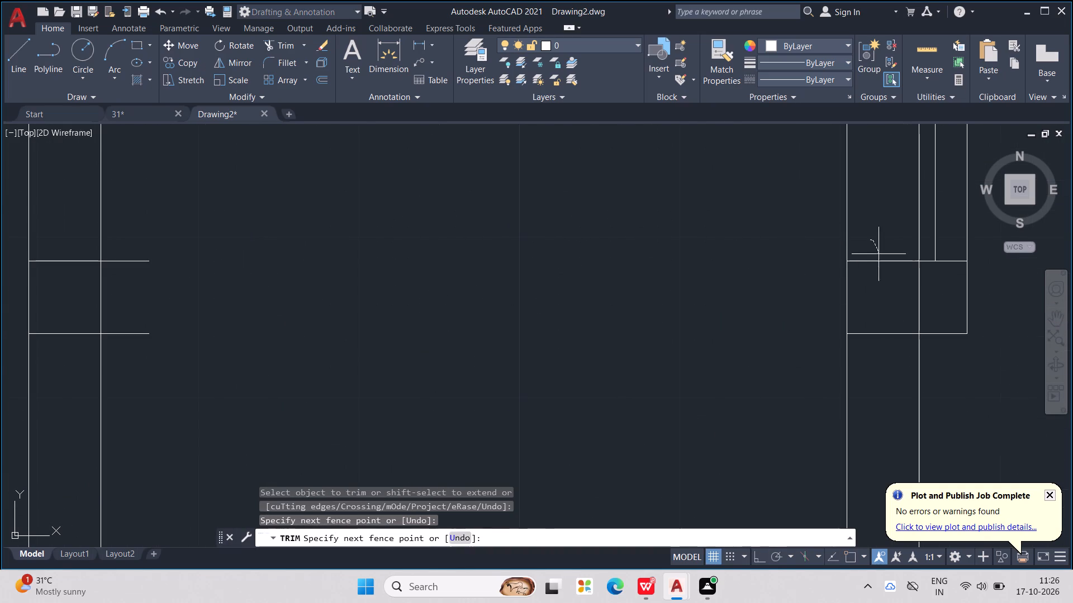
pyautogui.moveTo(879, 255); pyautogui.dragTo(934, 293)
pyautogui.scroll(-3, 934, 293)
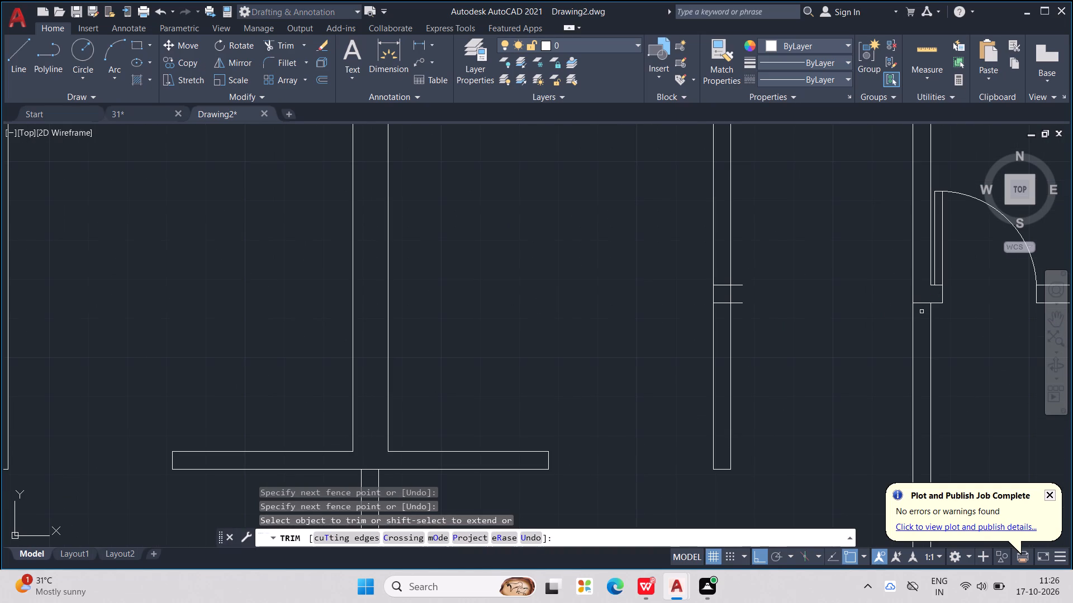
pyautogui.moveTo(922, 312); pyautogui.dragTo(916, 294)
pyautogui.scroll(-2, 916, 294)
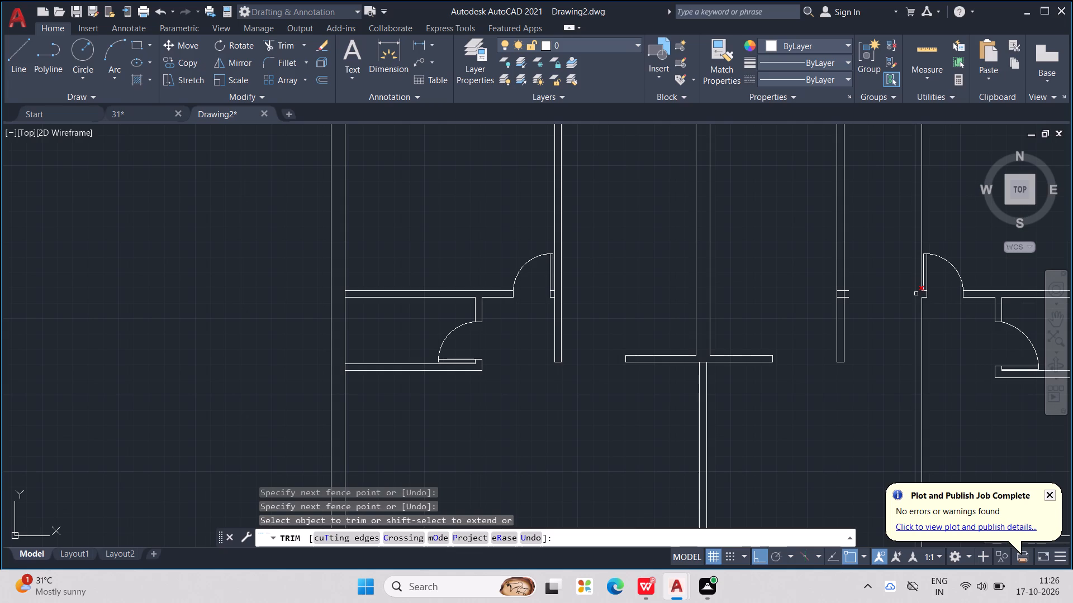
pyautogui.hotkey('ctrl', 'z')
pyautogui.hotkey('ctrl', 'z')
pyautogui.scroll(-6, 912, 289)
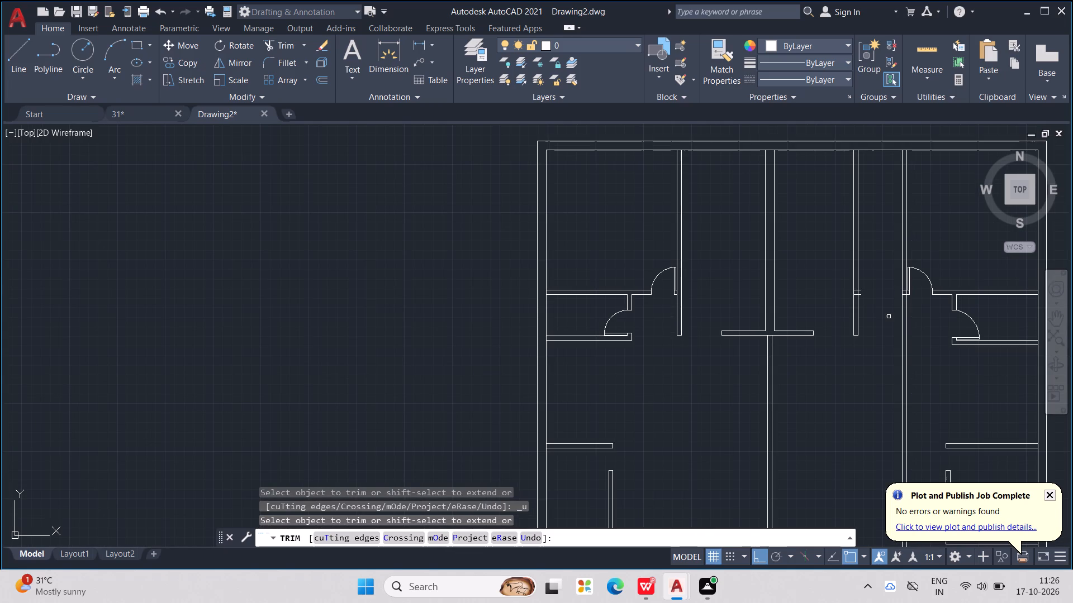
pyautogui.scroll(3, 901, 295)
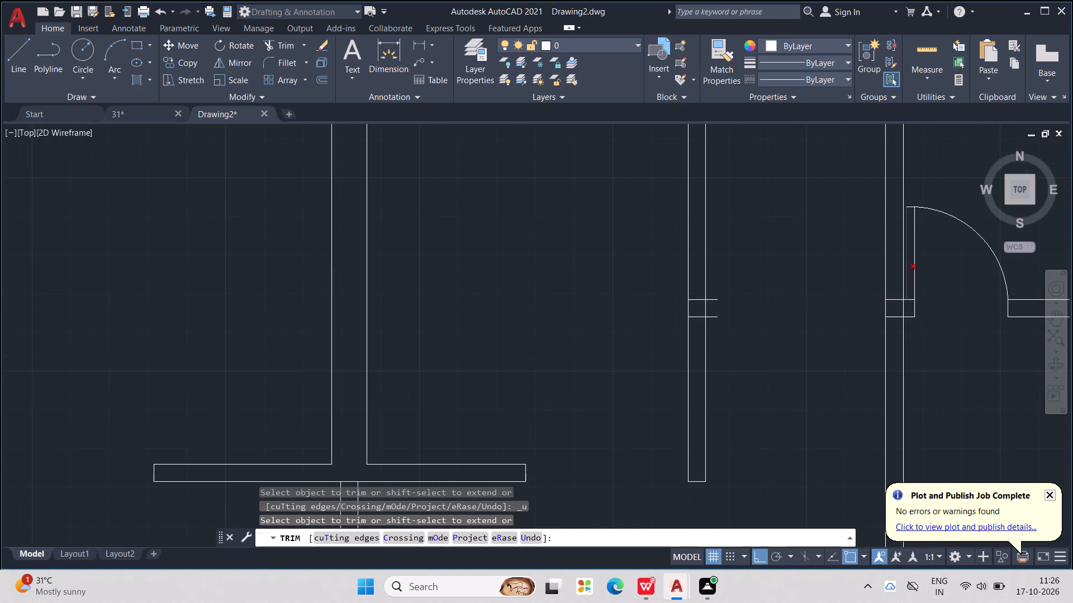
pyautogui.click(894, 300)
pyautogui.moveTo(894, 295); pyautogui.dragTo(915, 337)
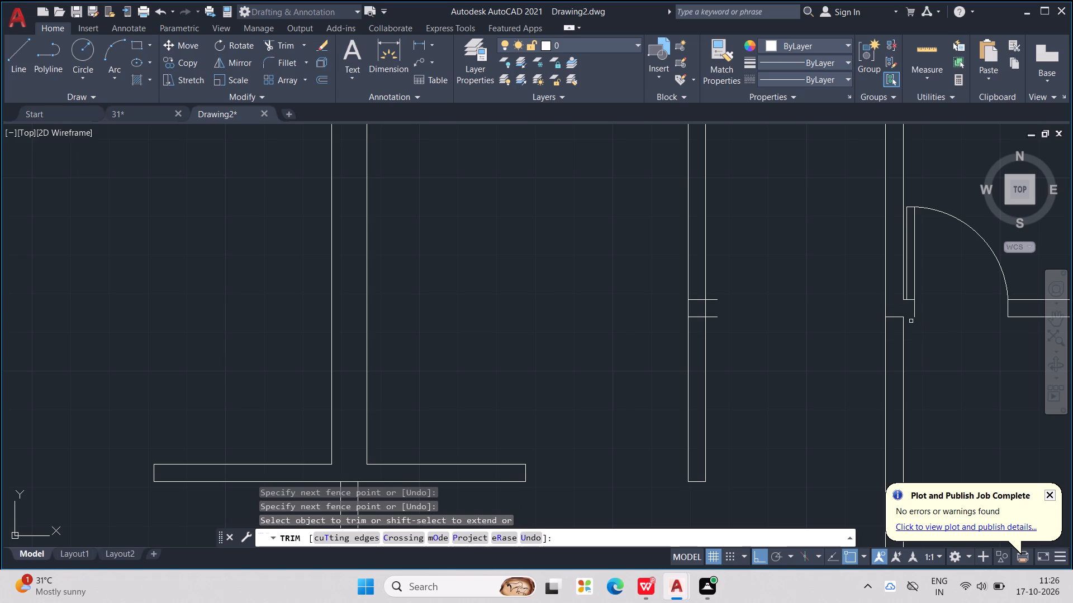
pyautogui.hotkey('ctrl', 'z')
# Trim the cross wall's two lines inside the new partition beside the door leaf.
pyautogui.scroll(3, 880, 301)
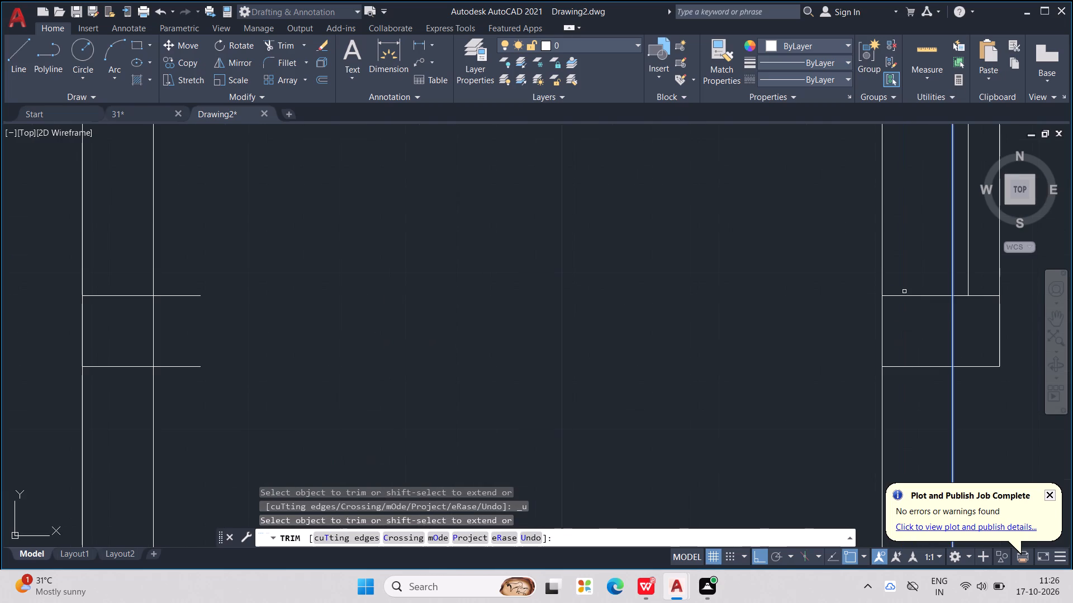
pyautogui.moveTo(905, 291); pyautogui.dragTo(939, 381)
pyautogui.scroll(-3, 939, 380)
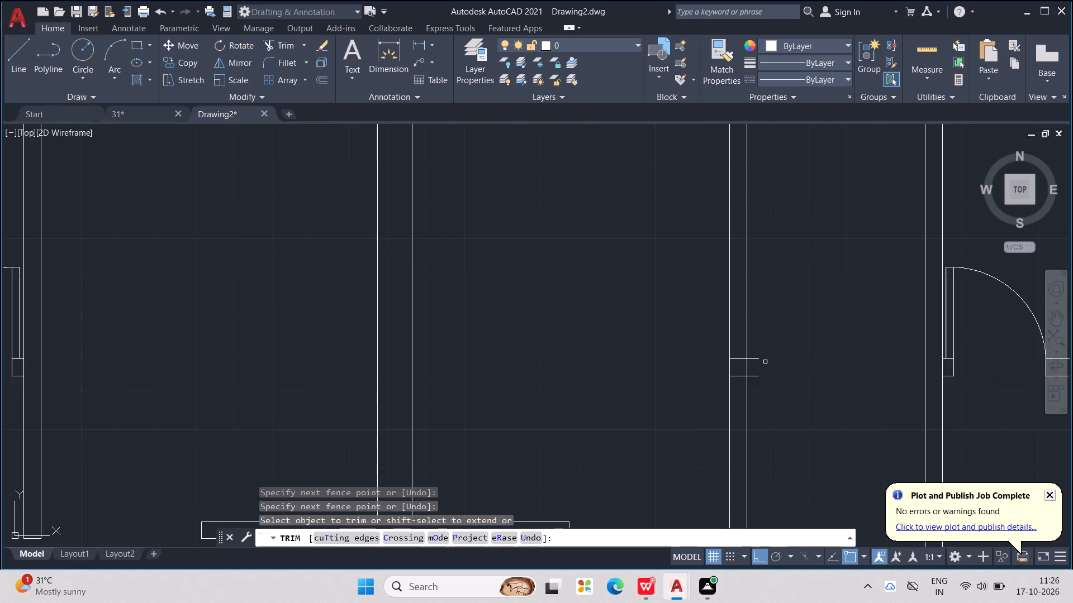
# Trim the cross wall's leftover line ends inside and beside the old right partition.
pyautogui.scroll(1, 742, 369)
pyautogui.moveTo(733, 353); pyautogui.dragTo(740, 384)
pyautogui.moveTo(740, 384); pyautogui.dragTo(737, 363)
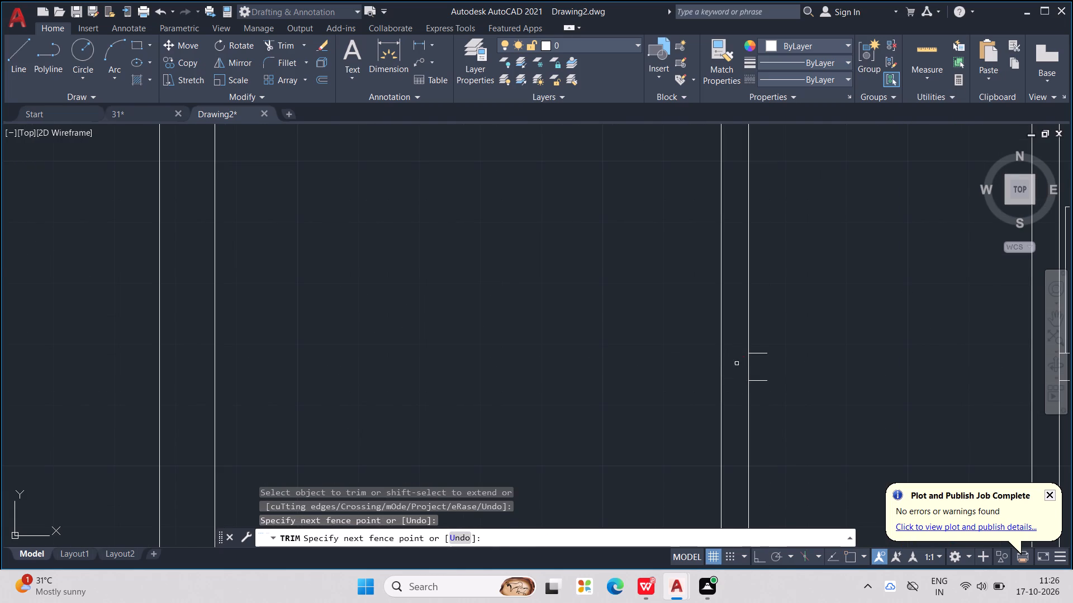
pyautogui.moveTo(762, 344); pyautogui.dragTo(771, 393)
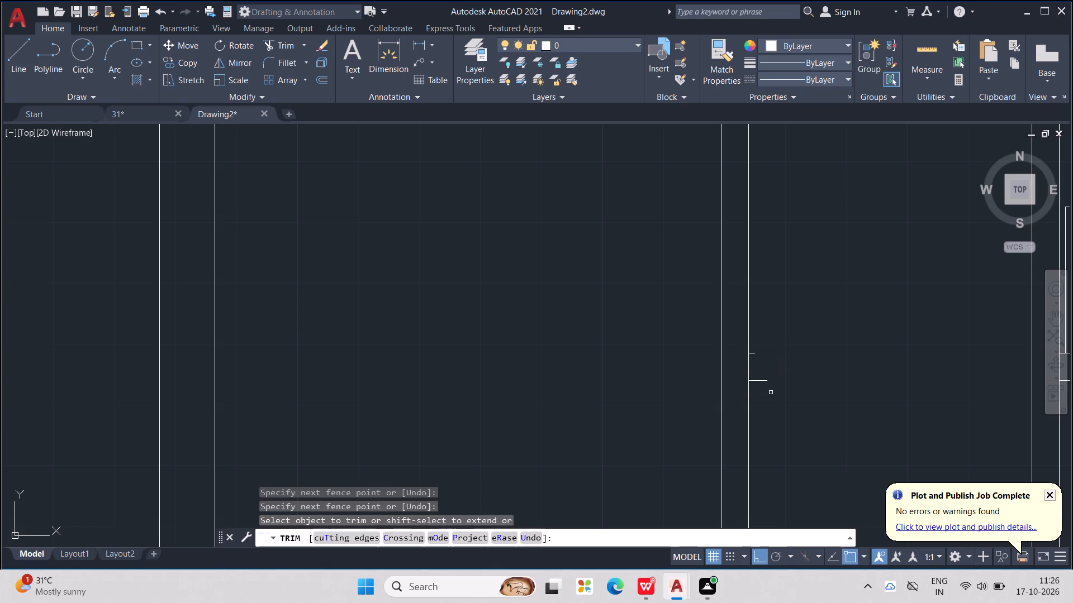
pyautogui.moveTo(766, 387); pyautogui.dragTo(752, 370)
pyautogui.moveTo(752, 347); pyautogui.dragTo(756, 359)
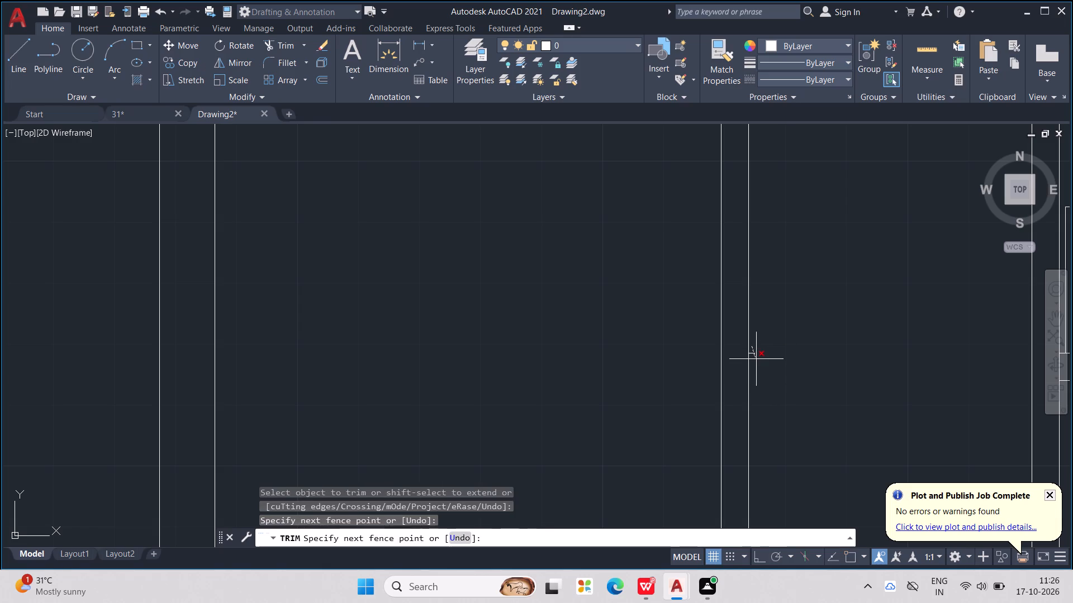
pyautogui.moveTo(756, 359); pyautogui.dragTo(758, 363)
pyautogui.scroll(-4, 758, 363)
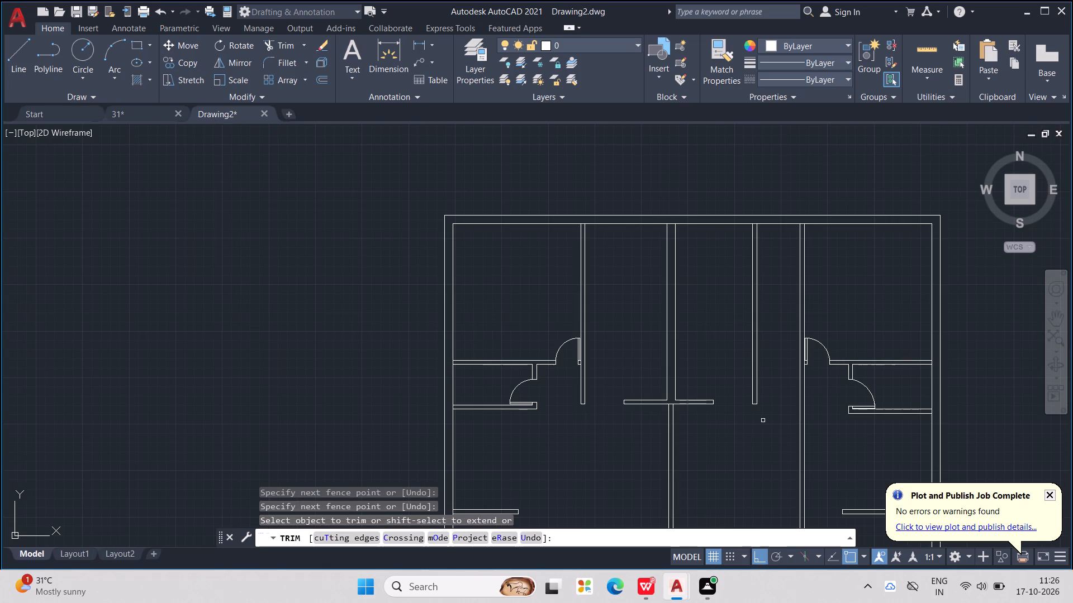
pyautogui.press('Escape')
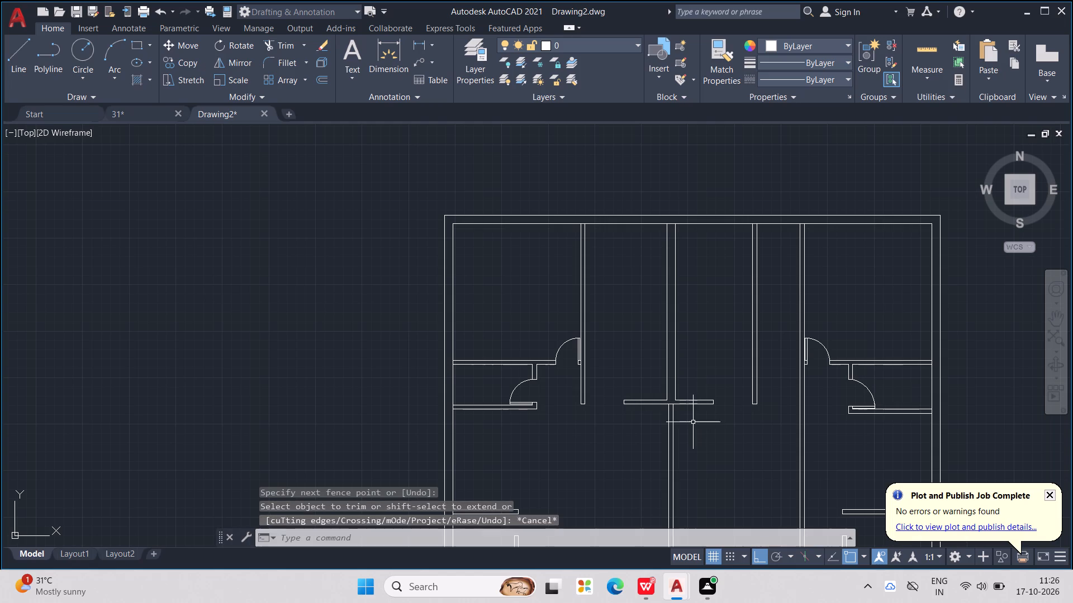
pyautogui.press('Escape')
pyautogui.press('Escape')
# Erase the old right partition between the central wall and the new partition, including its short remaining segment and end cap.
pyautogui.scroll(-2, 756, 338)
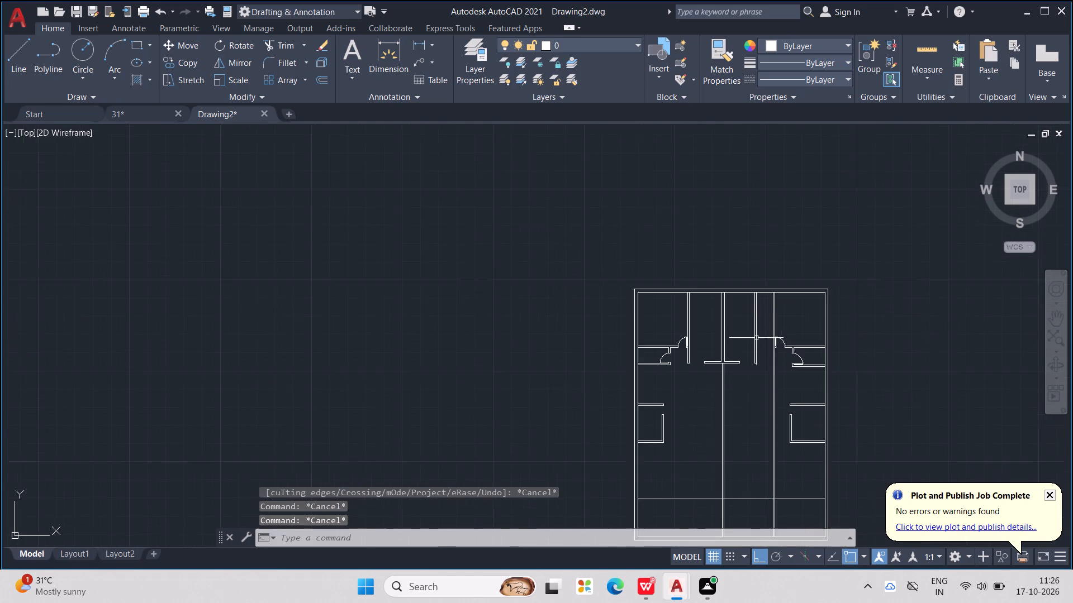
pyautogui.scroll(-1, 756, 338)
pyautogui.scroll(2, 756, 338)
pyautogui.moveTo(756, 338); pyautogui.dragTo(745, 346)
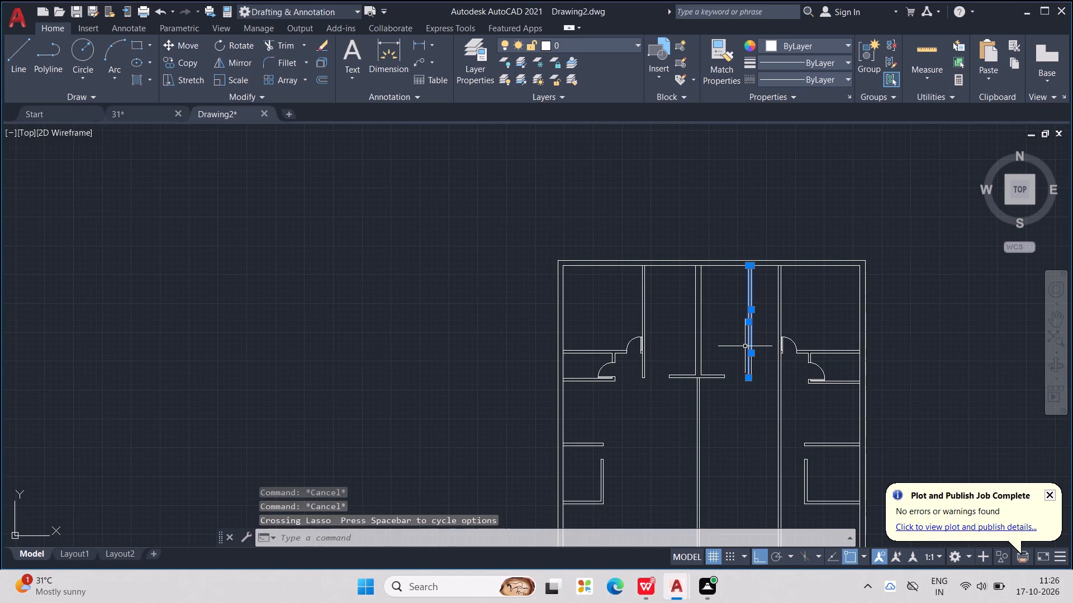
pyautogui.press('Delete')
pyautogui.moveTo(751, 357); pyautogui.dragTo(754, 372)
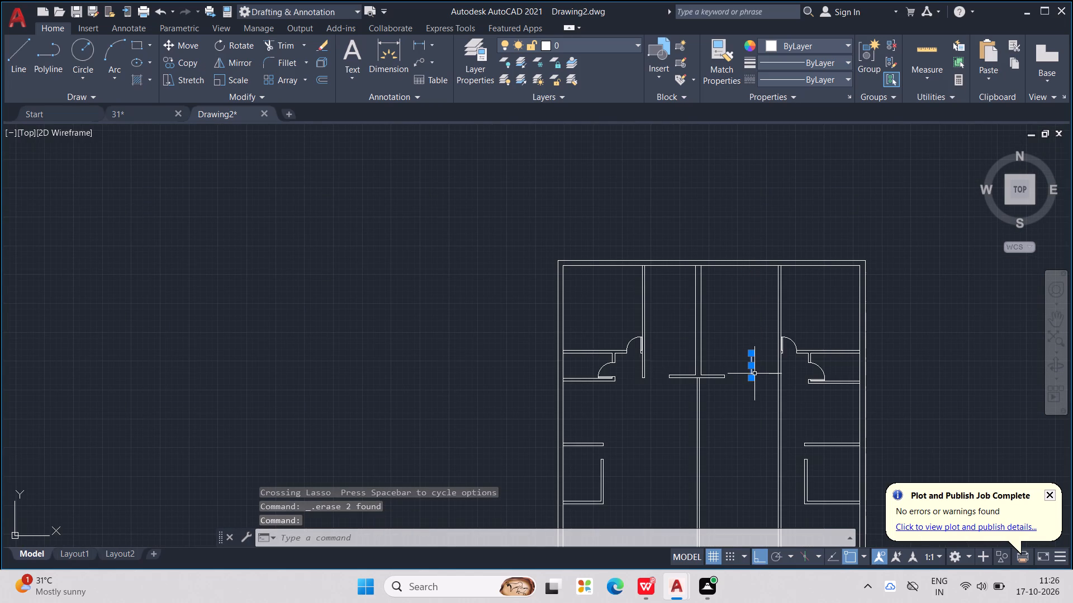
pyautogui.press('Delete')
pyautogui.scroll(3, 747, 395)
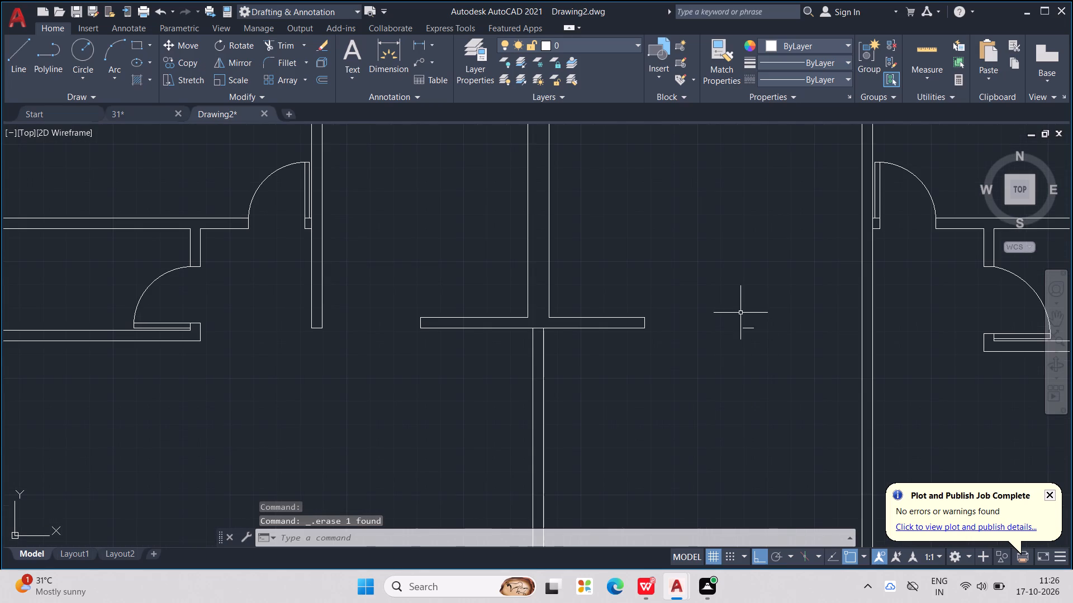
pyautogui.click(747, 329)
pyautogui.press('Delete')
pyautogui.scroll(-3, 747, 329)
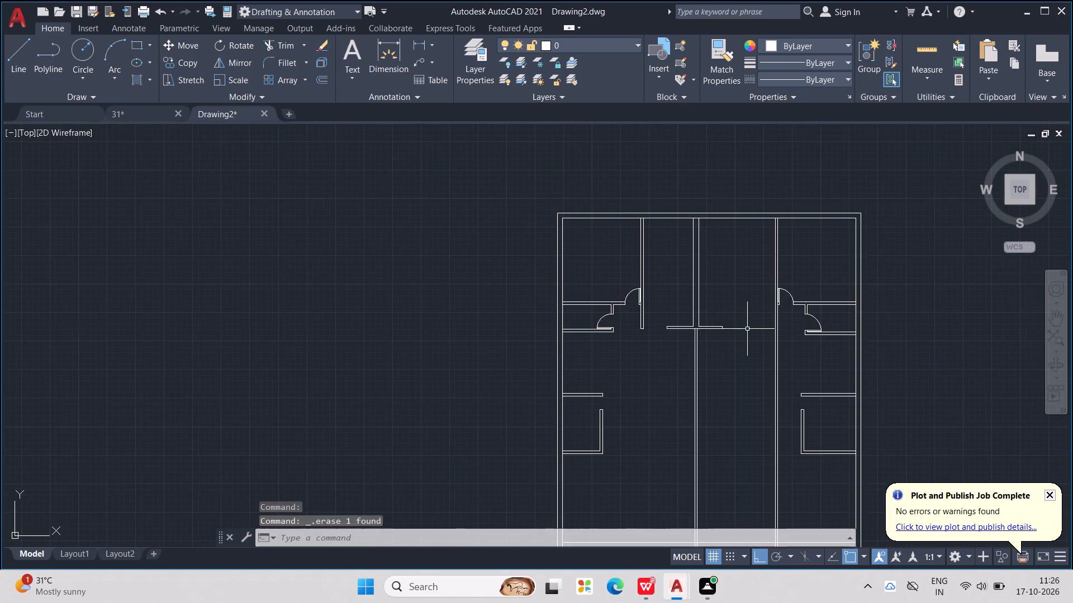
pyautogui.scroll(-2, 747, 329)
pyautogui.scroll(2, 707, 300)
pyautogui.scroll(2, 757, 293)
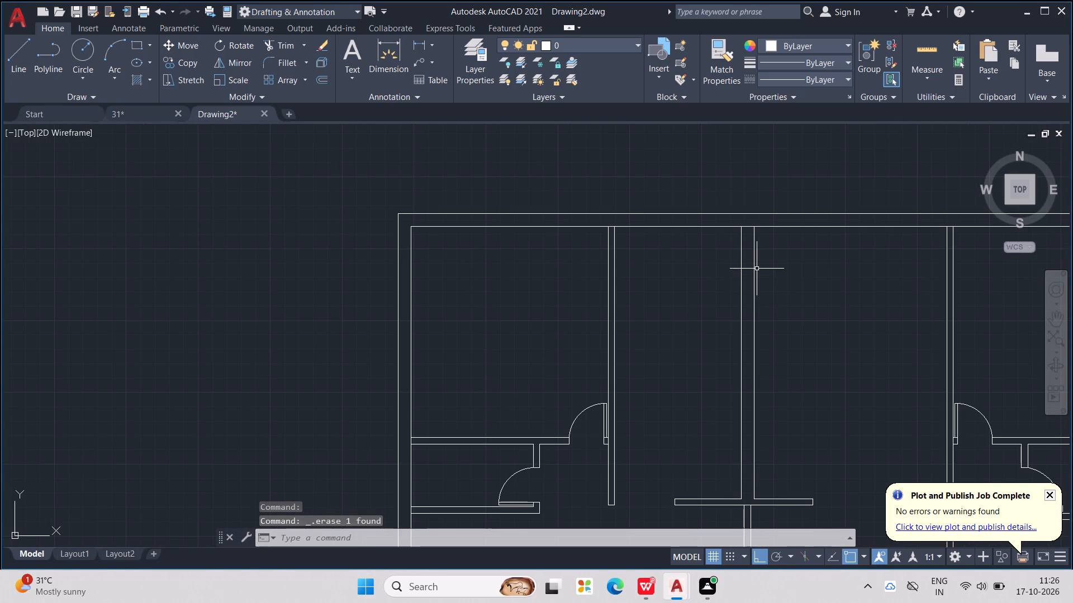
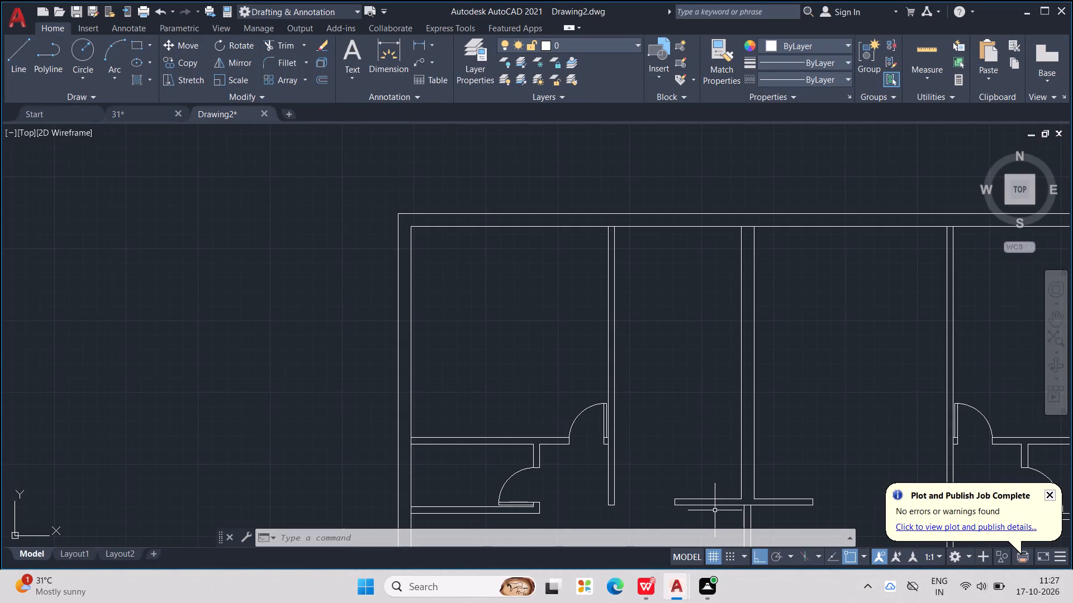
# Erase the central double-line wall and its short crosswall in the middle of the floor plan.
pyautogui.scroll(-4, 697, 337)
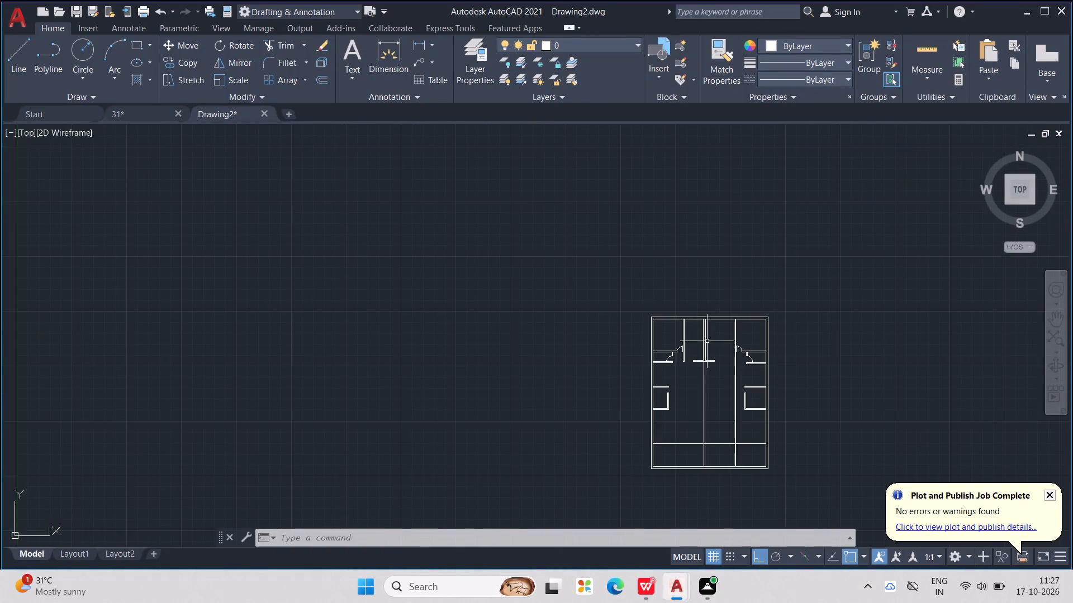
pyautogui.scroll(2, 713, 344)
pyautogui.moveTo(709, 351); pyautogui.dragTo(675, 324, button='middle')
pyautogui.scroll(-1, 709, 351)
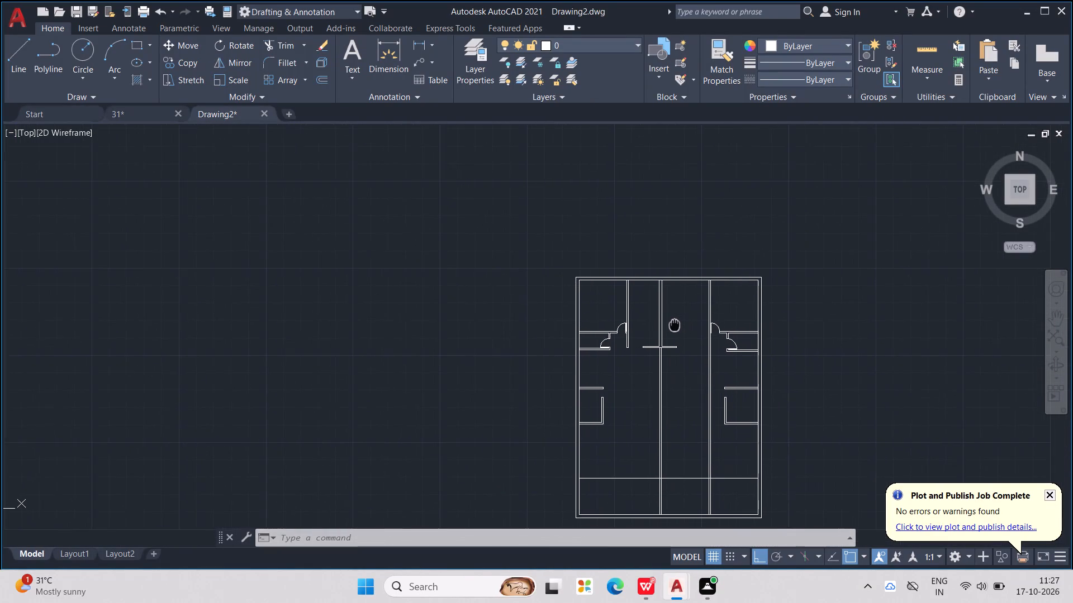
pyautogui.moveTo(675, 324); pyautogui.dragTo(671, 326, button='middle')
pyautogui.scroll(2, 667, 322)
pyautogui.moveTo(649, 315); pyautogui.dragTo(614, 347)
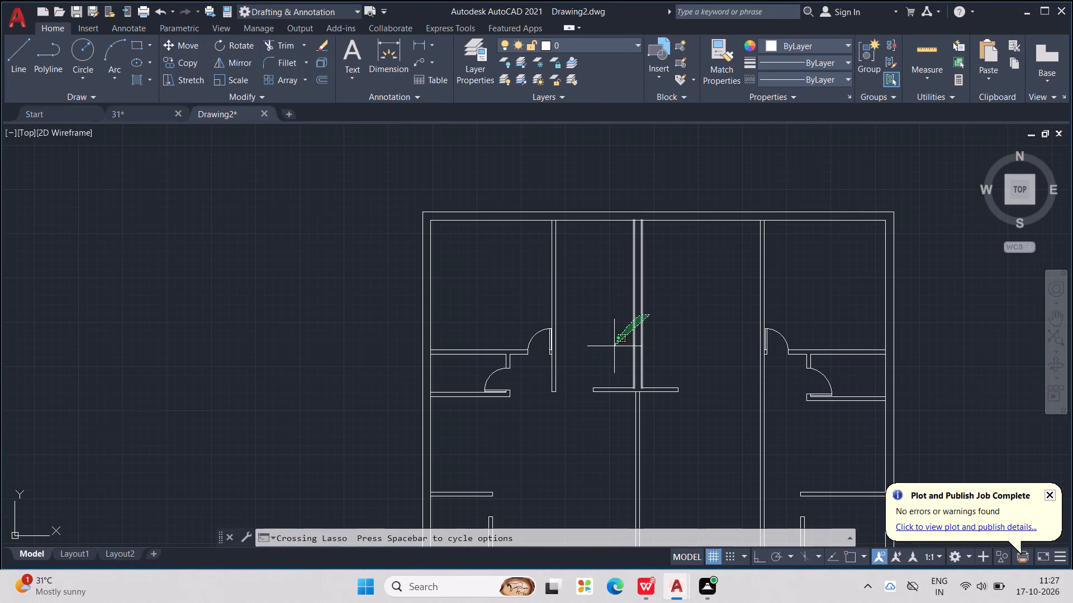
pyautogui.moveTo(614, 347); pyautogui.dragTo(654, 460)
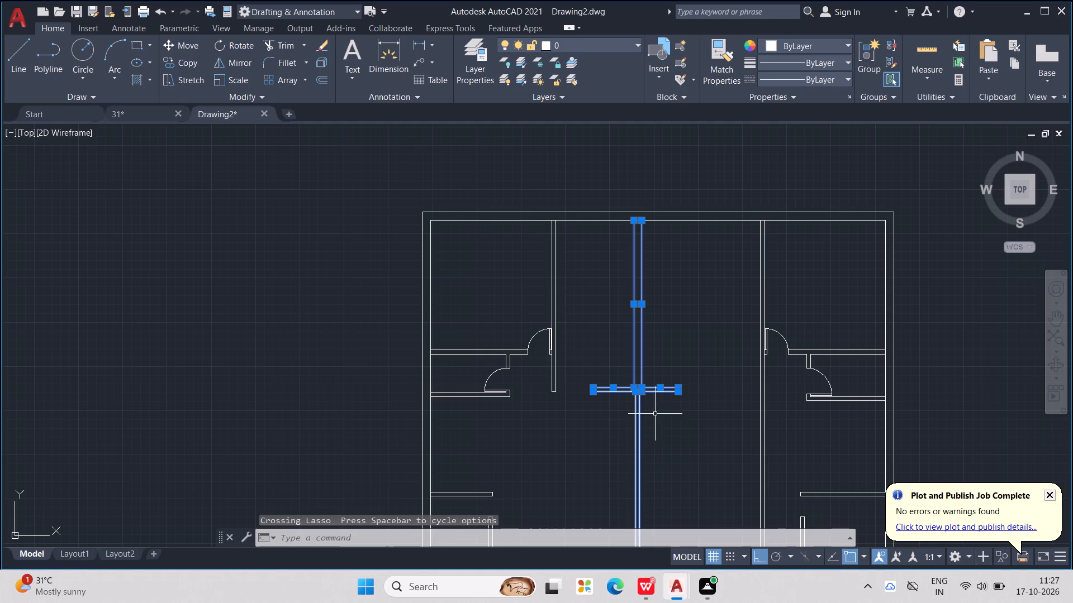
pyautogui.press('Delete')
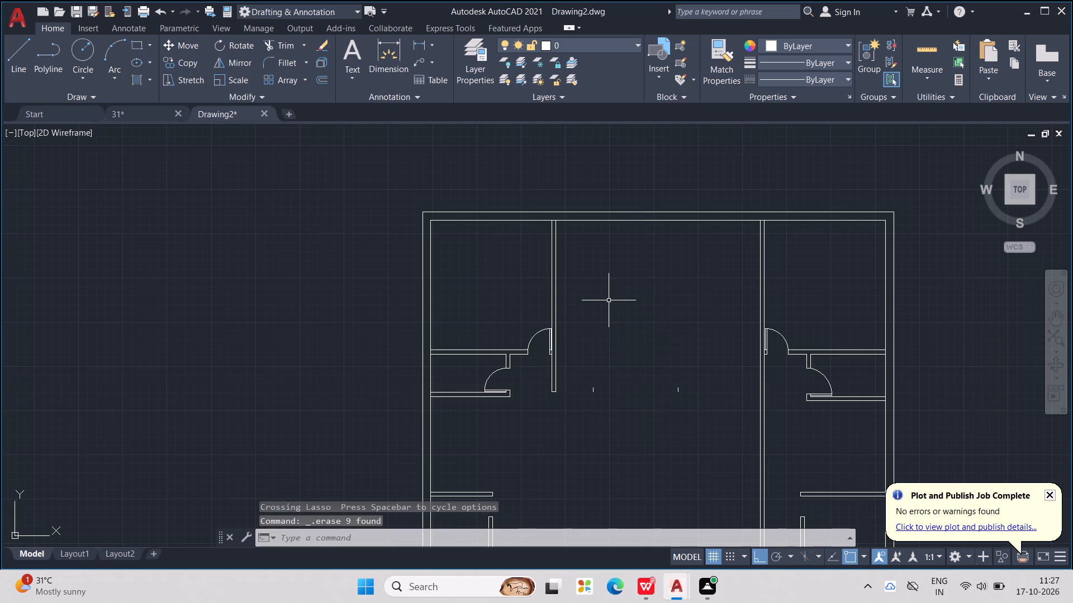
# Erase the two leftover end lines of the removed crosswall.
pyautogui.scroll(3, 618, 333)
pyautogui.scroll(-3, 648, 395)
pyautogui.moveTo(715, 424); pyautogui.dragTo(611, 438)
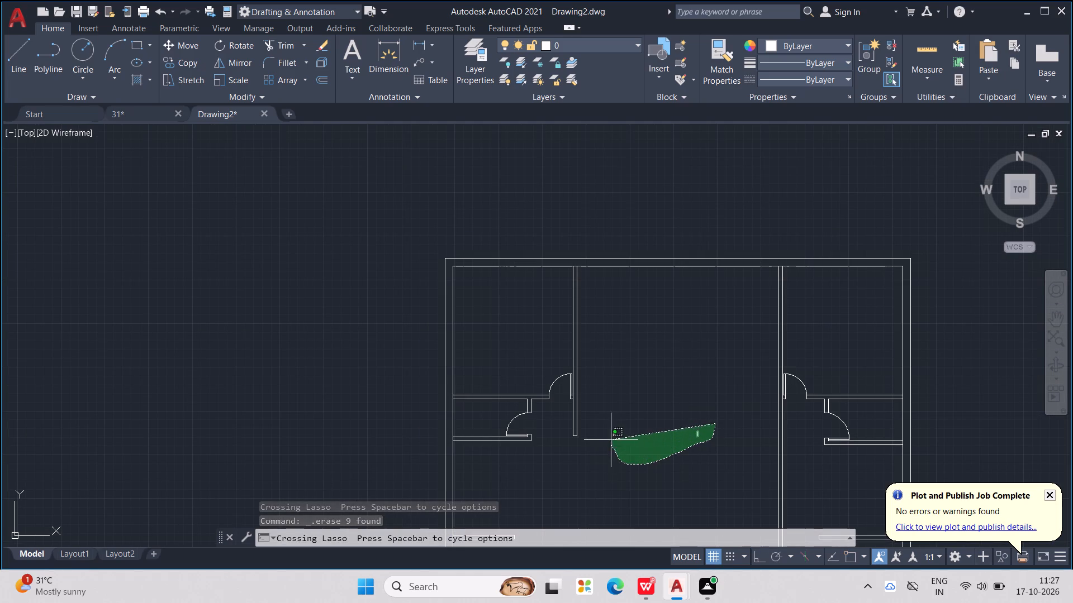
pyautogui.moveTo(611, 438); pyautogui.dragTo(607, 409)
pyautogui.press('Delete')
pyautogui.press('Delete')
pyautogui.press('Delete')
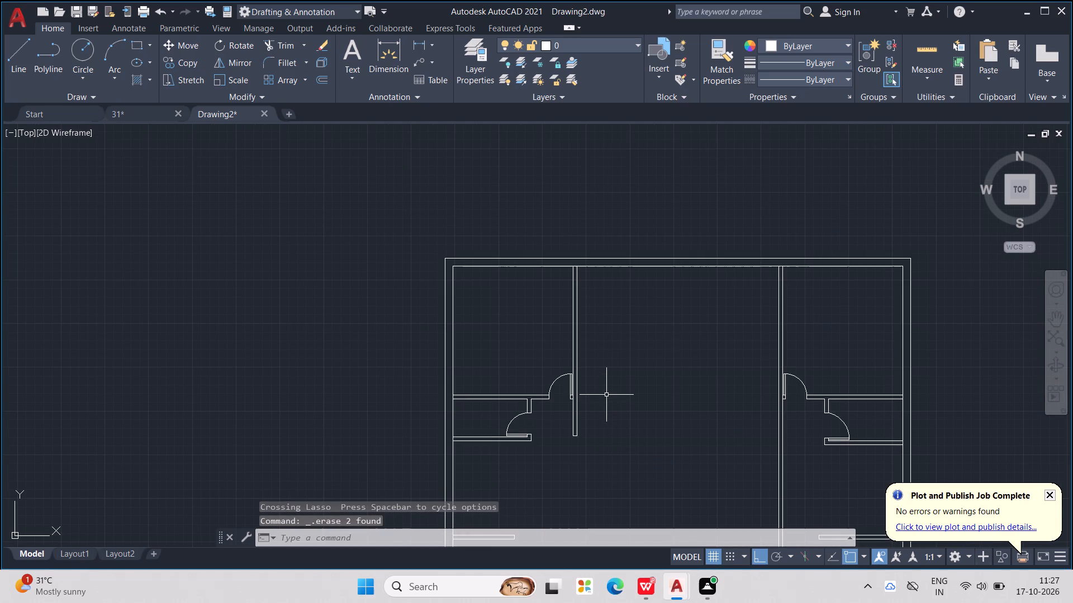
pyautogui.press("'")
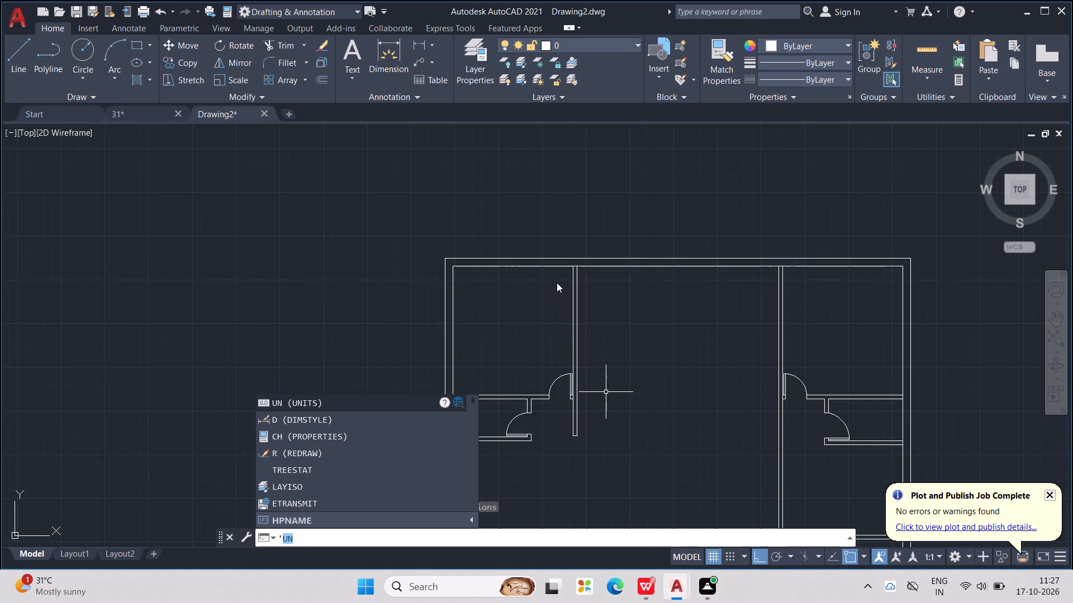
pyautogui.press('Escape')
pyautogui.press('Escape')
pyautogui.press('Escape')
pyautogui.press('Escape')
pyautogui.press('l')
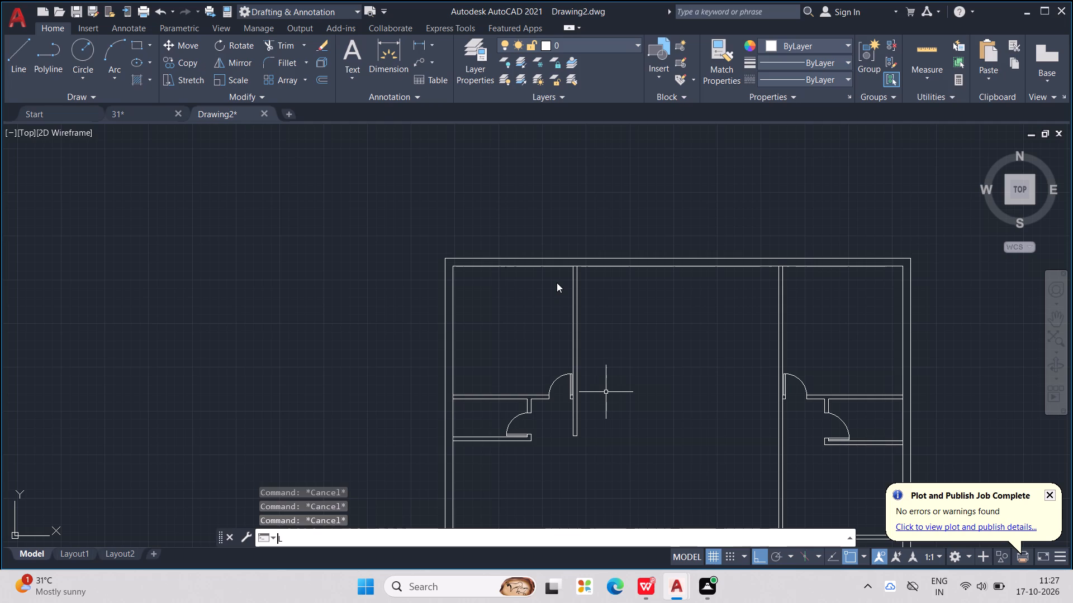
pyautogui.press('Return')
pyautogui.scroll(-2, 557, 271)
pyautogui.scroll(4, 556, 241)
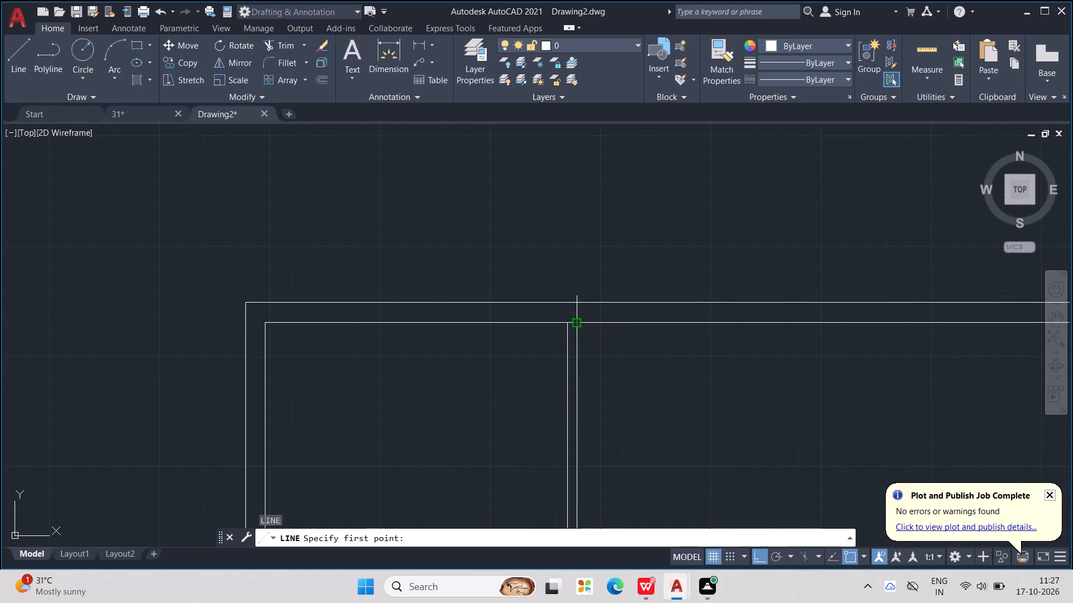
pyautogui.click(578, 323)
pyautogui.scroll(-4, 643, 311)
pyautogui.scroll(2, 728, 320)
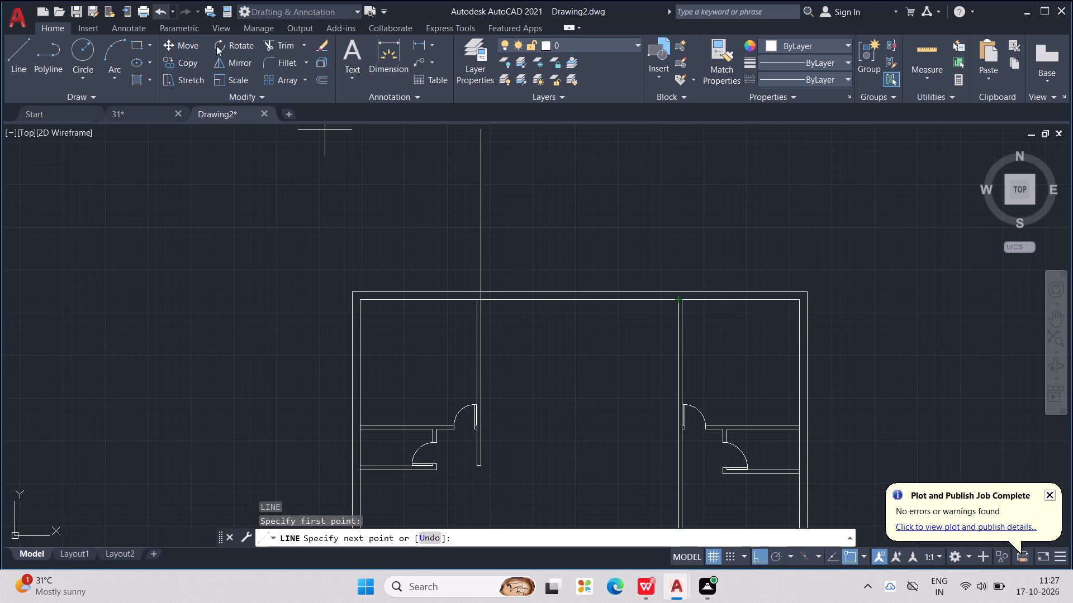
# Dimension the clear width between the two long inner walls, placing the dimension line above the upper outer wall.
pyautogui.click(387, 61)
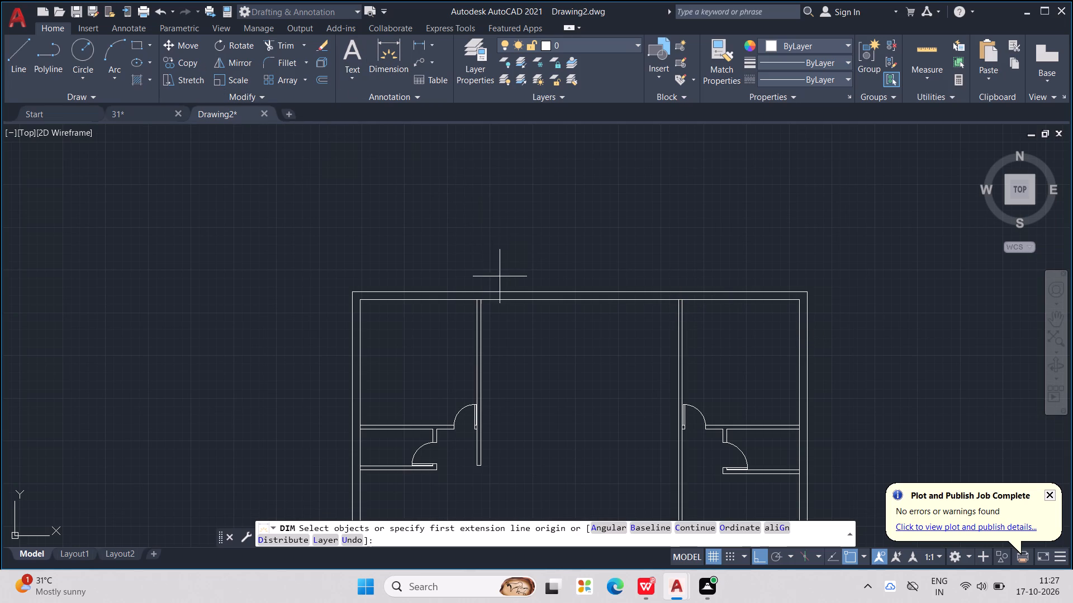
pyautogui.scroll(2, 485, 284)
pyautogui.click(468, 324)
pyautogui.scroll(-2, 652, 322)
pyautogui.scroll(3, 759, 324)
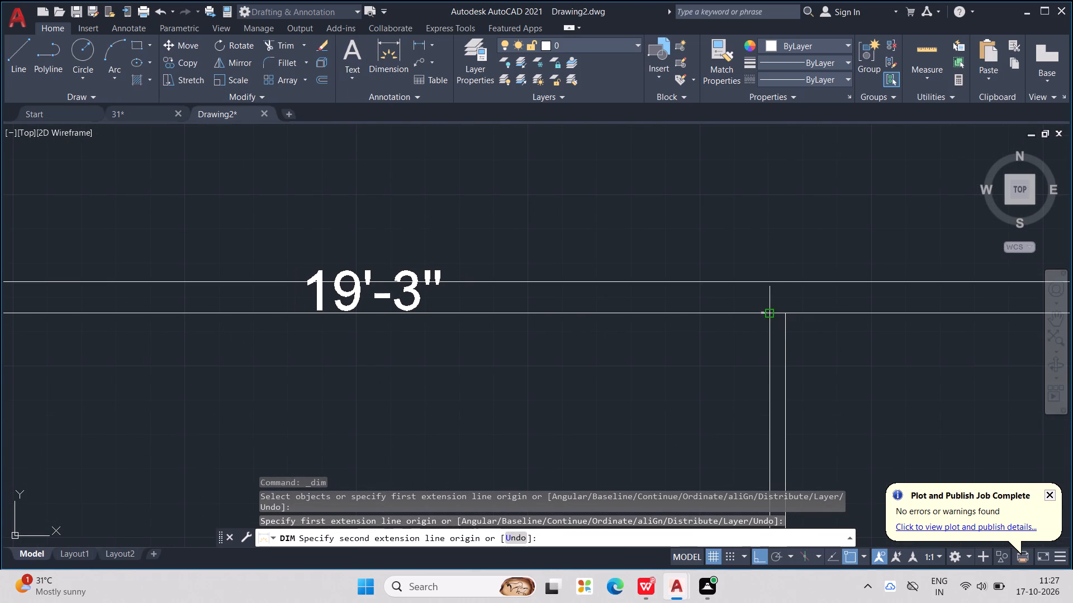
pyautogui.click(769, 315)
pyautogui.moveTo(763, 248); pyautogui.dragTo(846, 203, button='middle')
pyautogui.scroll(-1, 763, 248)
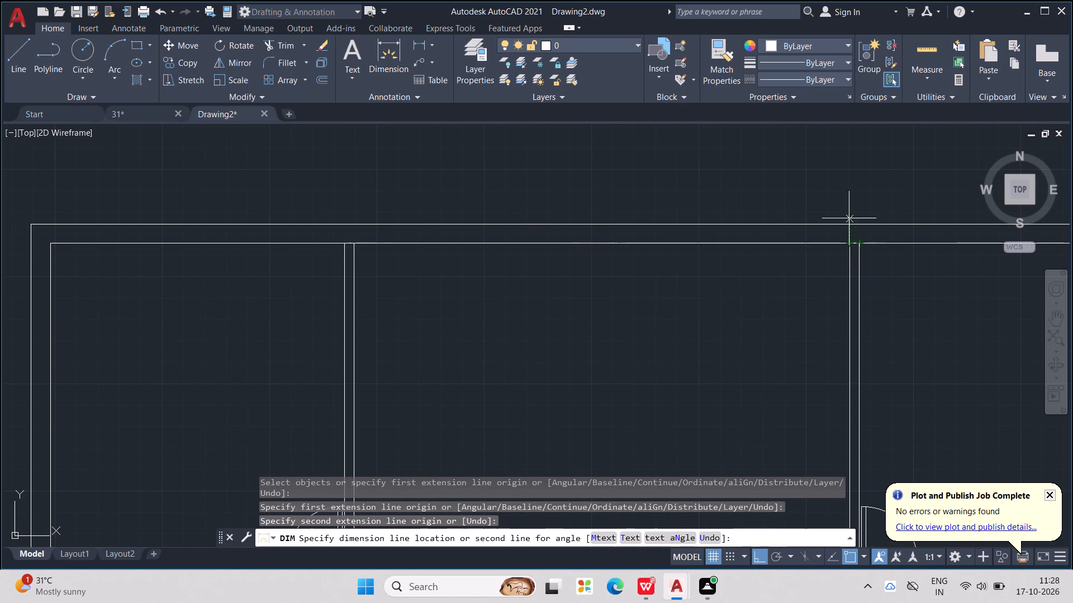
pyautogui.click(843, 199)
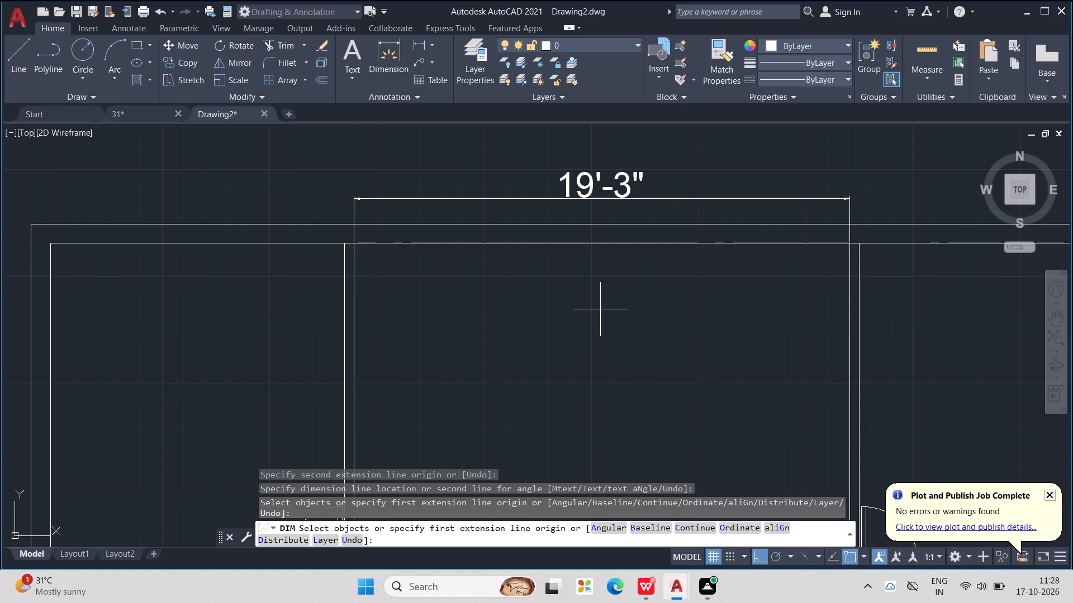
pyautogui.scroll(-2, 600, 309)
pyautogui.moveTo(601, 310); pyautogui.dragTo(597, 271, button='middle')
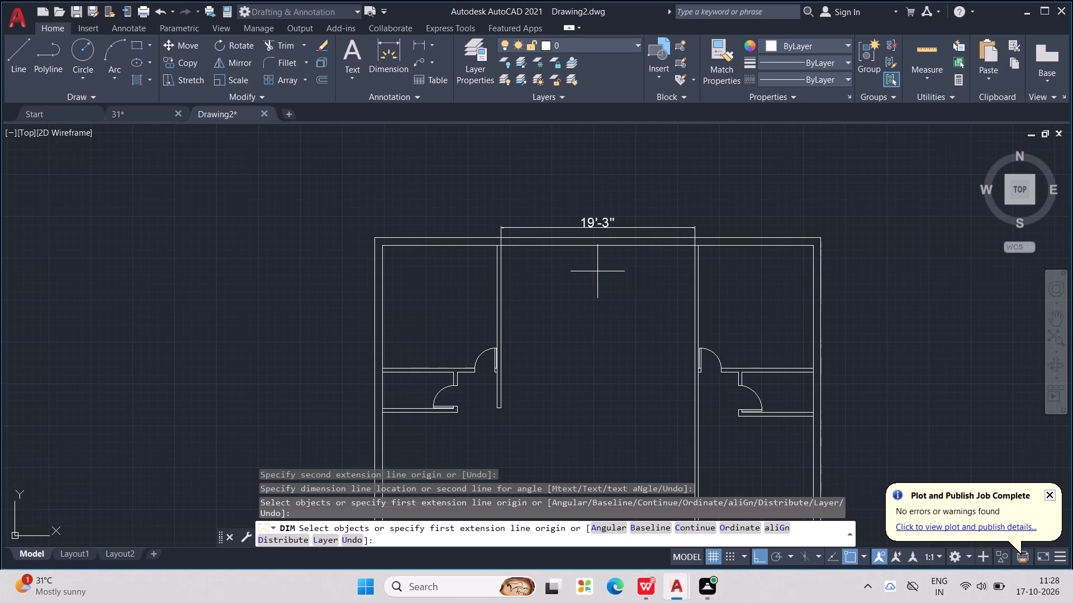
pyautogui.press('Escape')
pyautogui.press('Escape')
pyautogui.press('Escape')
pyautogui.press('Escape')
pyautogui.press('Escape')
pyautogui.press('Escape')
pyautogui.press('Escape')
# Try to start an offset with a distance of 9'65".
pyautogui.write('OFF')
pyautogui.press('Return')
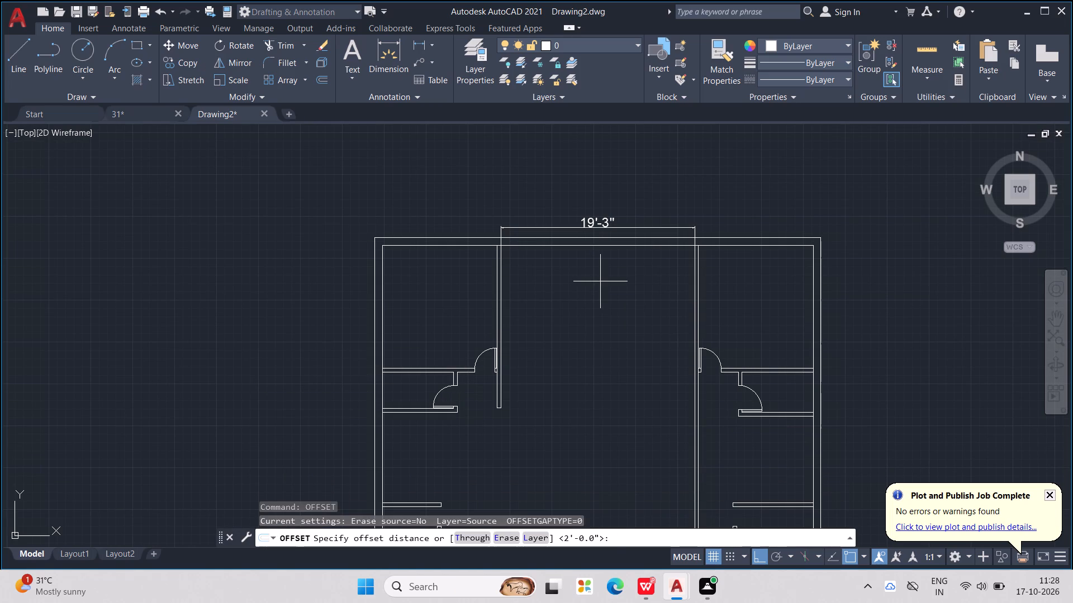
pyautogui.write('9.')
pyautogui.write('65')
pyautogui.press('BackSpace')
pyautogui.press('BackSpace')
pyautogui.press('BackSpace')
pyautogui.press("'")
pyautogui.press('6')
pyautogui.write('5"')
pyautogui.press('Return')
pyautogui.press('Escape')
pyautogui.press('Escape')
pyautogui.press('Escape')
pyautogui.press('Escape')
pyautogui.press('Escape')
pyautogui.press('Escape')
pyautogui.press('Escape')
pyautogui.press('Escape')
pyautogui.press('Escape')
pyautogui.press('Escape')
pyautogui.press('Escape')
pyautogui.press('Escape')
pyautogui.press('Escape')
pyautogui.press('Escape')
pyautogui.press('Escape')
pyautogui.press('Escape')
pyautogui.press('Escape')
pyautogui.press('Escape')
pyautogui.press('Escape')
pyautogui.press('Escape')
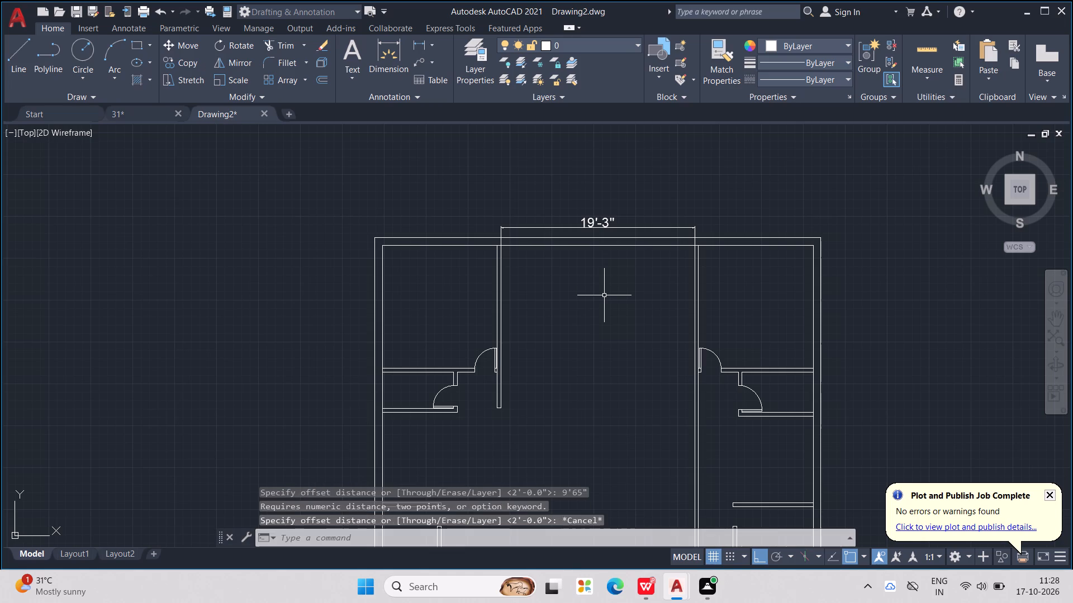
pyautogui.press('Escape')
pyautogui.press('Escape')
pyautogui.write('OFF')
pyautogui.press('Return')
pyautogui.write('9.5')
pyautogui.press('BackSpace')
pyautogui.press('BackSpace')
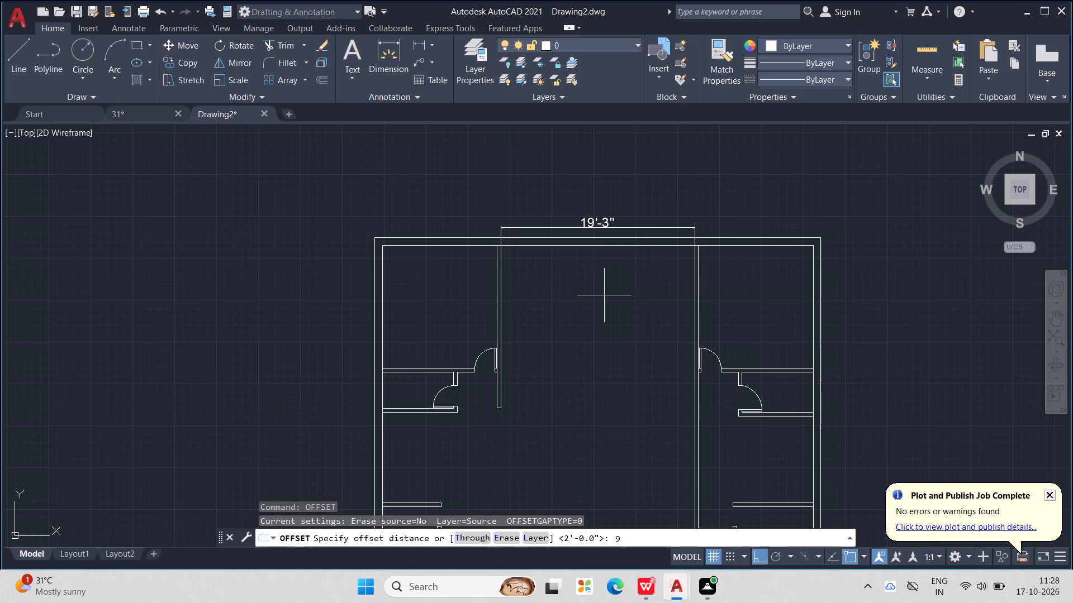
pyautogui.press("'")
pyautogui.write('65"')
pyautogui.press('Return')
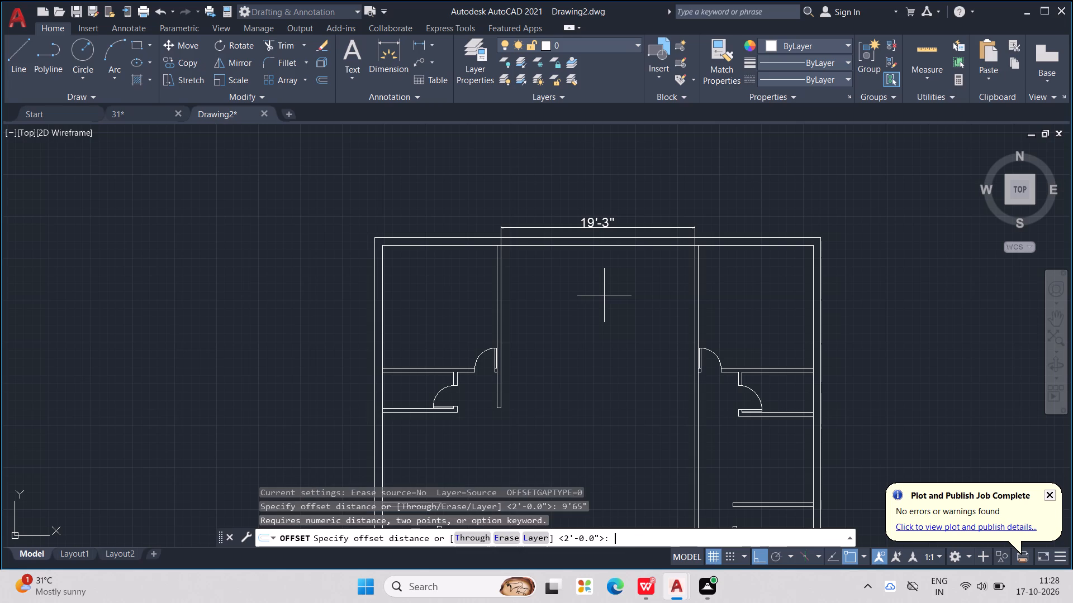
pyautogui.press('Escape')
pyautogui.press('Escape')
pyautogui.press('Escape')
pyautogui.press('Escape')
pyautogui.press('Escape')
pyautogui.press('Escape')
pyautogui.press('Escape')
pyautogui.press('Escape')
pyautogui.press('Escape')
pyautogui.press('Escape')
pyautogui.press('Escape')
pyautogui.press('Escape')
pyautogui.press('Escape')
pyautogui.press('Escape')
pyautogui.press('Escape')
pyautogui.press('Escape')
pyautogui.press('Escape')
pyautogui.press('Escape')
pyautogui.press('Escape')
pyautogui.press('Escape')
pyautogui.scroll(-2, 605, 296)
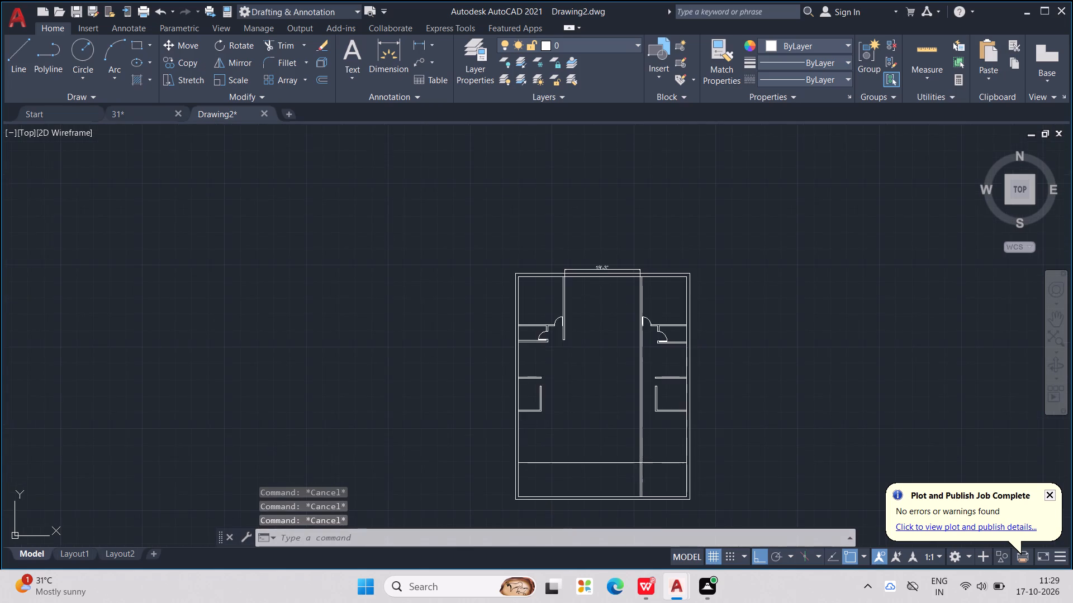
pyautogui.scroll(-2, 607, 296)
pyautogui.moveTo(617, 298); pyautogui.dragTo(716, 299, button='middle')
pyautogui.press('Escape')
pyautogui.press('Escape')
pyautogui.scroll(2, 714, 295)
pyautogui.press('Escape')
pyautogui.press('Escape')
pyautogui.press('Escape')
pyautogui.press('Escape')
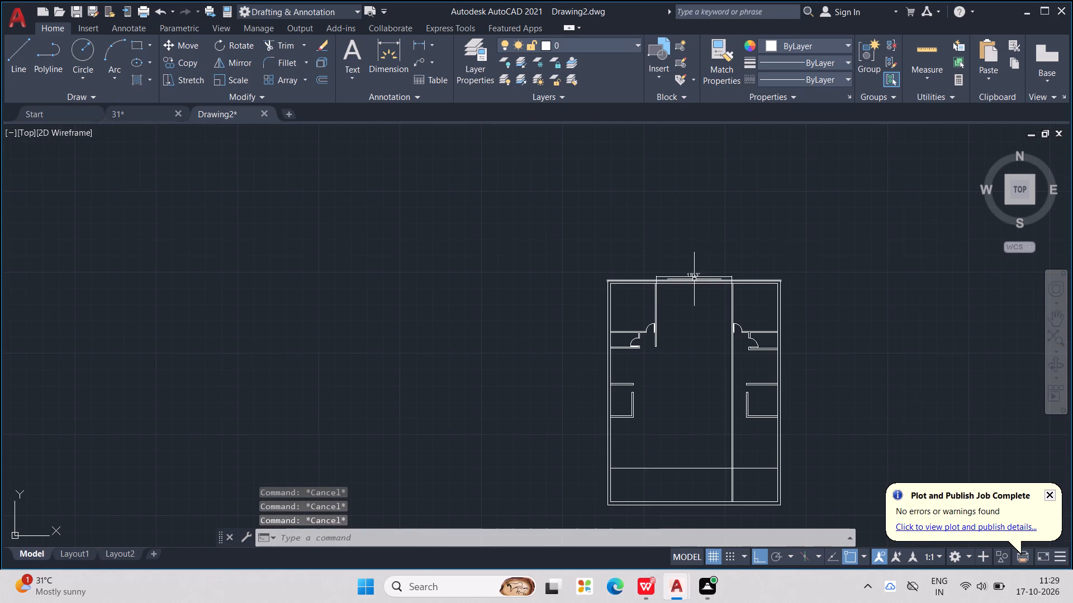
# Offset the inner face line of the right-hand long wall 9.65' toward the middle of the central space.
pyautogui.write('OFF')
pyautogui.press('Return')
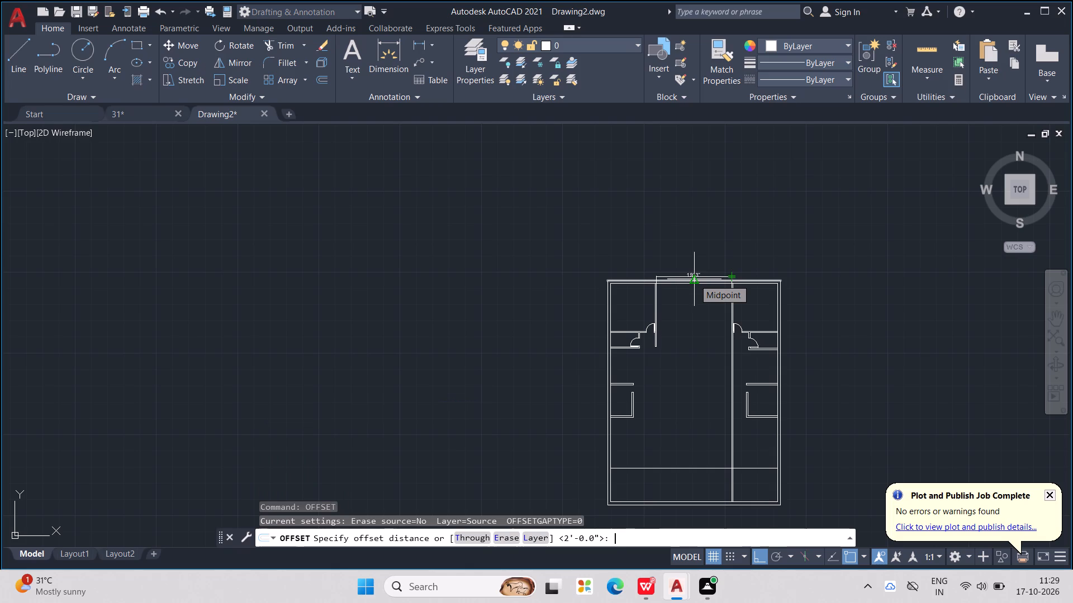
pyautogui.press('9')
pyautogui.press('.')
pyautogui.write("65'")
pyautogui.press('Return')
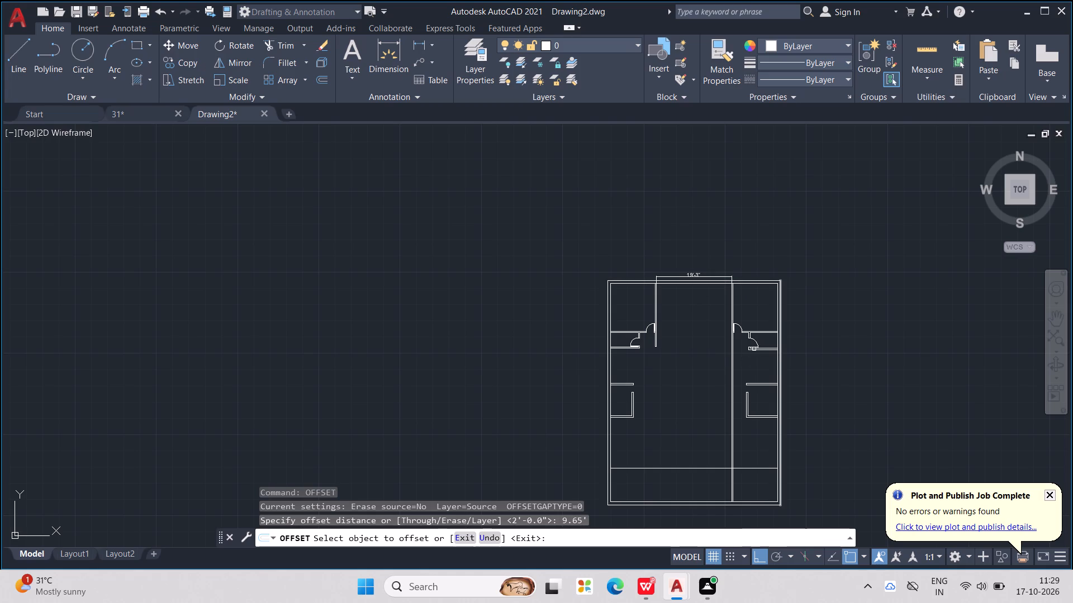
pyautogui.scroll(2, 728, 347)
pyautogui.click(733, 322)
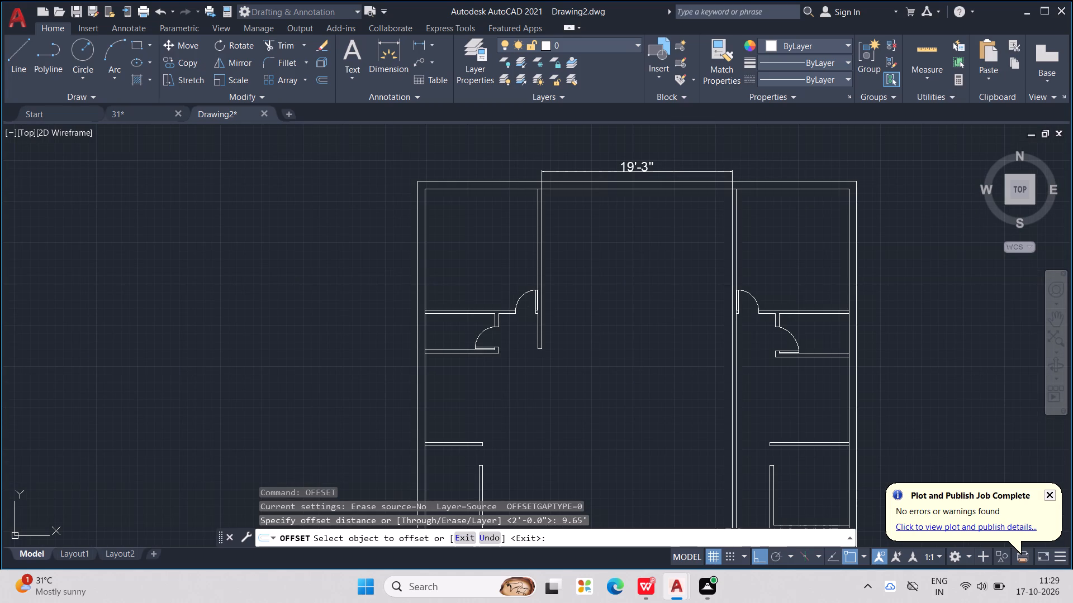
pyautogui.click(690, 328)
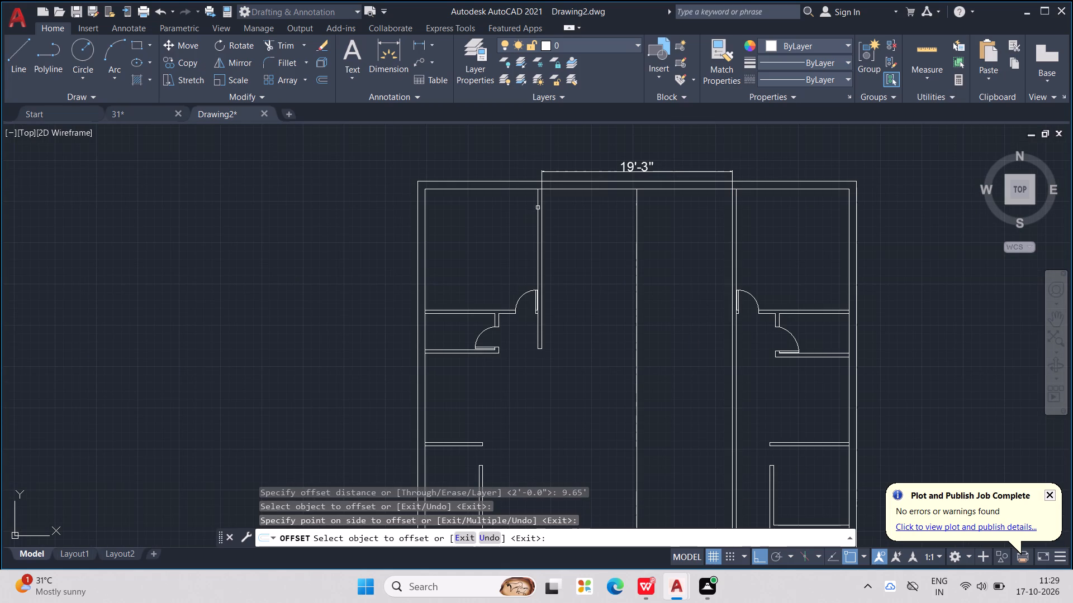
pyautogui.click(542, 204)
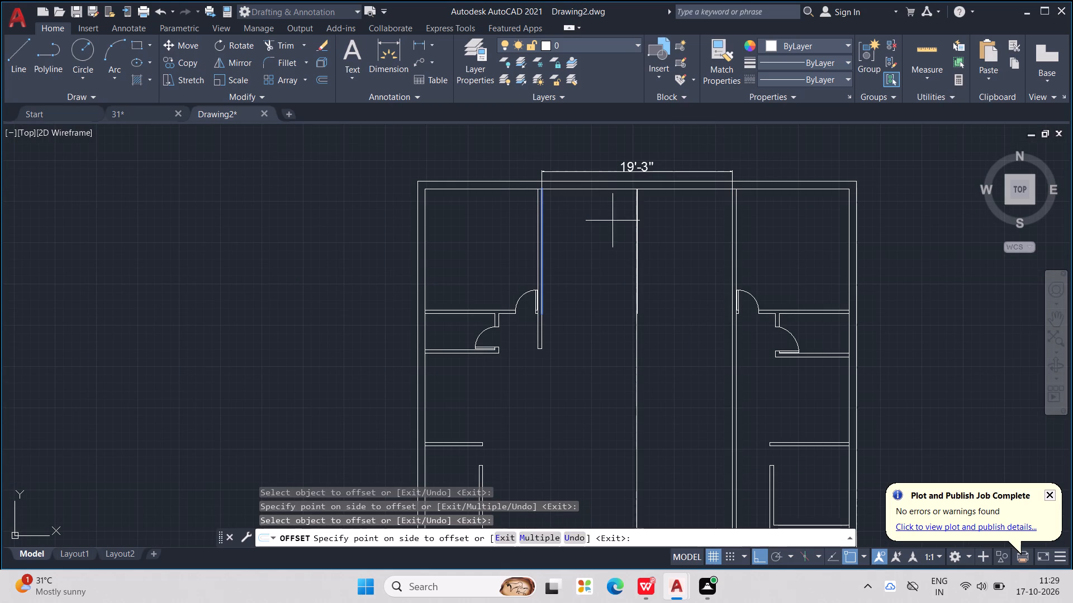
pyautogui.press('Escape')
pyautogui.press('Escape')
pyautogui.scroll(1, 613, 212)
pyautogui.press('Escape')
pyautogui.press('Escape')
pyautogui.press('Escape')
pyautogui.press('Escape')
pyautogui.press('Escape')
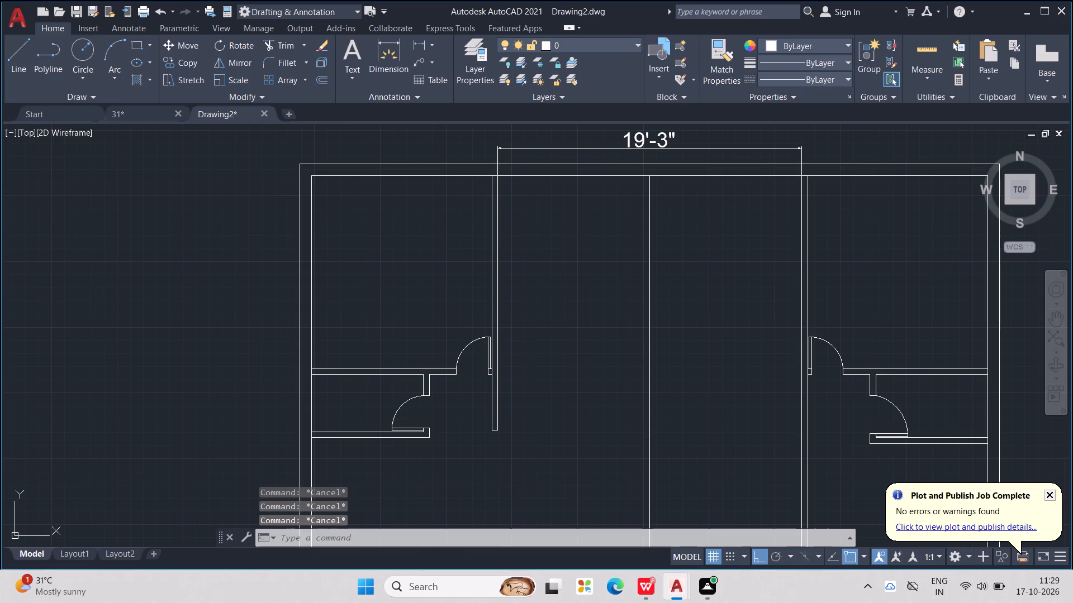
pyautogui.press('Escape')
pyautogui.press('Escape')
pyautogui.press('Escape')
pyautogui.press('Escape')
# Offset the new vertical line in the middle of the central space 9" toward the right-hand long wall.
pyautogui.write('OFF')
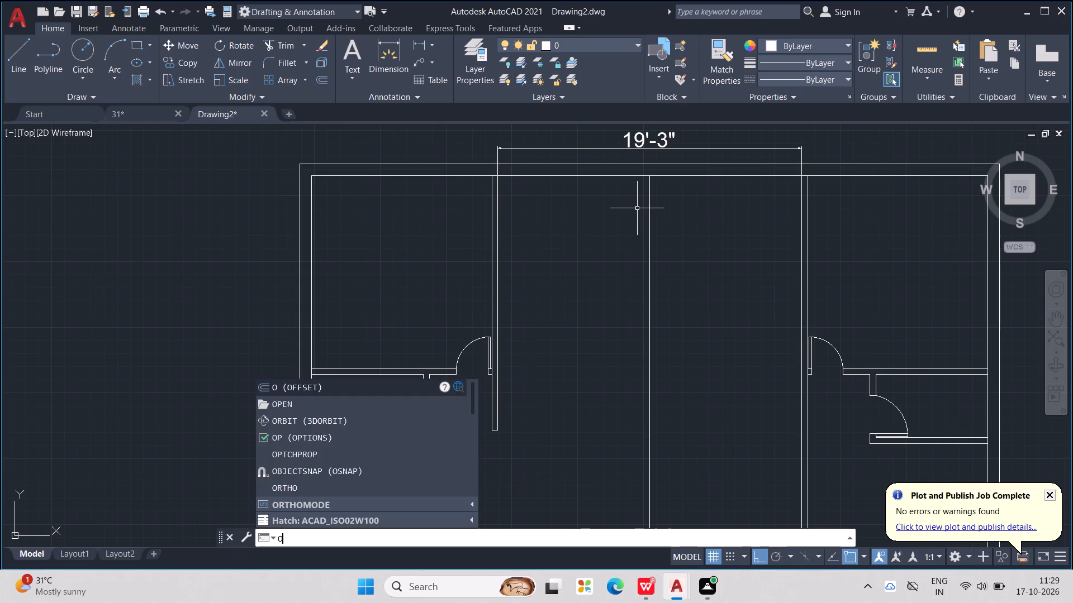
pyautogui.press('Return')
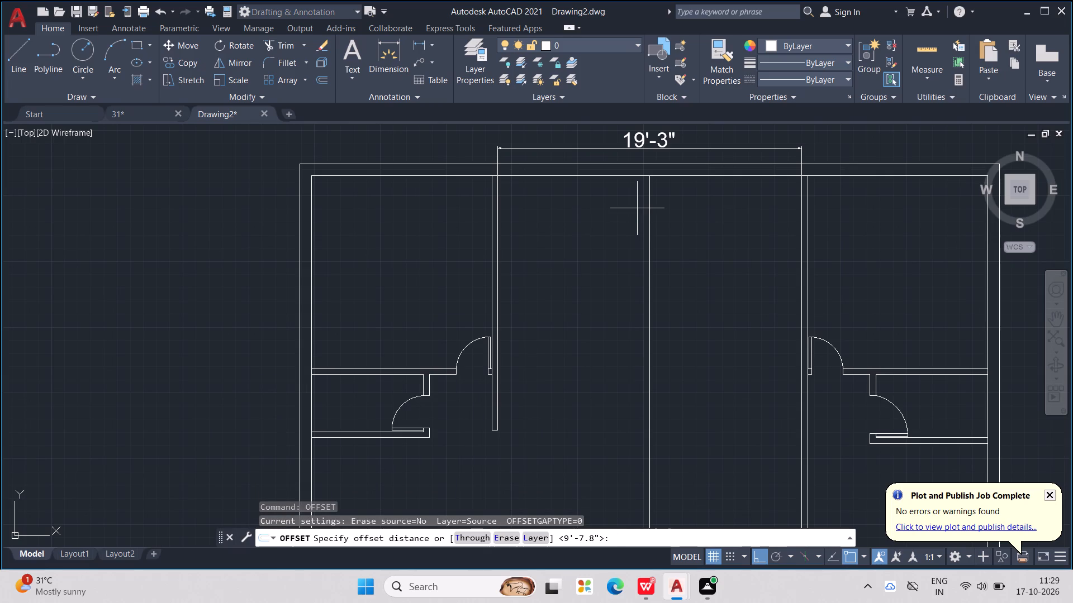
pyautogui.press('9')
pyautogui.hotkey('shift', '"')
pyautogui.press('Return')
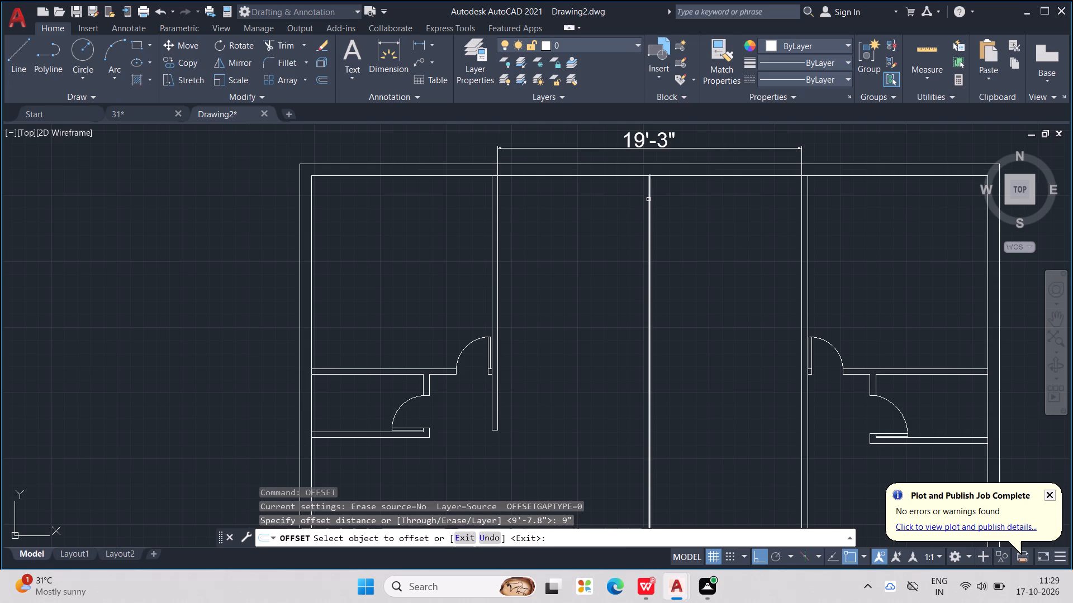
pyautogui.click(648, 199)
pyautogui.click(690, 202)
pyautogui.scroll(-3, 675, 210)
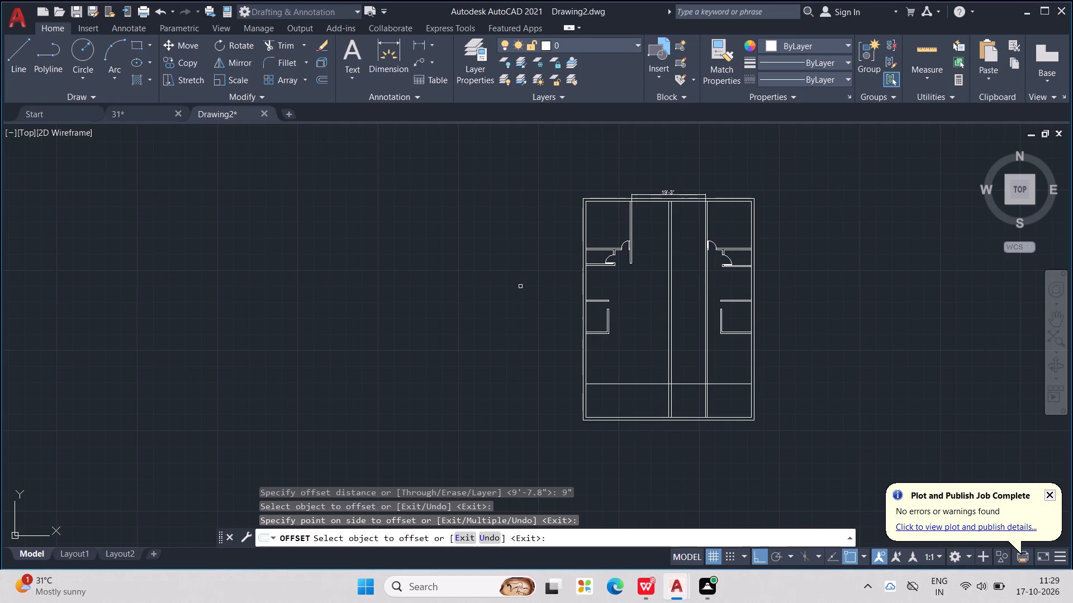
pyautogui.scroll(1, 669, 302)
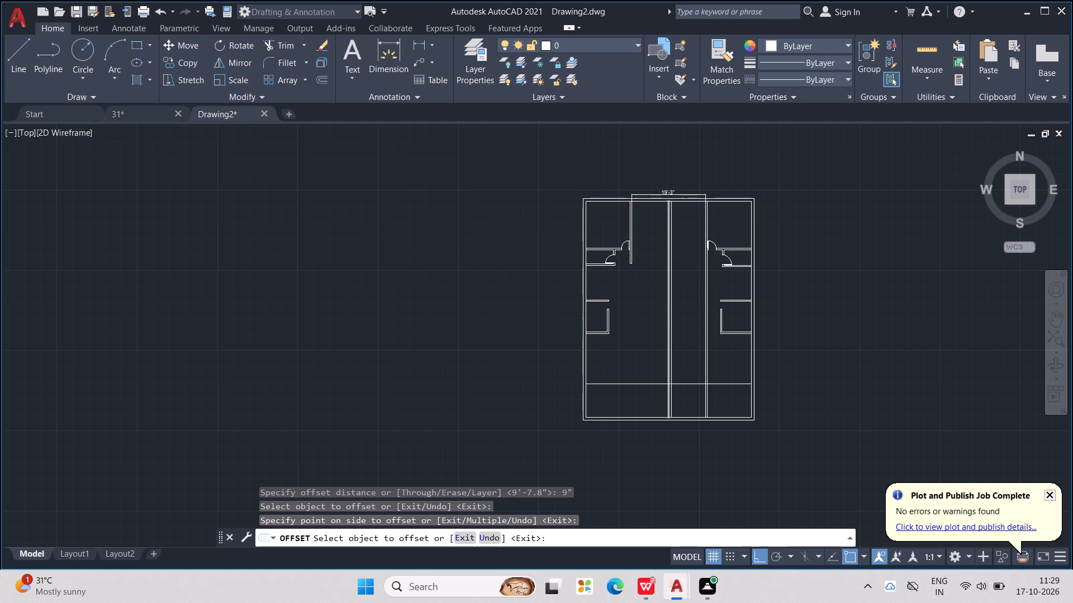
pyautogui.press('Escape')
pyautogui.press('Escape')
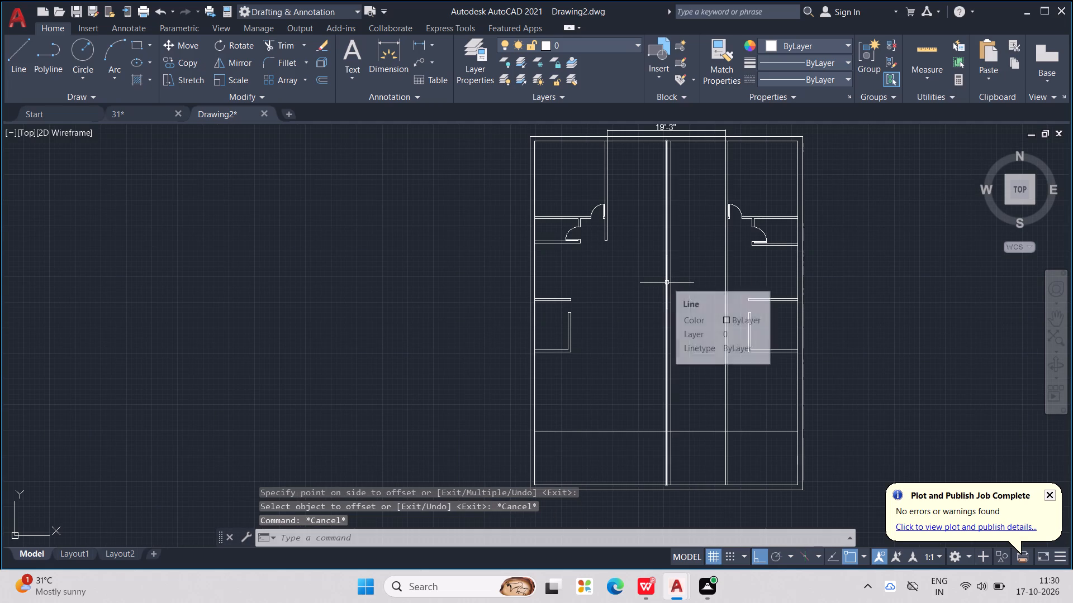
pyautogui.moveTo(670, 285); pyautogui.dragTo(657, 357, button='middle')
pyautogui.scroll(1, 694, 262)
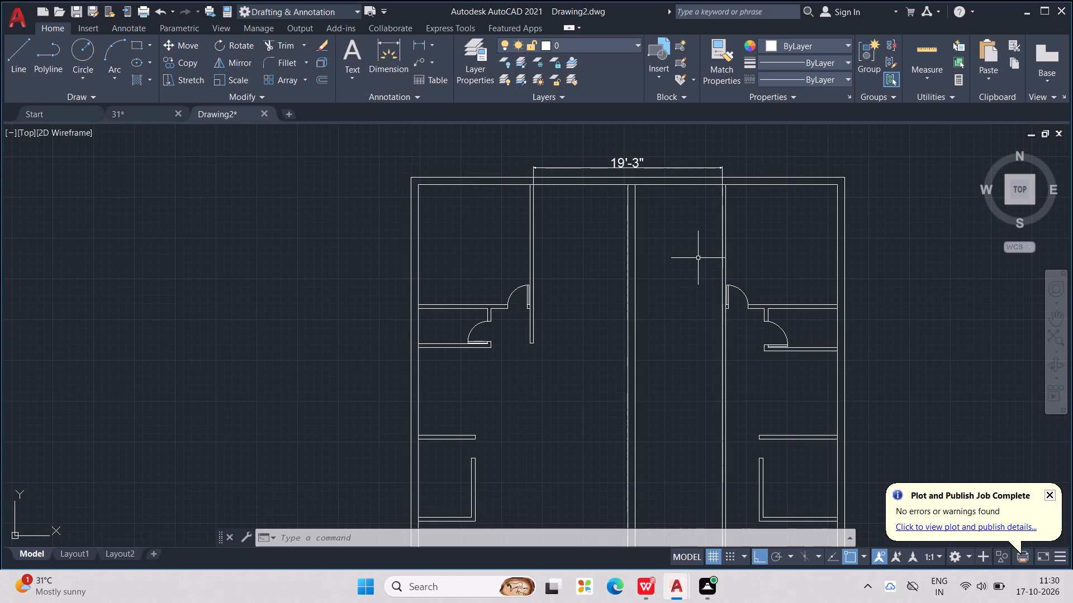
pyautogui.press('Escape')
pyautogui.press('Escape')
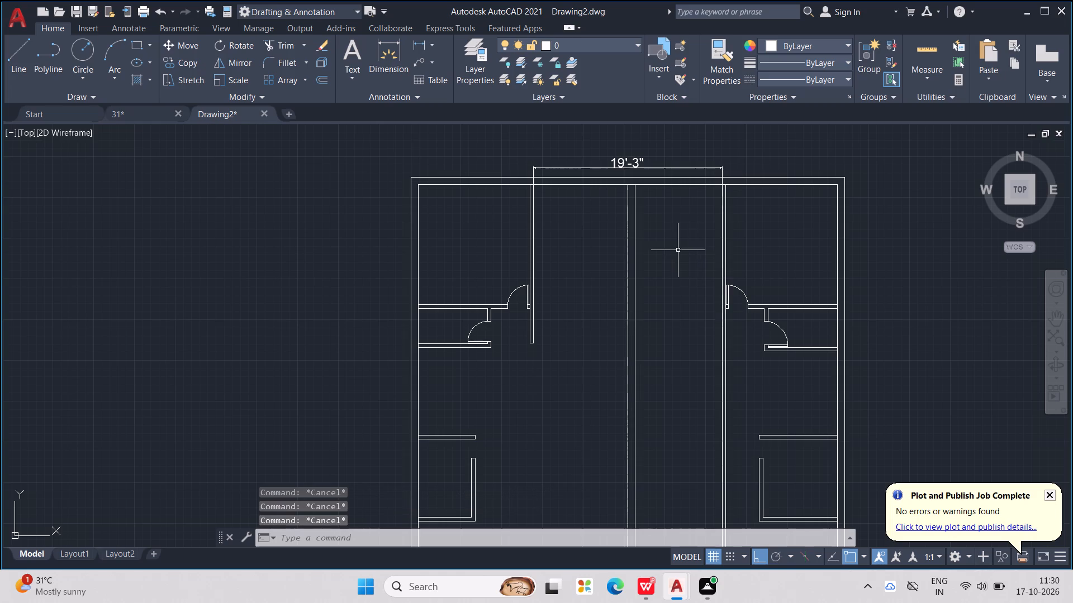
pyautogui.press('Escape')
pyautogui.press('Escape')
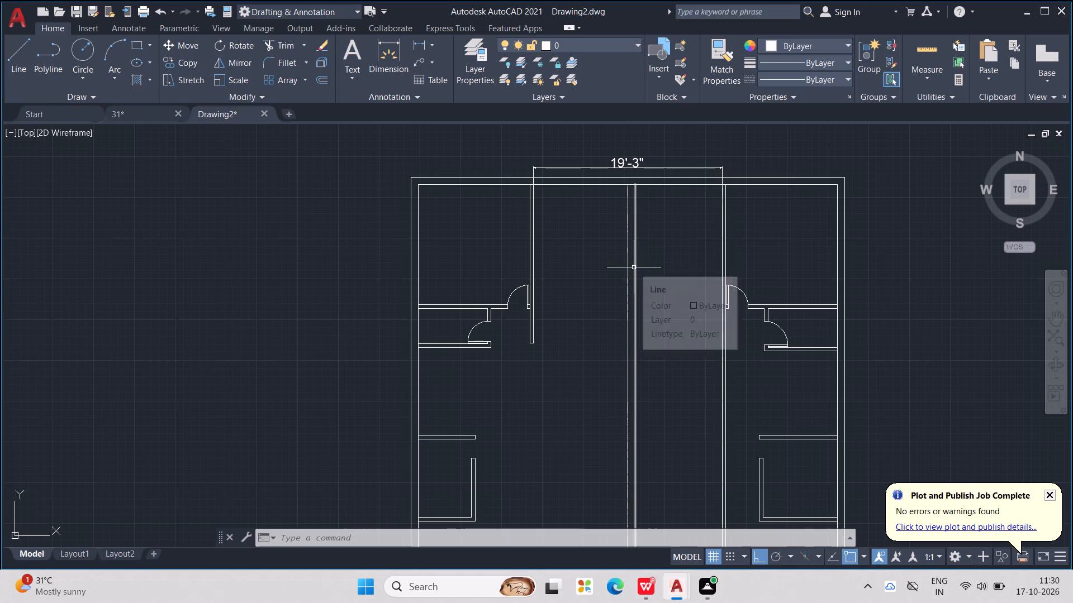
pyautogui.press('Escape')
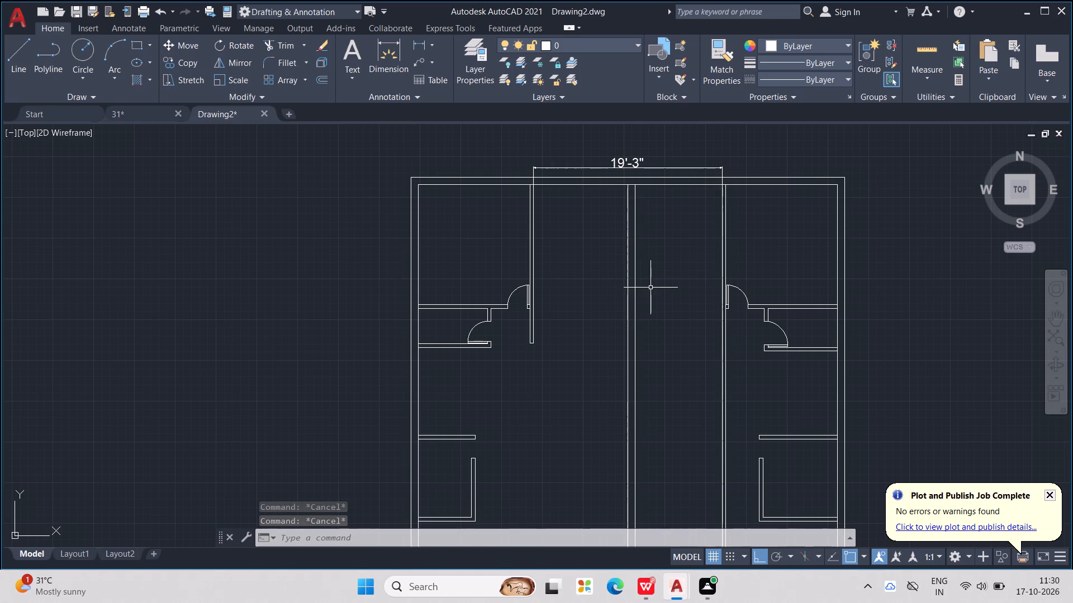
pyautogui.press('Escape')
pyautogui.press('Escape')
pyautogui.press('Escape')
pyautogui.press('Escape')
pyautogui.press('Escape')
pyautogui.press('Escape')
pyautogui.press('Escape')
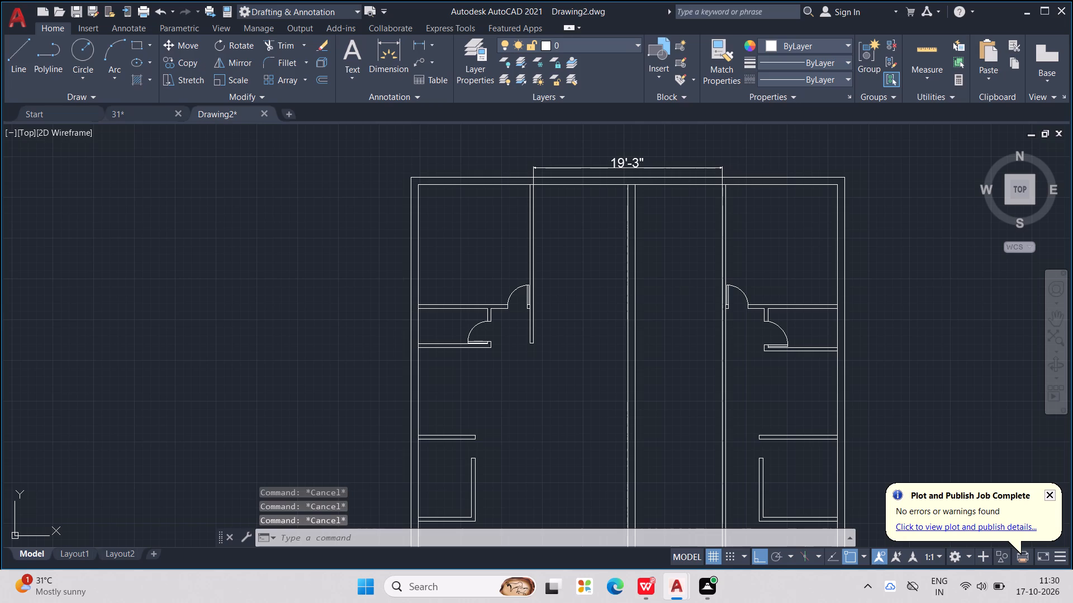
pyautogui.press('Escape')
# Offset the inner face line of the upper outer wall 16'2" down into the plan.
pyautogui.write('OFF')
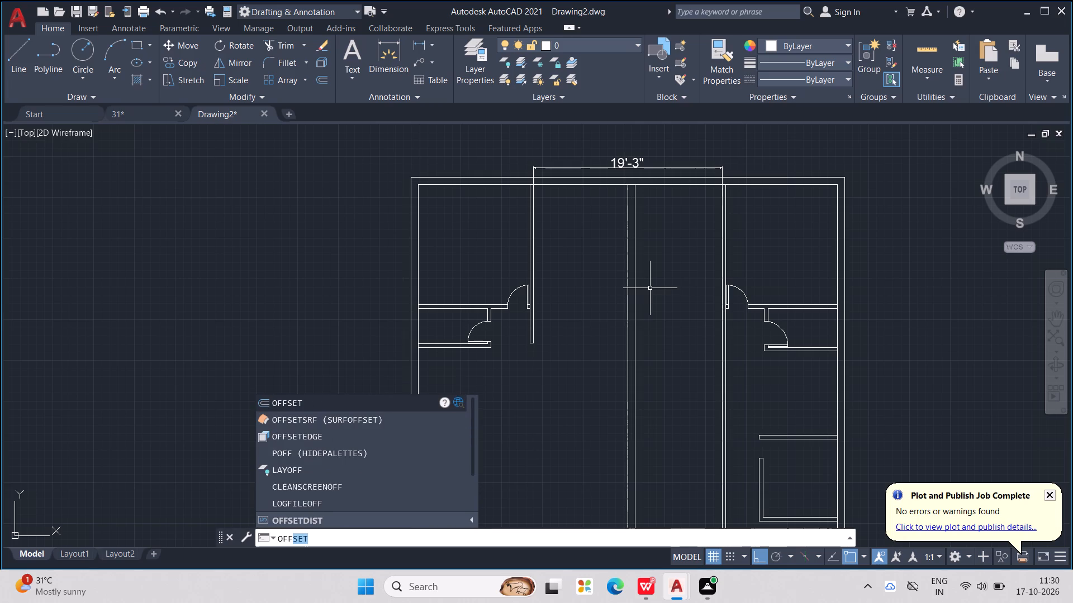
pyautogui.press('Return')
pyautogui.write("16'")
pyautogui.write('2"')
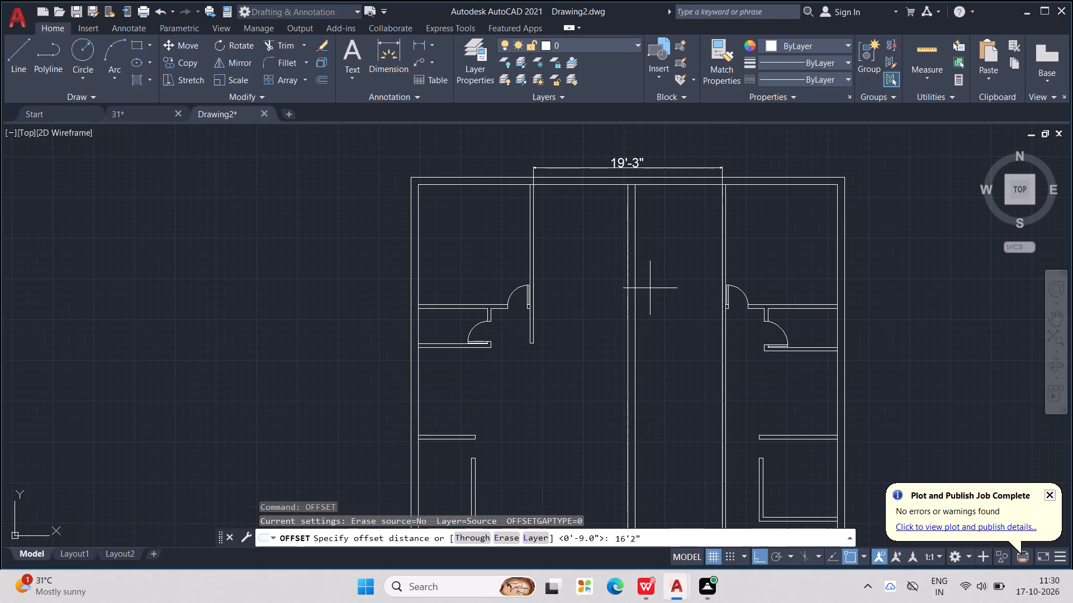
pyautogui.press('Return')
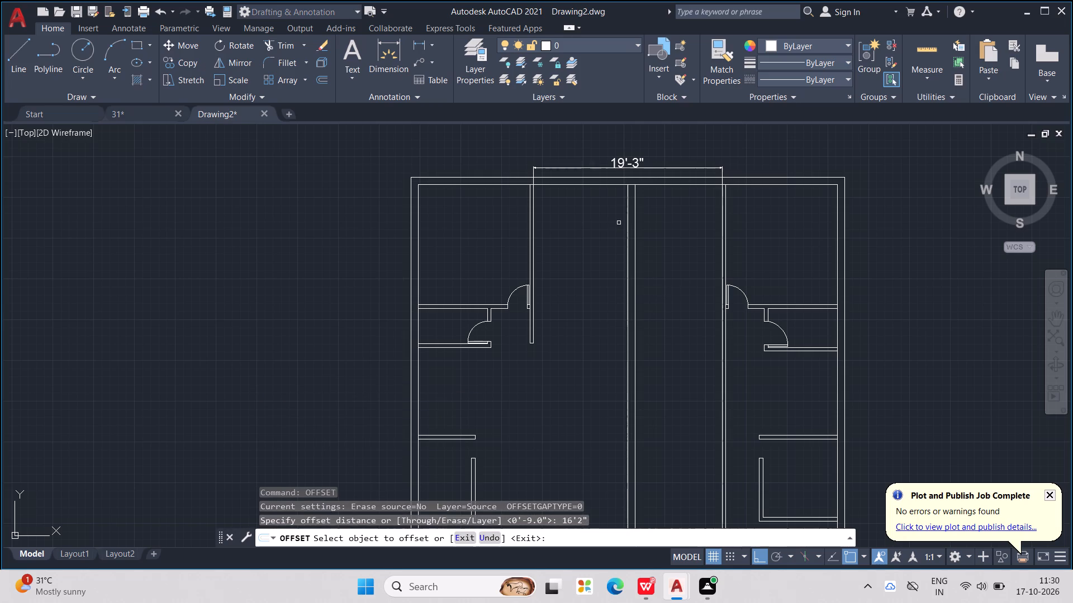
pyautogui.click(683, 181)
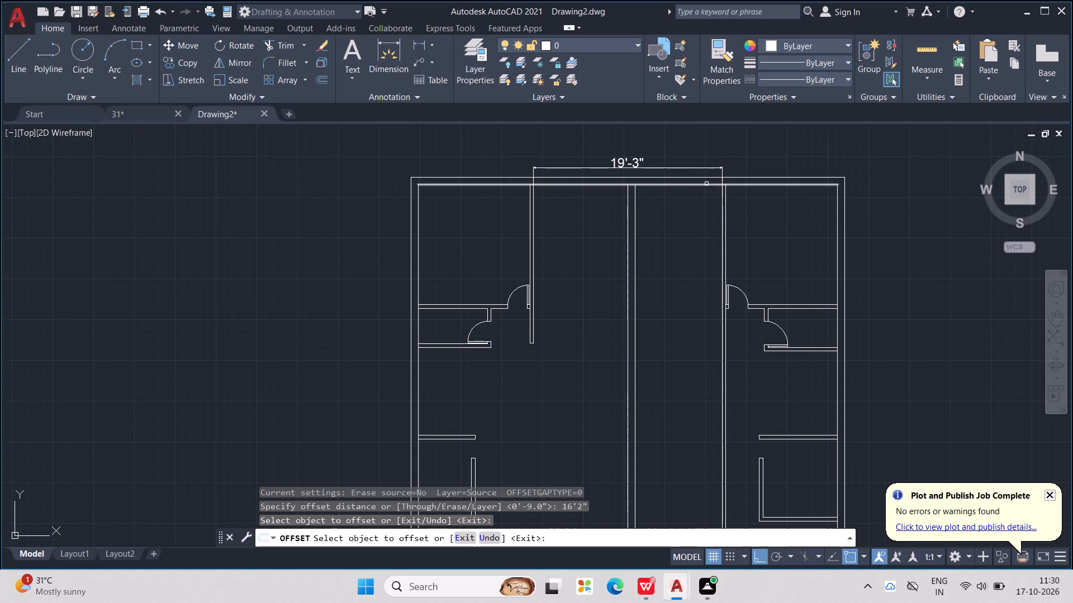
pyautogui.click(707, 185)
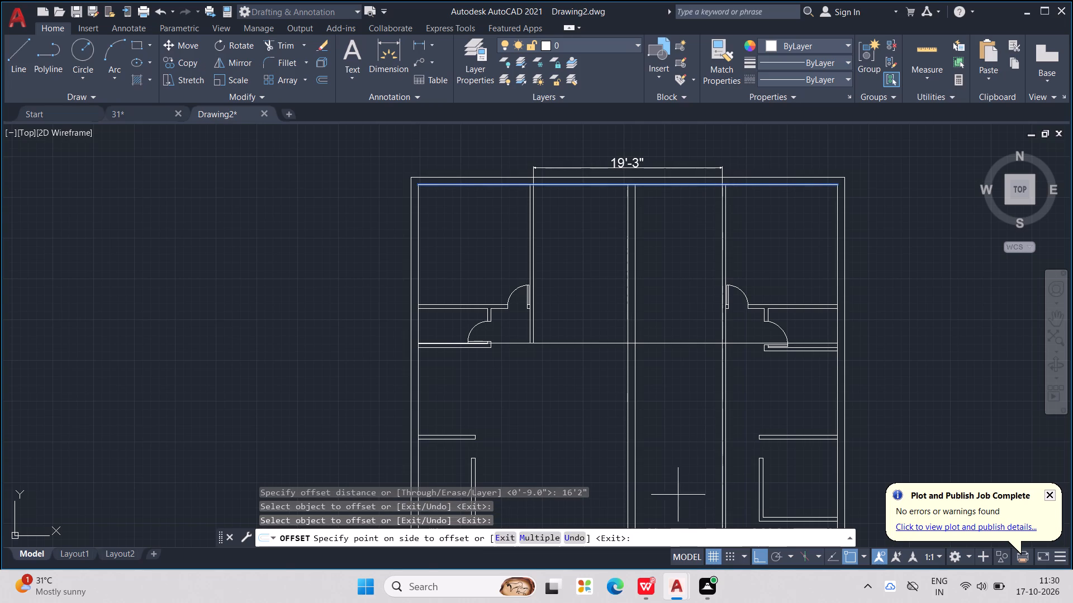
pyautogui.click(670, 460)
pyautogui.scroll(-2, 691, 448)
pyautogui.moveTo(695, 447); pyautogui.dragTo(704, 423, button='middle')
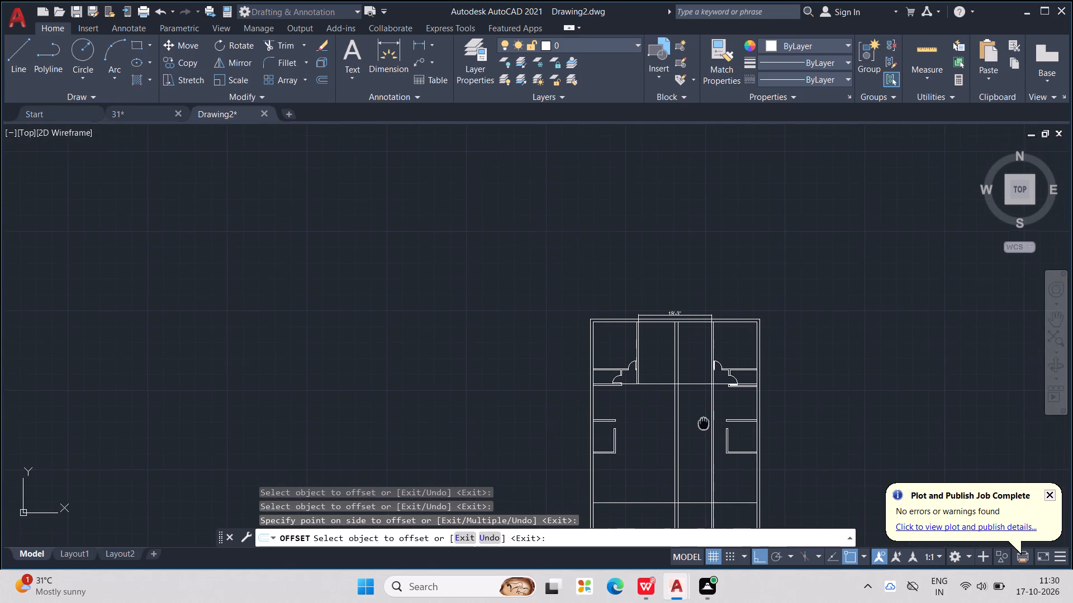
pyautogui.moveTo(704, 423); pyautogui.dragTo(704, 423, button='middle')
pyautogui.scroll(3, 647, 414)
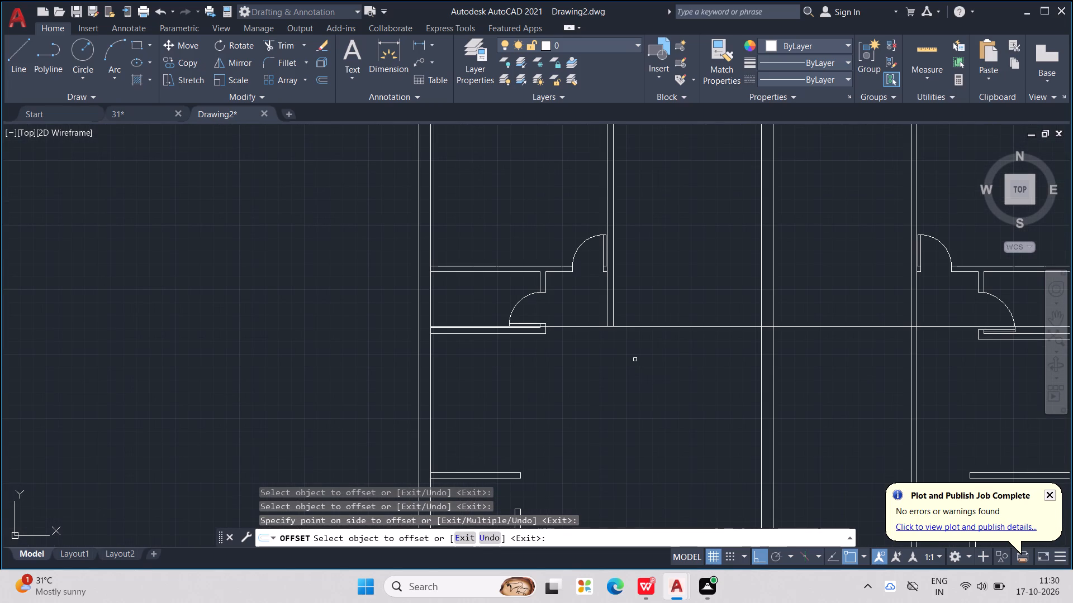
pyautogui.press('Escape')
pyautogui.press('Escape')
pyautogui.press('Escape')
pyautogui.press('Escape')
pyautogui.press('Escape')
# Offset the new horizontal line across the plan 4.5" upward to form the crosswall's second face.
pyautogui.write('OFF')
pyautogui.press('Return')
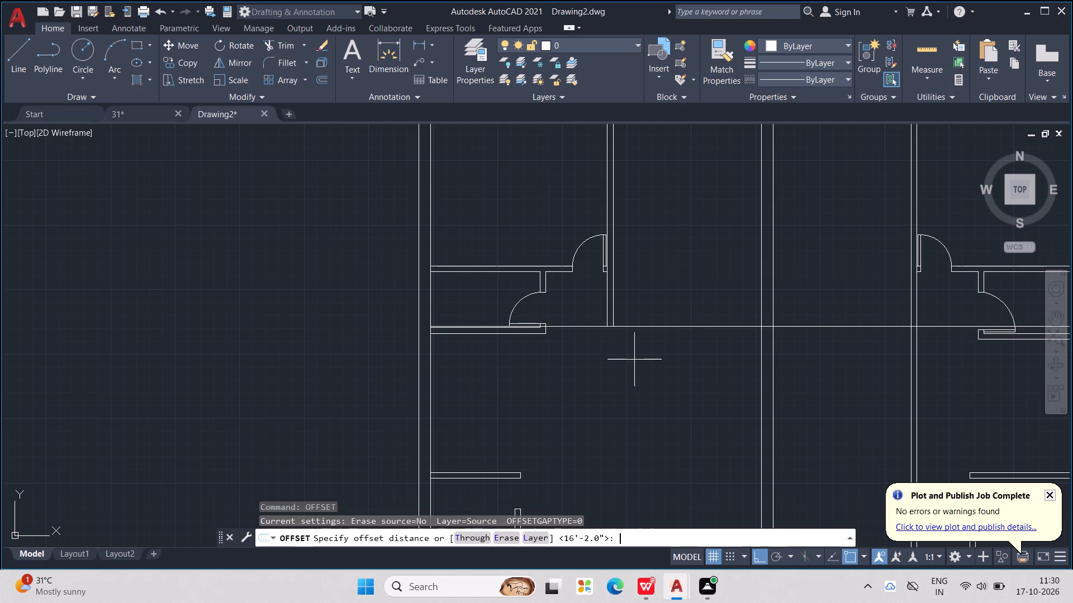
pyautogui.write('4.5"')
pyautogui.press('Return')
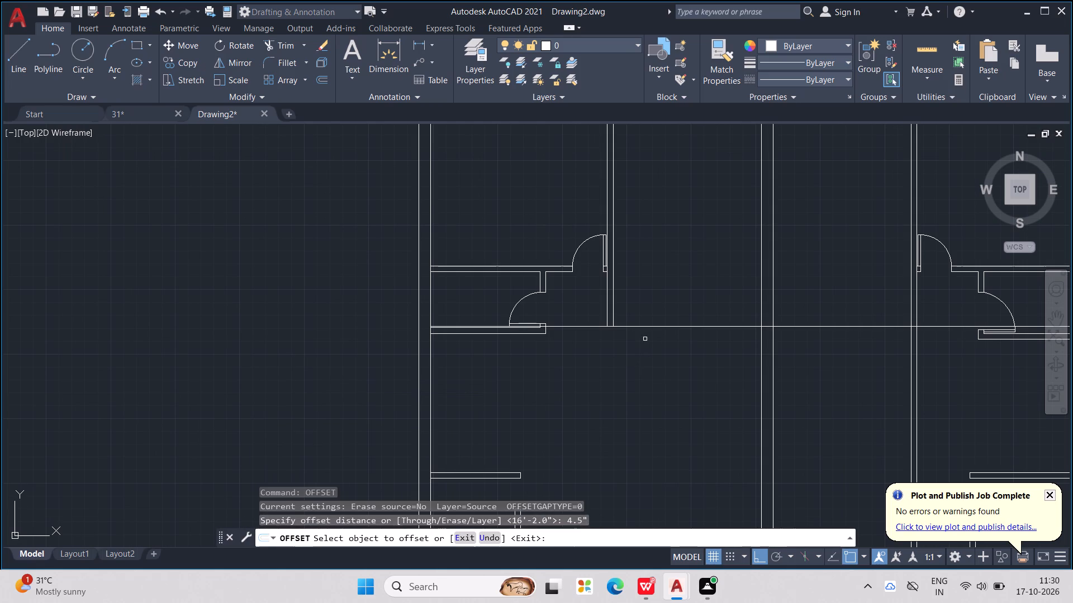
pyautogui.click(681, 326)
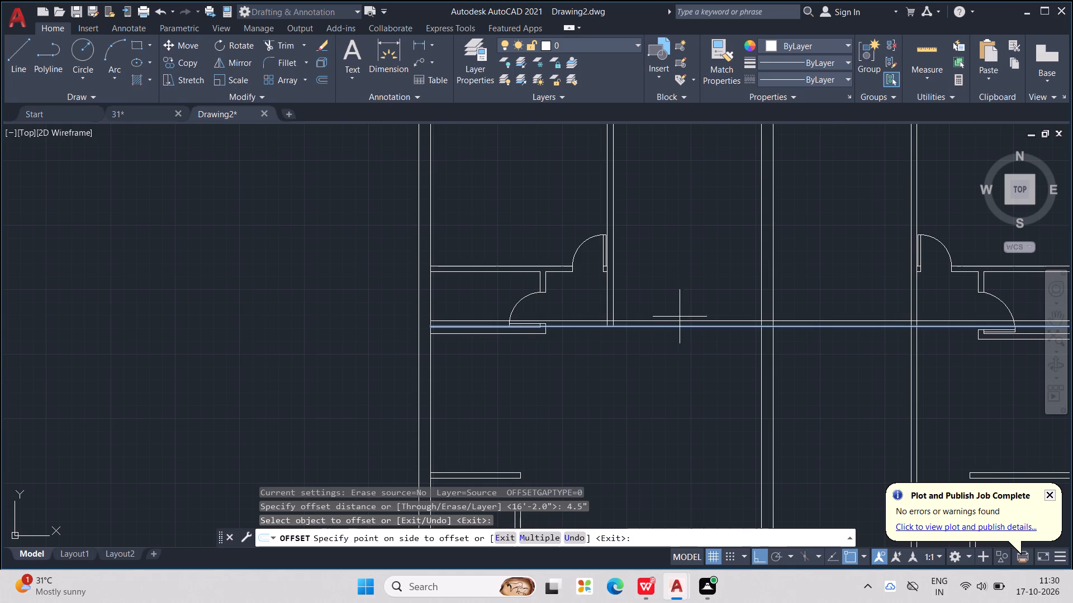
pyautogui.click(680, 315)
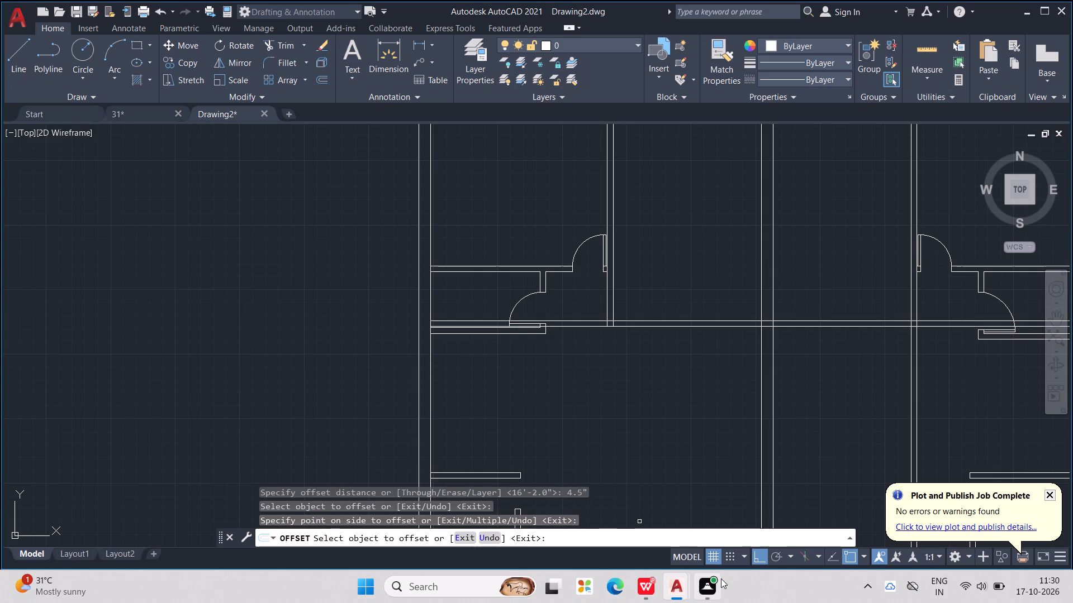
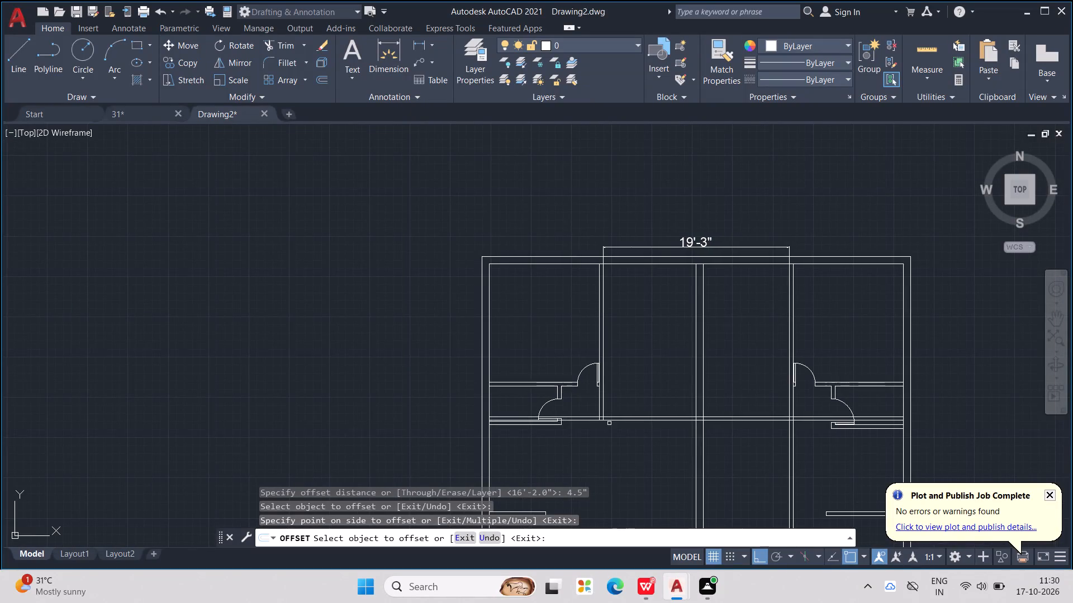
# Draw a line from the left-hand long wall's inner face 3'6" along the crosswall's lower line, continuing vertically upward across the crosswall.
pyautogui.scroll(2, 600, 423)
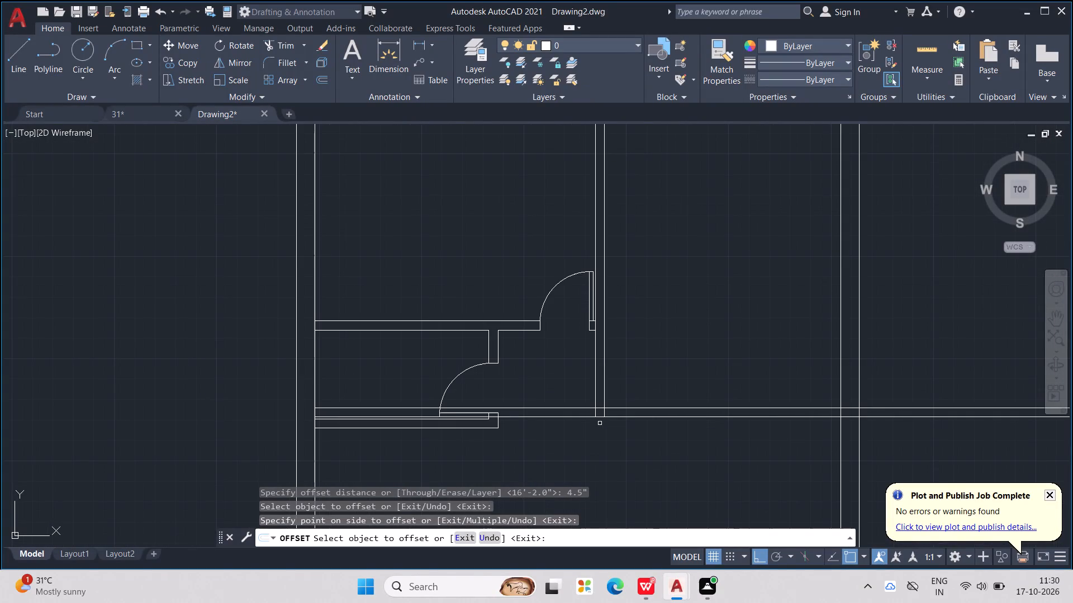
pyautogui.scroll(-2, 683, 408)
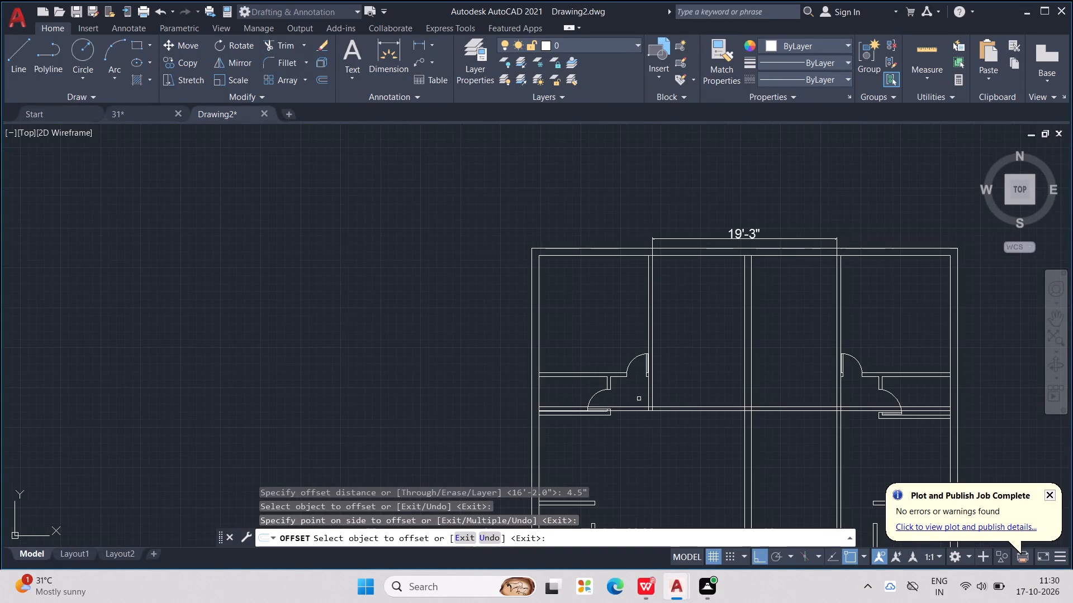
pyautogui.scroll(1, 638, 399)
pyautogui.press('Escape')
pyautogui.press('Escape')
pyautogui.press('Escape')
pyautogui.press('Escape')
pyautogui.press('Escape')
pyautogui.press('Escape')
pyautogui.scroll(1, 674, 414)
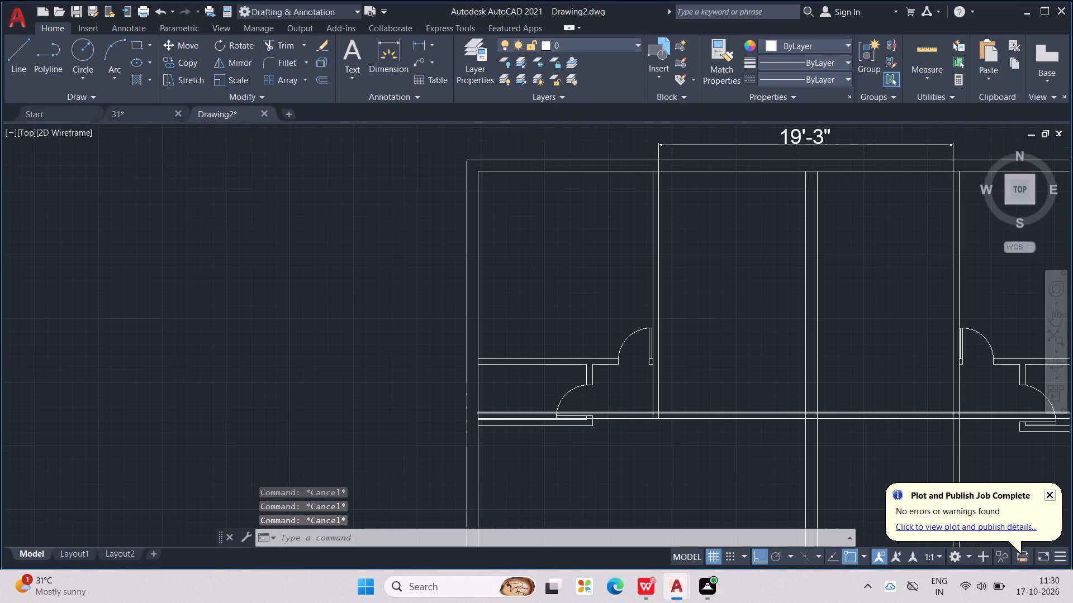
pyautogui.press('Escape')
pyautogui.press('Escape')
pyautogui.press('Escape')
pyautogui.press('Escape')
pyautogui.press('Escape')
pyautogui.press('l')
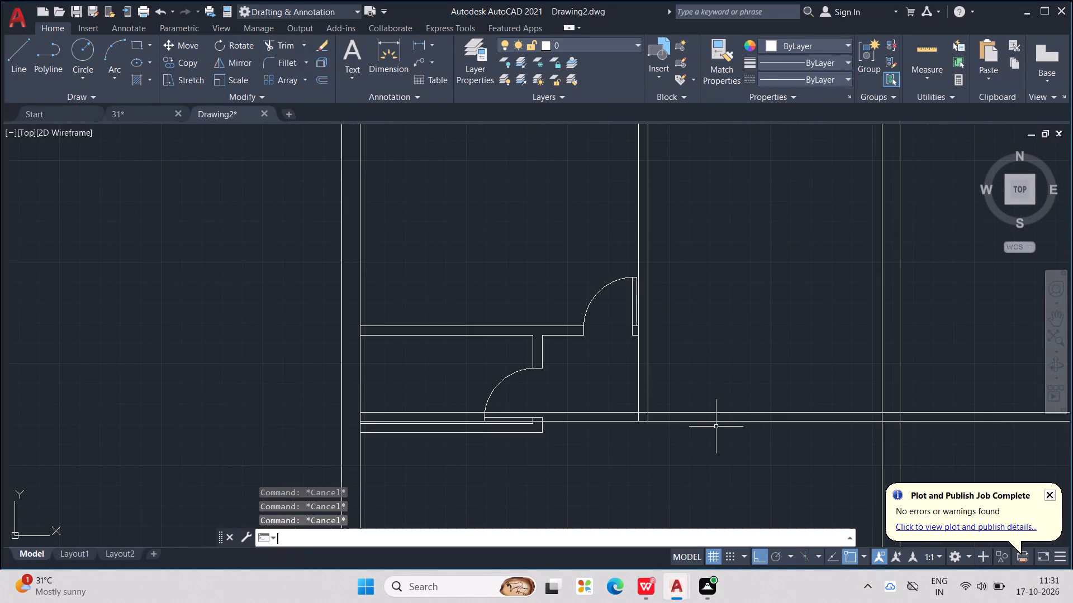
pyautogui.press('Return')
pyautogui.scroll(1, 674, 427)
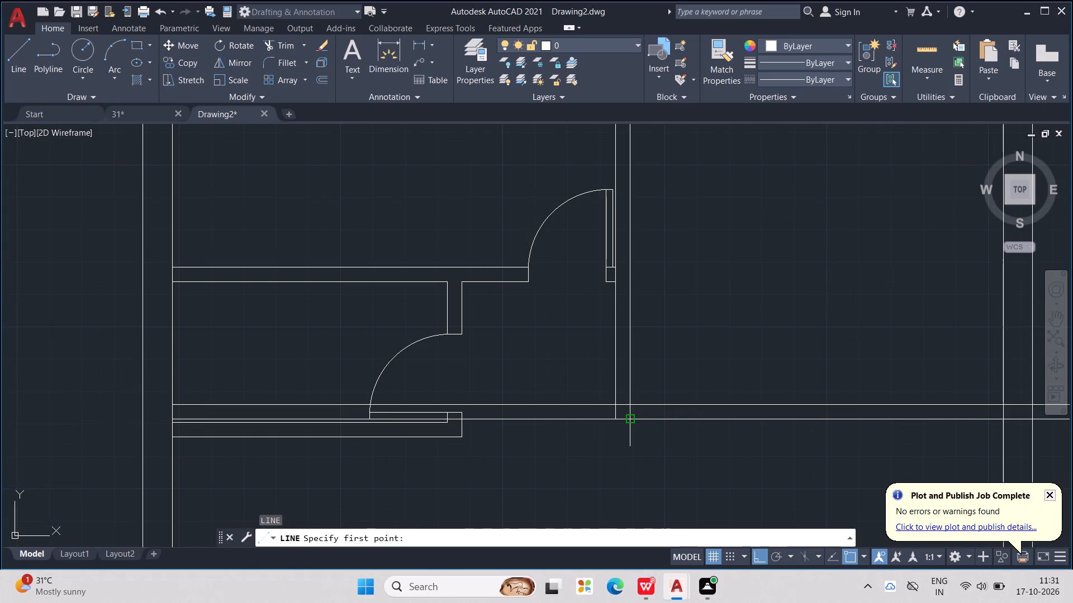
pyautogui.click(630, 419)
pyautogui.write('3\'6"')
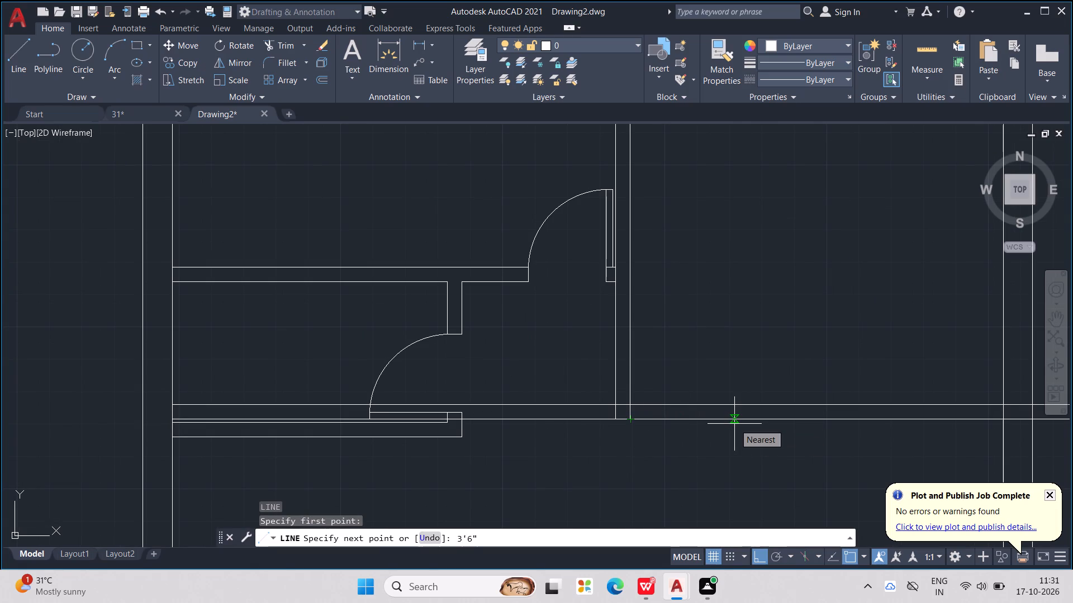
pyautogui.press('Return')
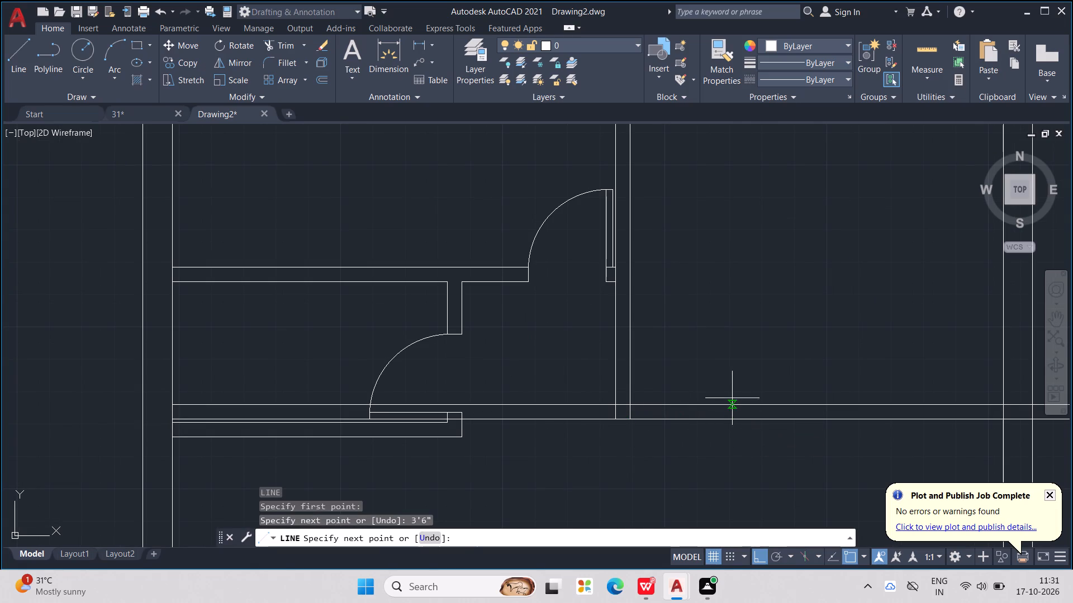
pyautogui.click(735, 329)
pyautogui.scroll(-2, 766, 320)
pyautogui.moveTo(767, 320); pyautogui.dragTo(724, 339, button='middle')
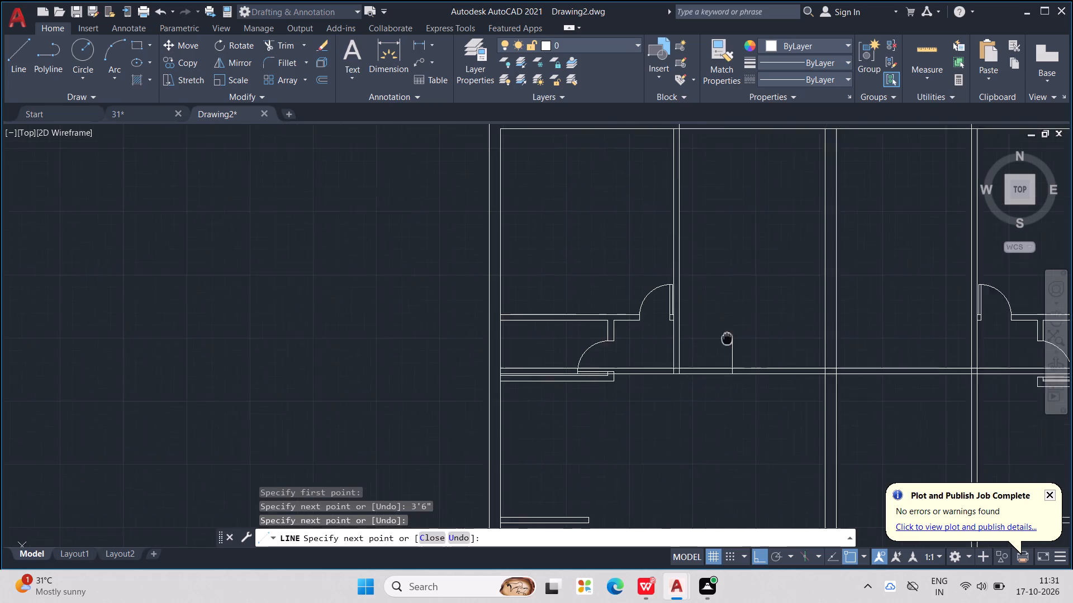
pyautogui.moveTo(724, 339); pyautogui.dragTo(704, 344, button='middle')
pyautogui.press('Escape')
pyautogui.press('Escape')
pyautogui.press('Escape')
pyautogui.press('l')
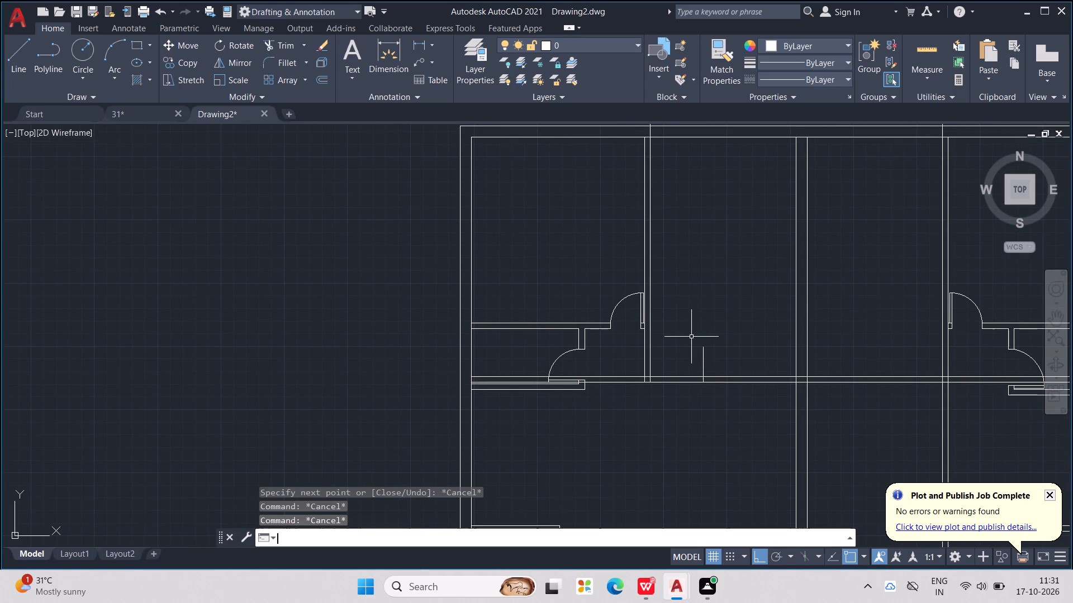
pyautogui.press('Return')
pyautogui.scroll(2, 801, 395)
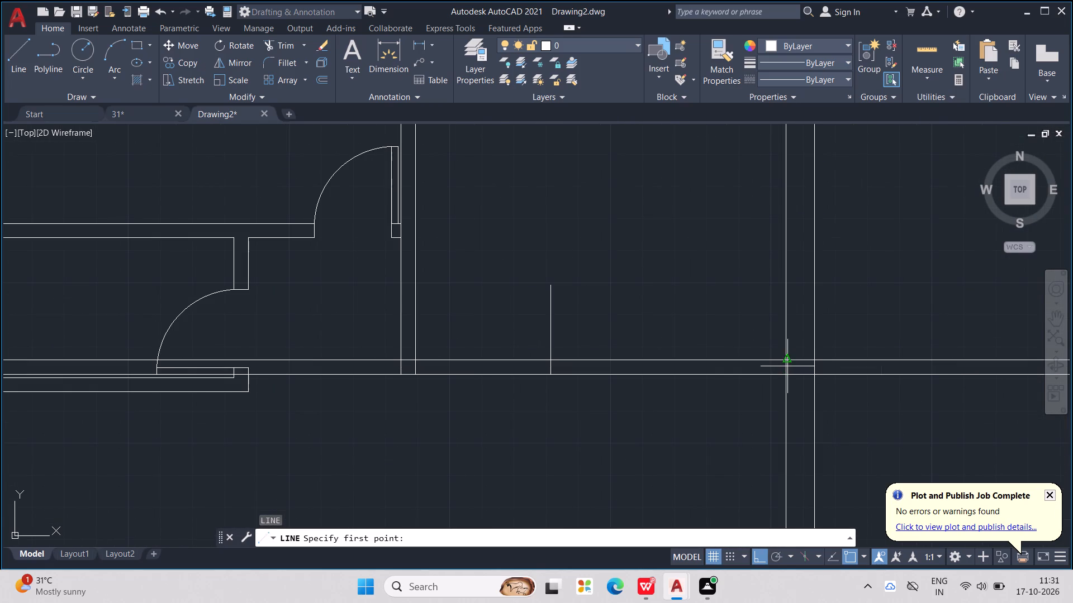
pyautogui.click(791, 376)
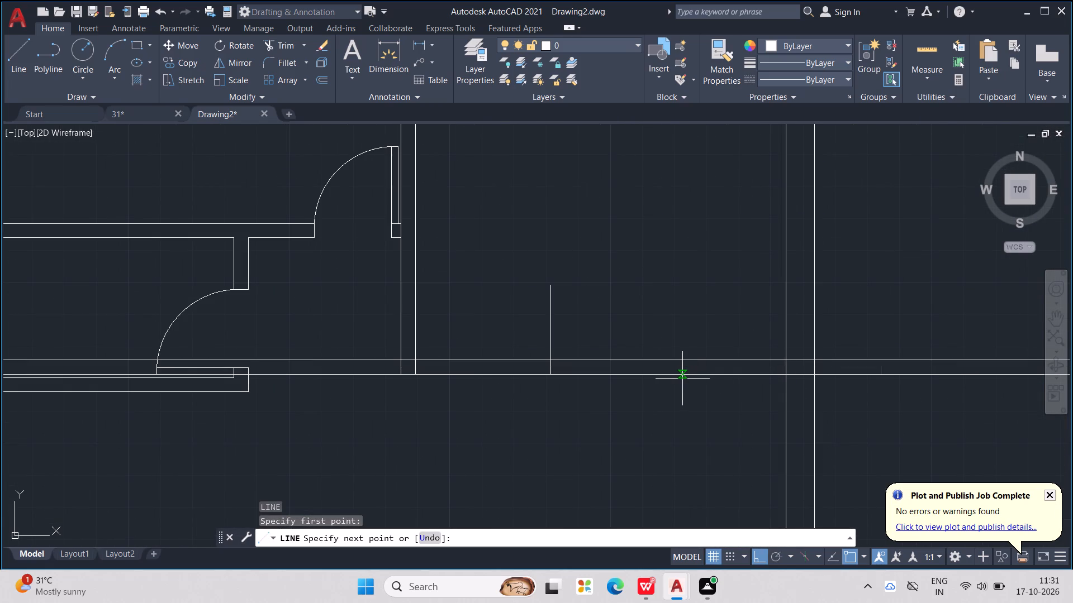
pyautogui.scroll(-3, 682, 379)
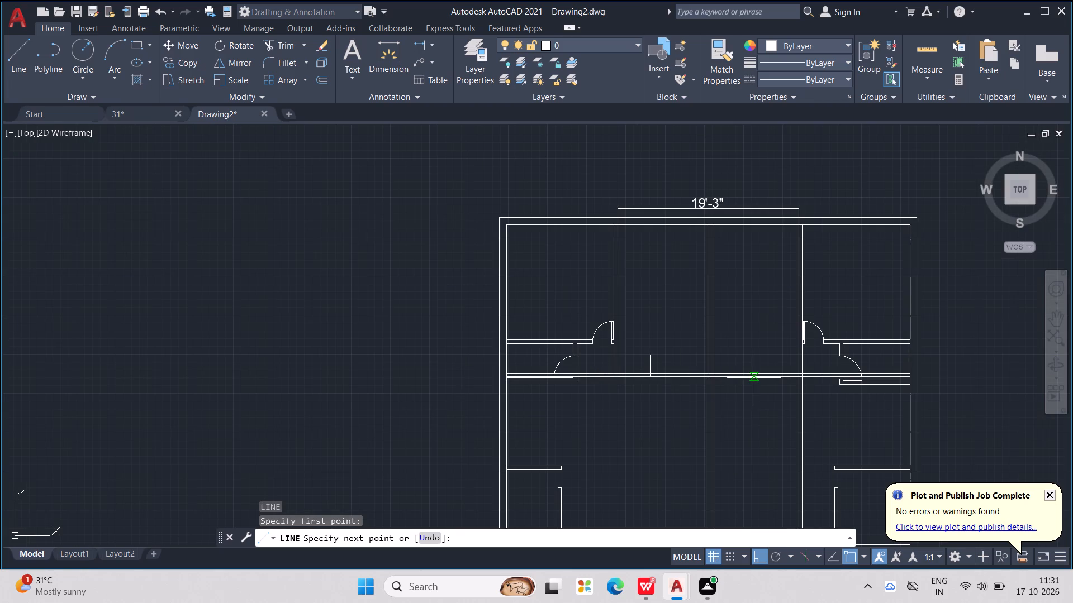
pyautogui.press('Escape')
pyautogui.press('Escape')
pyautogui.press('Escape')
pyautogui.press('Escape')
# Draw a line from the right-hand long wall's inner face 3'6" toward the partition along the crosswall's lower line, continuing vertically upward.
pyautogui.press('l')
pyautogui.press('Return')
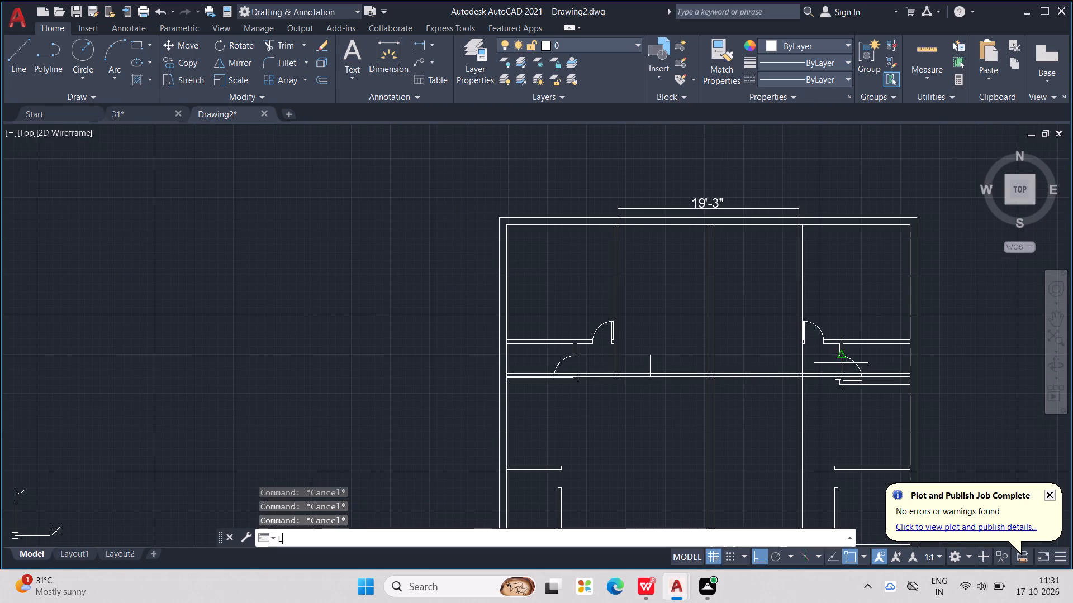
pyautogui.scroll(1, 846, 367)
pyautogui.scroll(1, 786, 396)
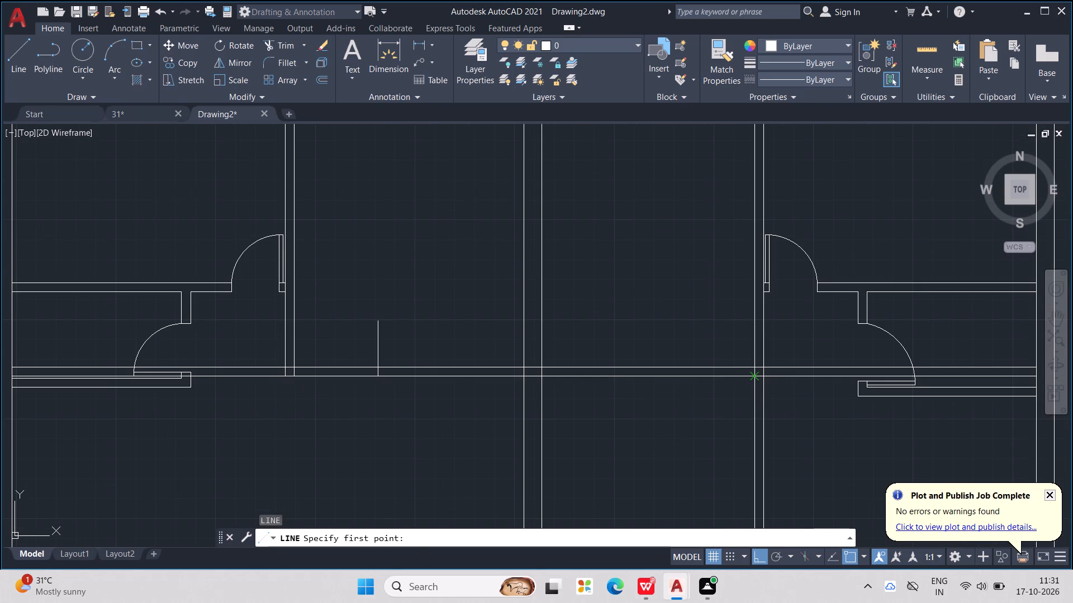
pyautogui.click(757, 374)
pyautogui.write("3'")
pyautogui.write('6"')
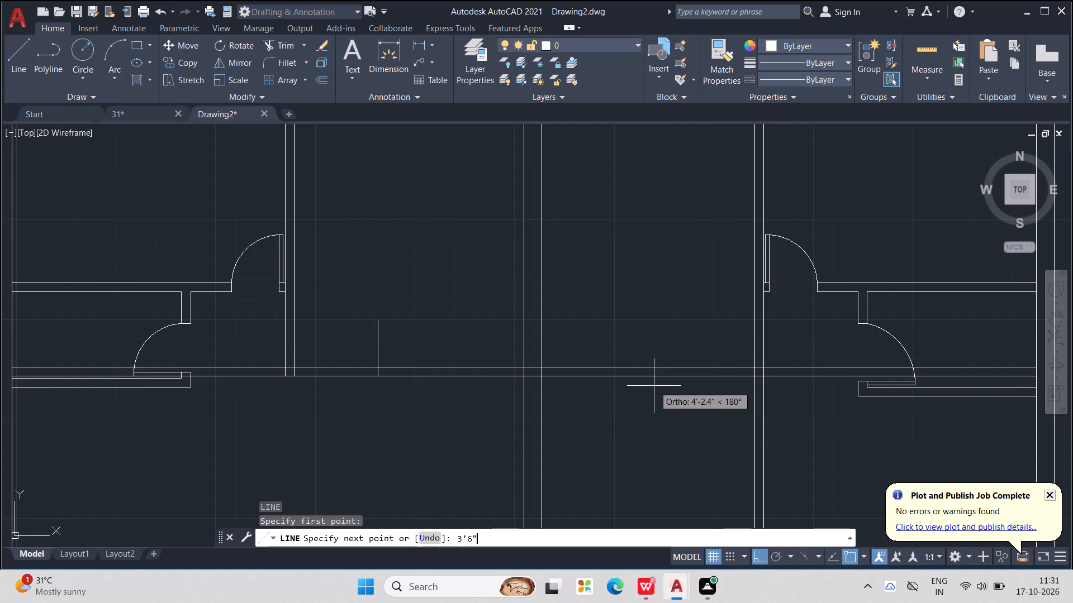
pyautogui.press('Return')
pyautogui.scroll(-1, 623, 283)
pyautogui.middleClick(623, 283)
pyautogui.click(618, 278)
pyautogui.scroll(-1, 659, 276)
pyautogui.moveTo(664, 276); pyautogui.dragTo(666, 276, button='middle')
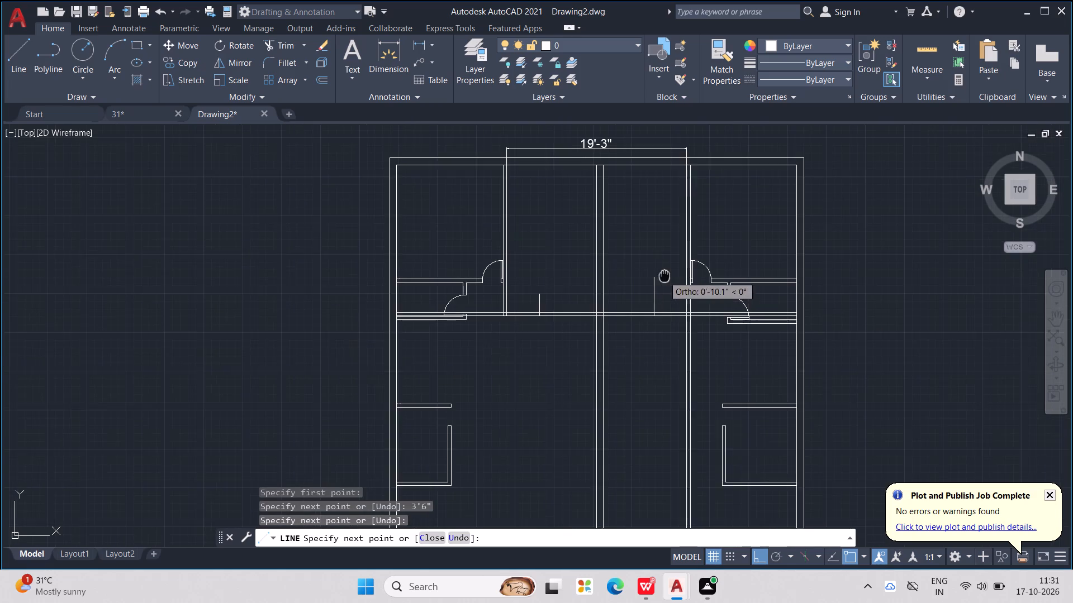
pyautogui.moveTo(666, 276); pyautogui.dragTo(702, 305, button='middle')
pyautogui.press('Escape')
pyautogui.press('Escape')
pyautogui.press('Escape')
pyautogui.press('Escape')
pyautogui.press('Escape')
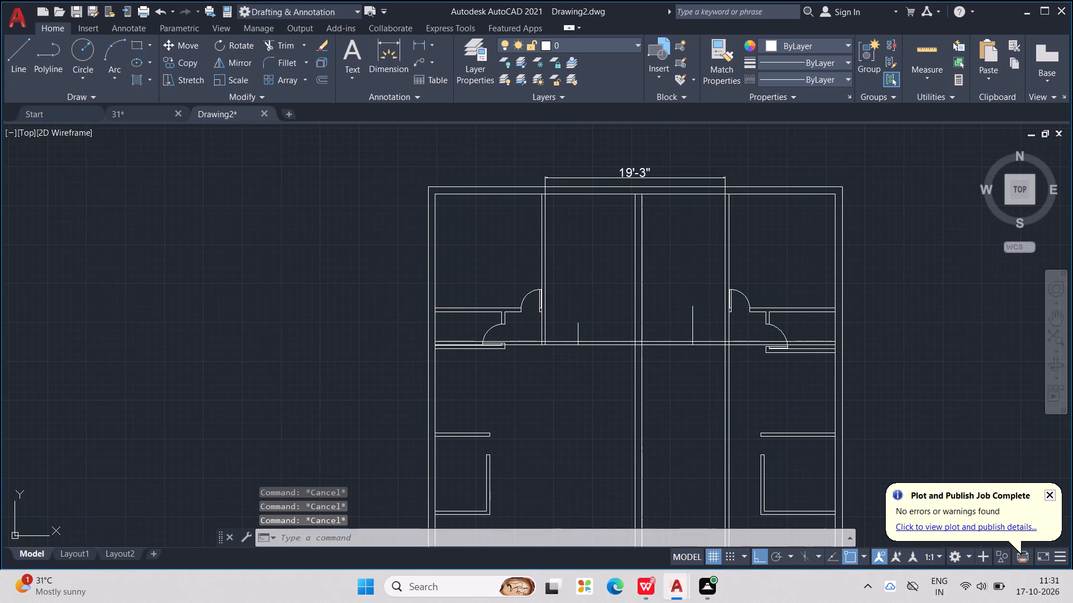
pyautogui.press('Escape')
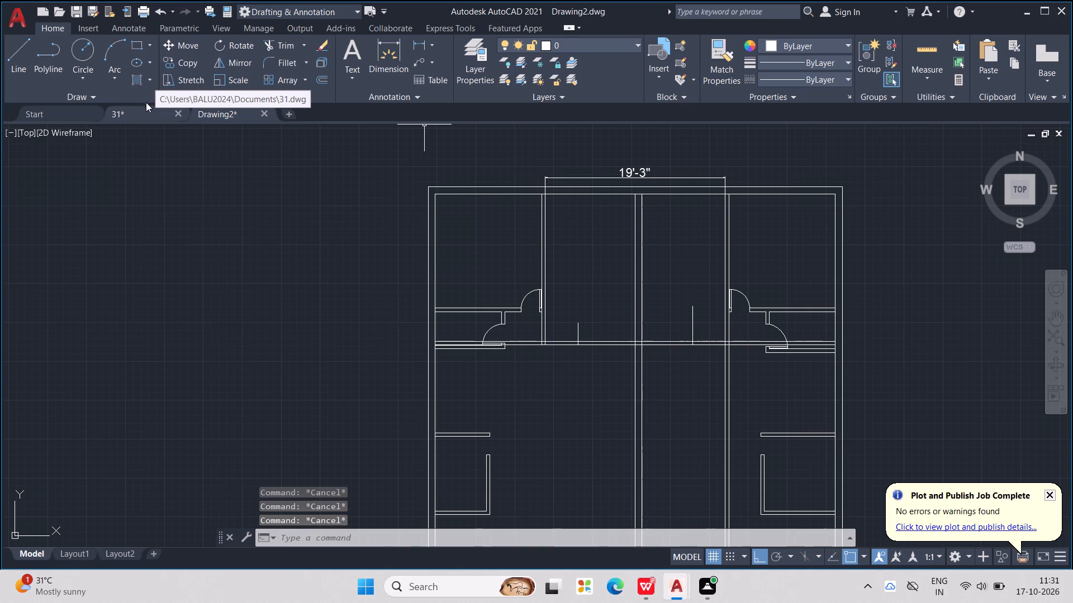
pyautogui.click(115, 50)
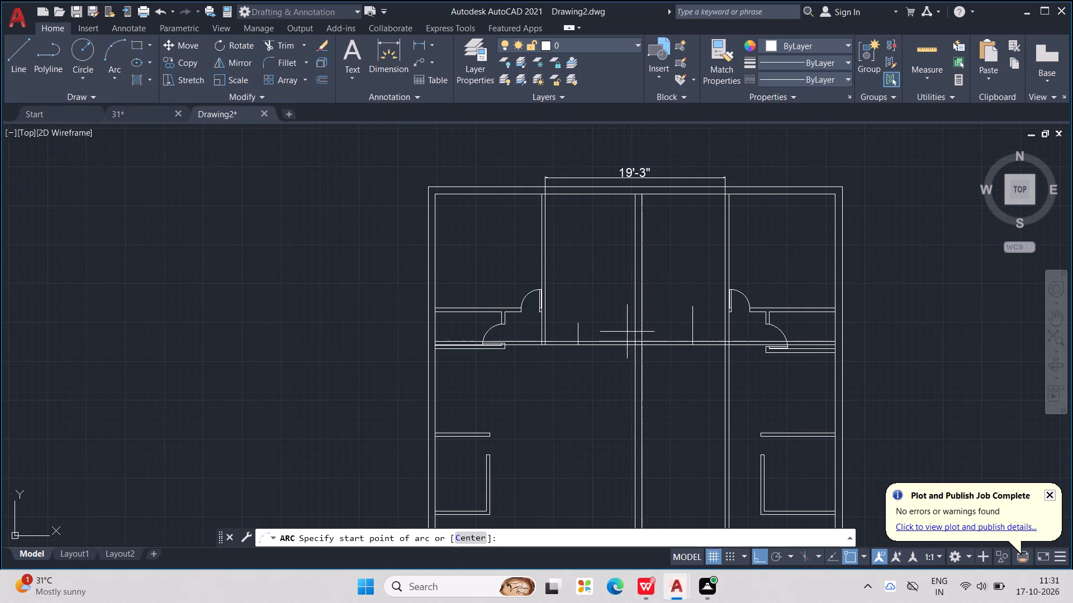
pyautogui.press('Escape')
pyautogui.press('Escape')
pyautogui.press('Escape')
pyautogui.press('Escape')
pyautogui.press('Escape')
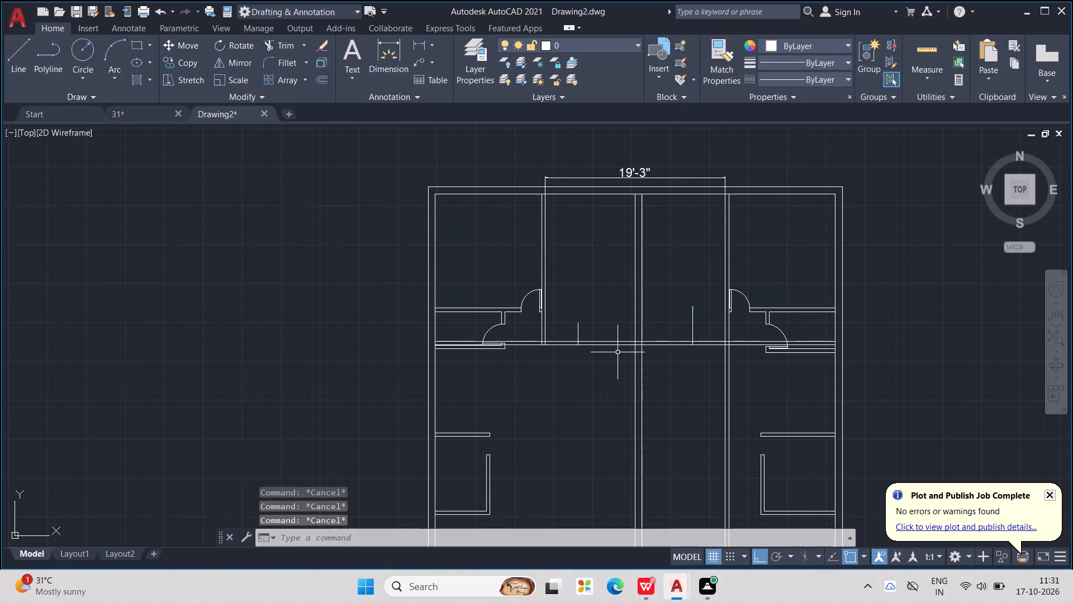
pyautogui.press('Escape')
# Trim the crosswall between the left-hand long wall and its vertical marker line, and trim away the marker's projecting part.
pyautogui.write('TR')
pyautogui.press('Return')
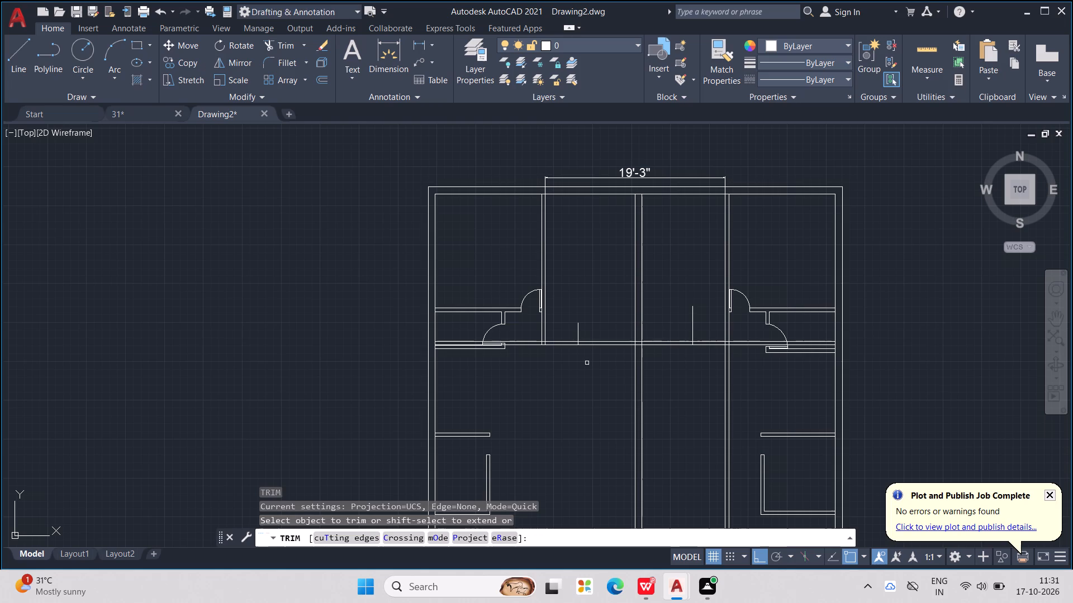
pyautogui.scroll(2, 561, 344)
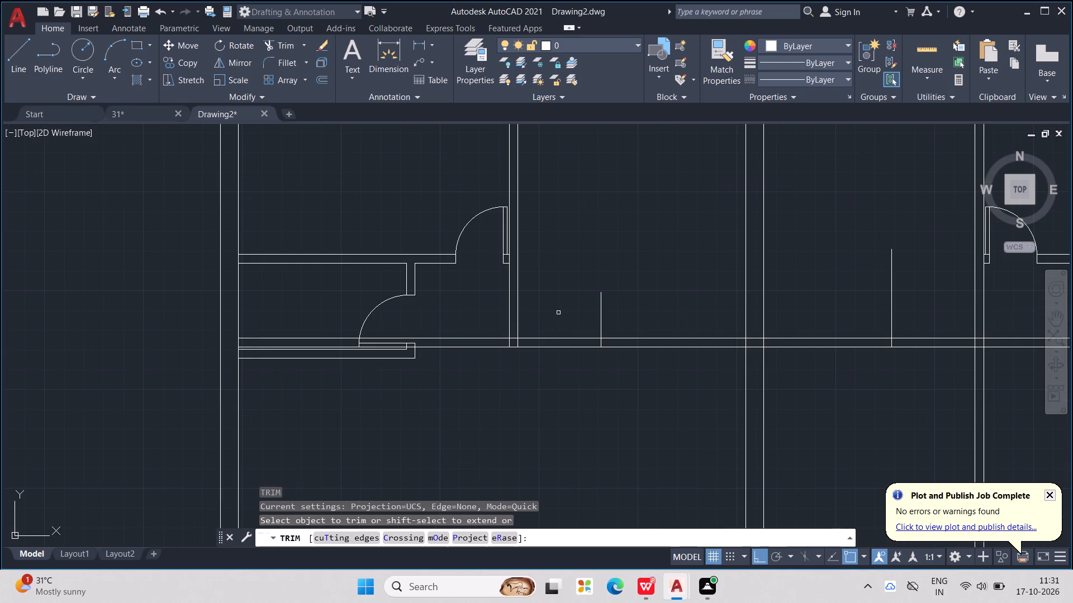
pyautogui.moveTo(558, 313); pyautogui.dragTo(577, 381)
pyautogui.moveTo(570, 314); pyautogui.dragTo(634, 310)
# Trim the crosswall between the right-hand long wall and its vertical marker line, and trim away the marker's projecting part.
pyautogui.scroll(-3, 632, 303)
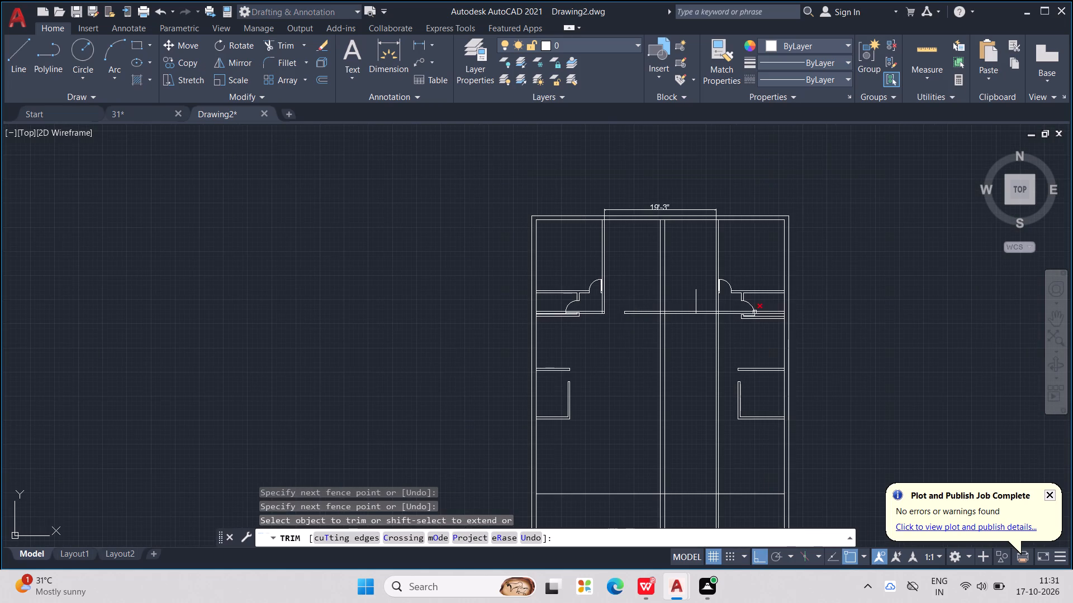
pyautogui.scroll(2, 671, 321)
pyautogui.moveTo(763, 275); pyautogui.dragTo(773, 337)
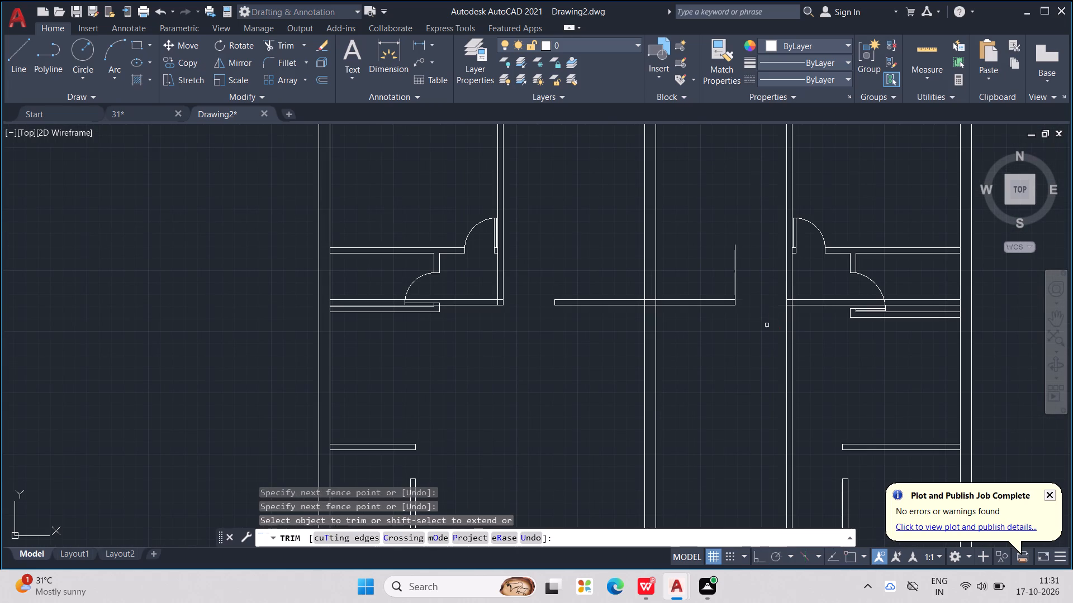
pyautogui.moveTo(756, 276); pyautogui.dragTo(706, 273)
pyautogui.scroll(1, 789, 302)
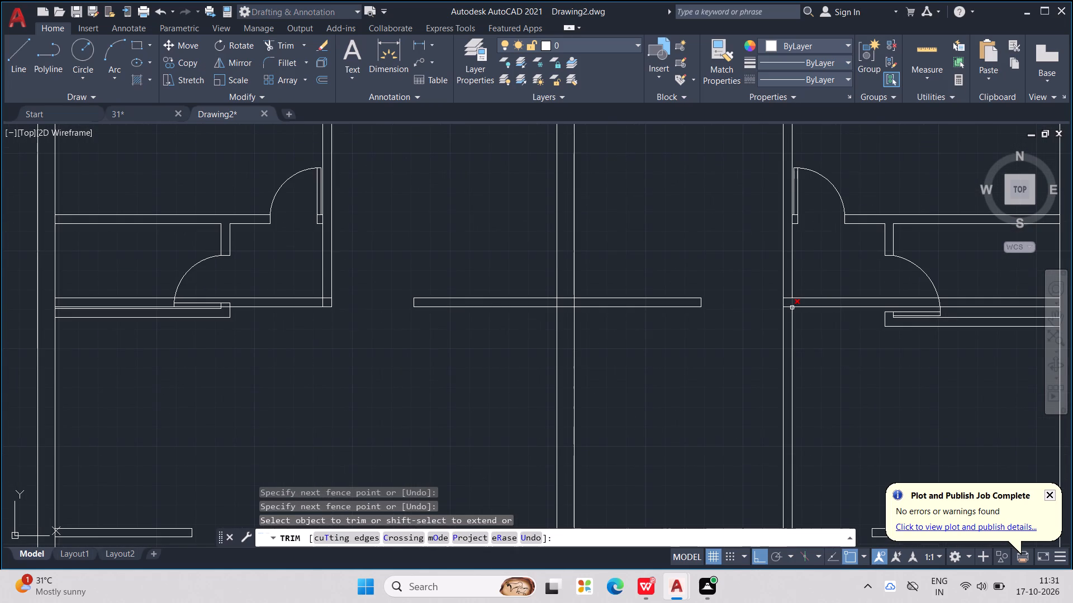
pyautogui.press('Escape')
pyautogui.press('Escape')
pyautogui.press('Escape')
pyautogui.press('Escape')
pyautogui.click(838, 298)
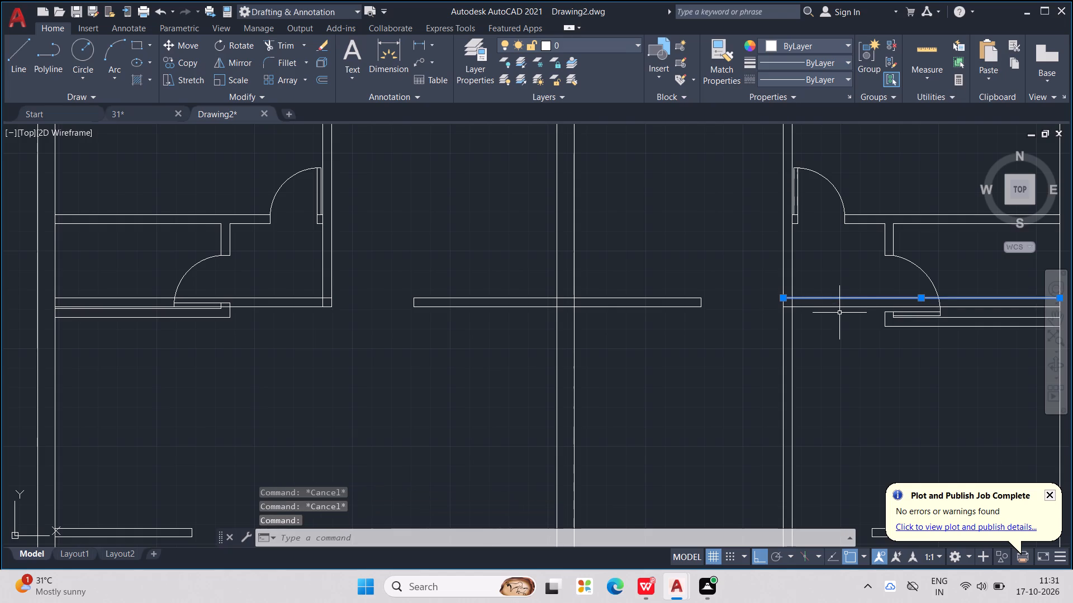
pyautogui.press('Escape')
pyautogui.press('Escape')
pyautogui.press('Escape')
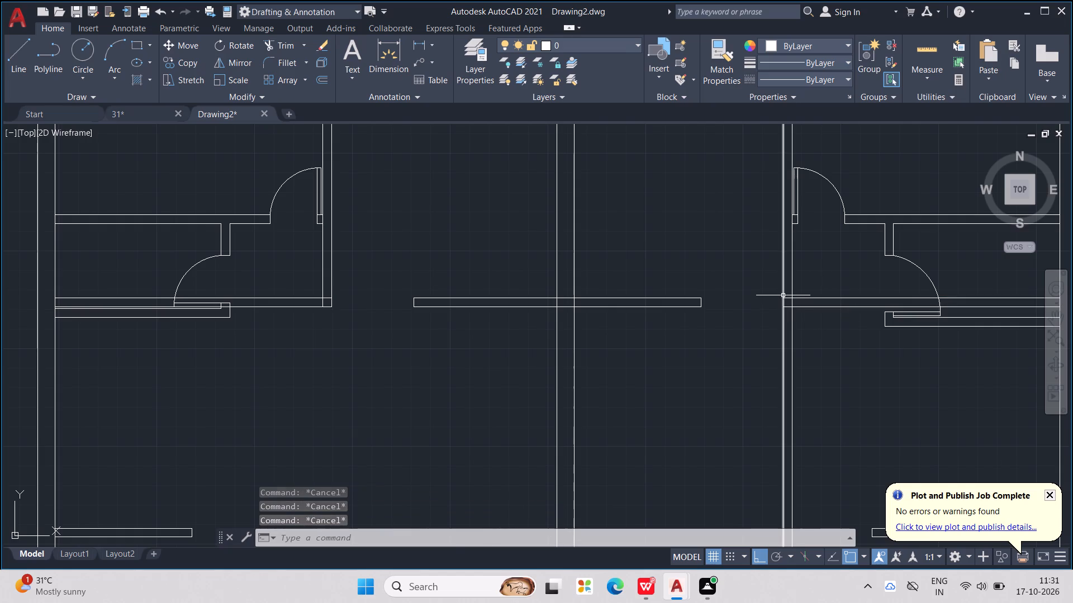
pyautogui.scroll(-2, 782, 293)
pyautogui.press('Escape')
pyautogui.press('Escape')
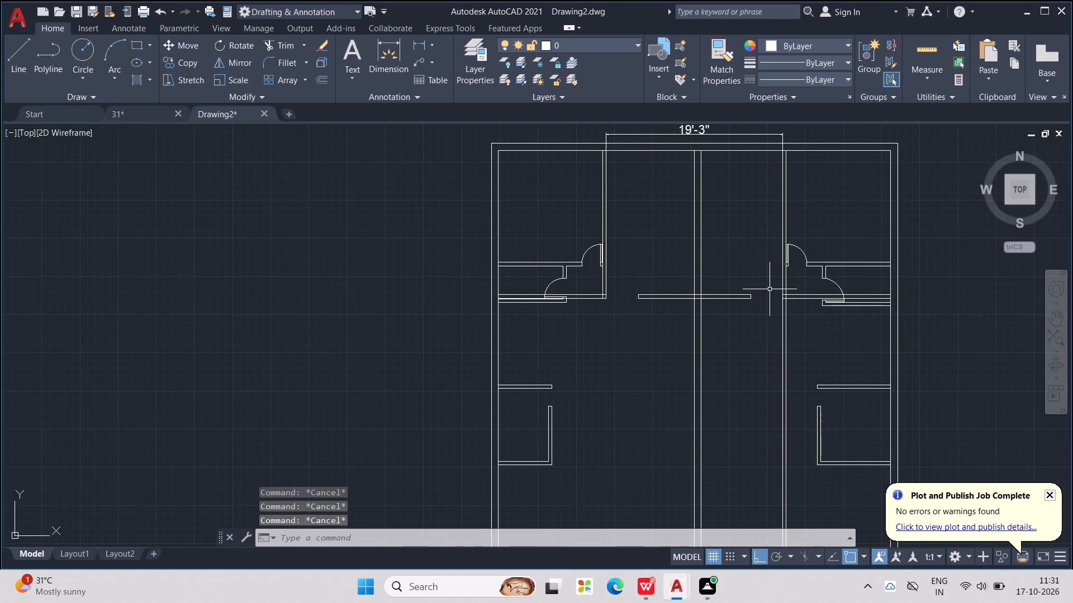
# Trim away the surplus crosswall lines in the side rooms between the right-hand long wall and the outer wall.
pyautogui.write('TR')
pyautogui.press('Return')
pyautogui.scroll(1, 804, 290)
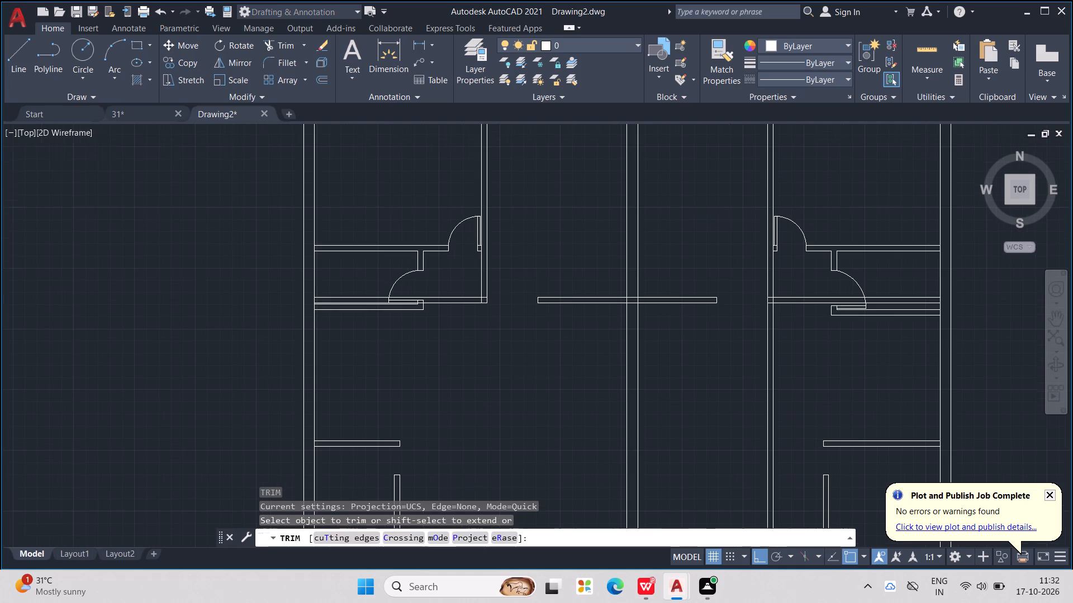
pyautogui.moveTo(804, 290); pyautogui.dragTo(810, 311)
pyautogui.scroll(1, 886, 298)
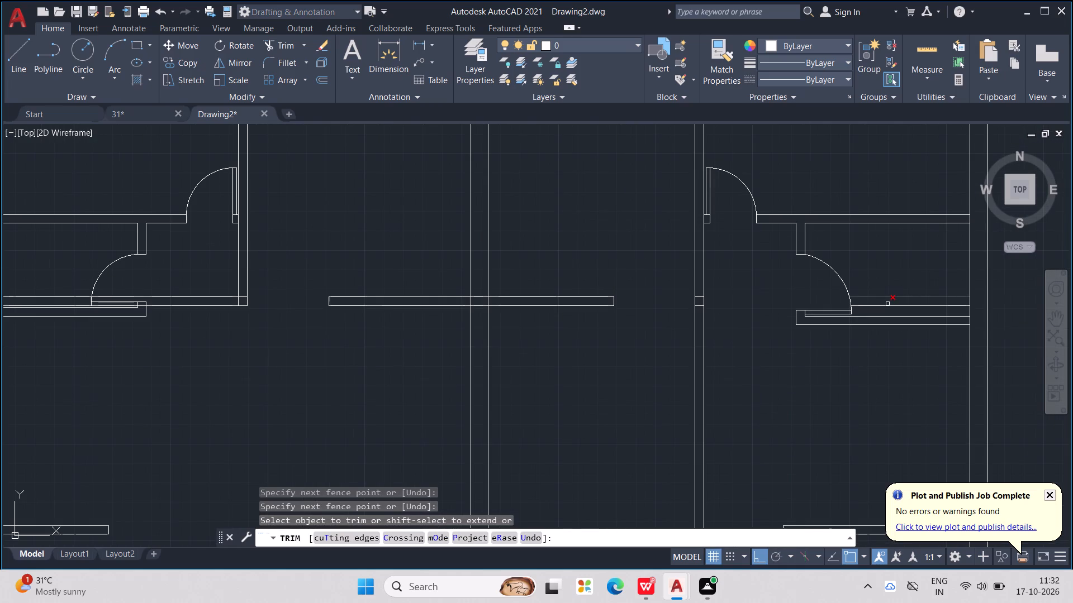
pyautogui.click(888, 304)
pyautogui.moveTo(889, 304); pyautogui.dragTo(882, 286)
pyautogui.moveTo(883, 286); pyautogui.dragTo(886, 303)
# Trim away the surplus crosswall lines in the side rooms between the left-hand long wall and the outer wall.
pyautogui.scroll(-3, 884, 293)
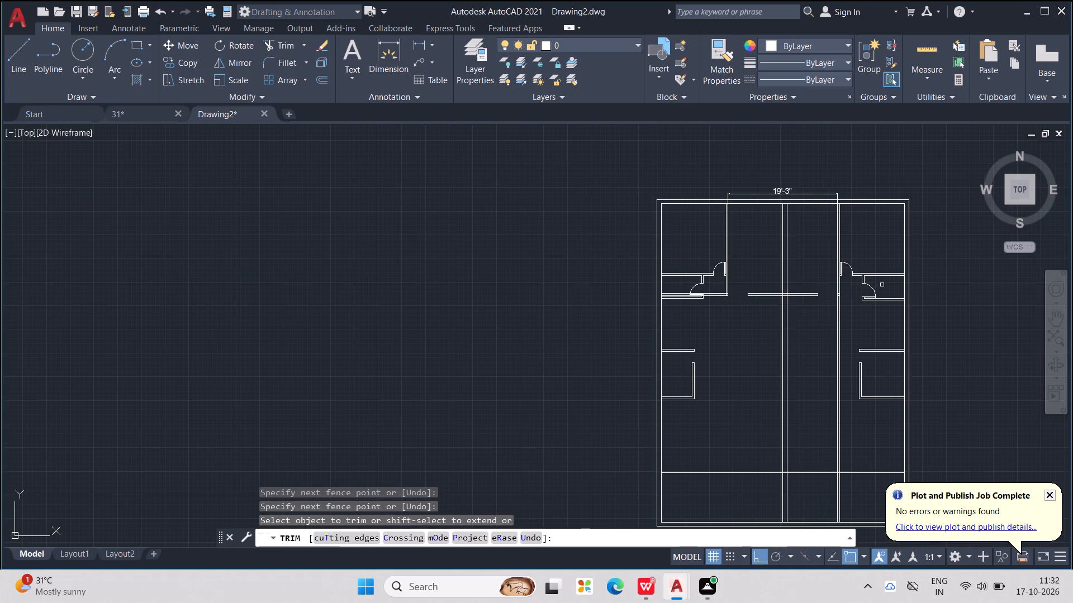
pyautogui.scroll(2, 728, 293)
pyautogui.scroll(1, 659, 299)
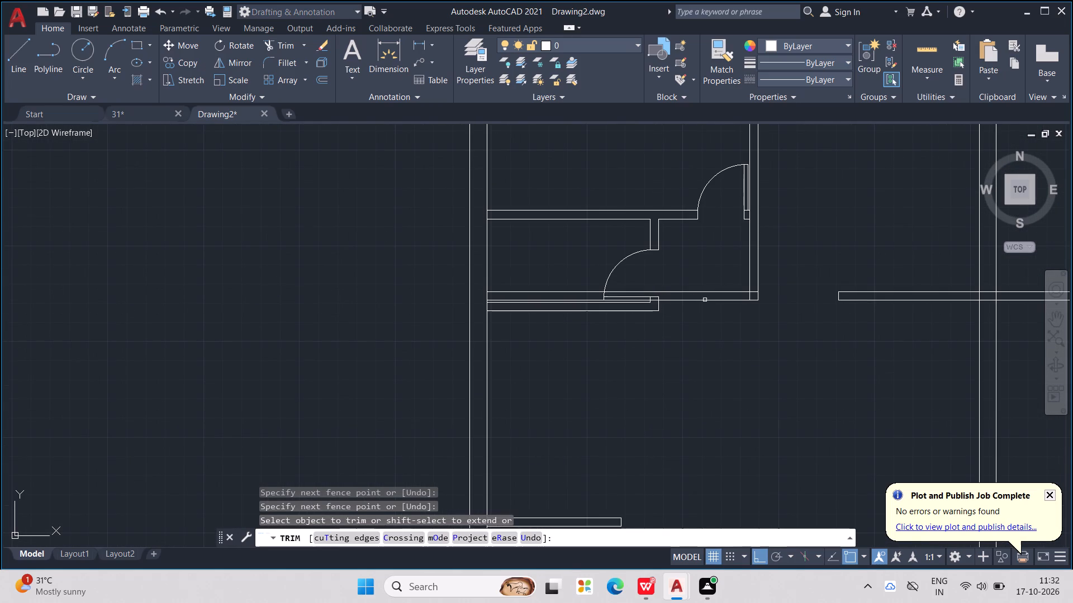
pyautogui.moveTo(681, 281); pyautogui.dragTo(691, 300)
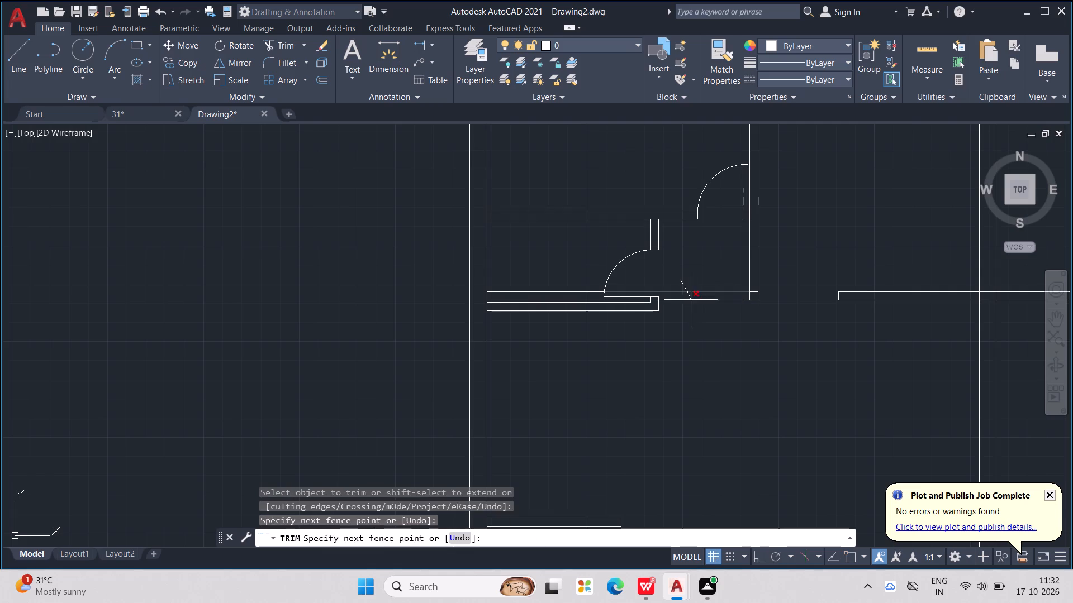
pyautogui.moveTo(691, 300); pyautogui.dragTo(692, 303)
pyautogui.click(575, 289)
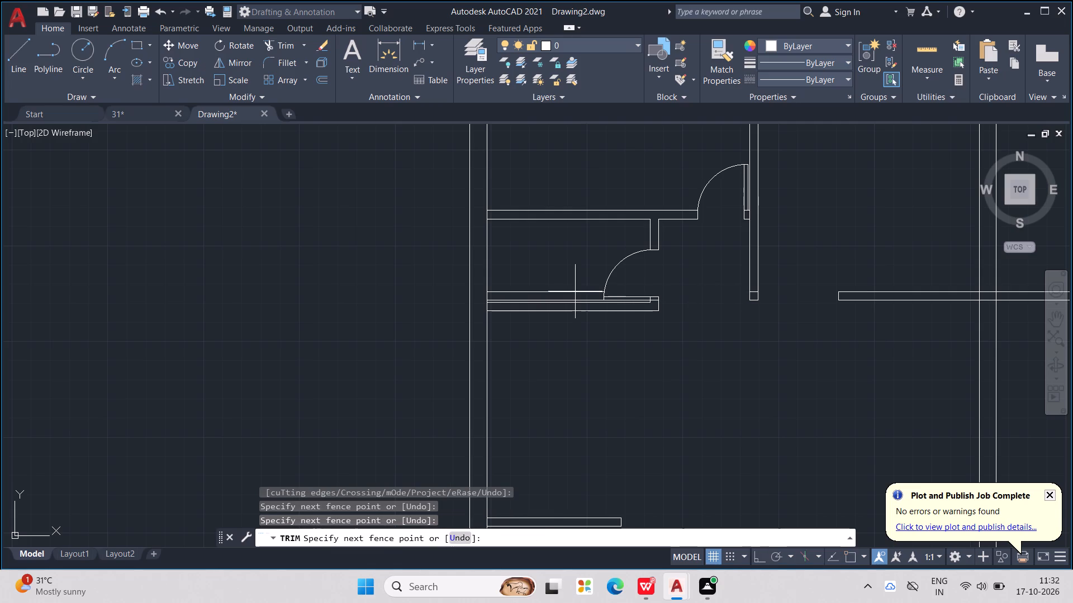
pyautogui.click(575, 292)
pyautogui.scroll(2, 576, 294)
pyautogui.click(588, 311)
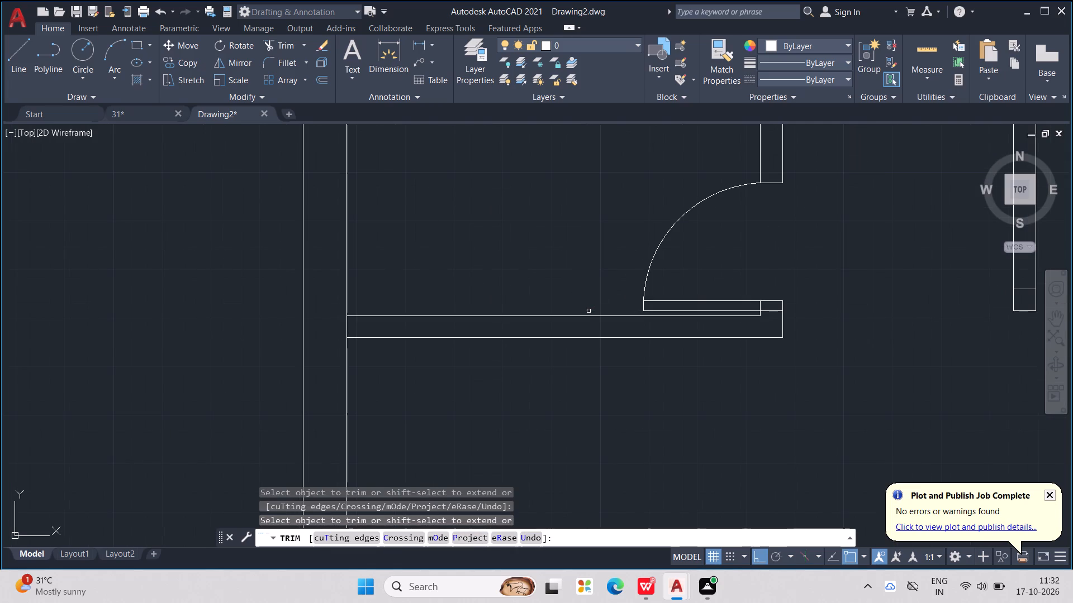
# Trim away the short crosswall line that crosses the lower end of the left-hand long inner wall.
pyautogui.scroll(-3, 771, 307)
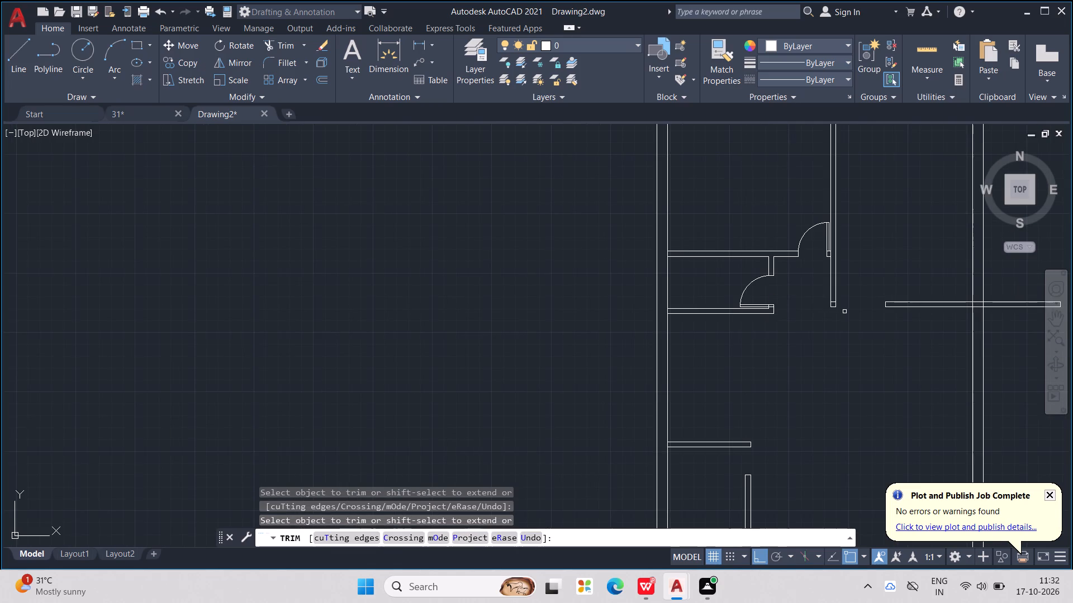
pyautogui.moveTo(846, 312); pyautogui.dragTo(707, 334, button='middle')
pyautogui.scroll(-1, 701, 328)
pyautogui.scroll(1, 691, 327)
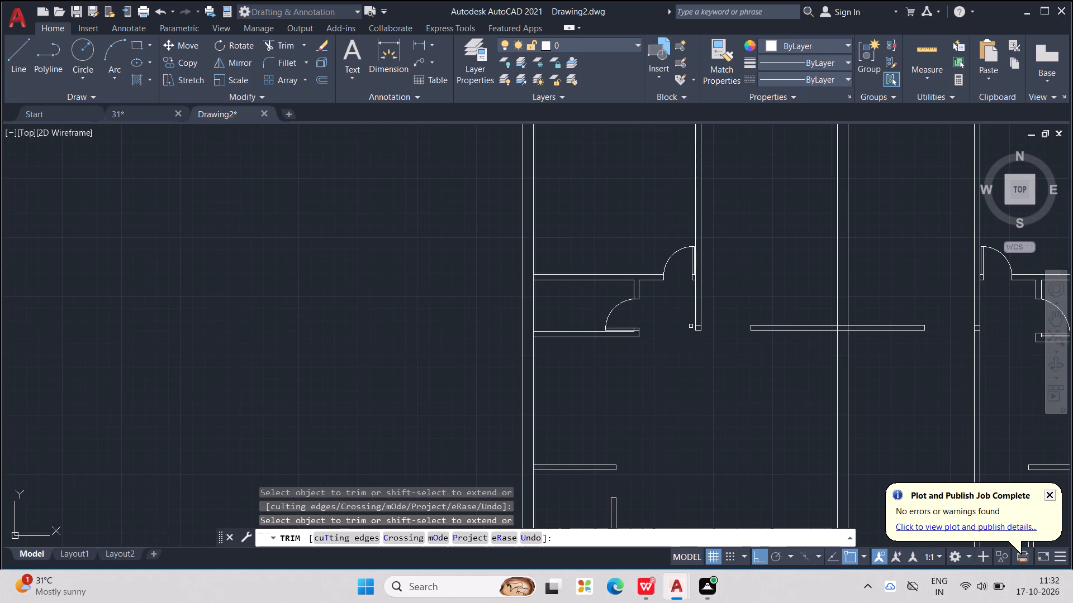
pyautogui.scroll(1, 692, 326)
pyautogui.click(701, 320)
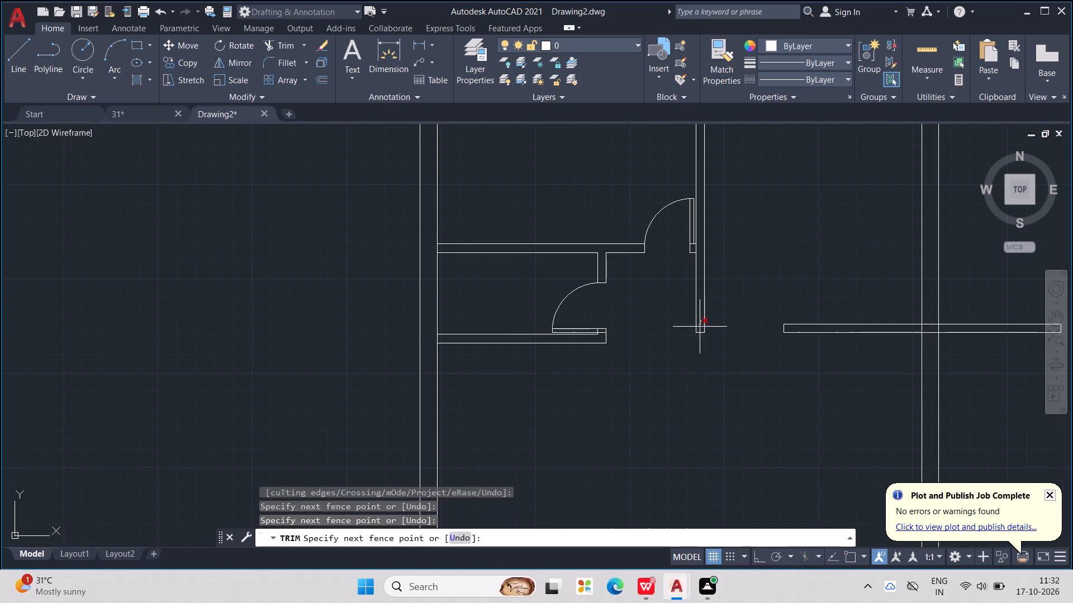
pyautogui.click(699, 327)
# Trim away the right-hand long inner wall below the crosswall, together with the short crosswall line crossing its lower end.
pyautogui.scroll(-3, 697, 327)
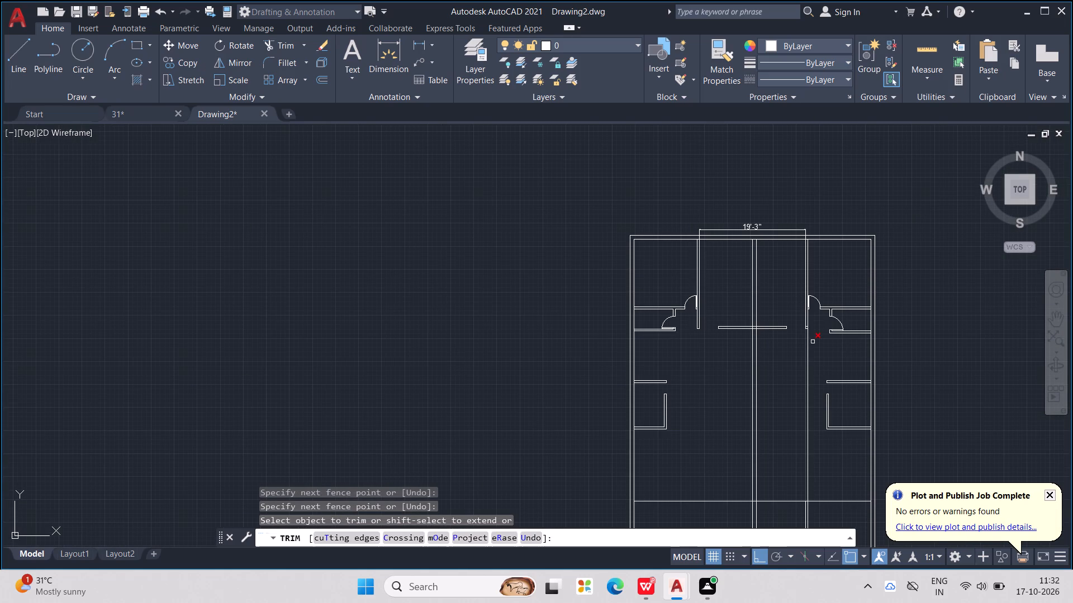
pyautogui.moveTo(814, 342); pyautogui.dragTo(791, 356)
pyautogui.scroll(3, 797, 333)
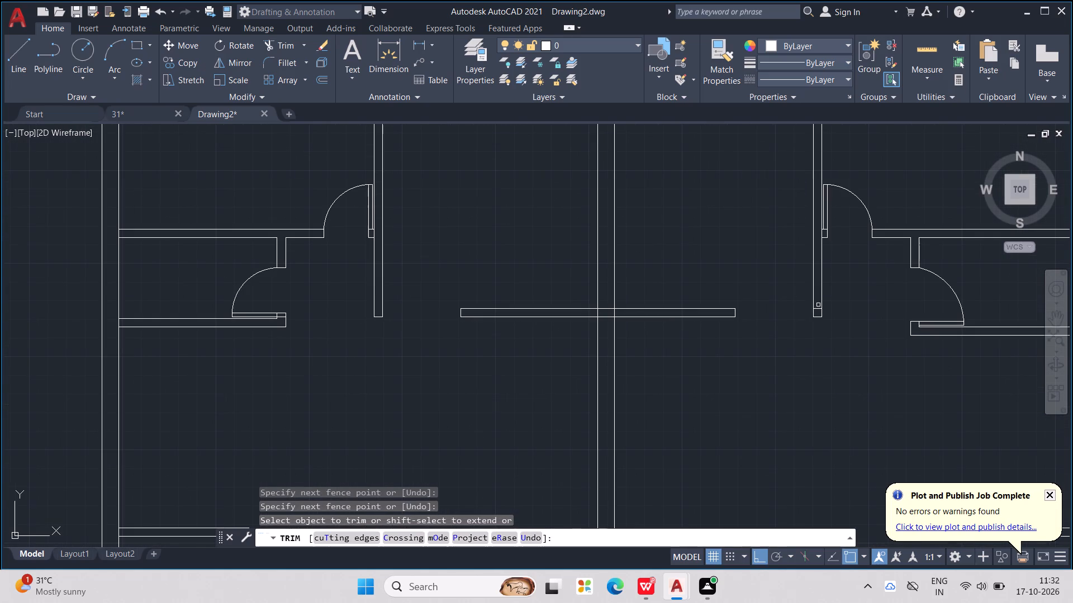
pyautogui.click(819, 308)
# Trim away both lines of the central partition below the crosswall.
pyautogui.moveTo(711, 350); pyautogui.dragTo(582, 384)
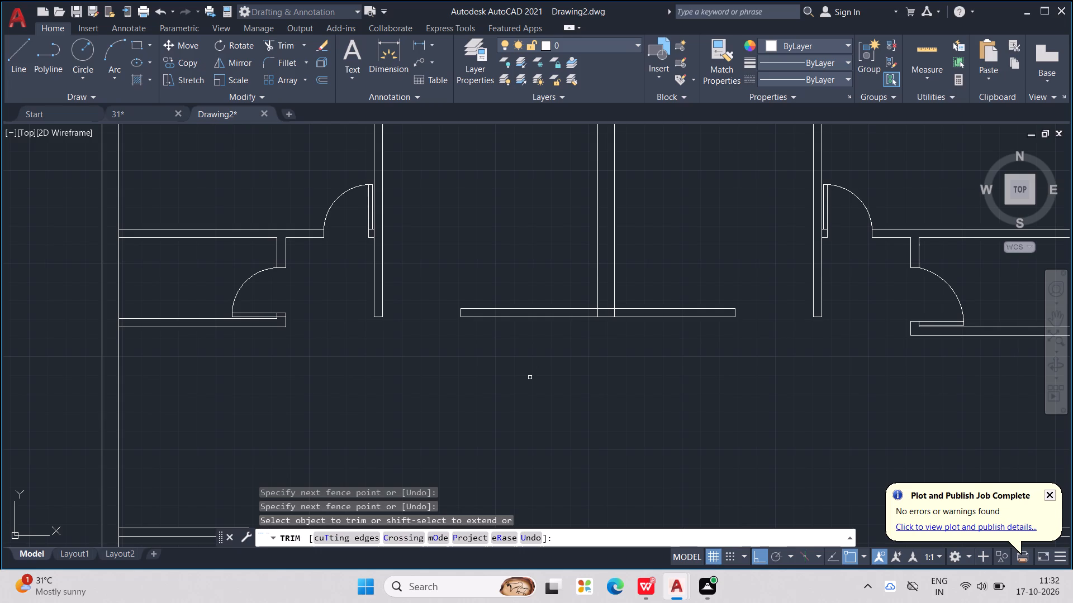
pyautogui.scroll(-1, 502, 360)
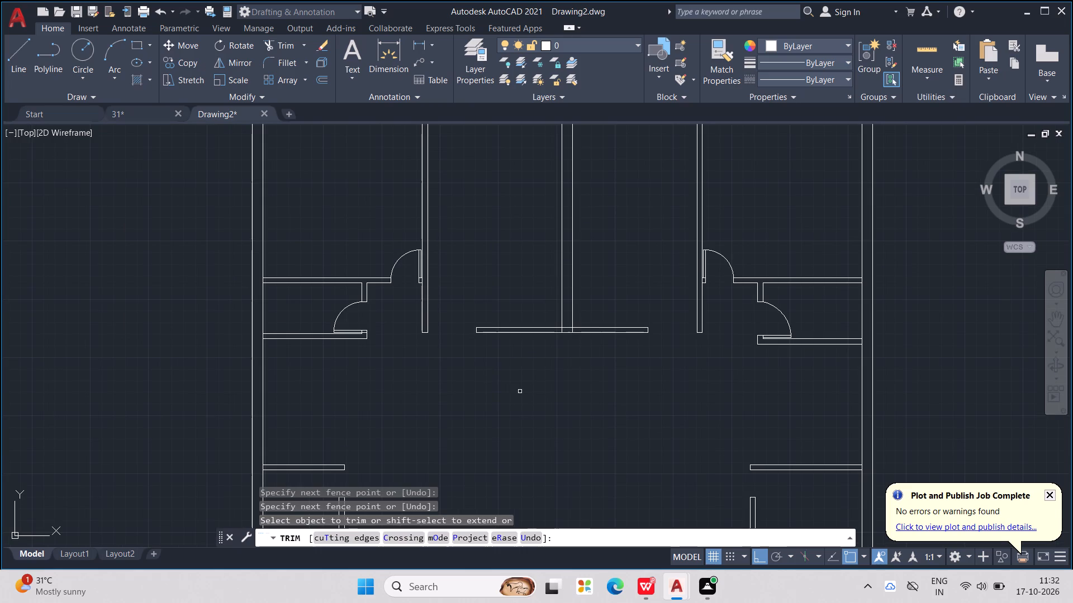
pyautogui.moveTo(526, 392); pyautogui.dragTo(587, 391, button='middle')
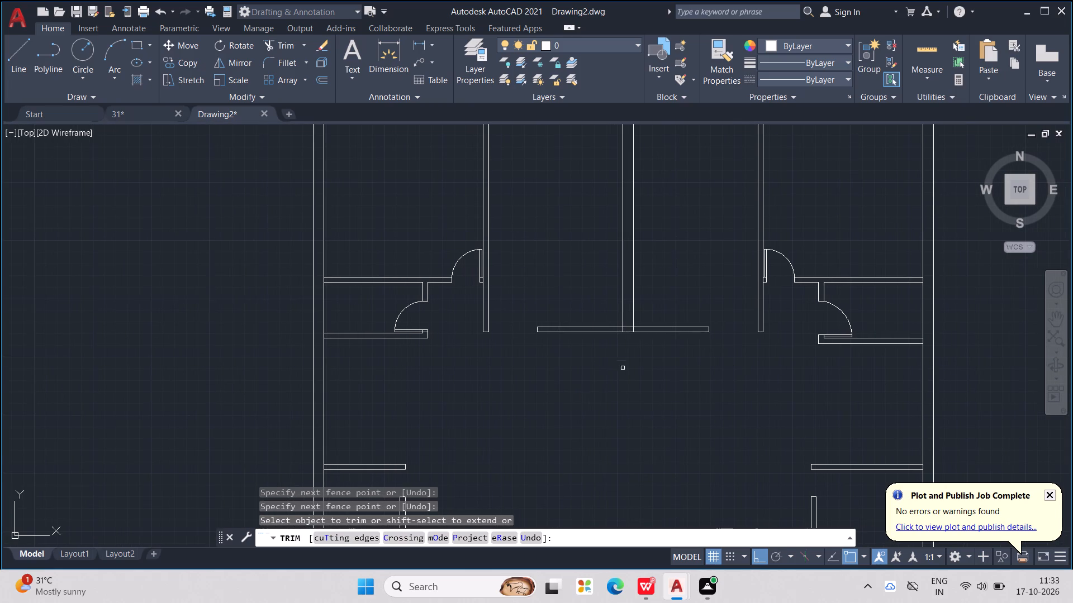
pyautogui.press('Escape')
pyautogui.press('Escape')
pyautogui.press('Escape')
pyautogui.press('Escape')
pyautogui.press('Escape')
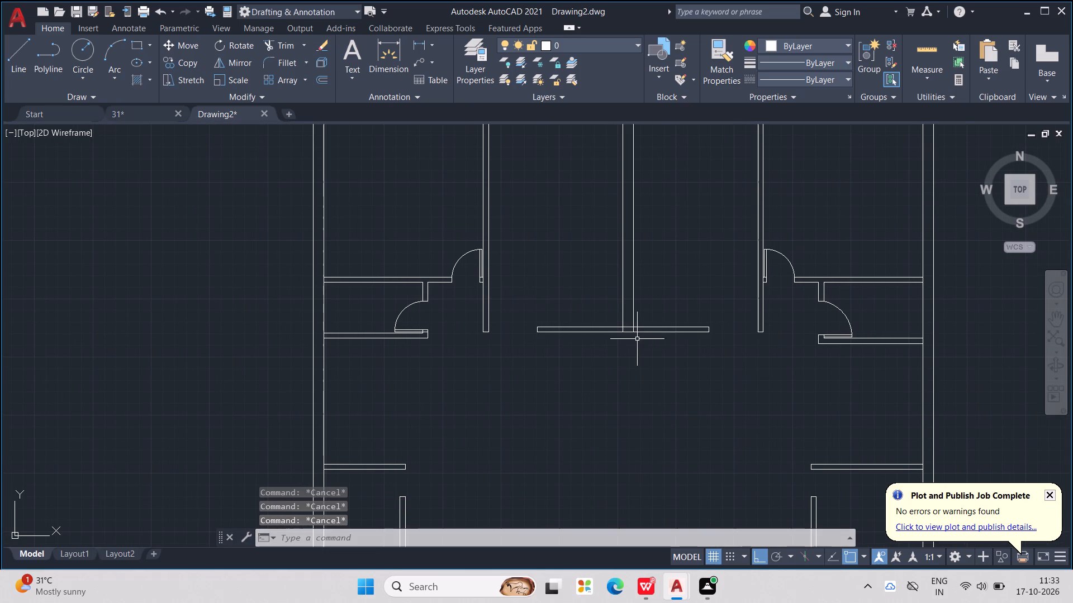
pyautogui.press('Escape')
pyautogui.press('Escape')
pyautogui.press('Escape')
# Draw a line 4.5" left along the crosswall from the central partition's lower right corner, continuing straight down past the bottom outer wall.
pyautogui.scroll(3, 635, 338)
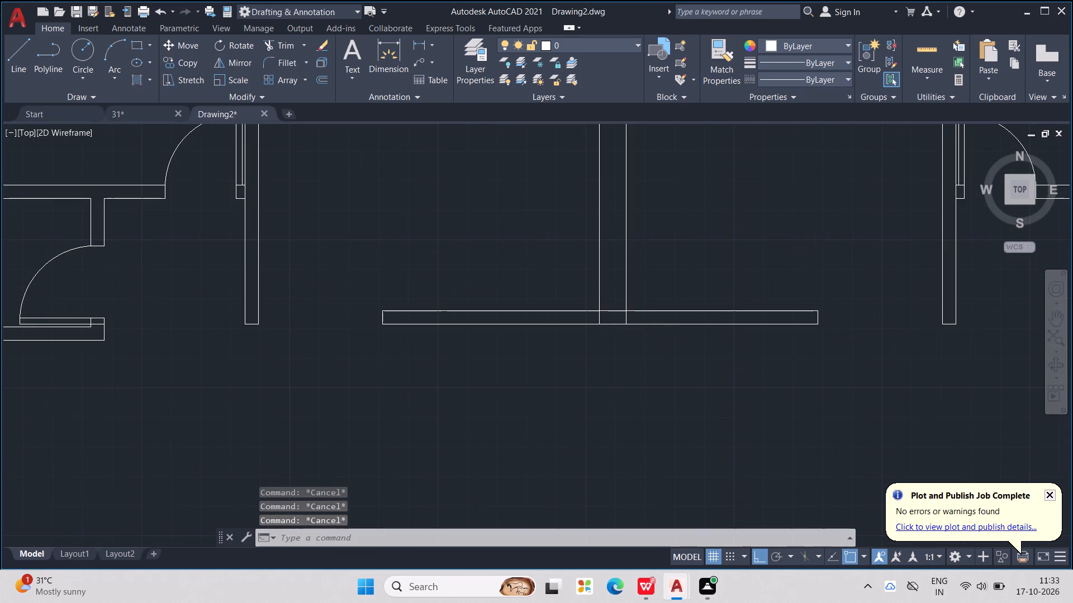
pyautogui.press('l')
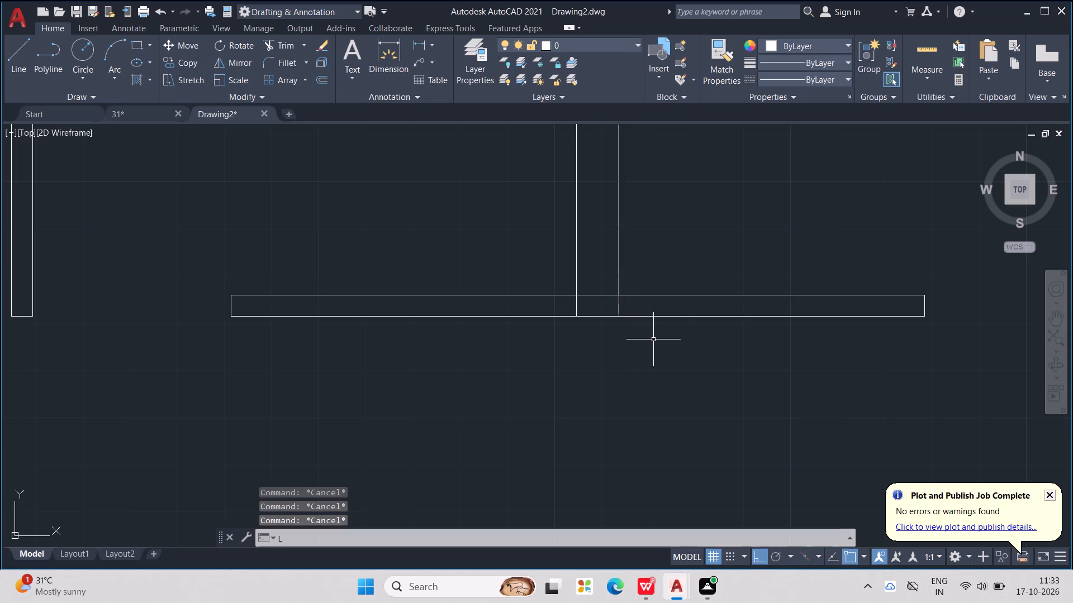
pyautogui.press('Return')
pyautogui.click(623, 319)
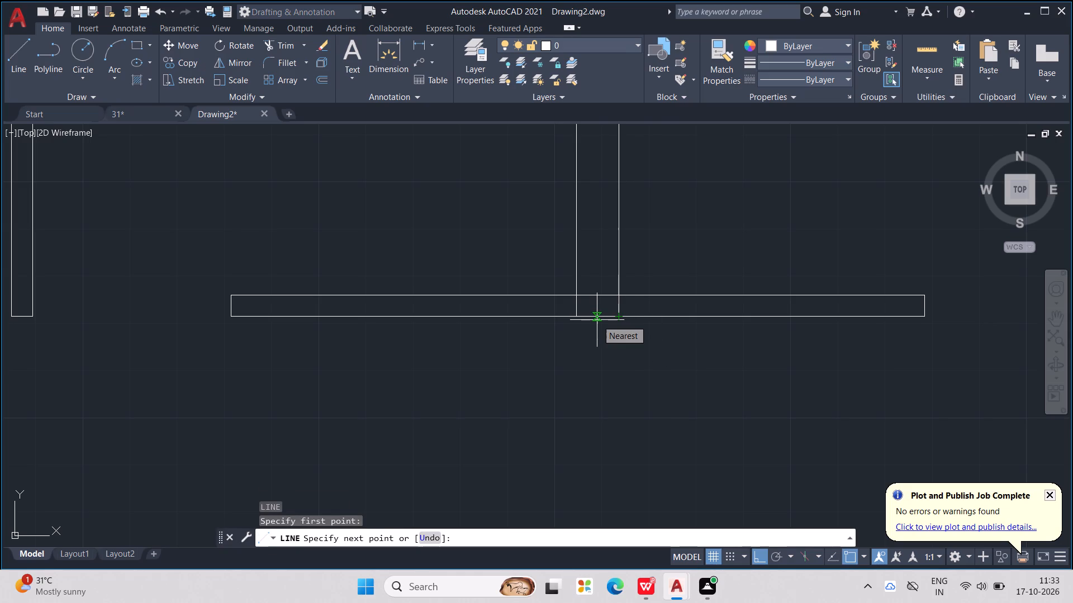
pyautogui.write('4.')
pyautogui.press('5')
pyautogui.hotkey('shift', '"')
pyautogui.press('Return')
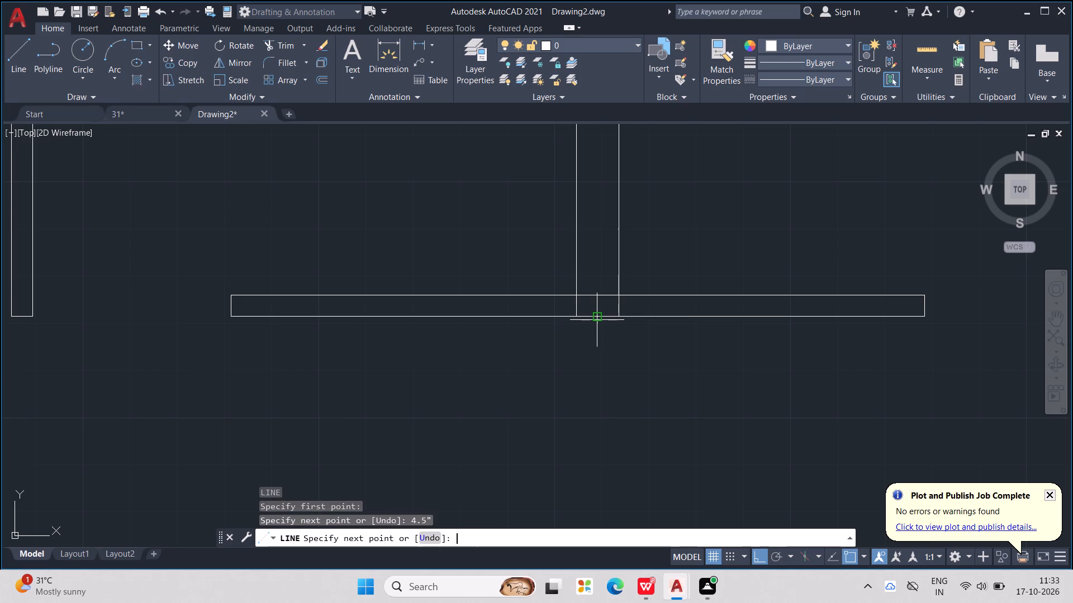
pyautogui.scroll(-3, 660, 444)
pyautogui.moveTo(647, 434); pyautogui.dragTo(564, 199, button='middle')
pyautogui.scroll(-3, 565, 198)
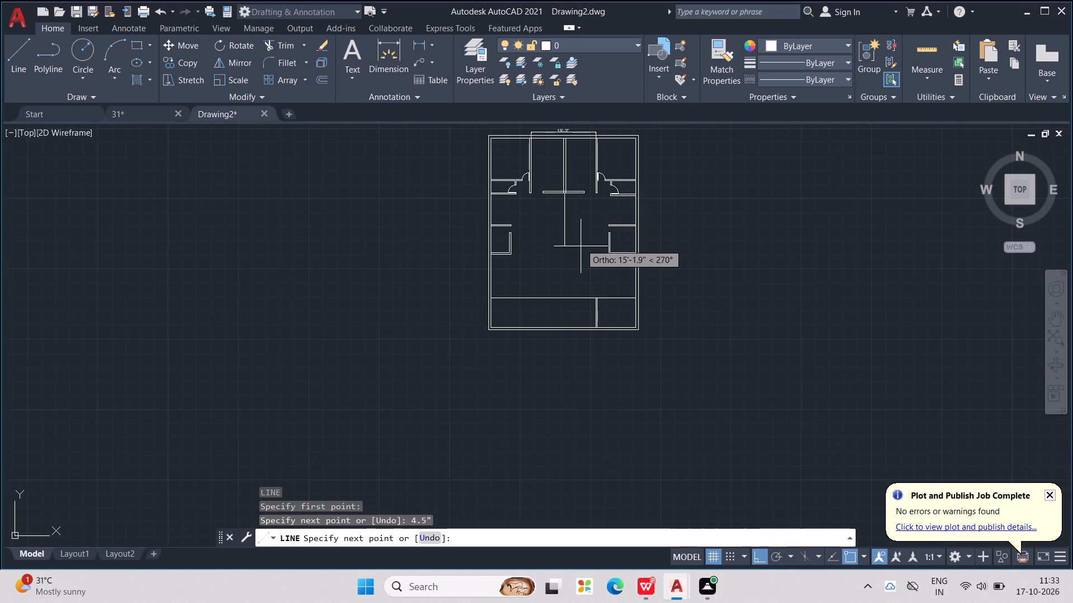
pyautogui.scroll(2, 575, 424)
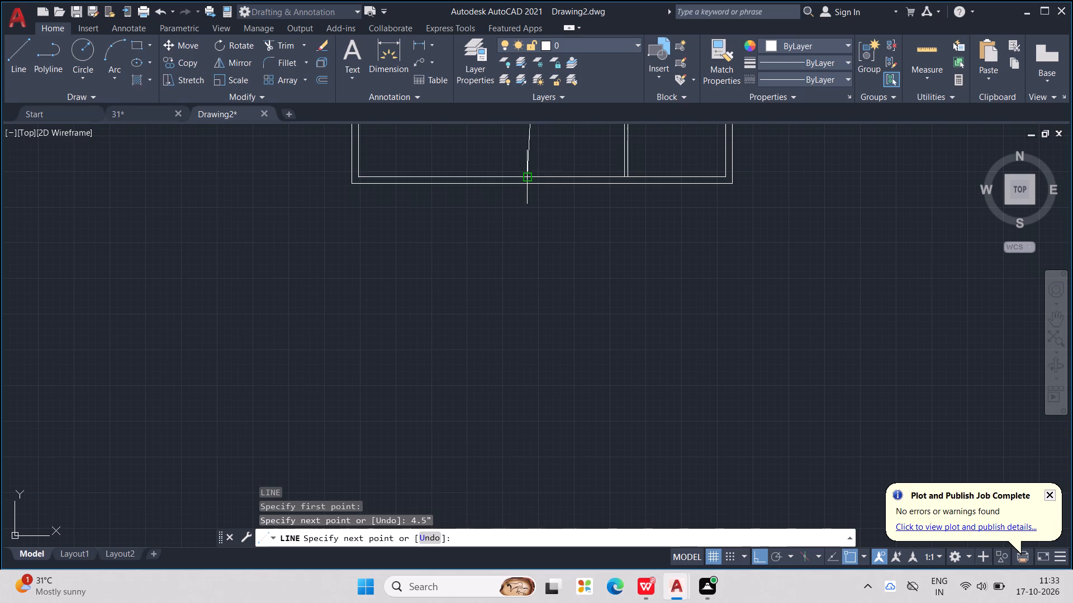
pyautogui.click(543, 183)
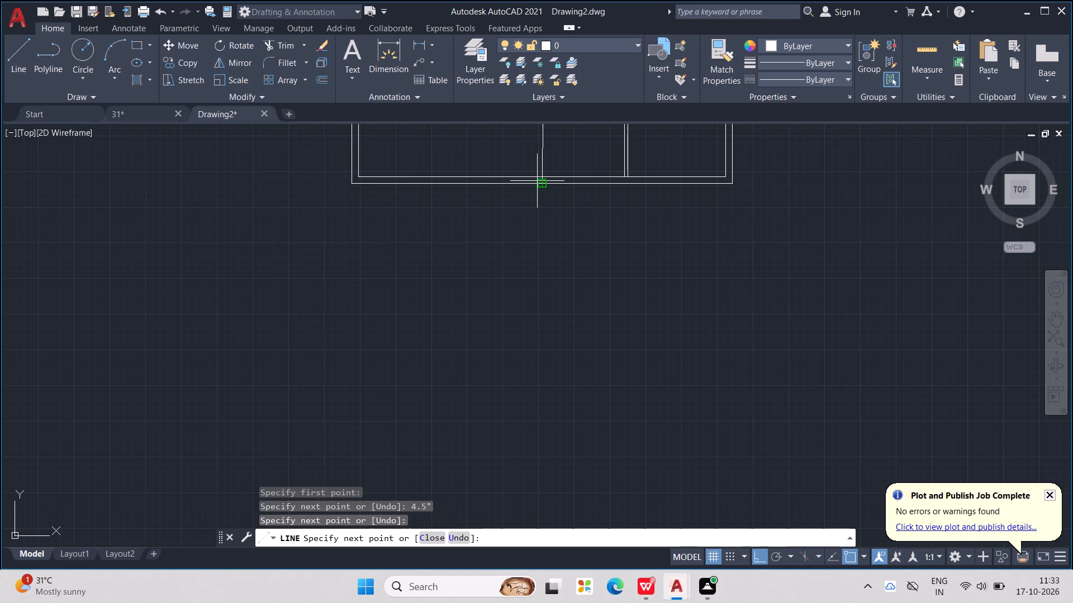
pyautogui.hotkey('ctrl', 'z')
pyautogui.click(562, 218)
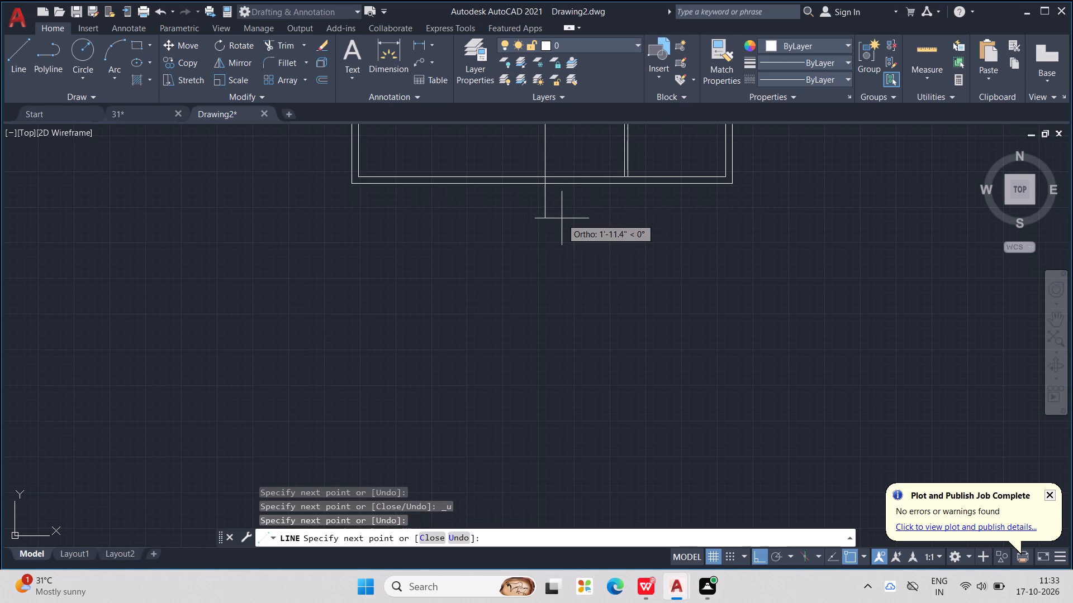
pyautogui.press('Escape')
# Offset the vertical centre line below the crosswall by 2.2" to both its left and right sides.
pyautogui.scroll(-1, 566, 231)
pyautogui.moveTo(604, 342); pyautogui.dragTo(623, 391, button='middle')
pyautogui.scroll(-2, 616, 390)
pyautogui.scroll(3, 602, 269)
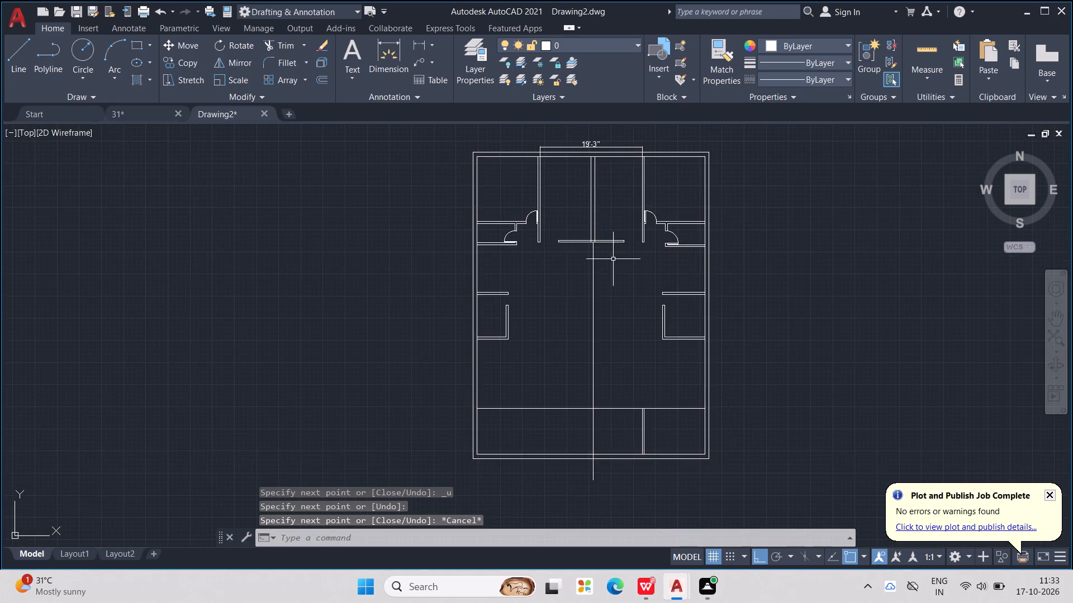
pyautogui.scroll(1, 613, 259)
pyautogui.moveTo(615, 259); pyautogui.dragTo(640, 307, button='middle')
pyautogui.press('Escape')
pyautogui.press('Escape')
pyautogui.press('Escape')
pyautogui.press('Escape')
pyautogui.press('Escape')
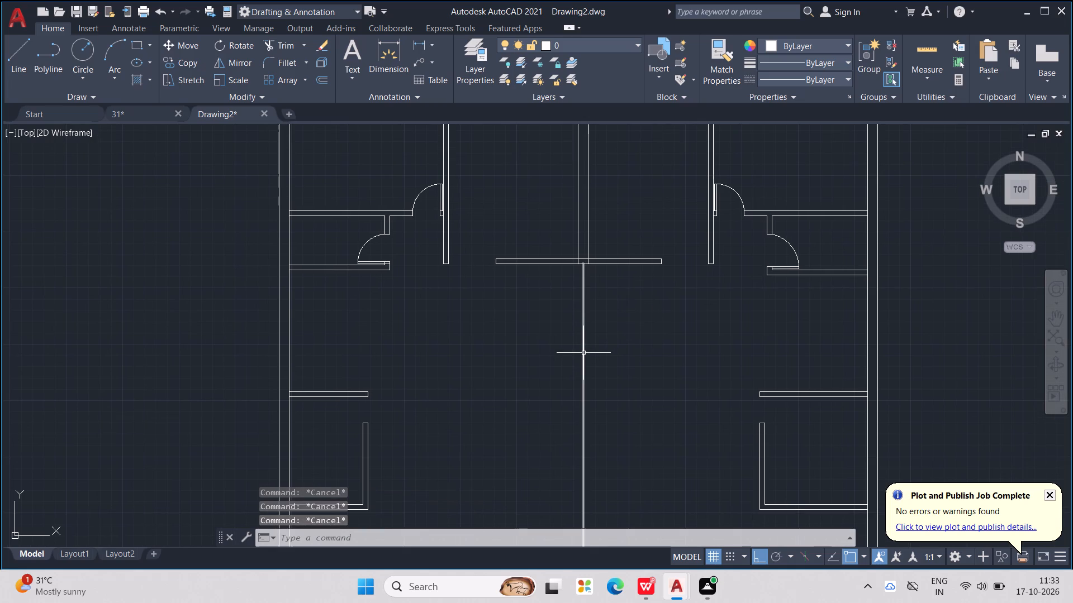
pyautogui.write('OFF')
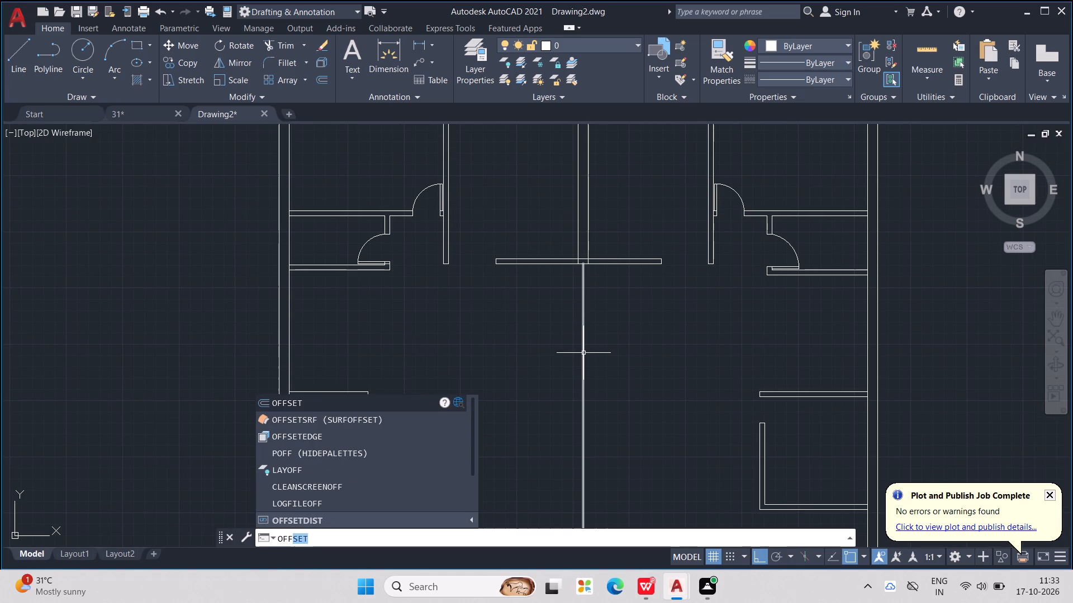
pyautogui.press('Return')
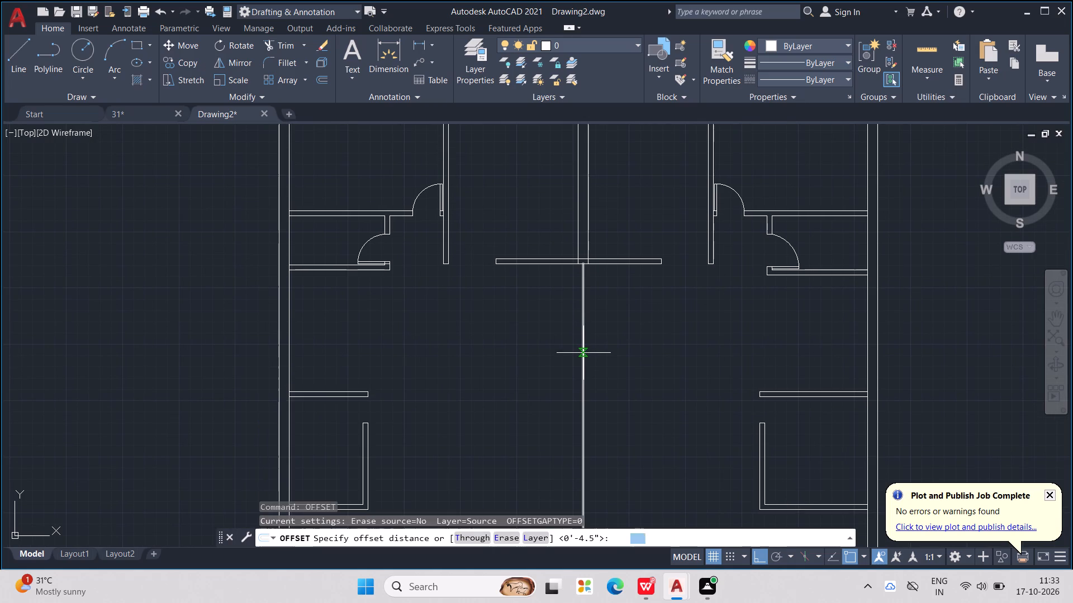
pyautogui.write("2.2'")
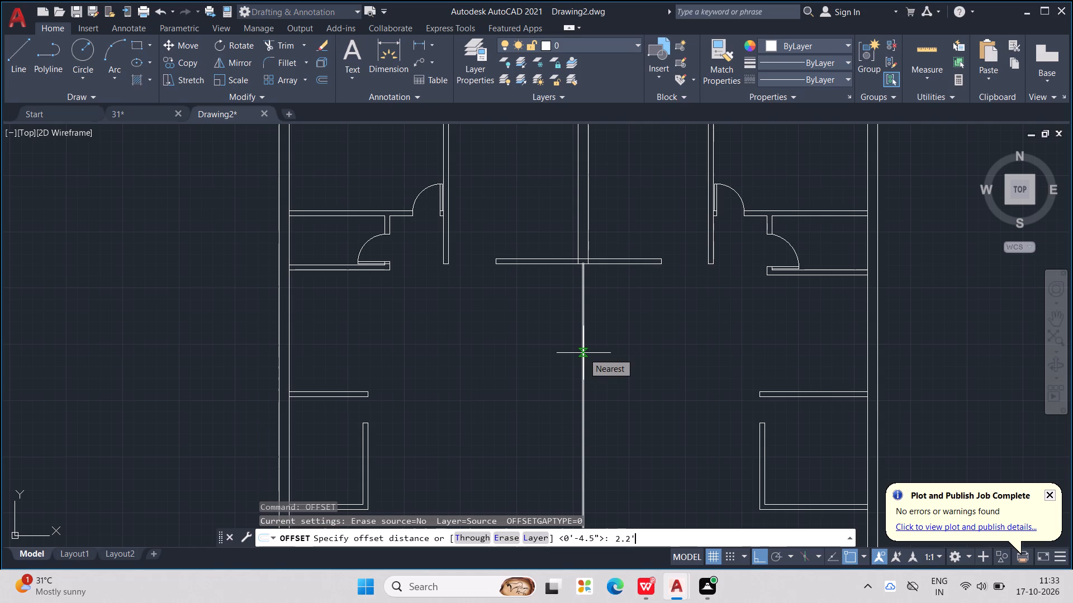
pyautogui.press('BackSpace')
pyautogui.hotkey('shift', '"')
pyautogui.press('Return')
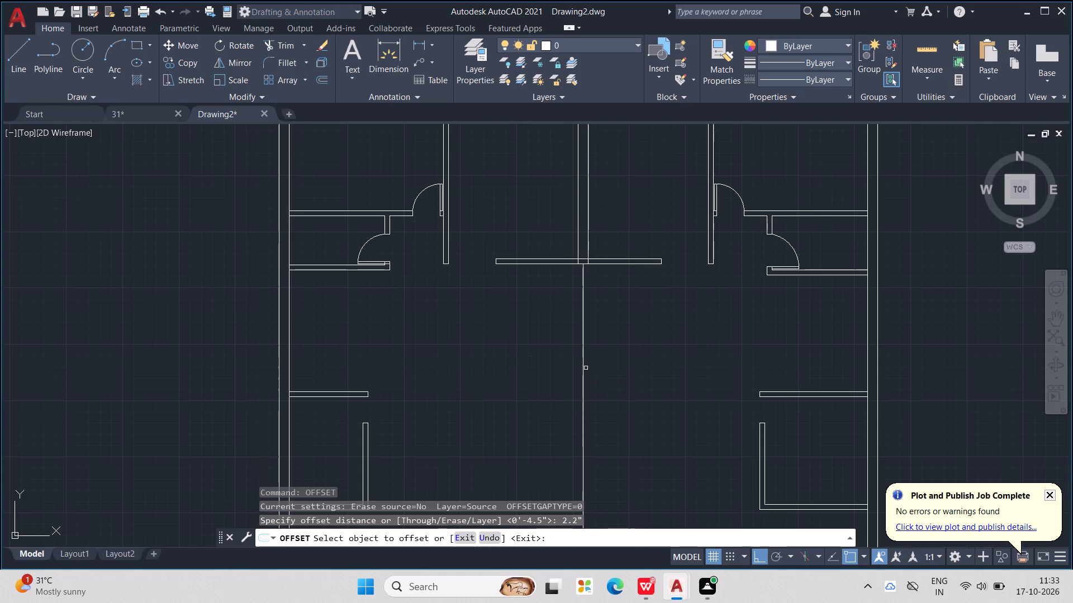
pyautogui.click(582, 293)
pyautogui.click(571, 293)
pyautogui.scroll(2, 590, 292)
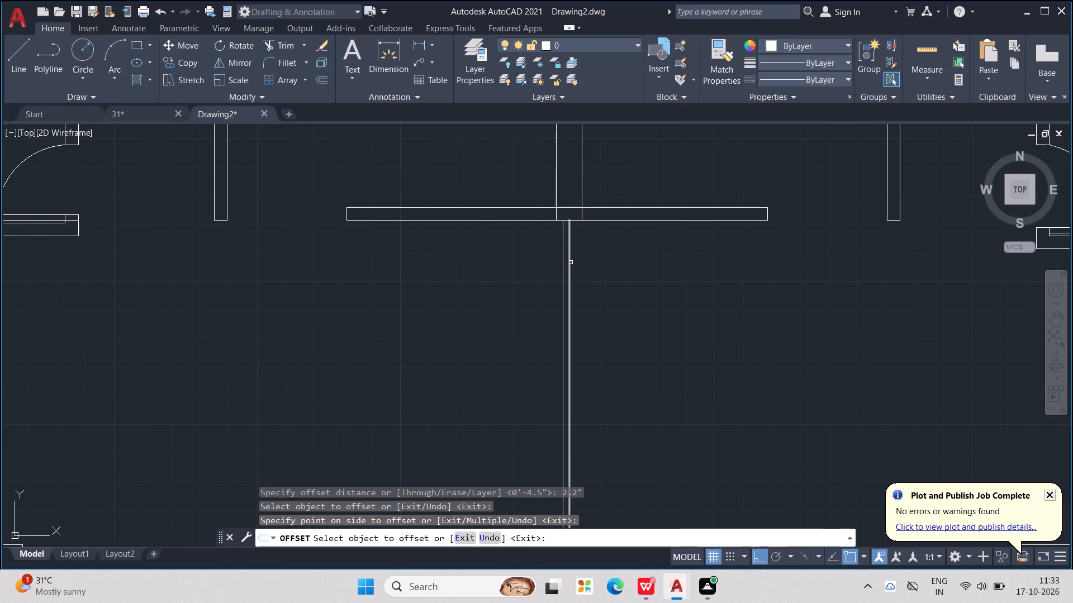
pyautogui.click(567, 264)
pyautogui.click(581, 265)
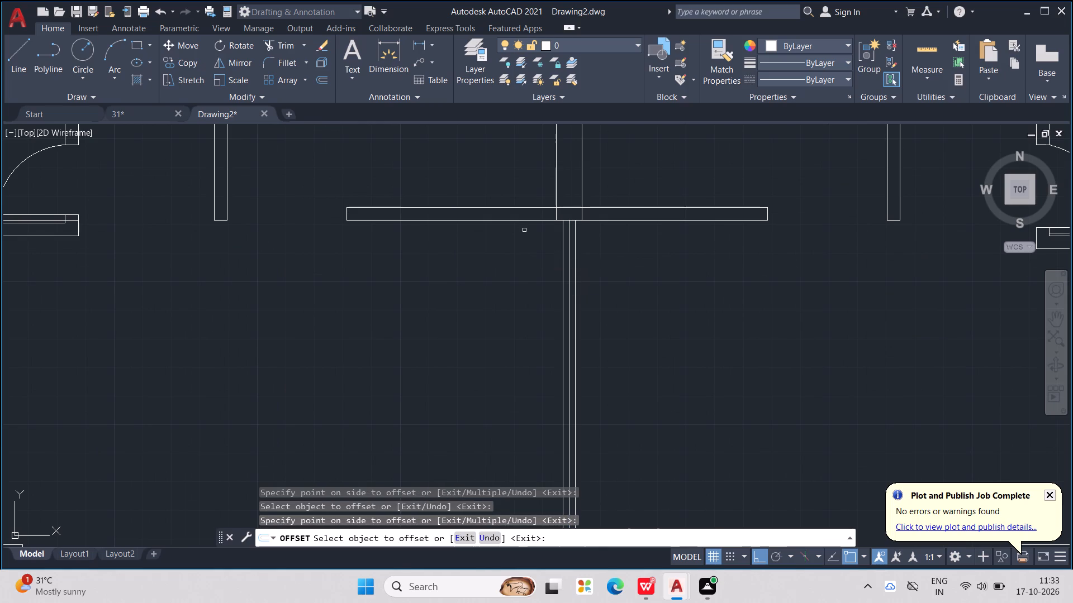
pyautogui.press('Escape')
pyautogui.press('Escape')
pyautogui.press('Escape')
pyautogui.press('Escape')
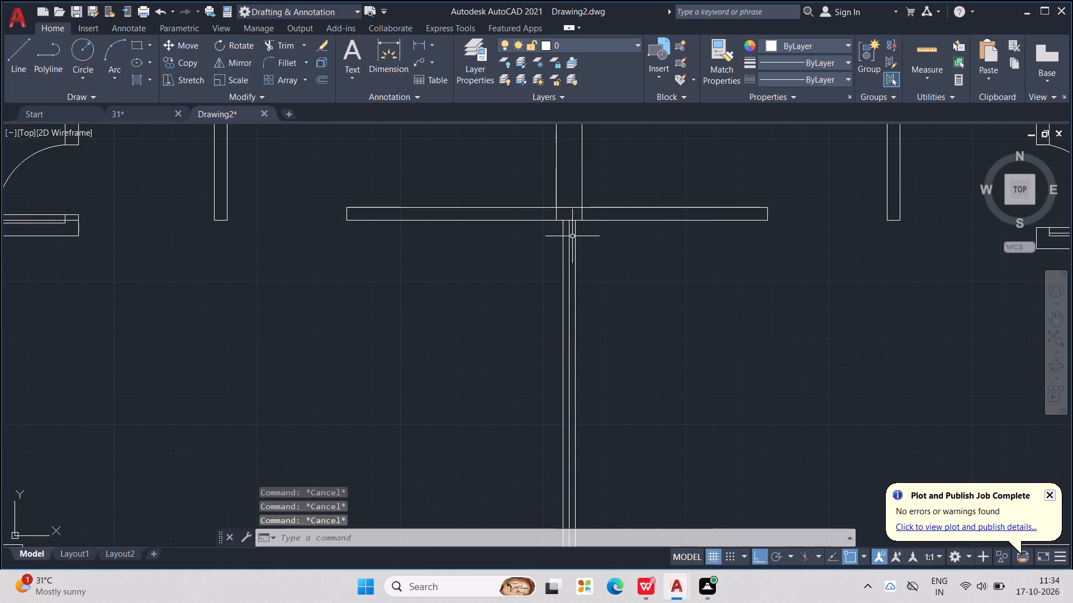
# Delete the original vertical centre line between the two offset lines below the crosswall.
pyautogui.click(571, 236)
pyautogui.press('Delete')
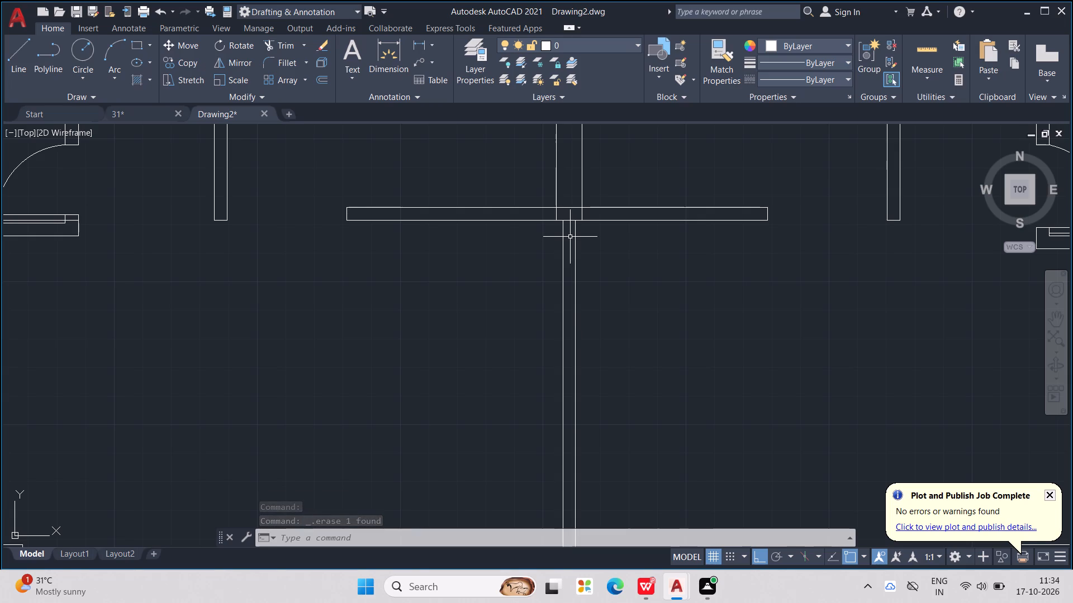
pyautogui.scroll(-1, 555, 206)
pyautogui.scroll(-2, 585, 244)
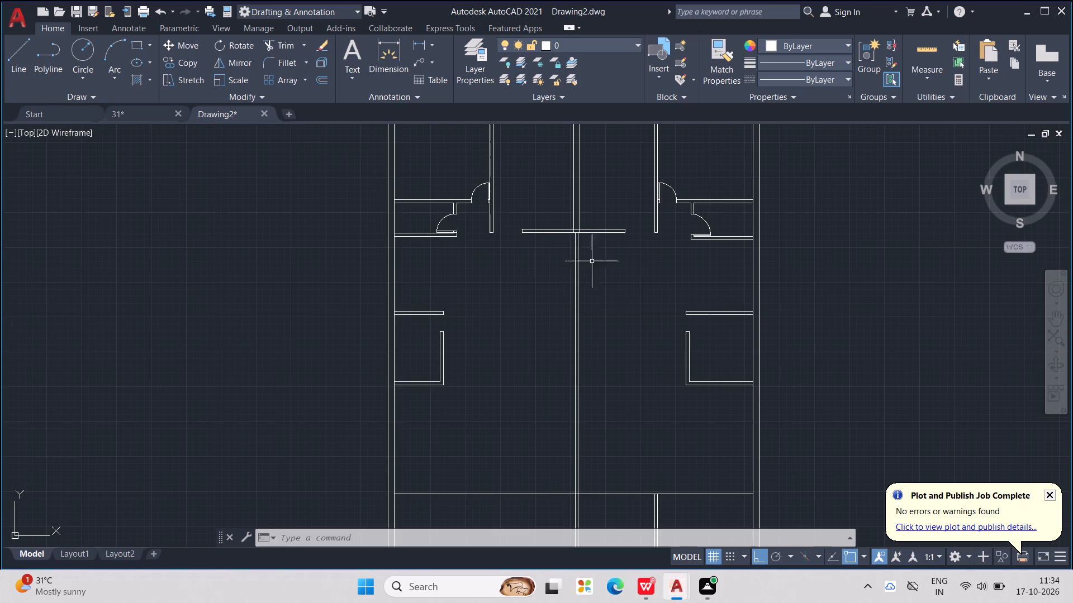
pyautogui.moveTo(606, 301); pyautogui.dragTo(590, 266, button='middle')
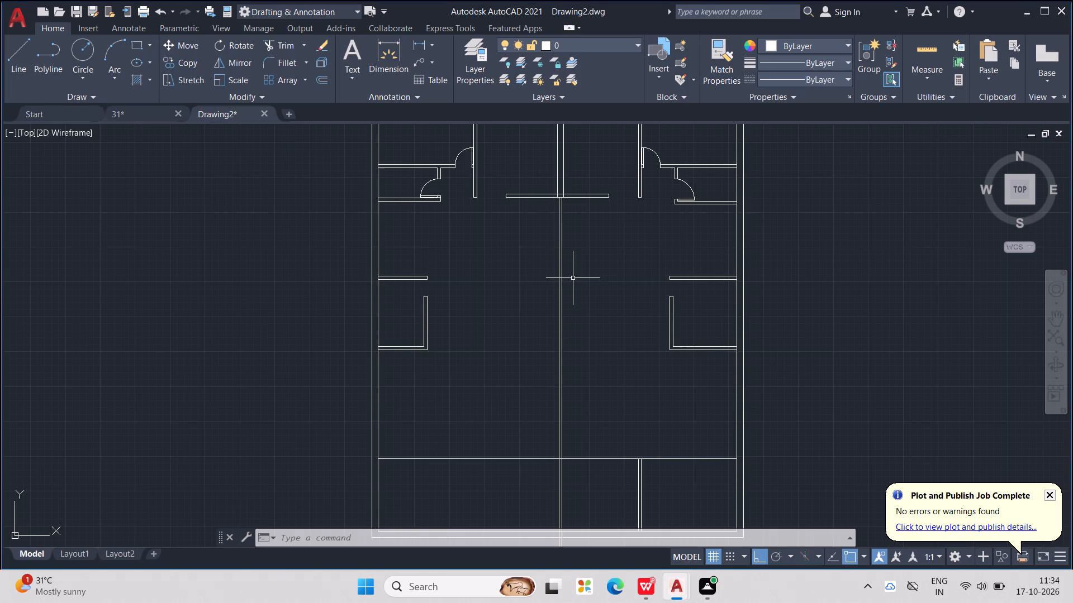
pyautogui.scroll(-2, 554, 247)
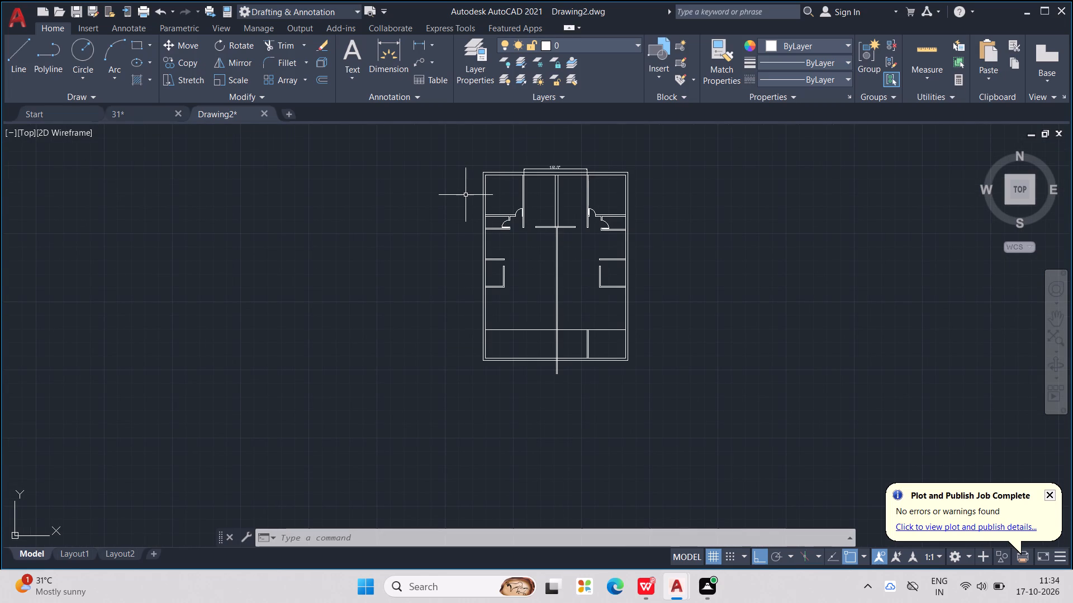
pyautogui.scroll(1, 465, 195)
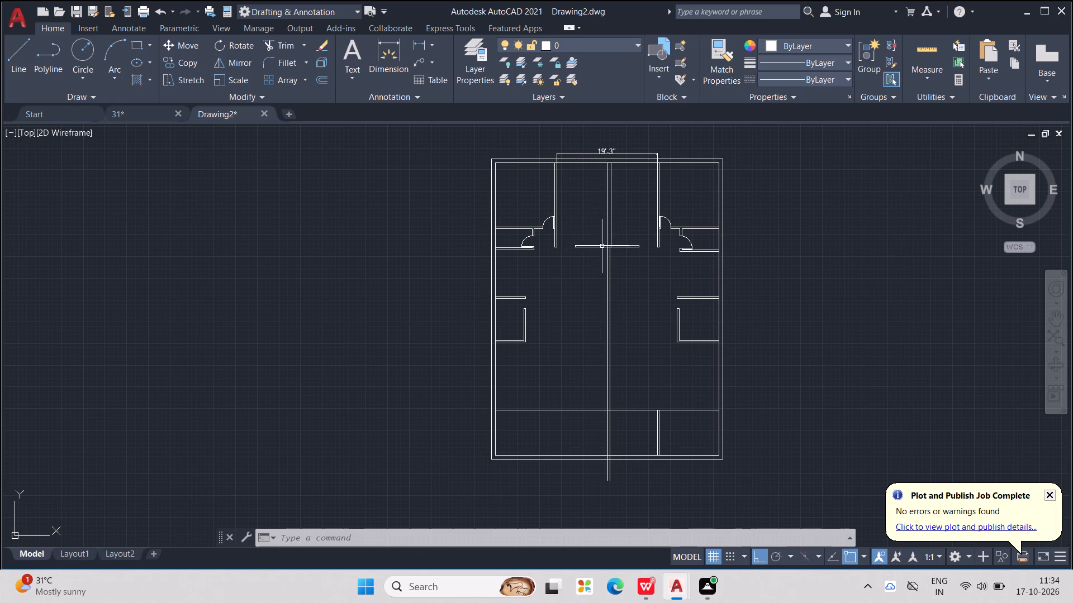
# Trim the central partition's lines inside the crosswall and the crosswall's upper line between them, leaving an open junction.
pyautogui.scroll(2, 621, 280)
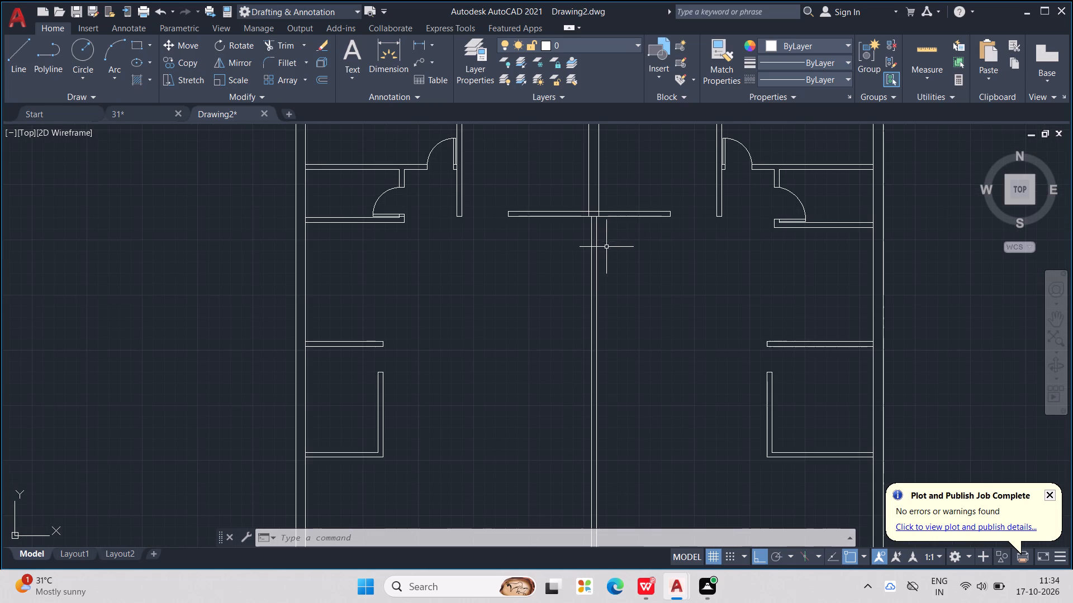
pyautogui.press('Escape')
pyautogui.press('Escape')
pyautogui.press('Escape')
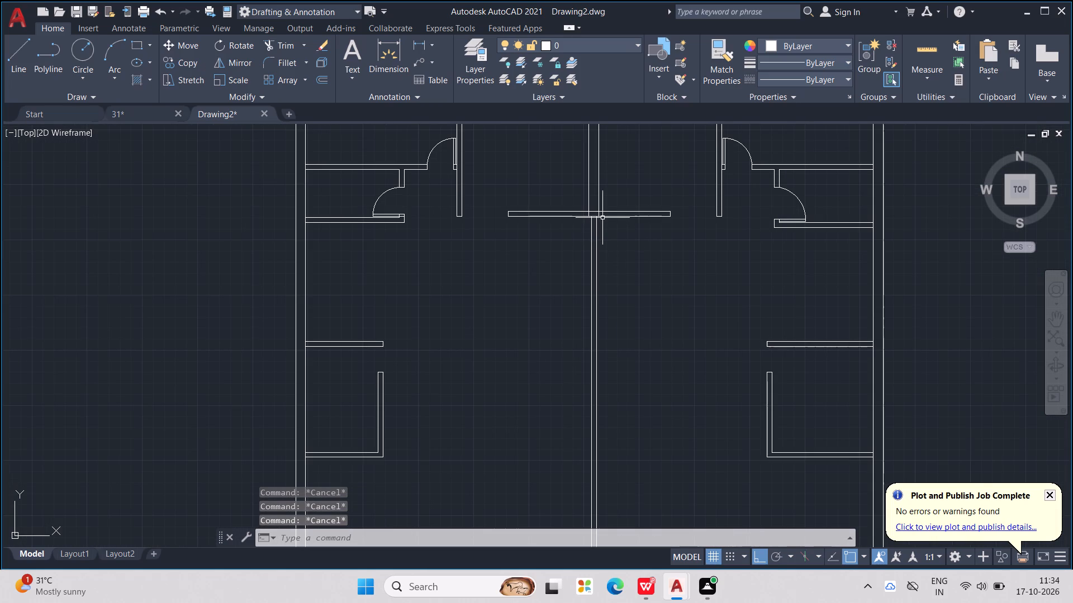
pyautogui.press('t')
pyautogui.press('r')
pyautogui.press('Return')
pyautogui.scroll(4, 573, 193)
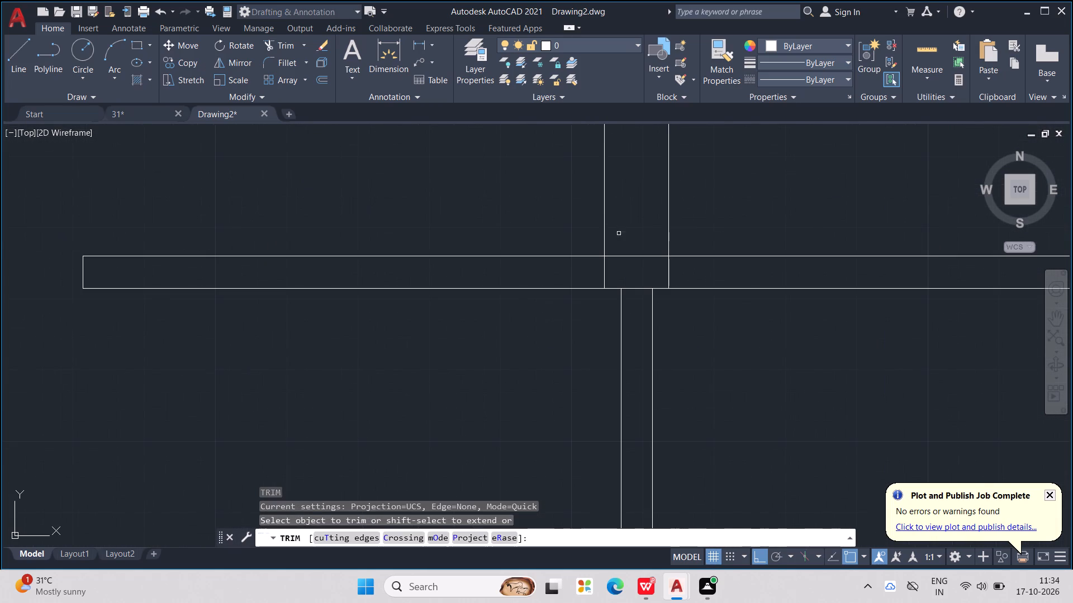
pyautogui.moveTo(626, 242); pyautogui.dragTo(586, 272)
pyautogui.moveTo(647, 273); pyautogui.dragTo(702, 262)
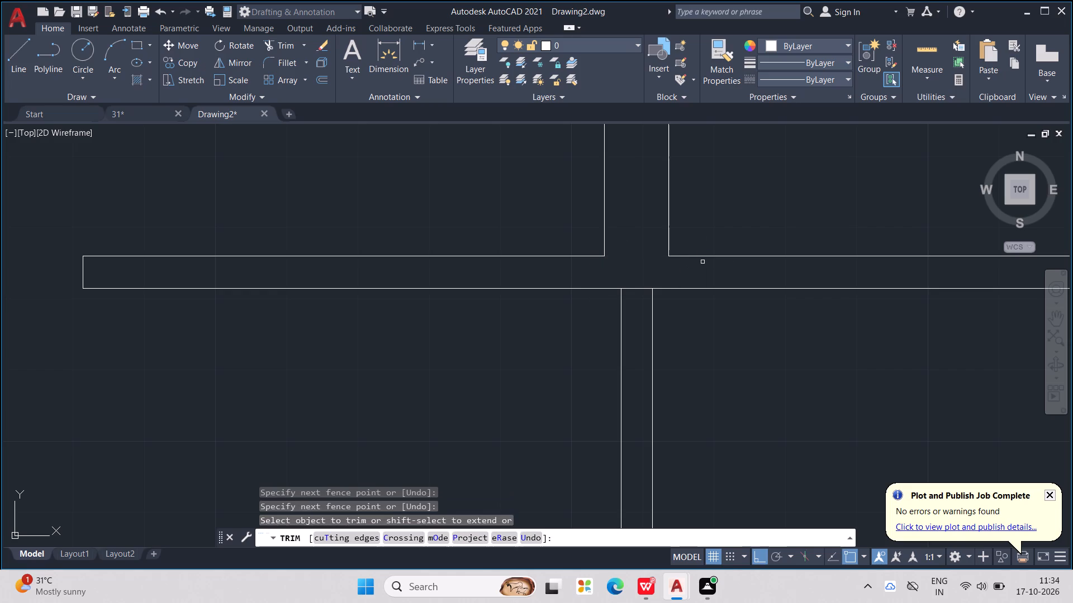
pyautogui.scroll(-5, 699, 261)
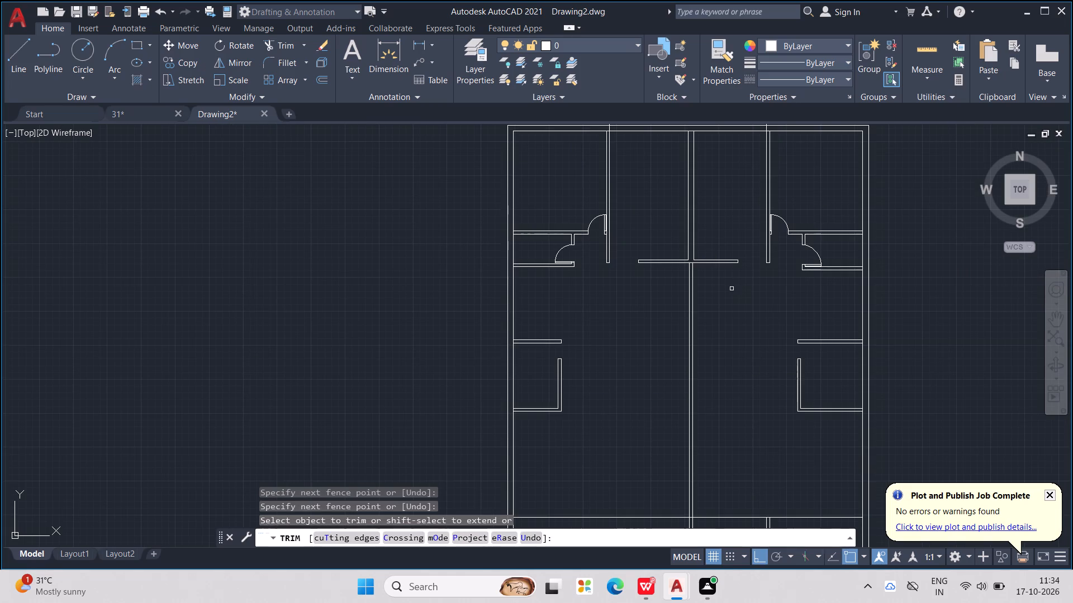
pyautogui.scroll(-1, 732, 289)
pyautogui.moveTo(734, 308); pyautogui.dragTo(694, 252, button='middle')
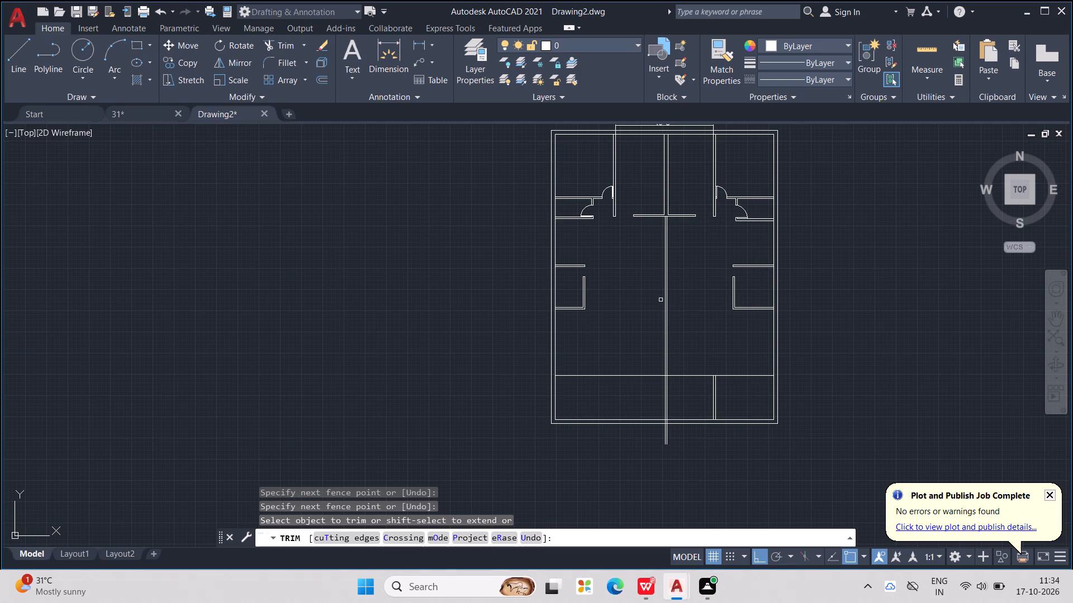
pyautogui.press('Escape')
pyautogui.press('Escape')
pyautogui.press('Escape')
pyautogui.press('Escape')
pyautogui.press('Escape')
pyautogui.press('Escape')
pyautogui.press('Escape')
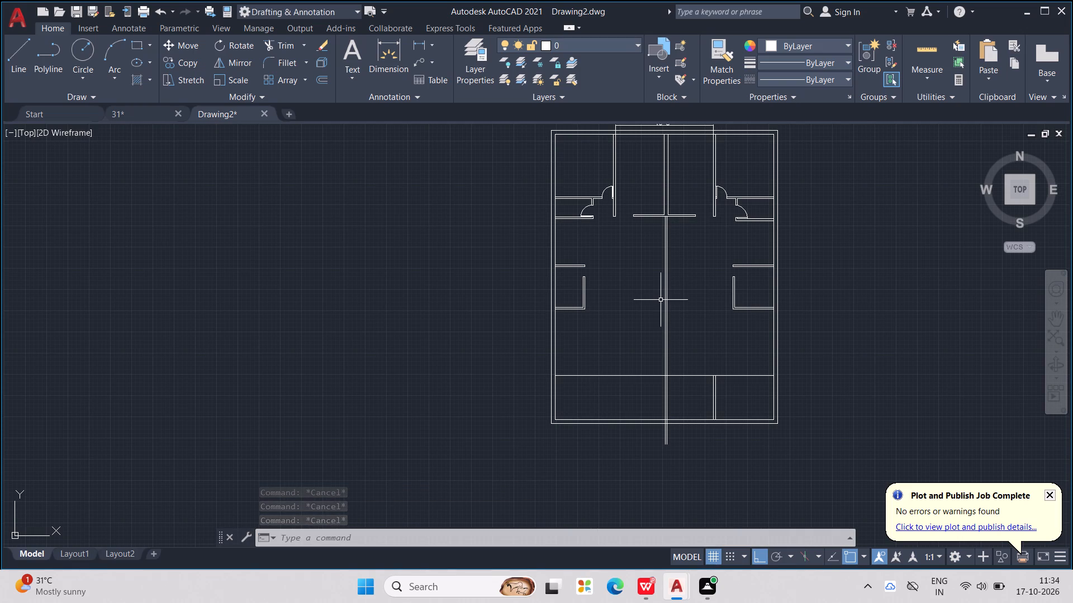
# Offset the left outer wall's inner line by 9'7" toward the inside of the plan.
pyautogui.write('OD')
pyautogui.press('BackSpace')
pyautogui.write('FF')
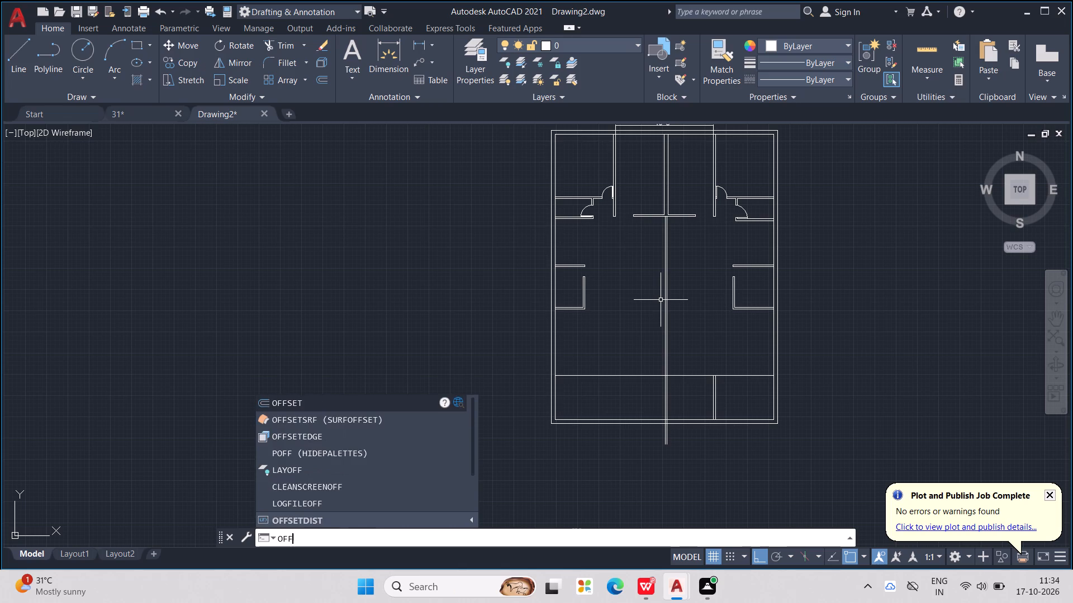
pyautogui.press('Return')
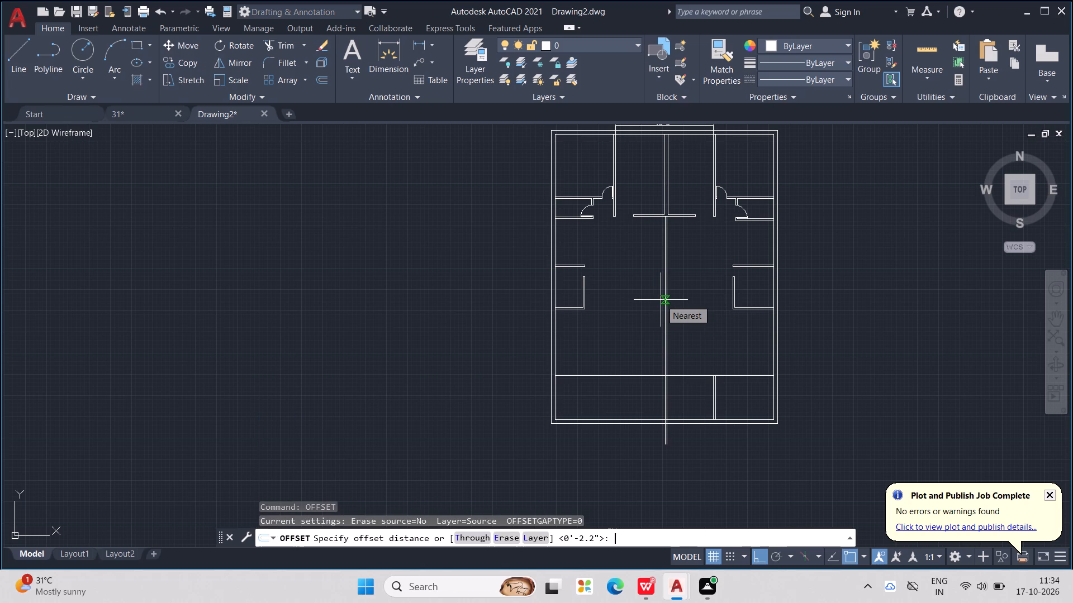
pyautogui.write("9'")
pyautogui.press('7')
pyautogui.hotkey('shift', '"')
pyautogui.press('Return')
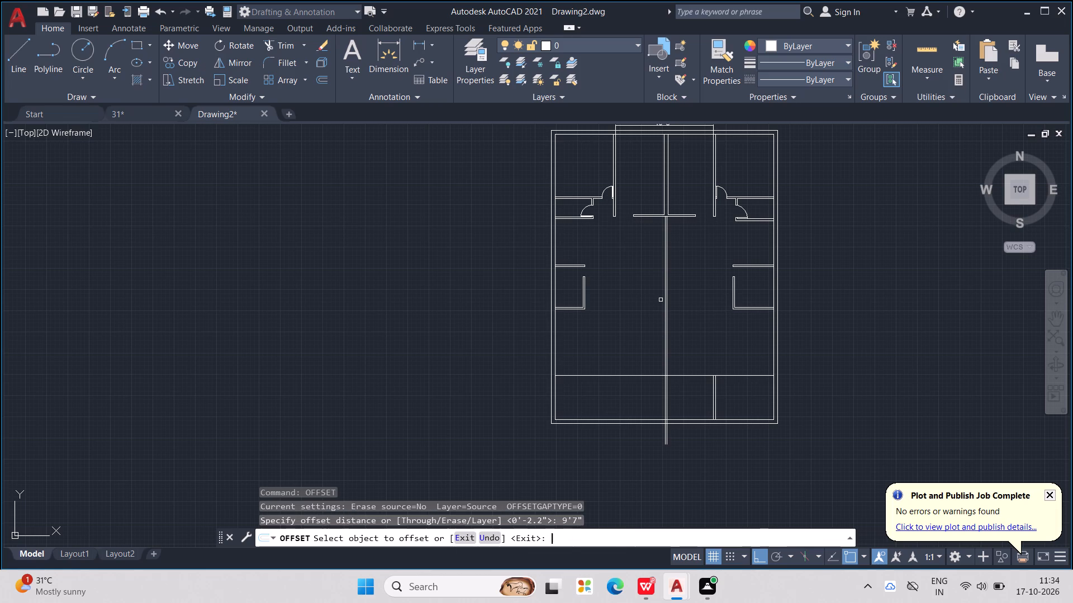
pyautogui.click(556, 351)
pyautogui.click(630, 350)
pyautogui.press('Escape')
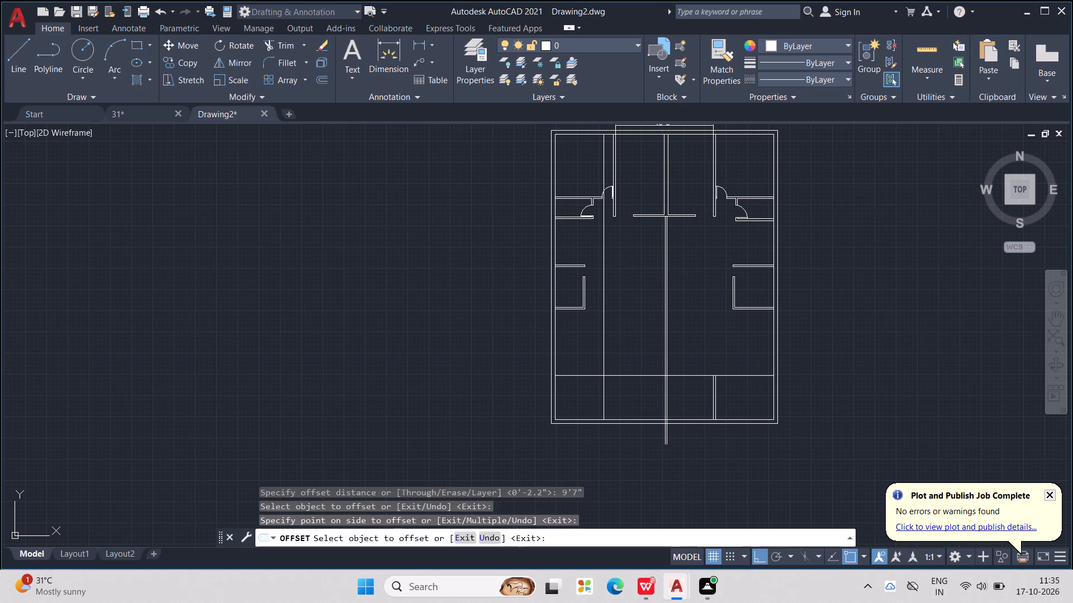
pyautogui.press('Escape')
pyautogui.press('Escape')
pyautogui.press('Escape')
pyautogui.press('Escape')
pyautogui.press('Escape')
pyautogui.press('Escape')
pyautogui.press('Escape')
pyautogui.press('Escape')
# Offset the new vertical line in the left half by 4.5" to its left to form a partition.
pyautogui.write('OFF')
pyautogui.press('Return')
pyautogui.write('4.5"')
pyautogui.press('Return')
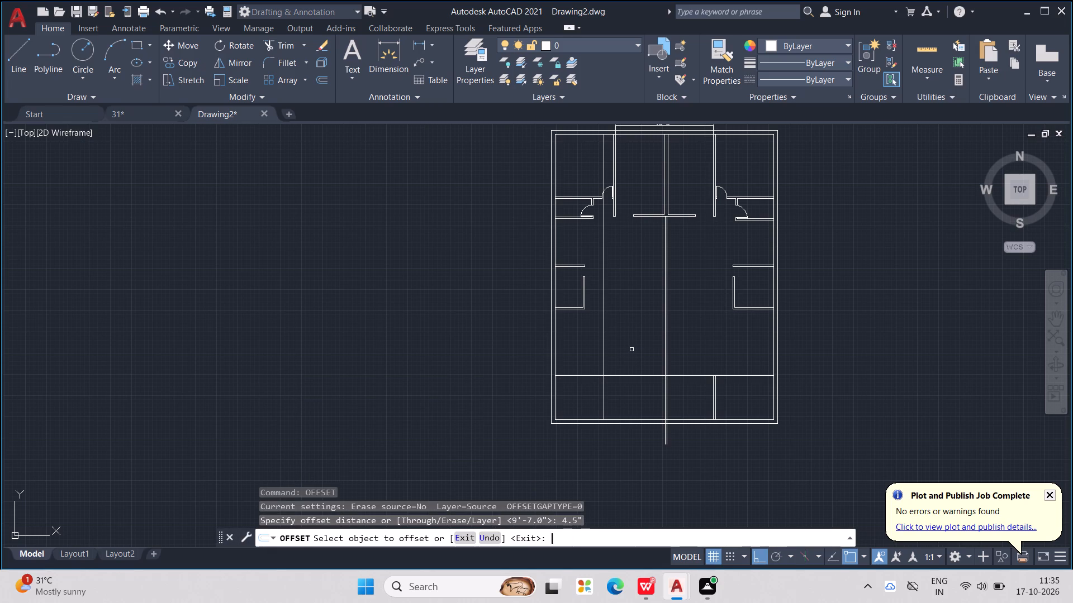
pyautogui.click(605, 344)
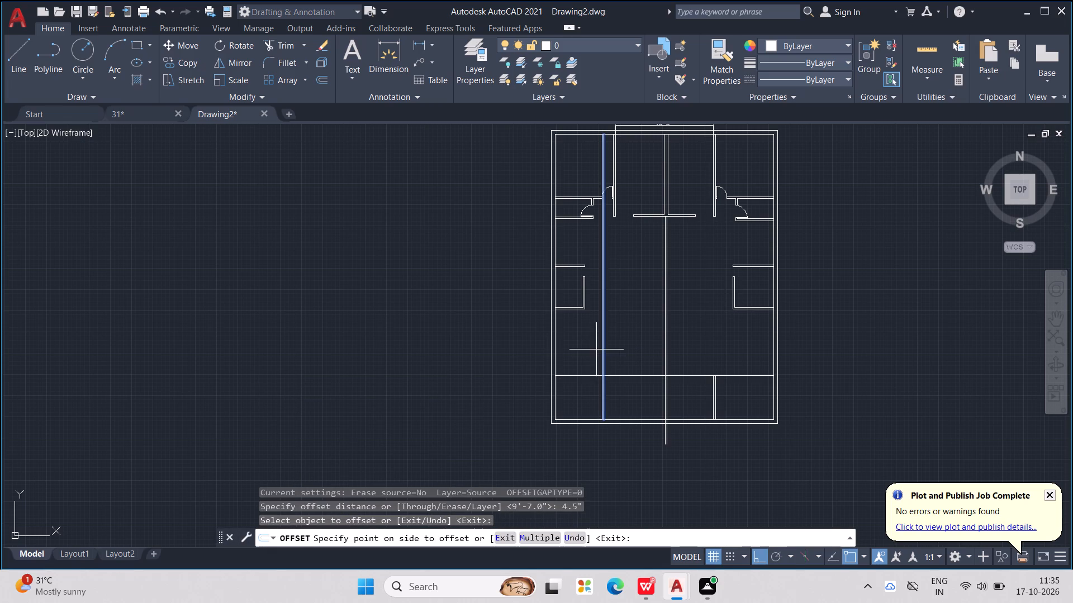
pyautogui.click(596, 350)
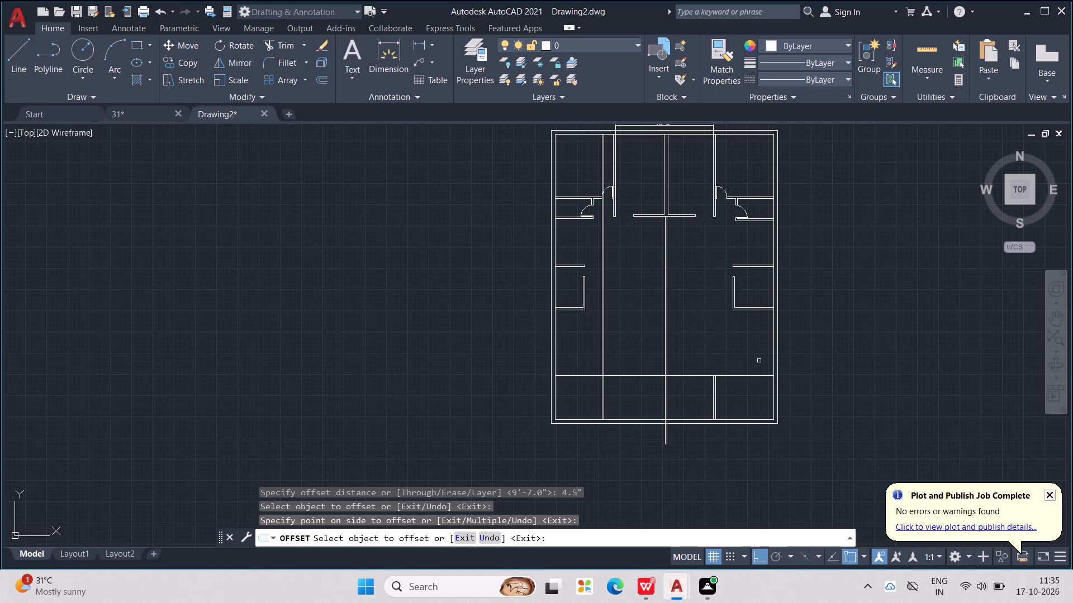
pyautogui.click(775, 346)
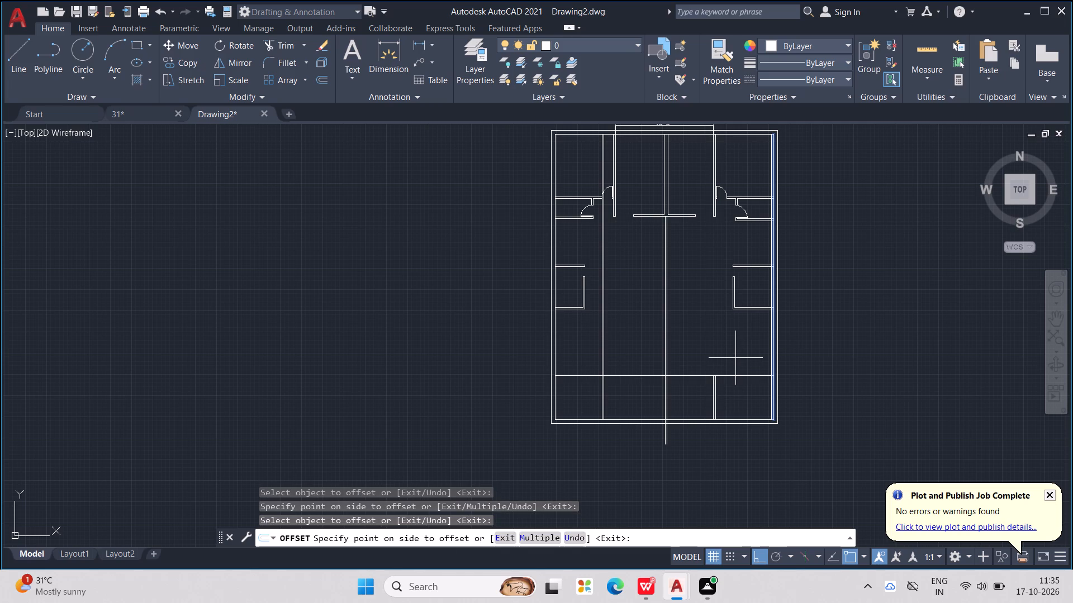
pyautogui.press('Escape')
pyautogui.press('Escape')
pyautogui.press('Escape')
pyautogui.press('Escape')
pyautogui.press('Escape')
pyautogui.press('Escape')
pyautogui.press('Escape')
pyautogui.press('Escape')
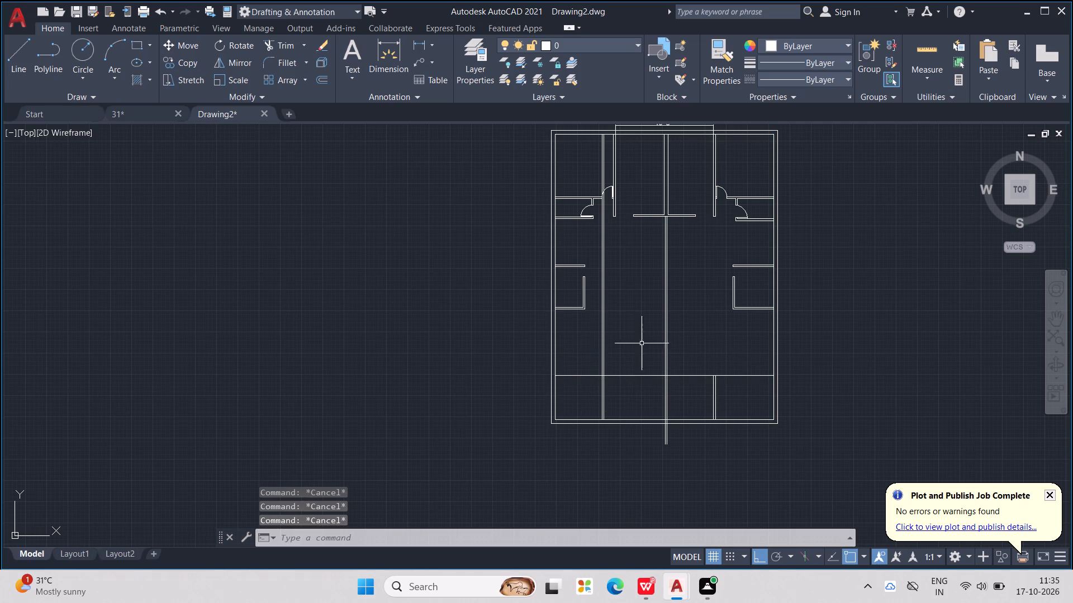
# Trim both central partition lines below the lower horizontal room line, including the parts inside and beyond the bottom outer wall.
pyautogui.scroll(1, 681, 340)
pyautogui.press('Escape')
pyautogui.write('TR')
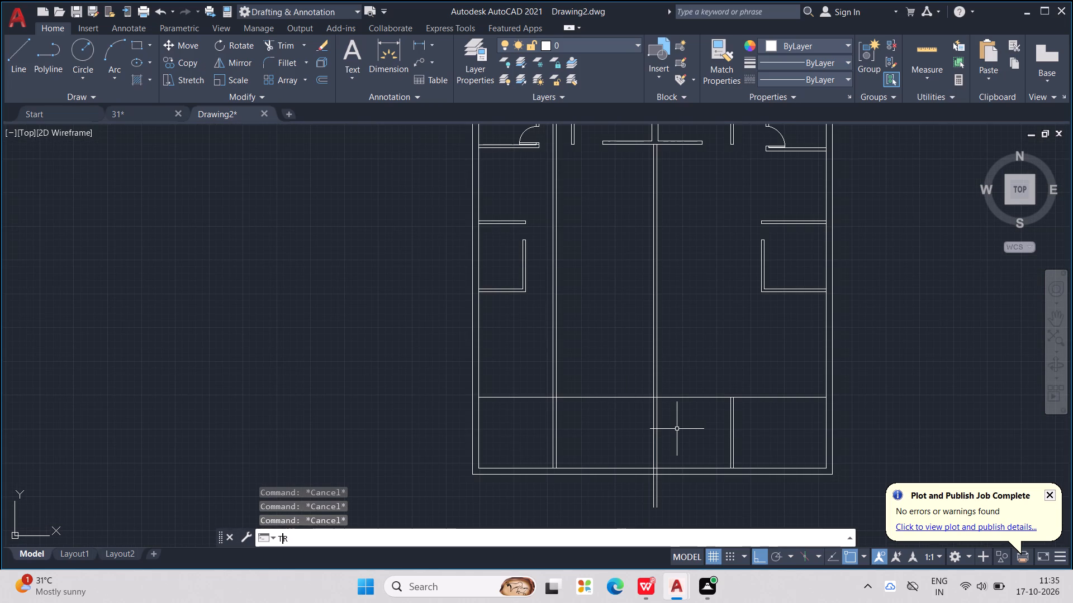
pyautogui.press('Return')
pyautogui.moveTo(670, 504); pyautogui.dragTo(616, 497)
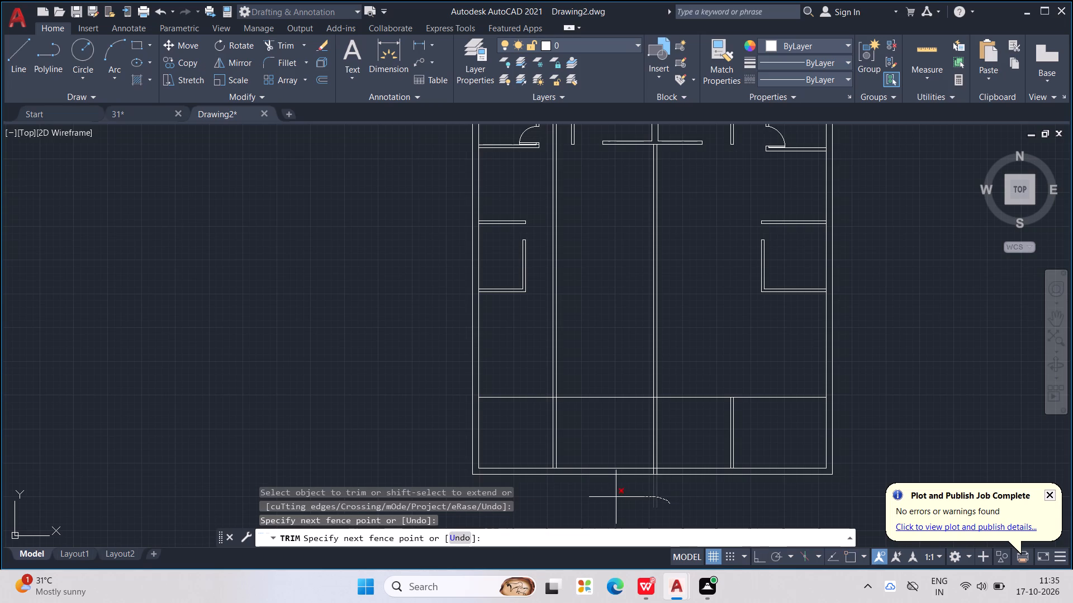
pyautogui.moveTo(616, 497); pyautogui.dragTo(615, 497)
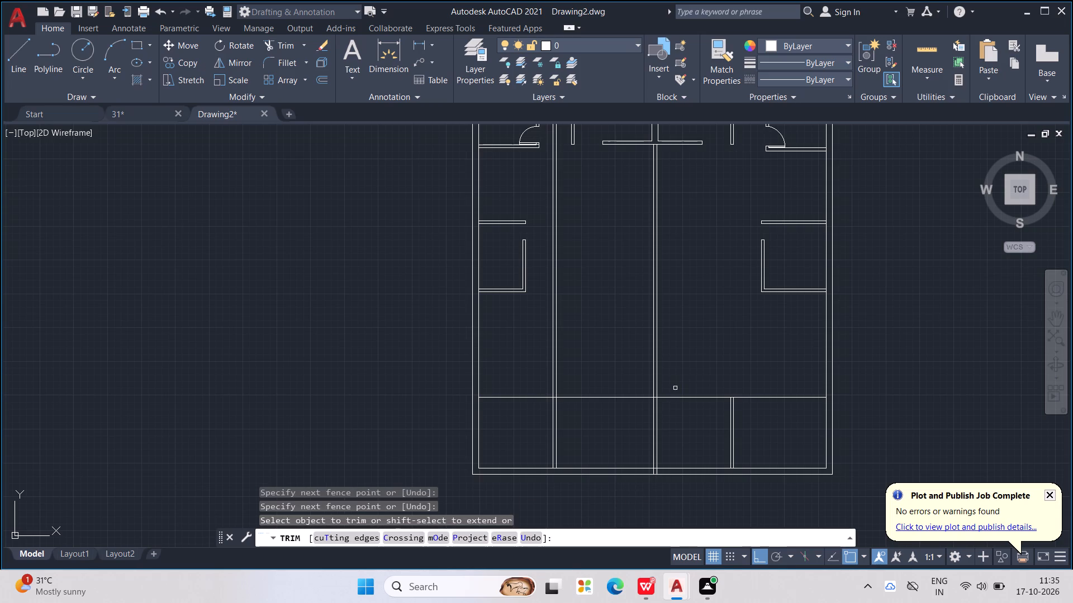
pyautogui.moveTo(681, 429); pyautogui.dragTo(639, 443)
pyautogui.scroll(4, 663, 467)
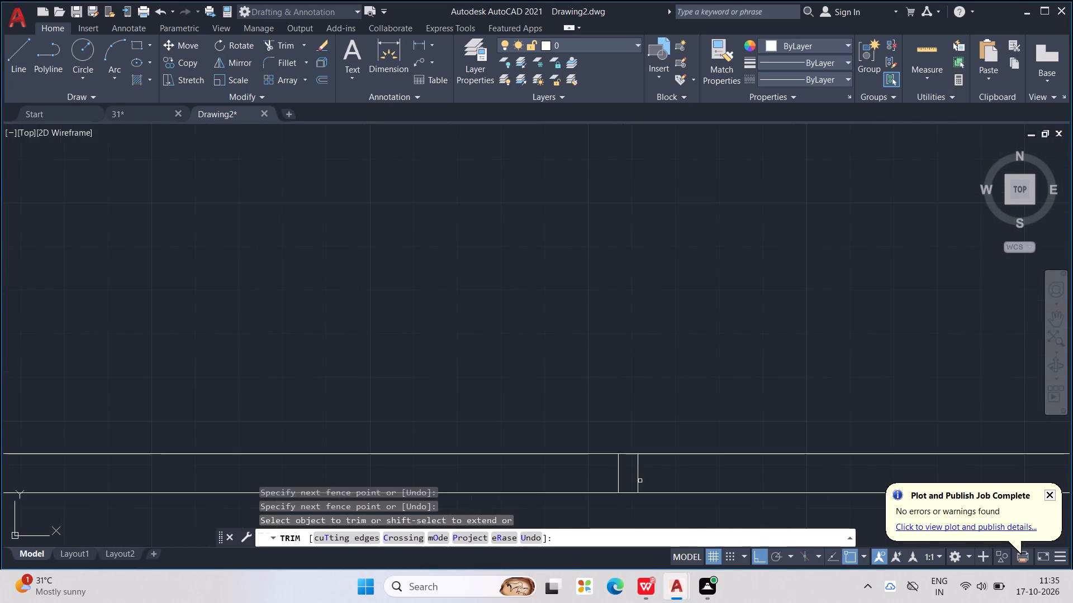
pyautogui.moveTo(640, 481); pyautogui.dragTo(599, 481)
pyautogui.scroll(-6, 598, 481)
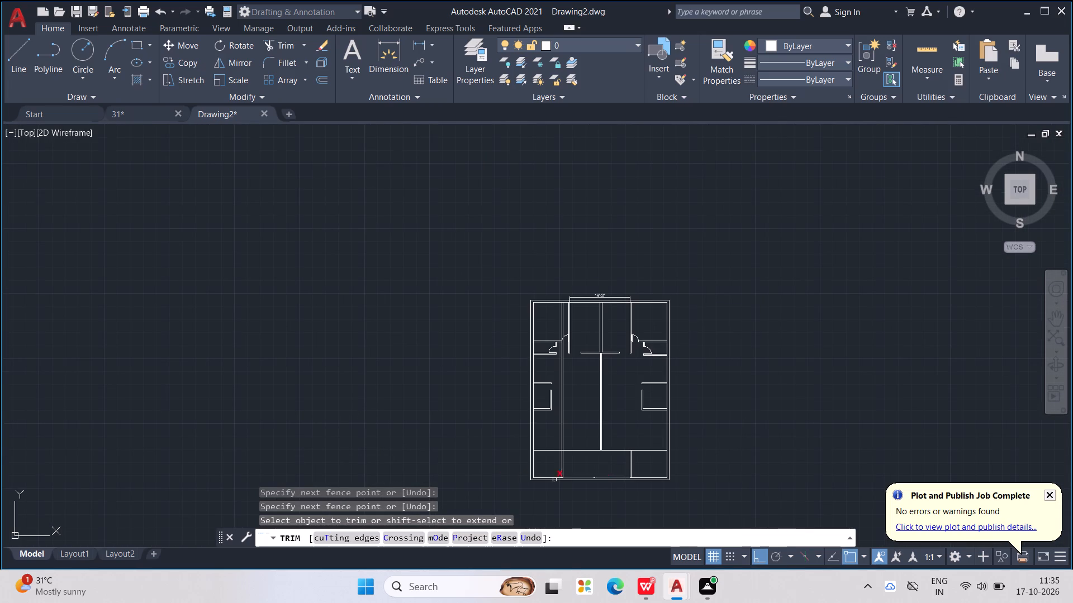
pyautogui.moveTo(464, 481); pyautogui.dragTo(535, 438, button='middle')
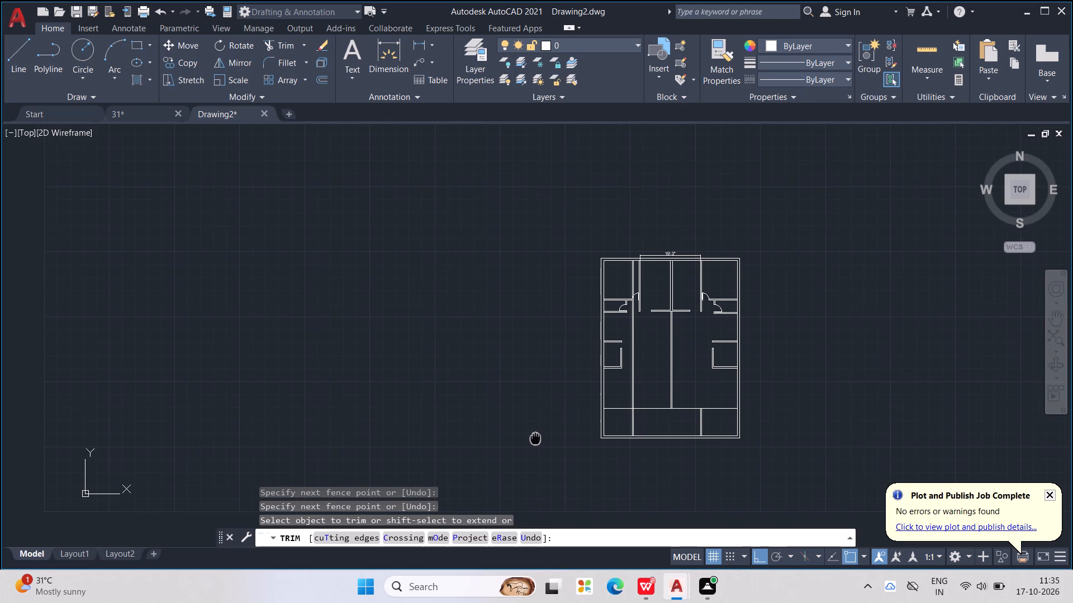
pyautogui.moveTo(535, 438); pyautogui.dragTo(536, 438, button='middle')
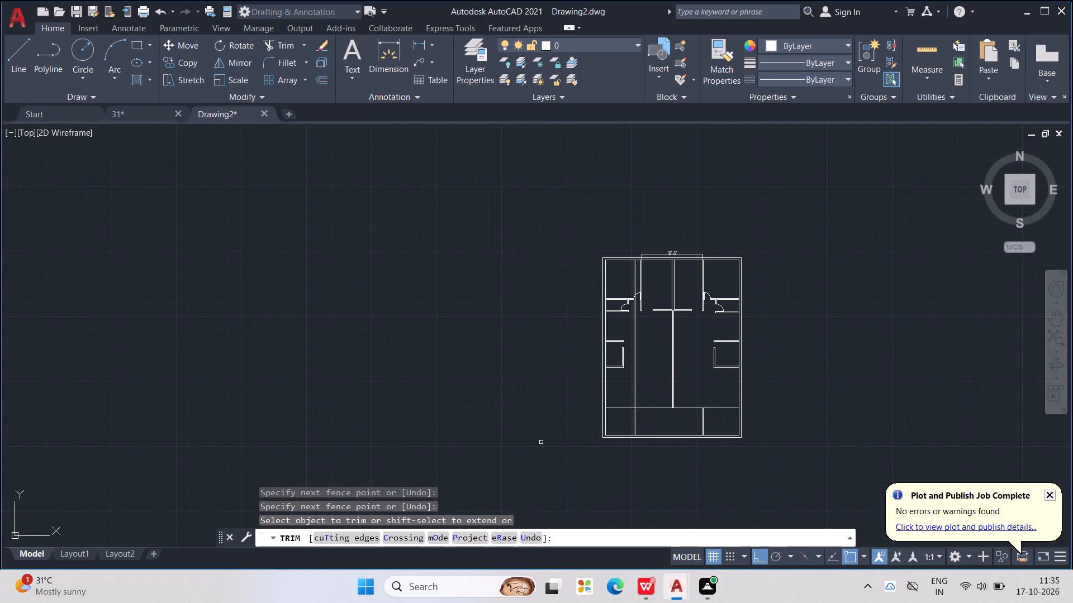
pyautogui.press('Escape')
pyautogui.press('Escape')
pyautogui.press('Escape')
pyautogui.press('Escape')
pyautogui.press('Escape')
# Offset the right outer wall's inner line by 9'7" toward the inside of the plan.
pyautogui.write('OFF')
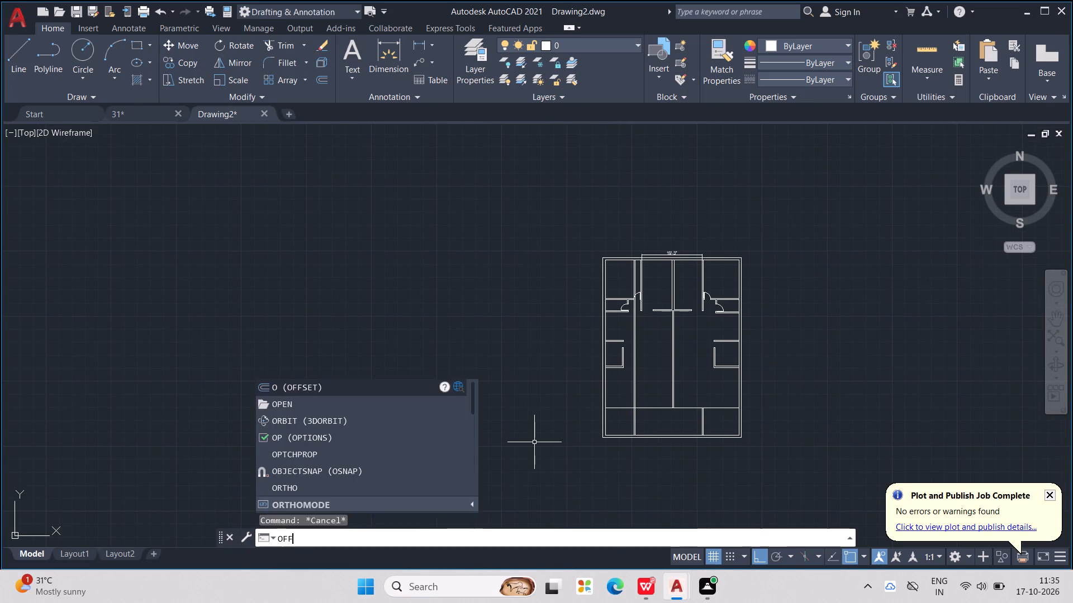
pyautogui.press('Return')
pyautogui.write("9'")
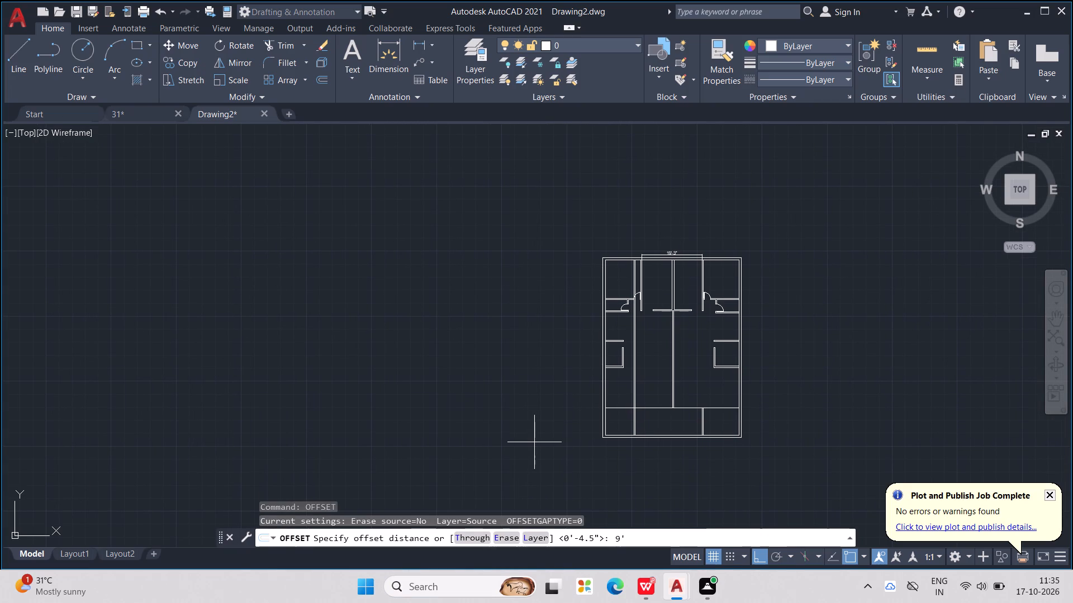
pyautogui.write('7"')
pyautogui.press('Return')
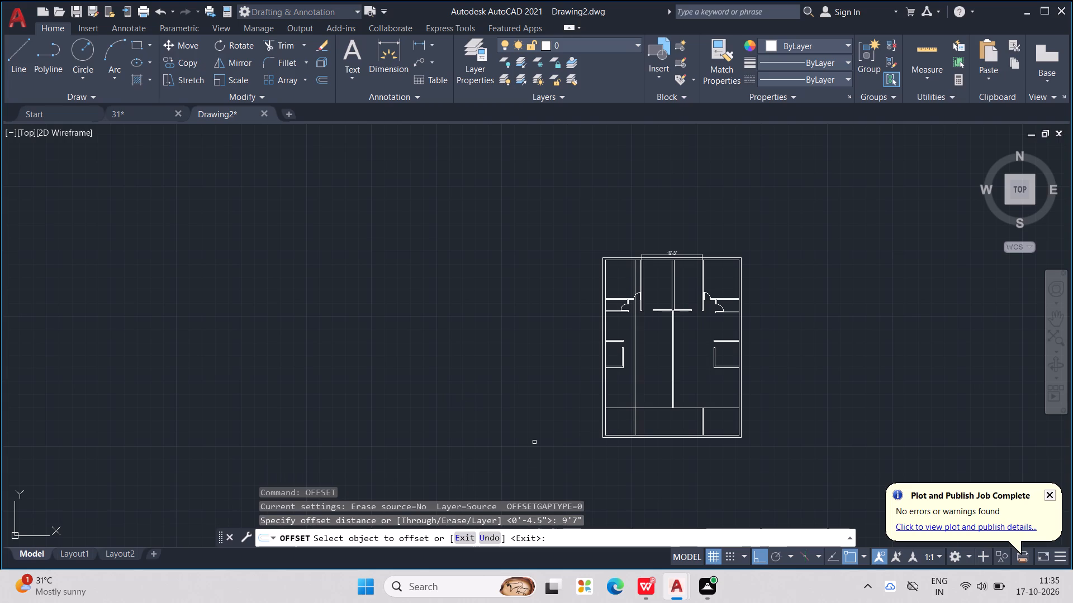
pyautogui.scroll(2, 658, 392)
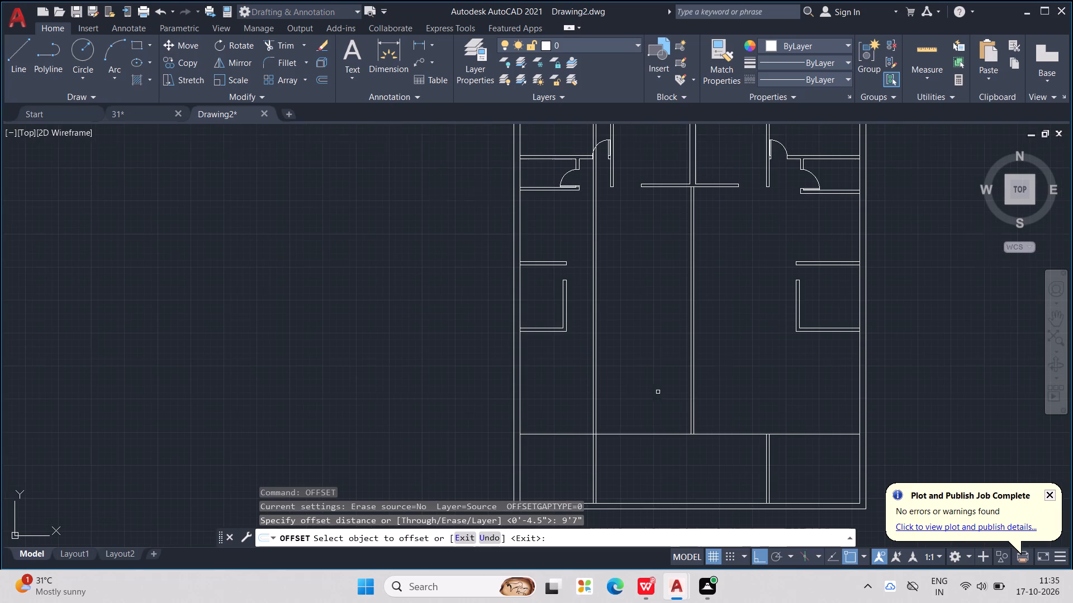
pyautogui.click(861, 389)
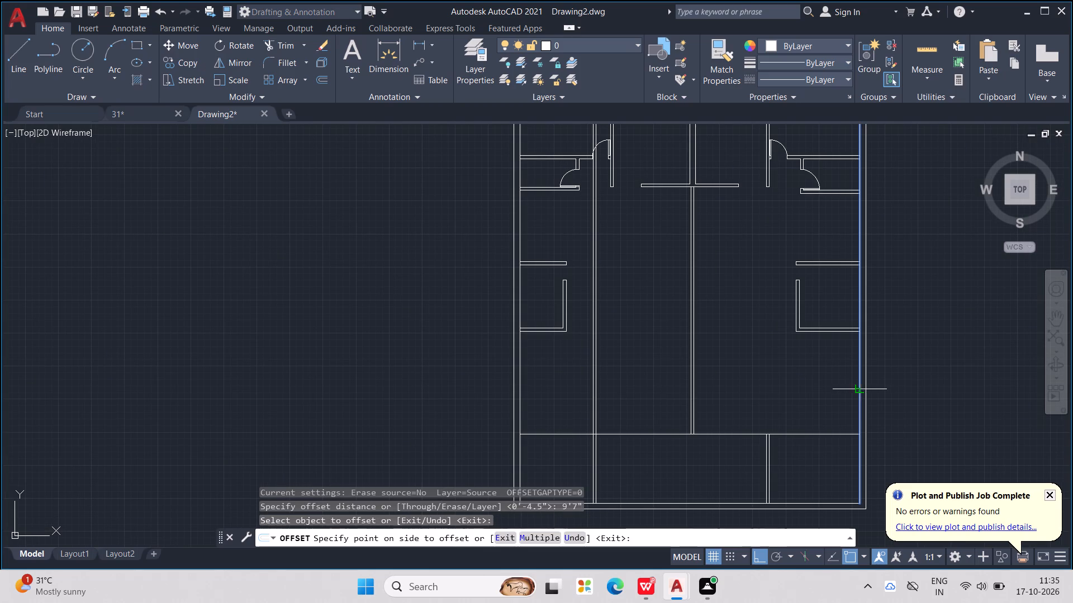
pyautogui.click(658, 435)
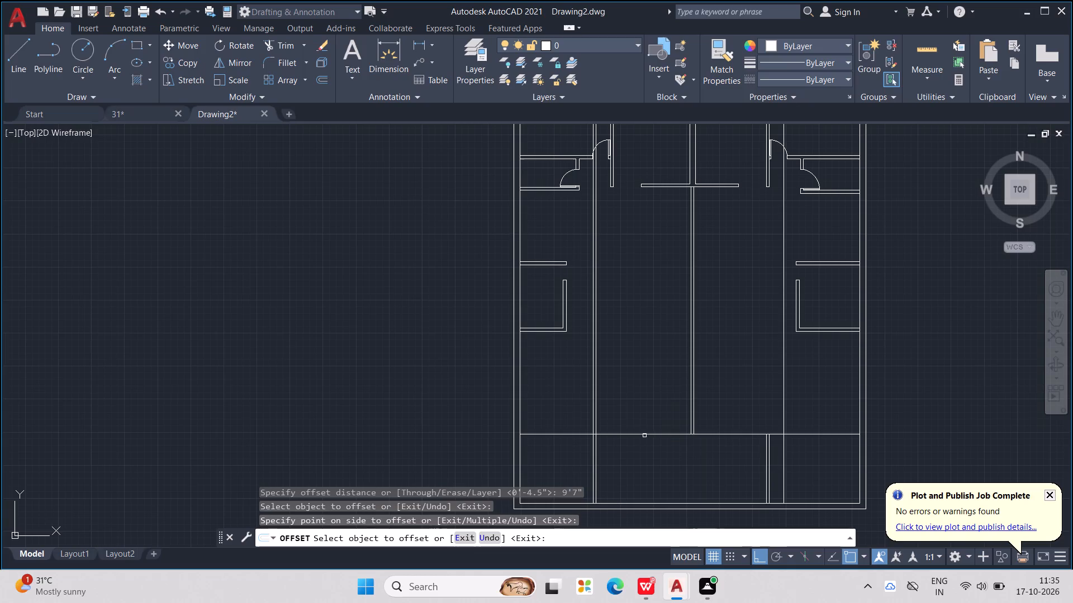
# Offset the left partition's left line and the new vertical line in the right half by 9'7" toward the central partition.
pyautogui.click(594, 430)
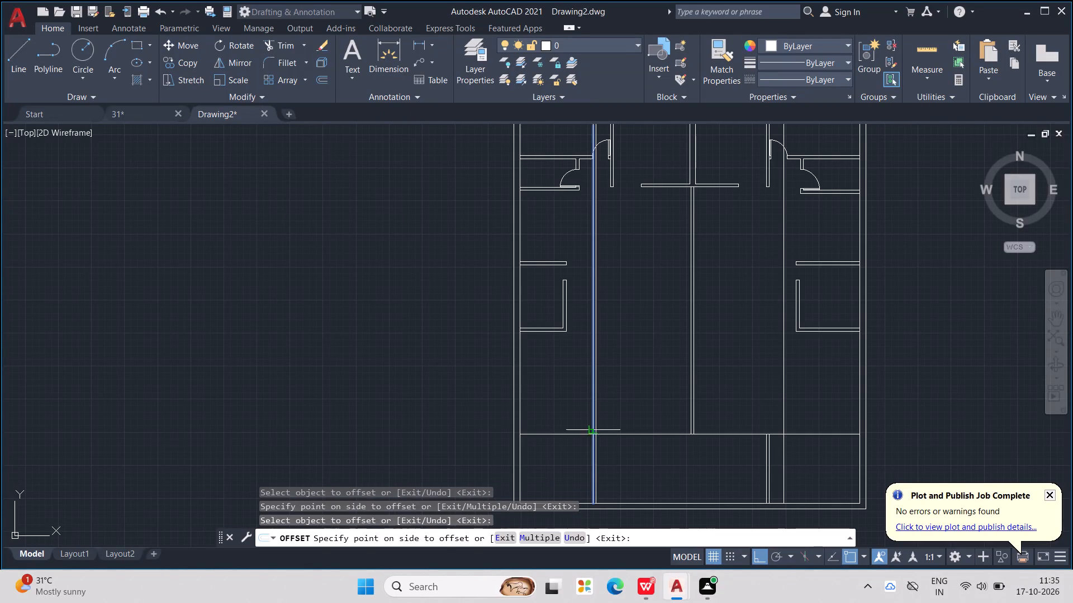
pyautogui.click(656, 433)
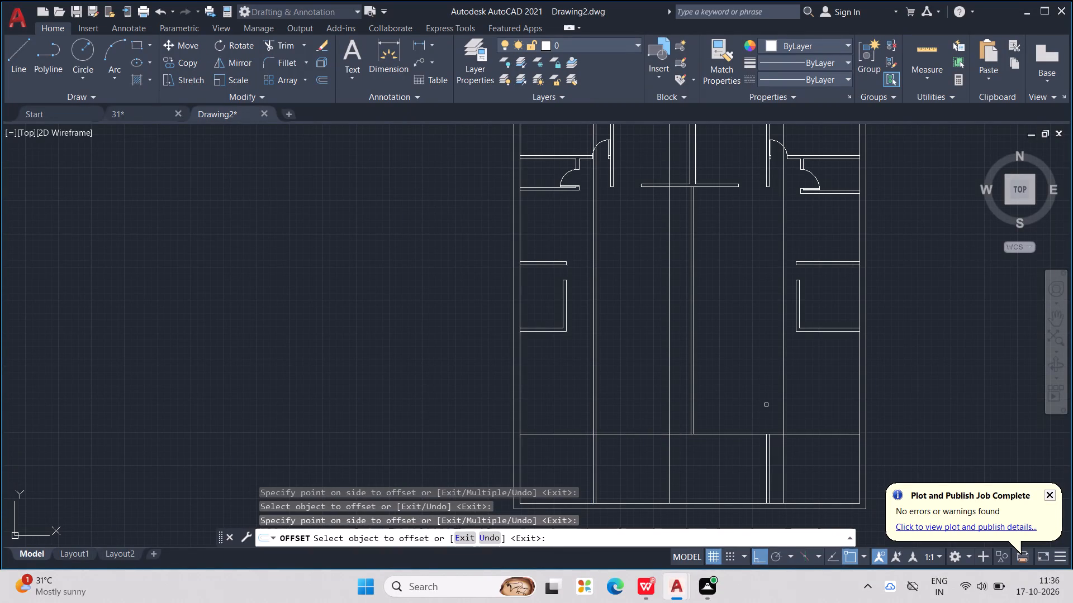
pyautogui.click(782, 404)
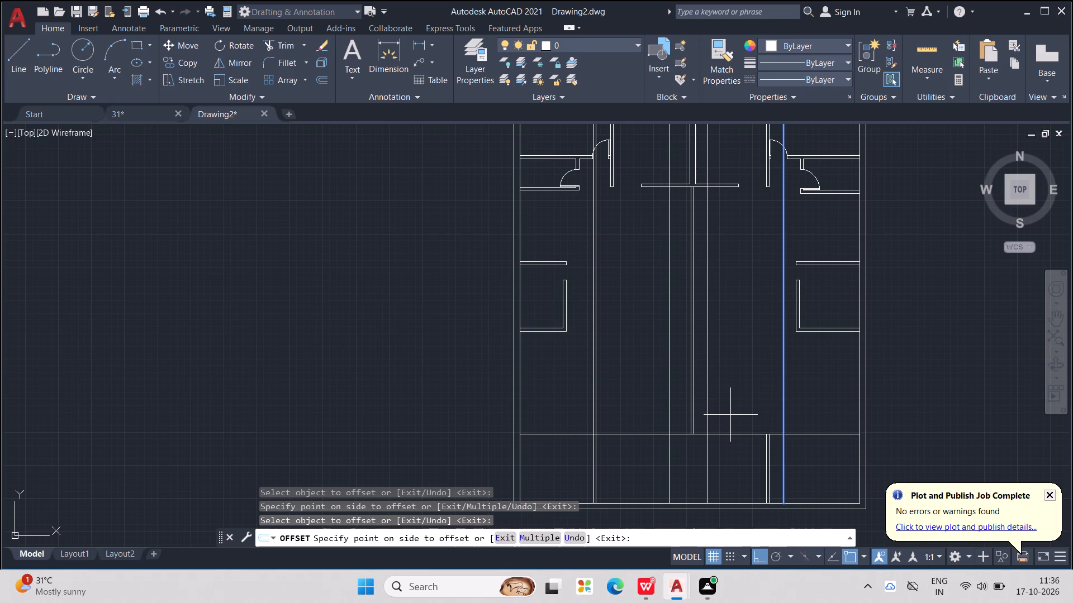
pyautogui.click(729, 414)
pyautogui.scroll(-2, 728, 408)
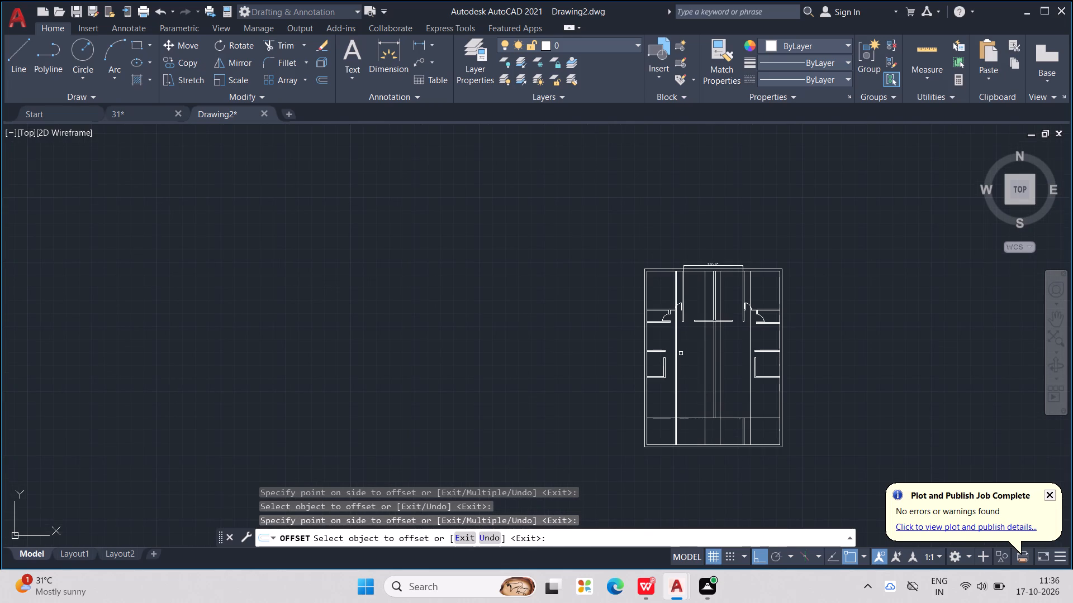
pyautogui.scroll(2, 694, 369)
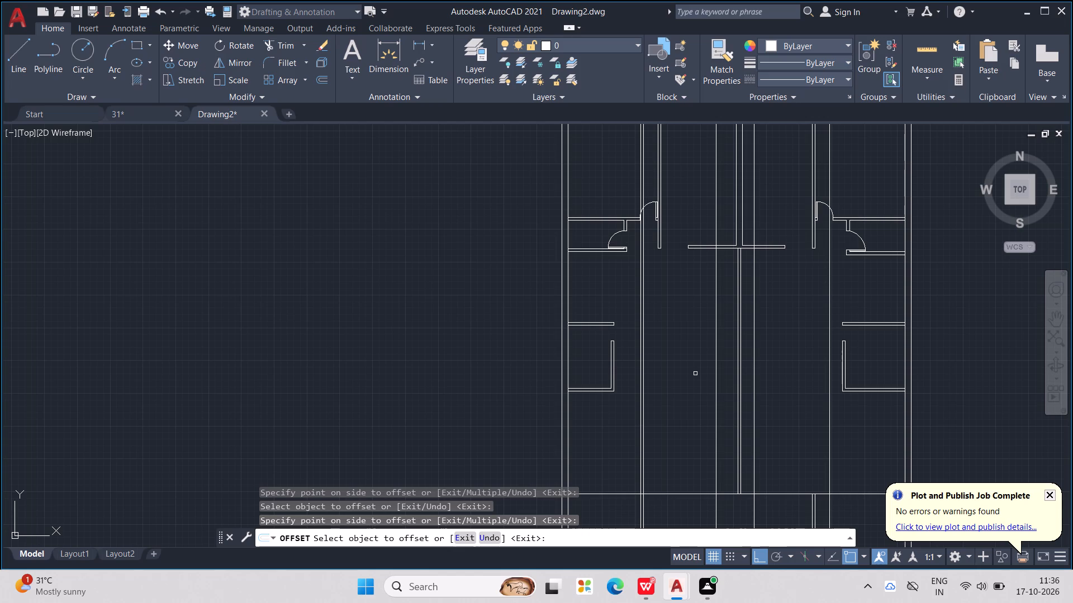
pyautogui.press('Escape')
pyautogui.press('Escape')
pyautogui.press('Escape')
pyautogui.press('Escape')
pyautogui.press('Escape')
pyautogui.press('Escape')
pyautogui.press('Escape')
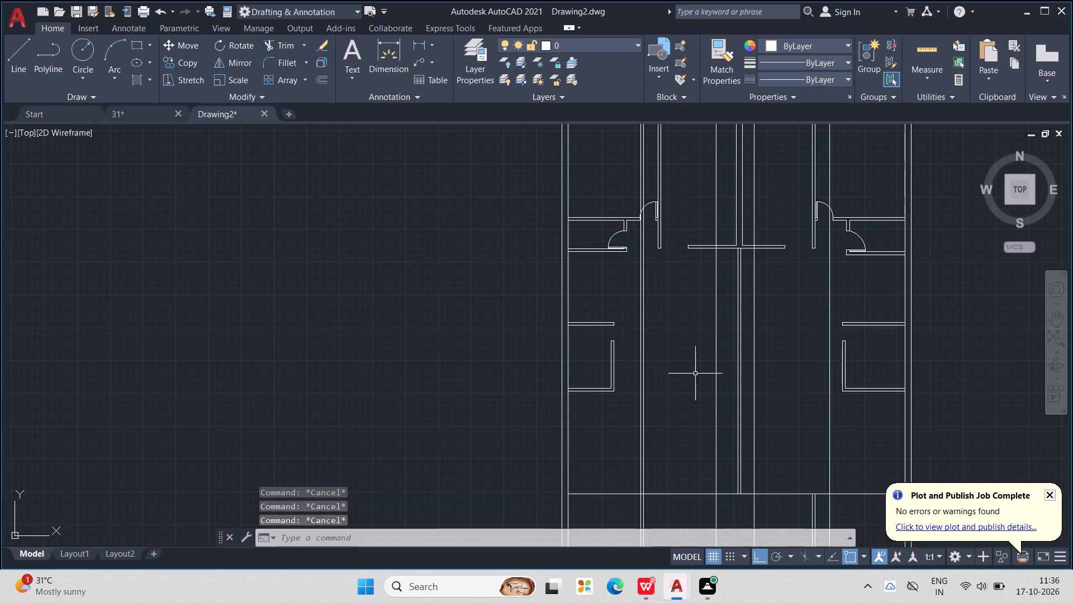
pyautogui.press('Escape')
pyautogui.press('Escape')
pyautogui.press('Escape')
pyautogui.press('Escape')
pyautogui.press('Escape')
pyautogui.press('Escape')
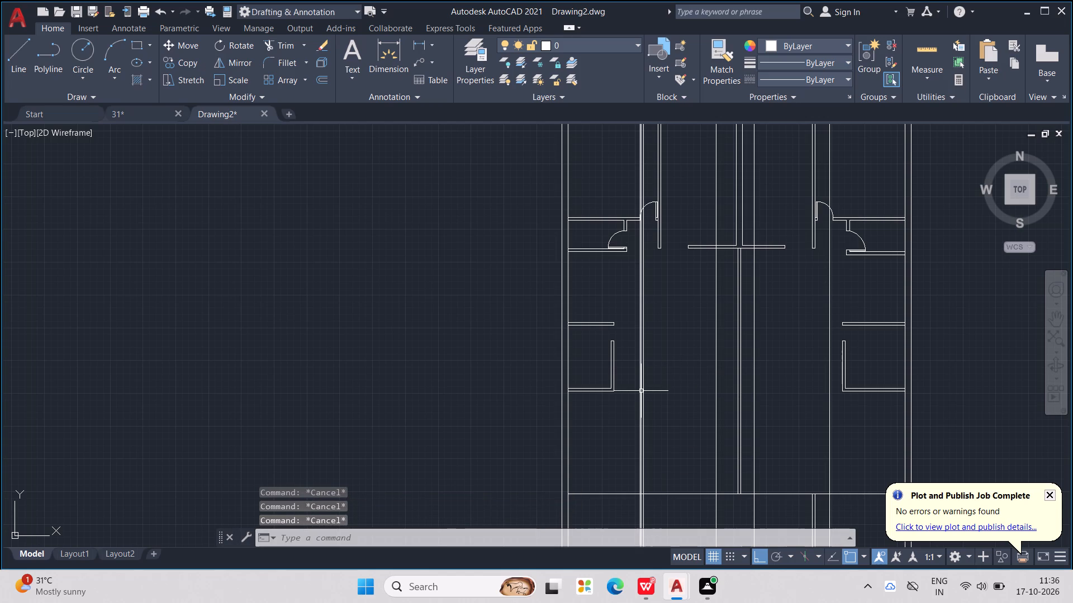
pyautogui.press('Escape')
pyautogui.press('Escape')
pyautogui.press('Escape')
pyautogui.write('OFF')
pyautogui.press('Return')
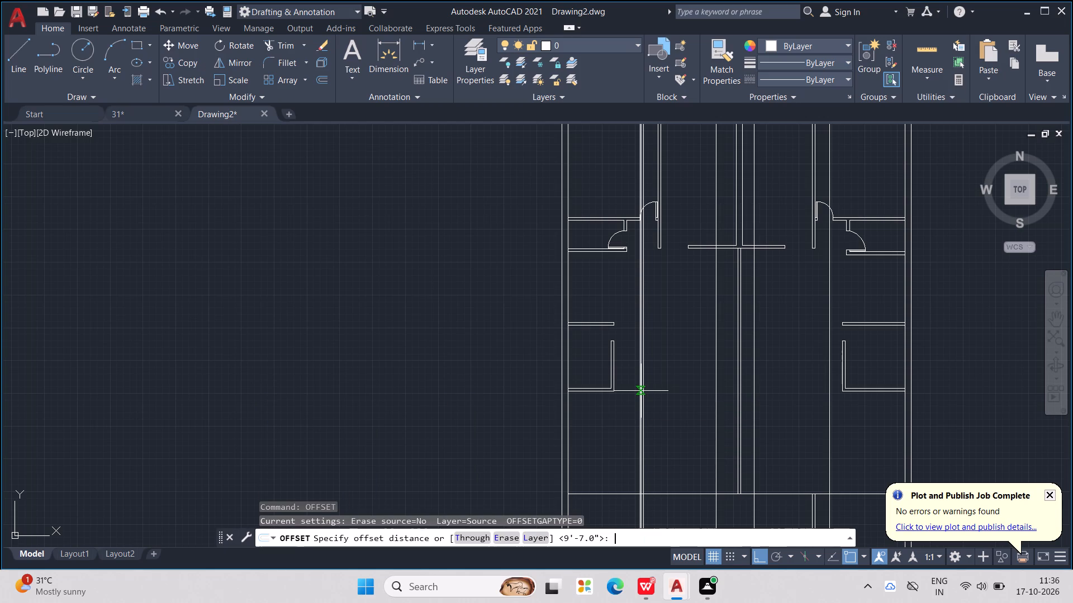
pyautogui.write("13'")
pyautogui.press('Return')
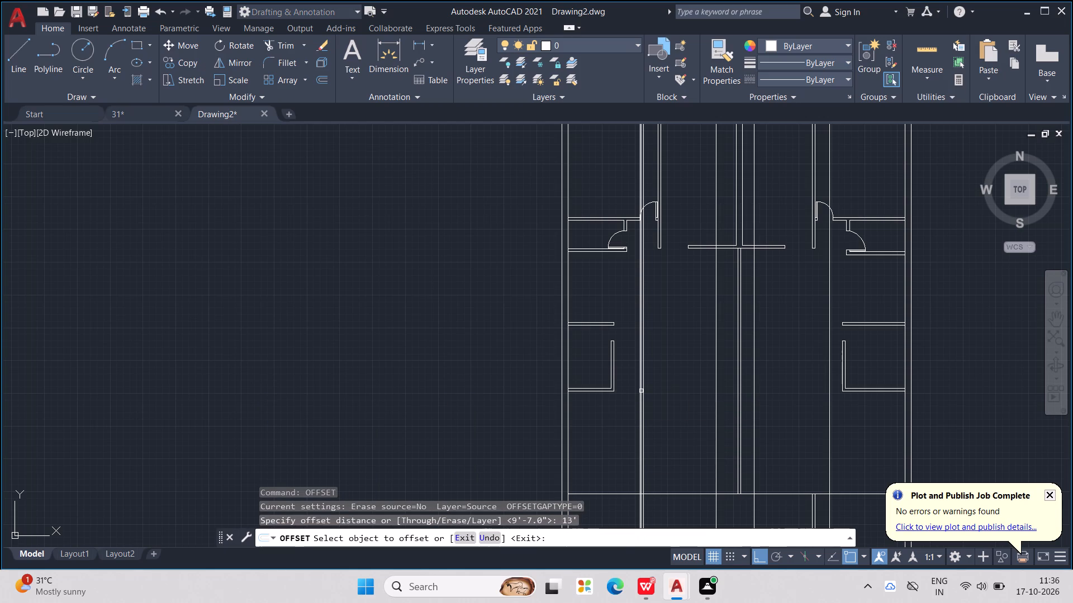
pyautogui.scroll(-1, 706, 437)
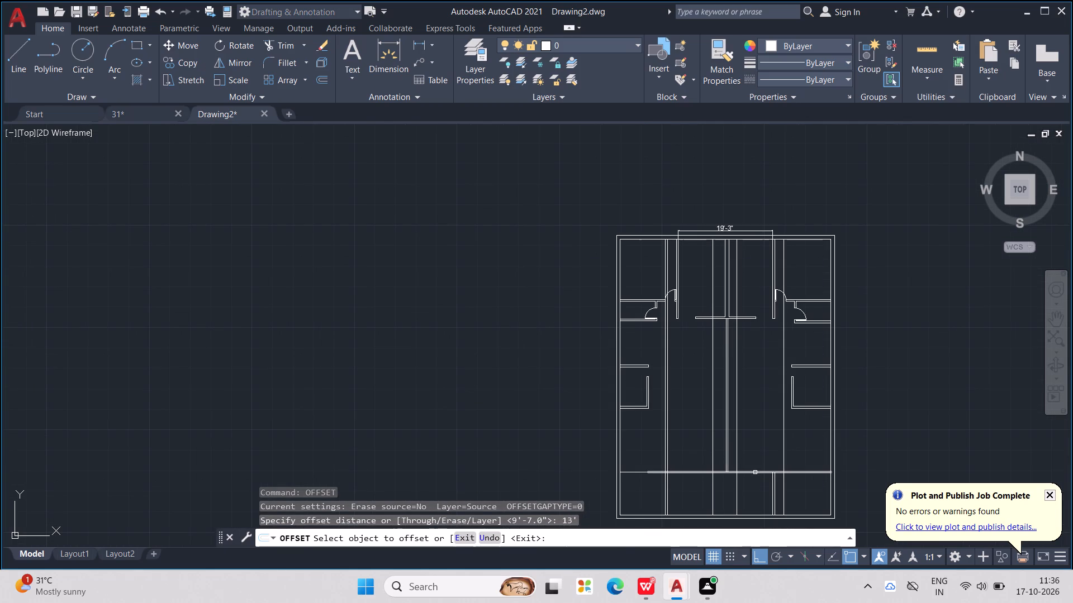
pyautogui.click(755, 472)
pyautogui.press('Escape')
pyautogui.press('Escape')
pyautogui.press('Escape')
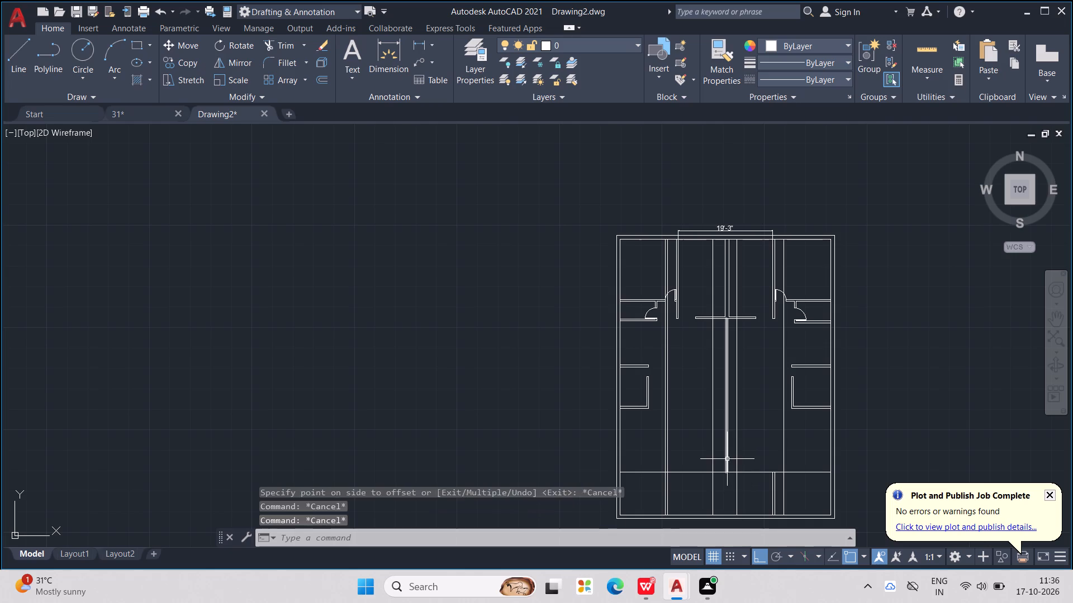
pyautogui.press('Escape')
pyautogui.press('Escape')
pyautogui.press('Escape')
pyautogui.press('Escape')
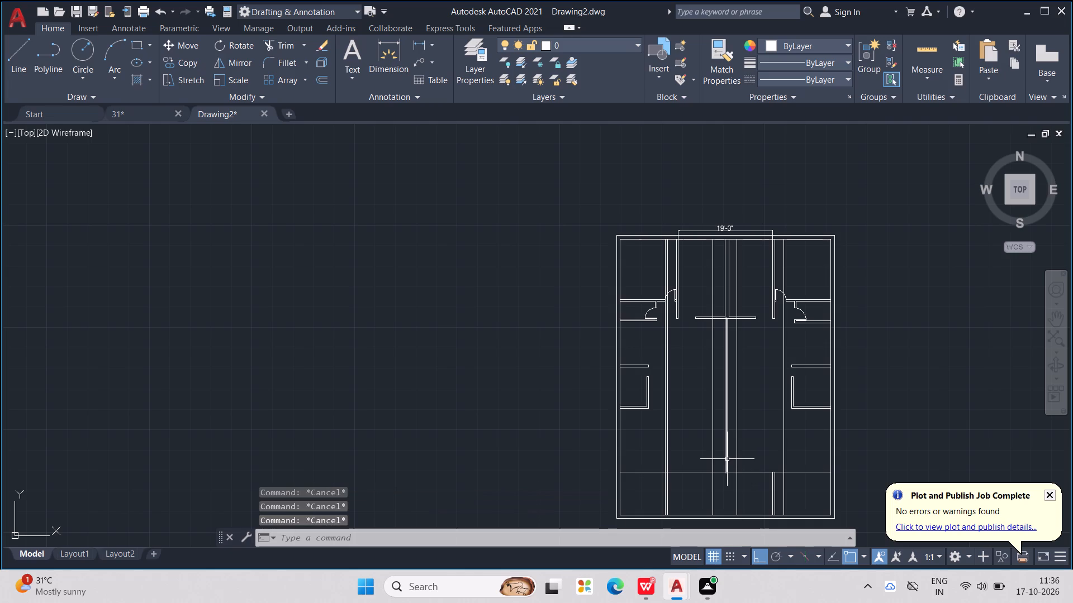
# Offset the lower horizontal room line 13' upward, toward the side rooms.
pyautogui.write('OFF')
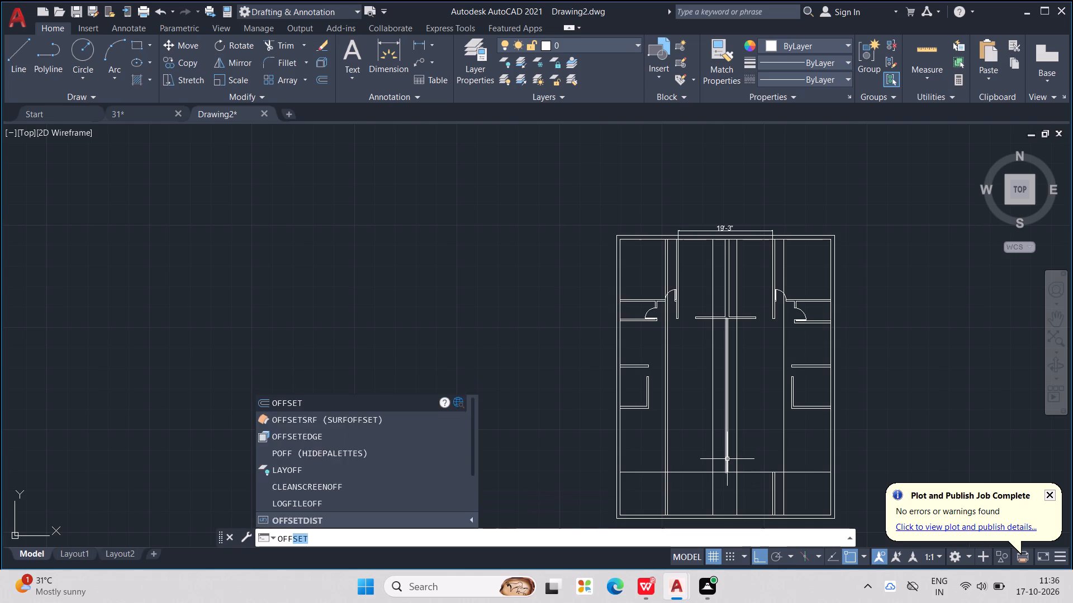
pyautogui.press('Return')
pyautogui.write("13'")
pyautogui.press('Return')
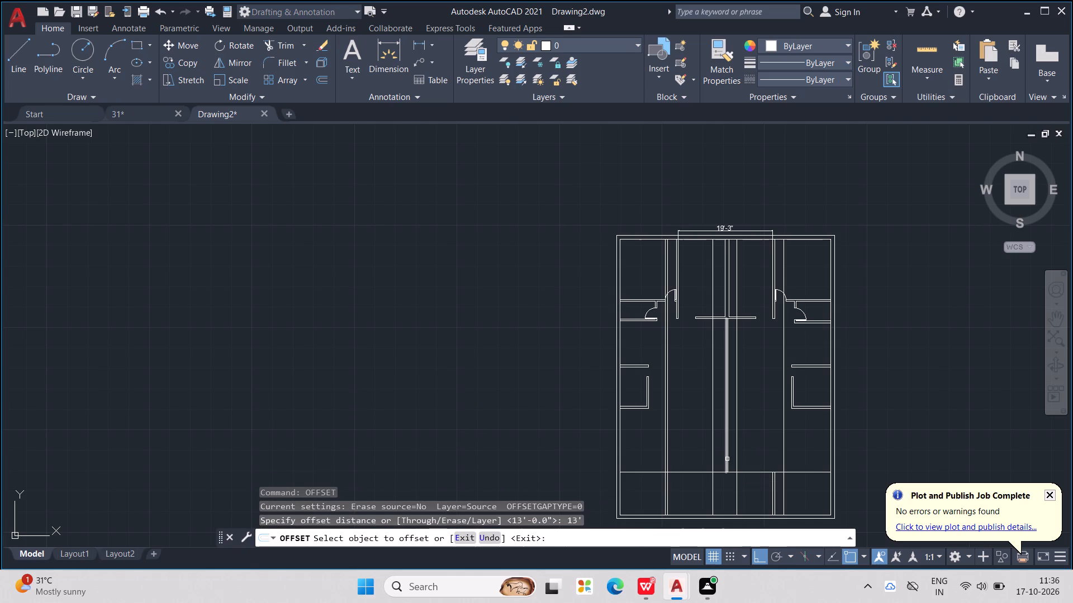
pyautogui.click(688, 473)
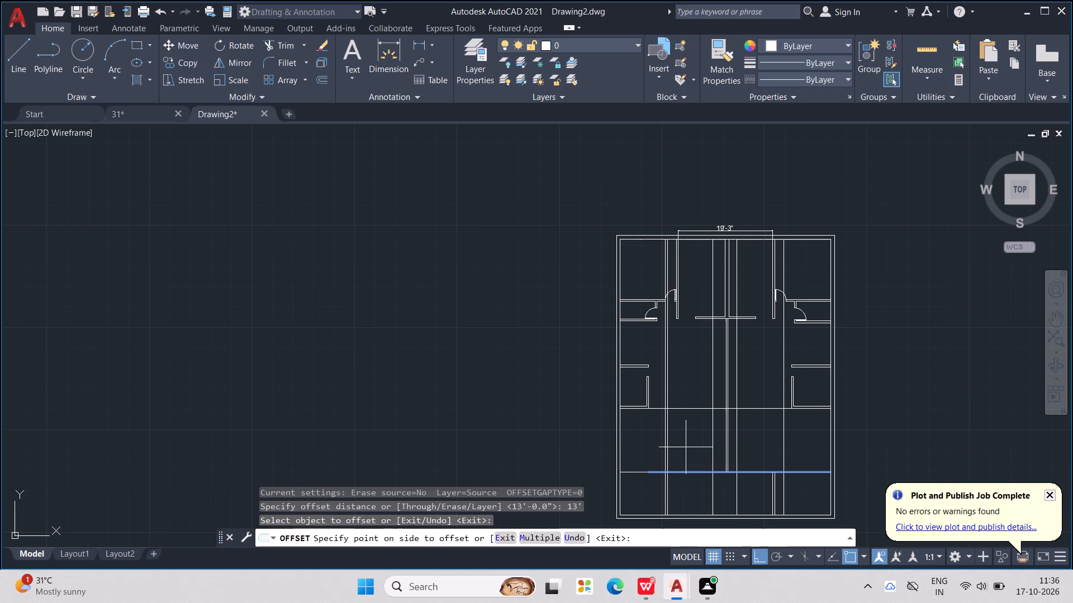
pyautogui.click(692, 440)
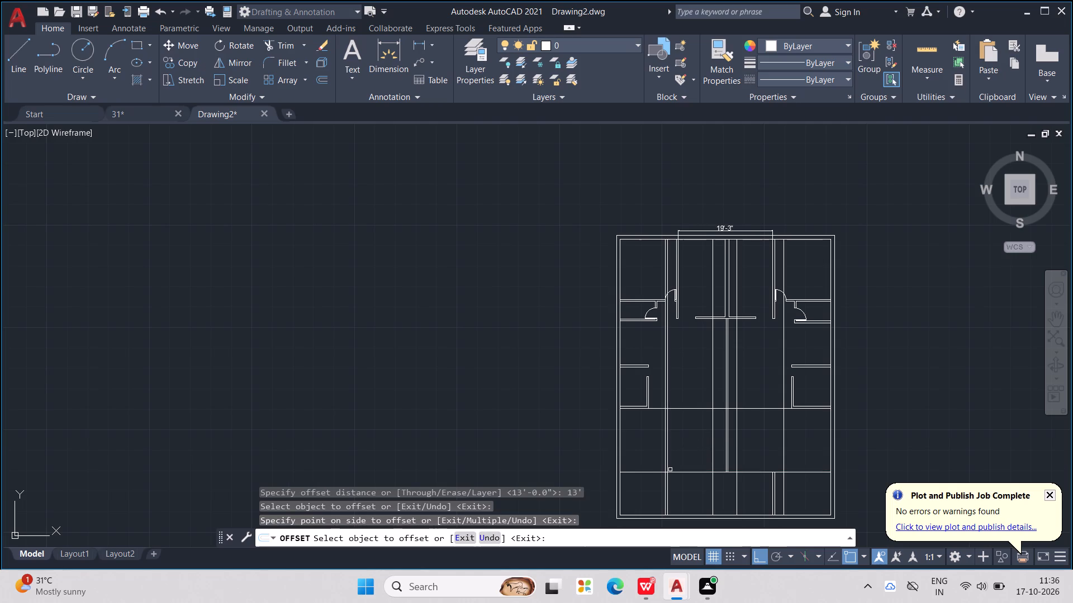
pyautogui.scroll(2, 672, 406)
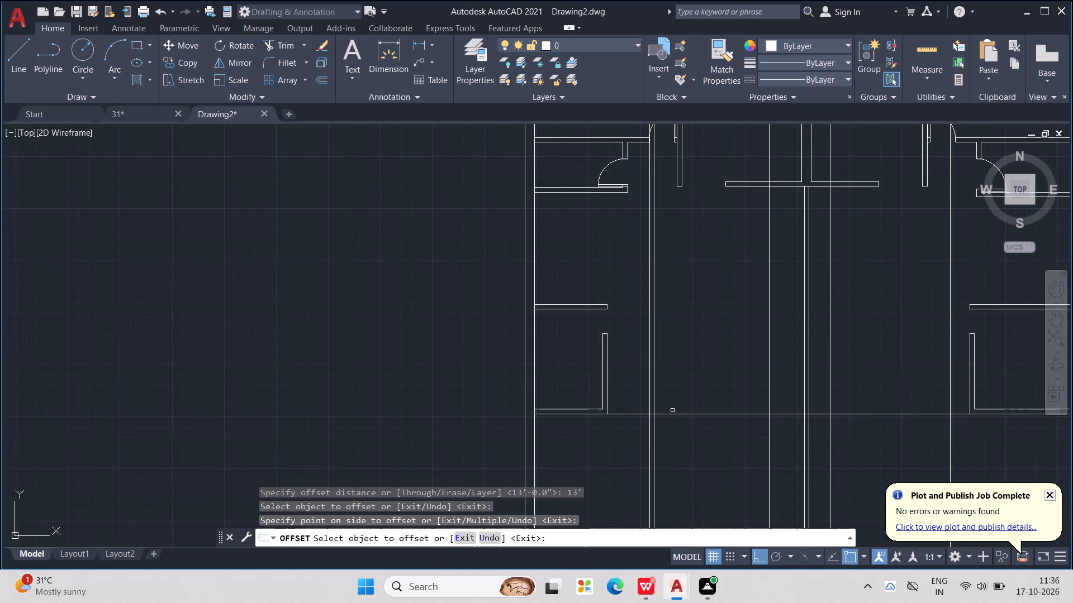
pyautogui.scroll(-2, 677, 414)
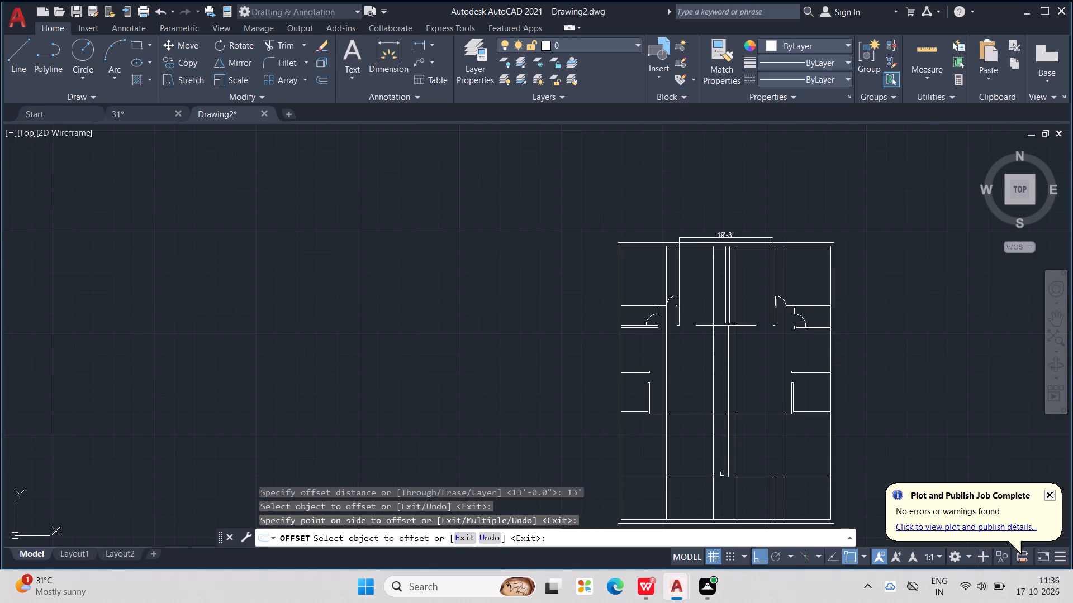
pyautogui.press('Escape')
pyautogui.press('Escape')
pyautogui.press('Escape')
pyautogui.press('Escape')
pyautogui.press('Escape')
pyautogui.press('Escape')
pyautogui.press('Escape')
pyautogui.press('Escape')
pyautogui.press('Escape')
pyautogui.press('Escape')
pyautogui.press('Escape')
pyautogui.press('Escape')
pyautogui.press('Escape')
pyautogui.press('Escape')
pyautogui.press('Escape')
pyautogui.press('Escape')
pyautogui.press('Escape')
pyautogui.press('Escape')
pyautogui.press('Escape')
# Offset the new horizontal line upward by 4.5" to form a full-width crosswall.
pyautogui.write('OFF')
pyautogui.press('Return')
pyautogui.write('4.5"')
pyautogui.press('Return')
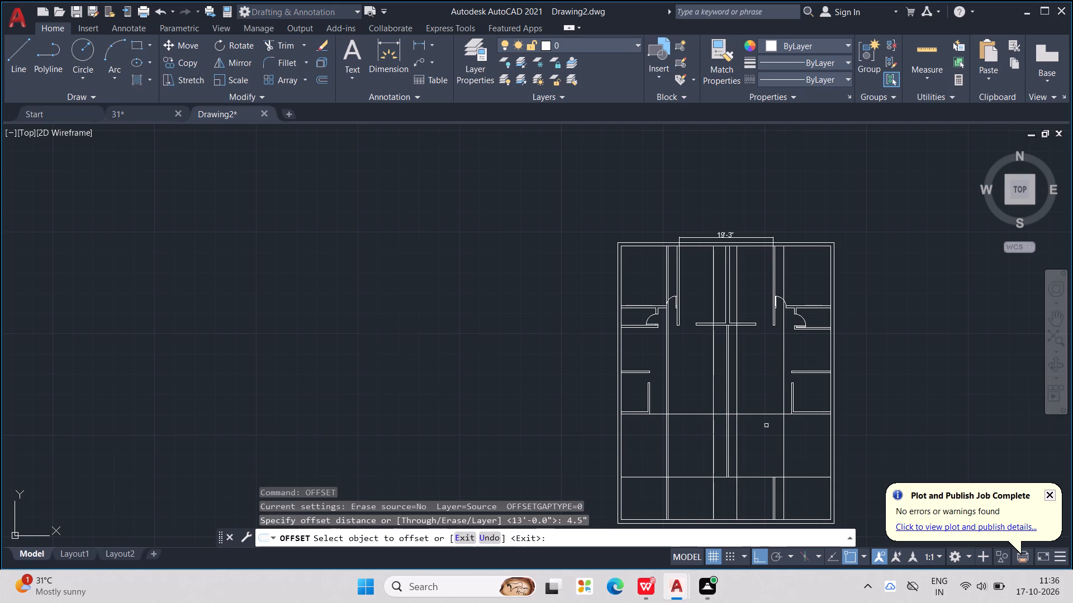
pyautogui.click(771, 412)
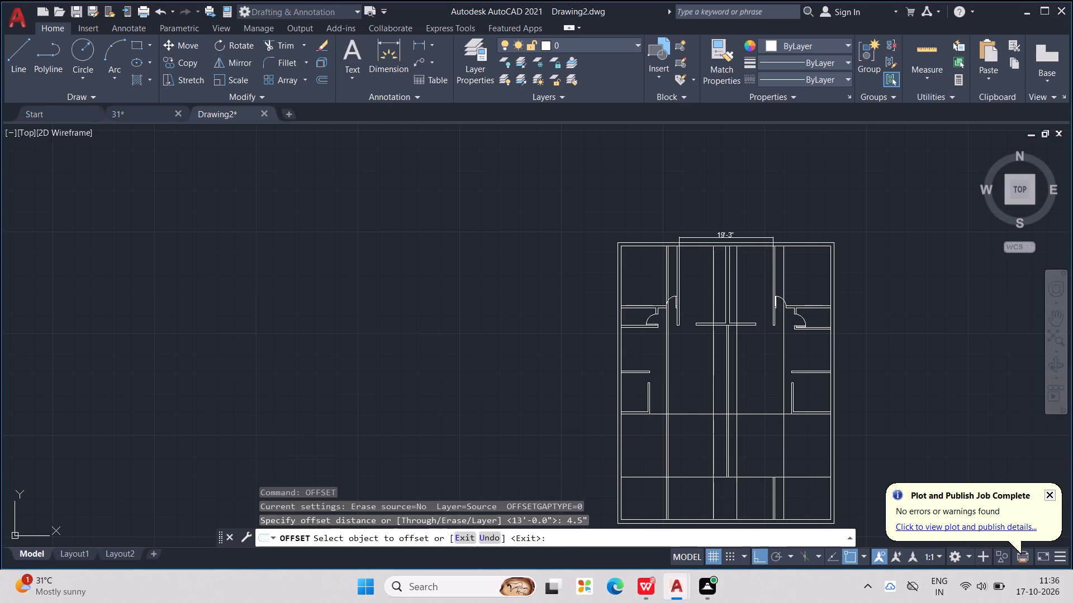
pyautogui.click(773, 414)
pyautogui.click(768, 402)
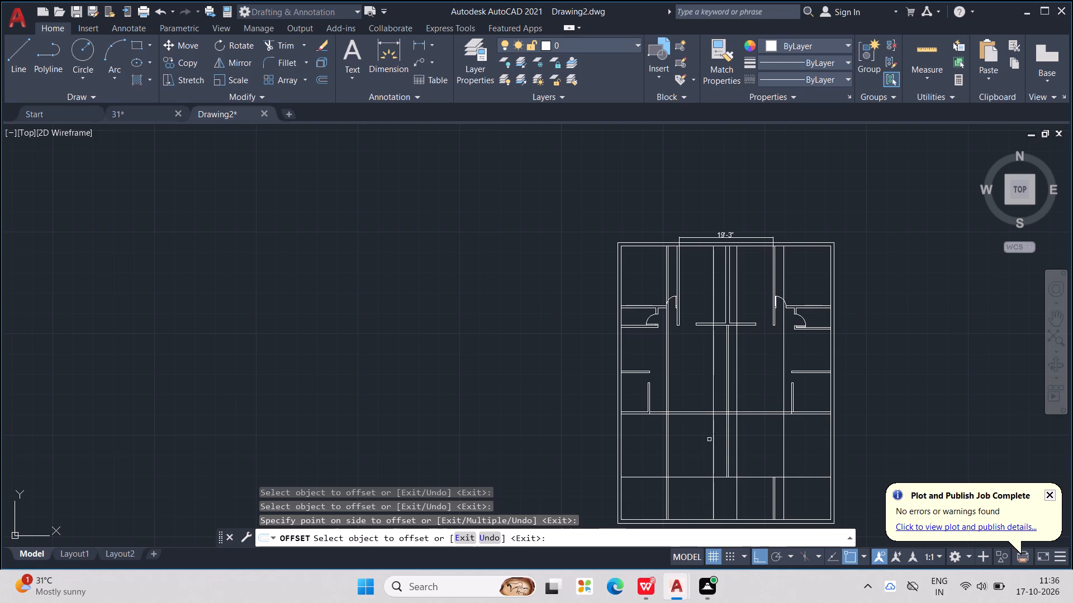
pyautogui.press('Escape')
pyautogui.press('Escape')
pyautogui.press('Escape')
pyautogui.press('Escape')
pyautogui.press('Escape')
pyautogui.press('Escape')
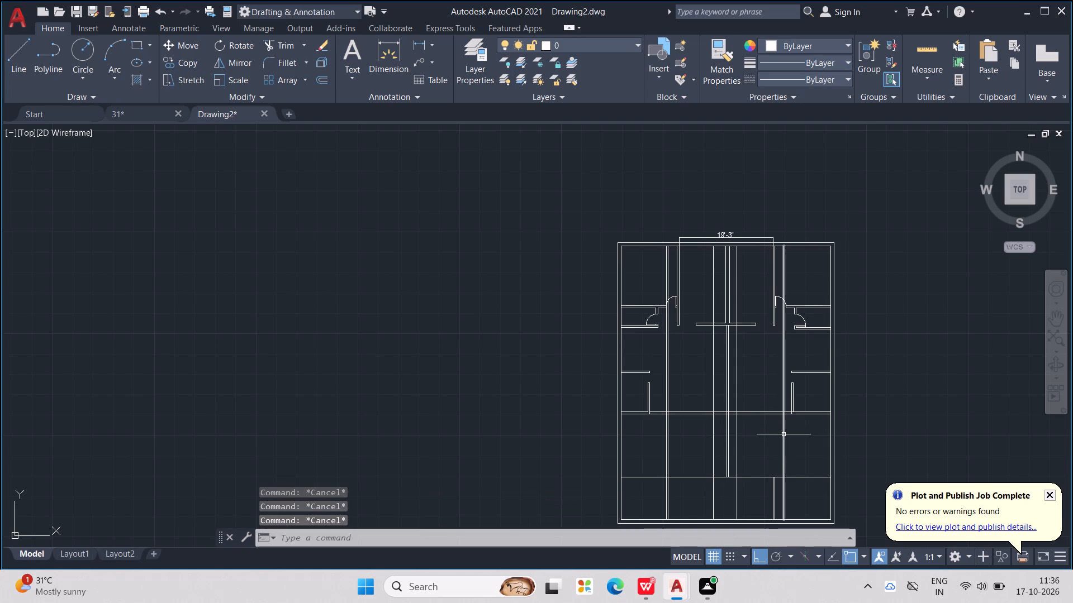
pyautogui.press('Escape')
# Offset the new vertical line in the right half by 4.5" to its right to form a partition.
pyautogui.write('OFF')
pyautogui.press('Return')
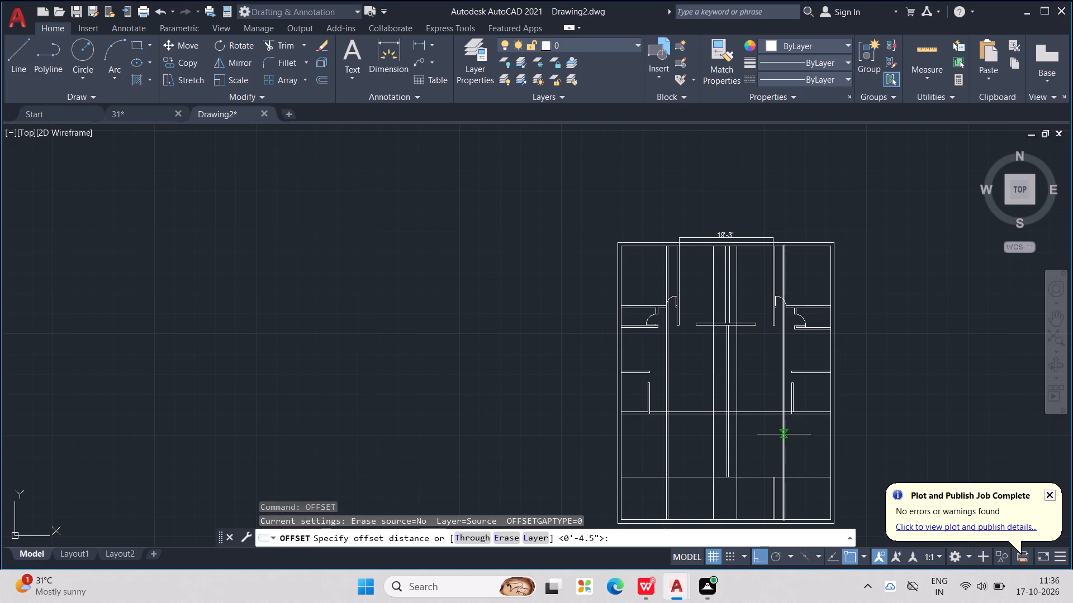
pyautogui.write('4.5"')
pyautogui.press('Return')
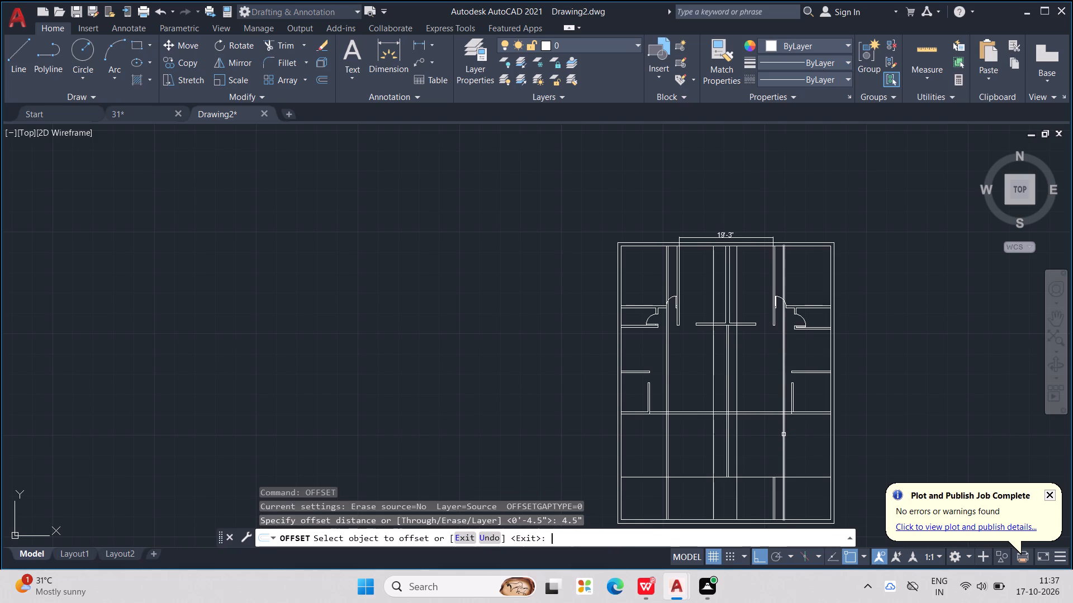
pyautogui.scroll(1, 797, 433)
pyautogui.moveTo(797, 449); pyautogui.dragTo(746, 416, button='middle')
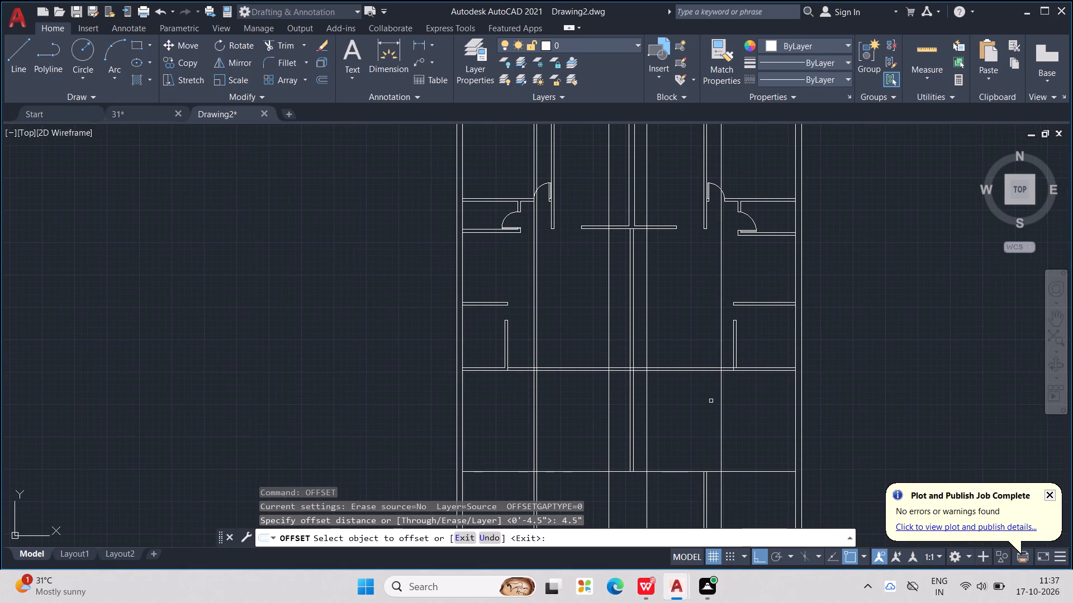
pyautogui.click(723, 389)
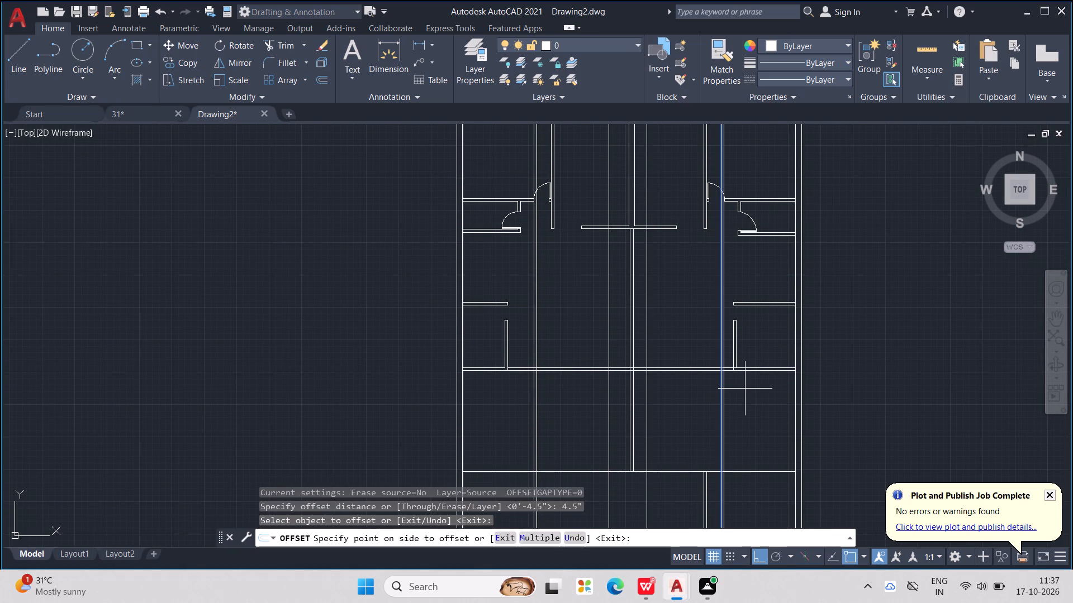
pyautogui.click(745, 389)
pyautogui.press('Escape')
pyautogui.press('Escape')
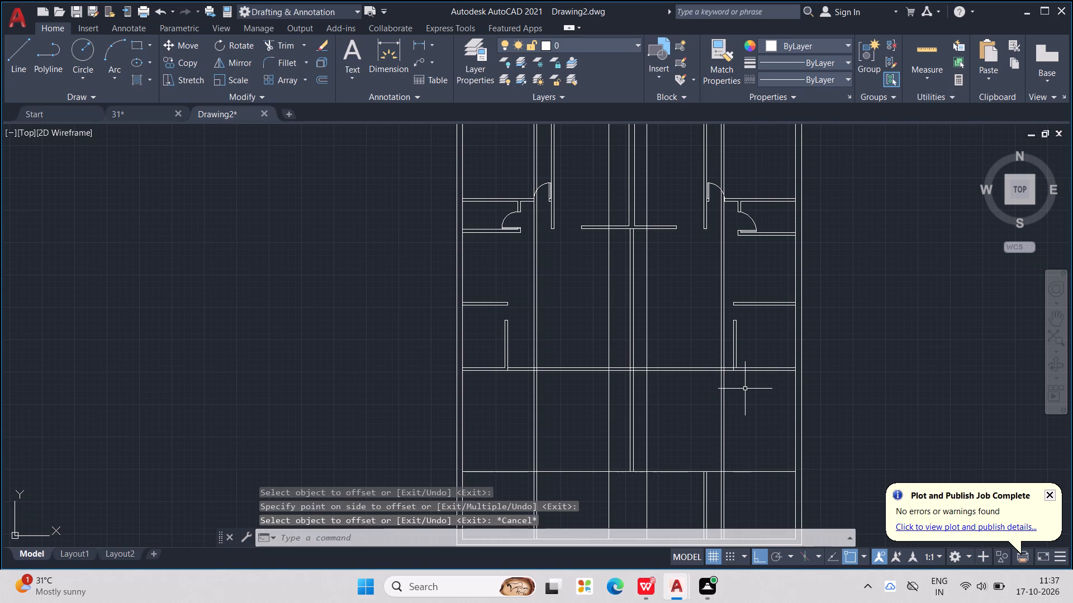
pyautogui.press('Escape')
pyautogui.press('Escape')
pyautogui.press('Escape')
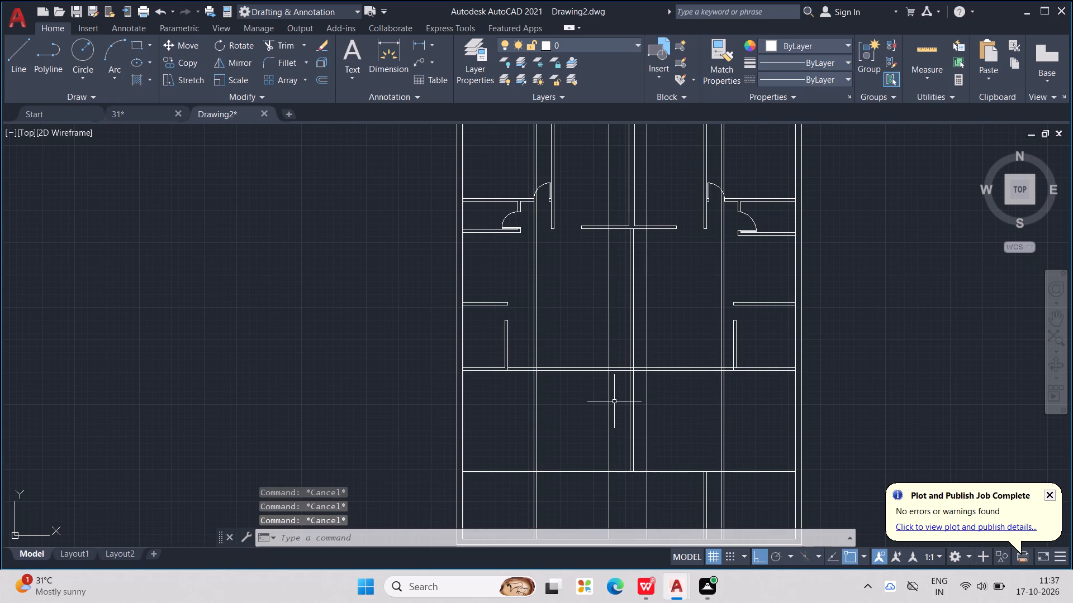
# Trim both side partitions and the two lines flanking the central partition, between the new full-width crosswall and the upper walls.
pyautogui.write('TR')
pyautogui.press('Return')
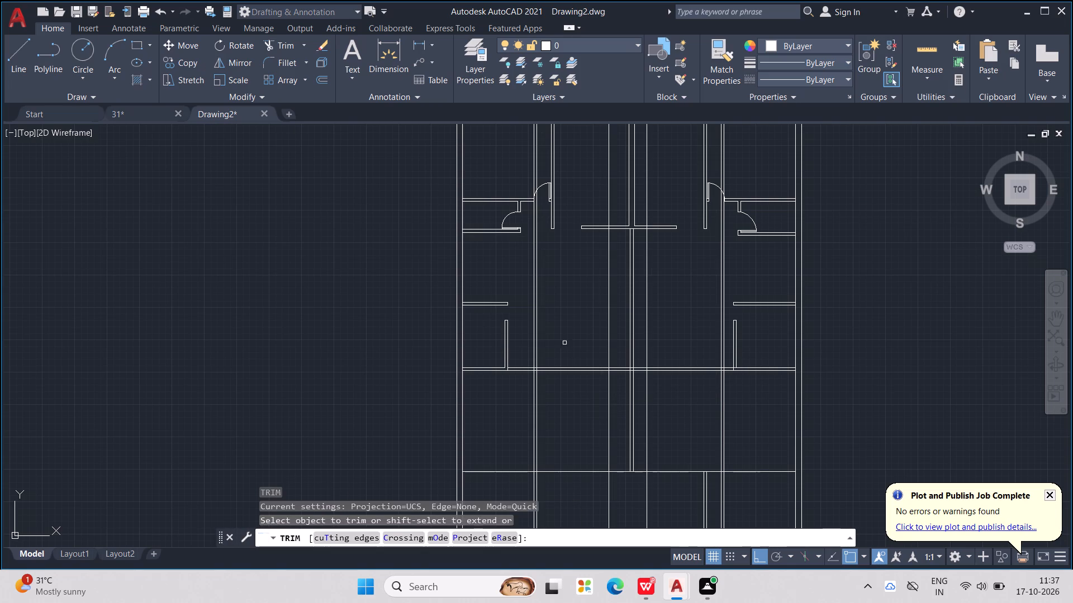
pyautogui.moveTo(555, 333); pyautogui.dragTo(529, 342)
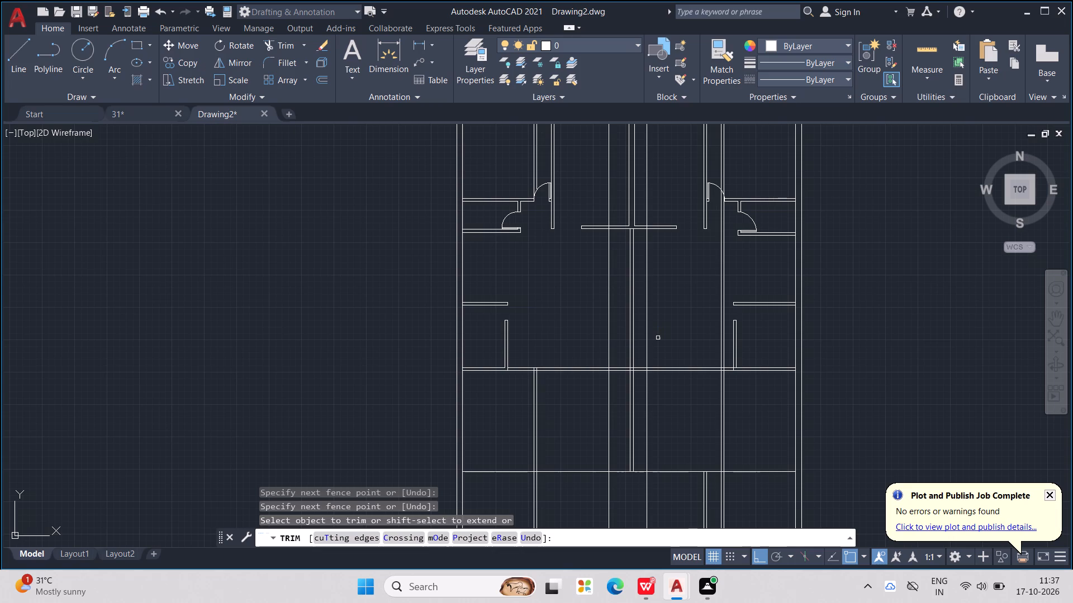
pyautogui.moveTo(658, 338); pyautogui.dragTo(643, 343)
pyautogui.click(609, 339)
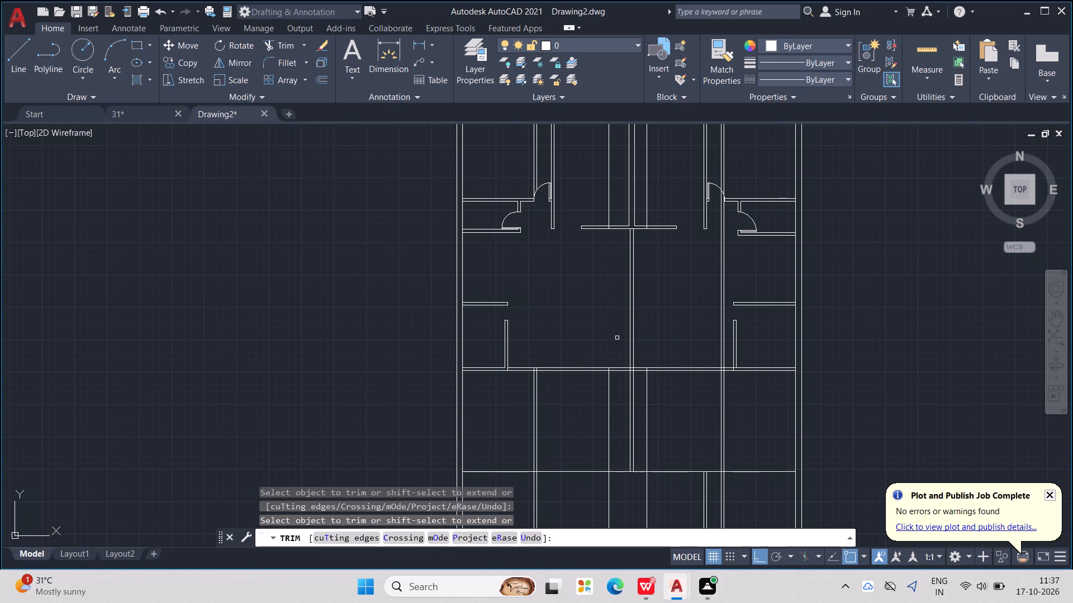
pyautogui.moveTo(731, 281); pyautogui.dragTo(700, 291)
# Trim the rest of the right side partition's lines above its door, up to the top outer wall.
pyautogui.moveTo(700, 290); pyautogui.dragTo(706, 385, button='middle')
pyautogui.scroll(-1, 703, 290)
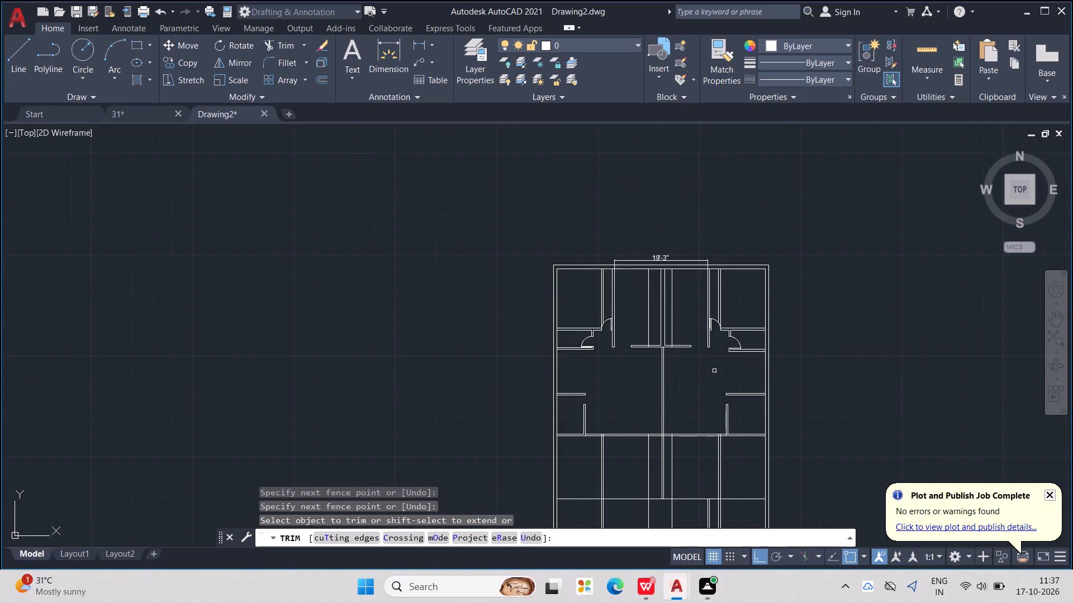
pyautogui.scroll(2, 730, 279)
pyautogui.moveTo(723, 286); pyautogui.dragTo(673, 318)
# Trim the two single lines flanking the central partition between the short upper crosswall and the top outer wall.
pyautogui.scroll(-2, 676, 315)
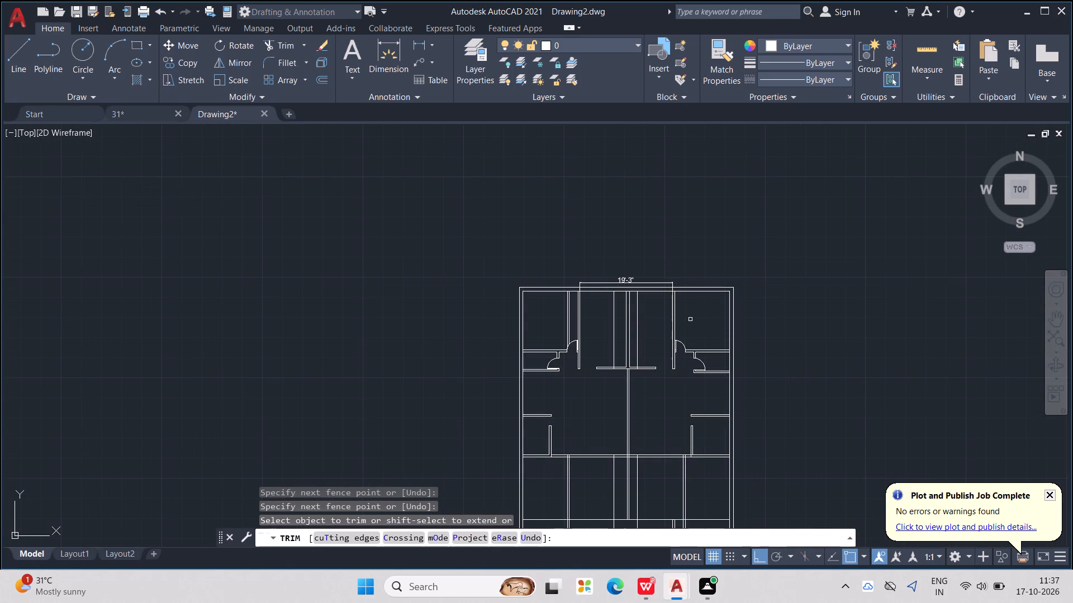
pyautogui.click(635, 362)
pyautogui.click(644, 339)
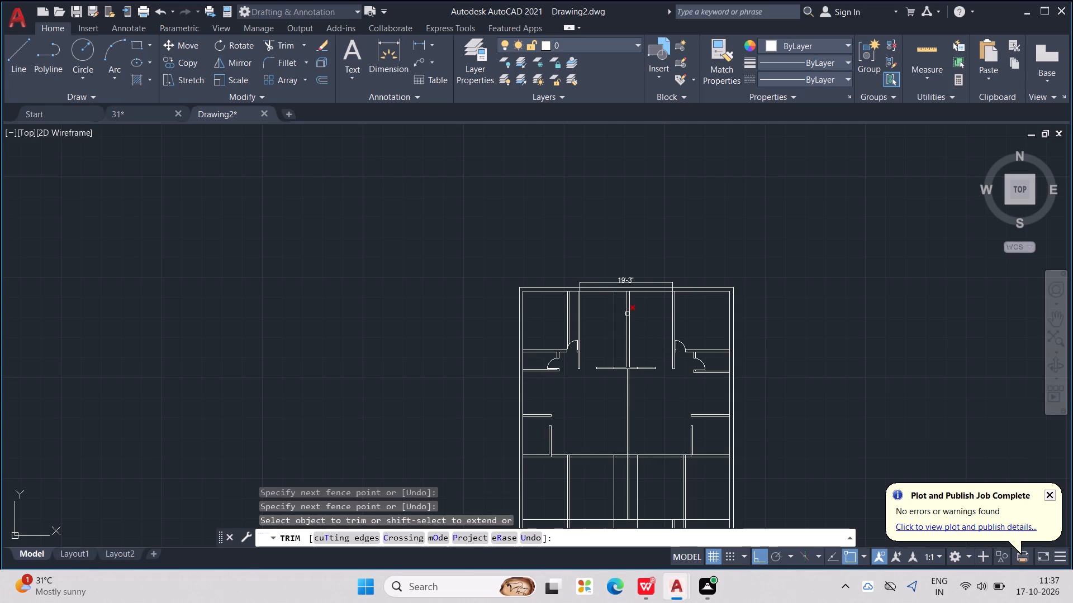
pyautogui.click(629, 313)
pyautogui.hotkey('ctrl', 'z')
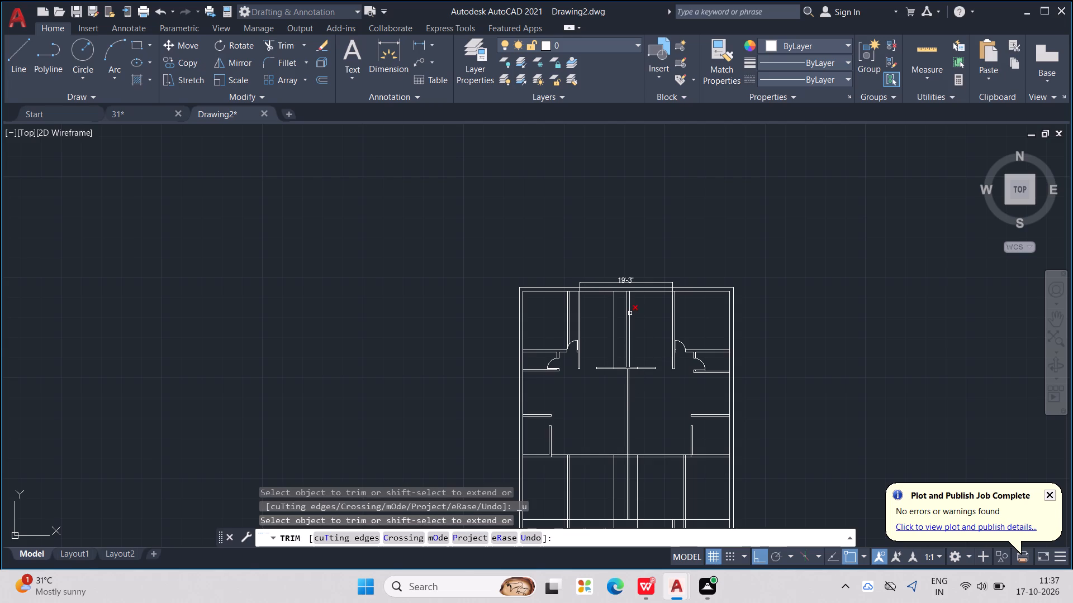
pyautogui.scroll(2, 630, 314)
pyautogui.moveTo(602, 342); pyautogui.dragTo(577, 360)
# Trim the two short leftover segments inside the upper crosswall, one on each side of the central partition.
pyautogui.scroll(1, 583, 448)
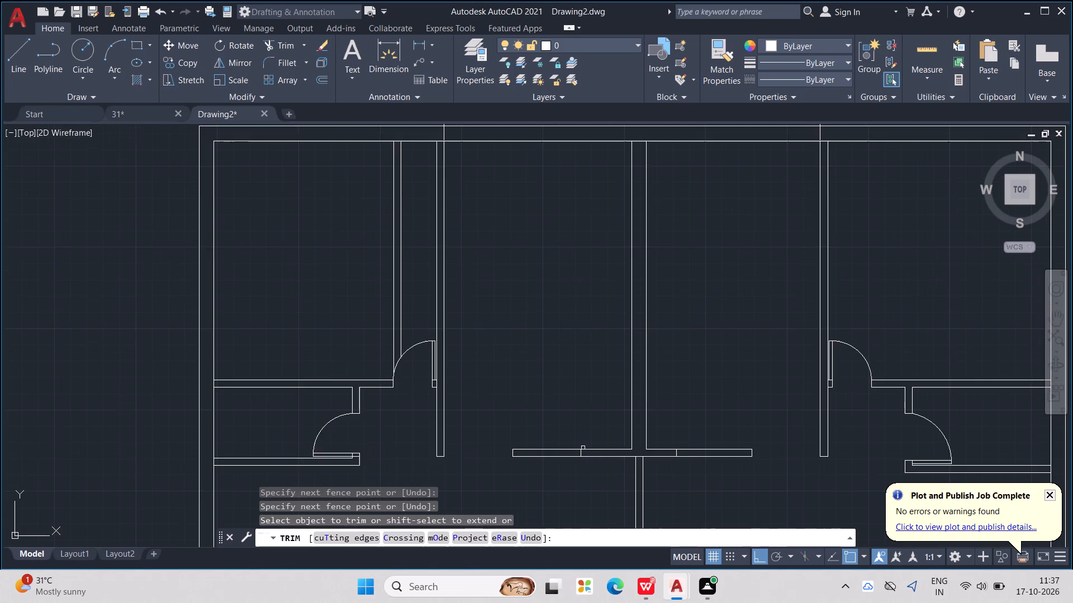
pyautogui.scroll(2, 583, 453)
pyautogui.moveTo(583, 453); pyautogui.dragTo(567, 456)
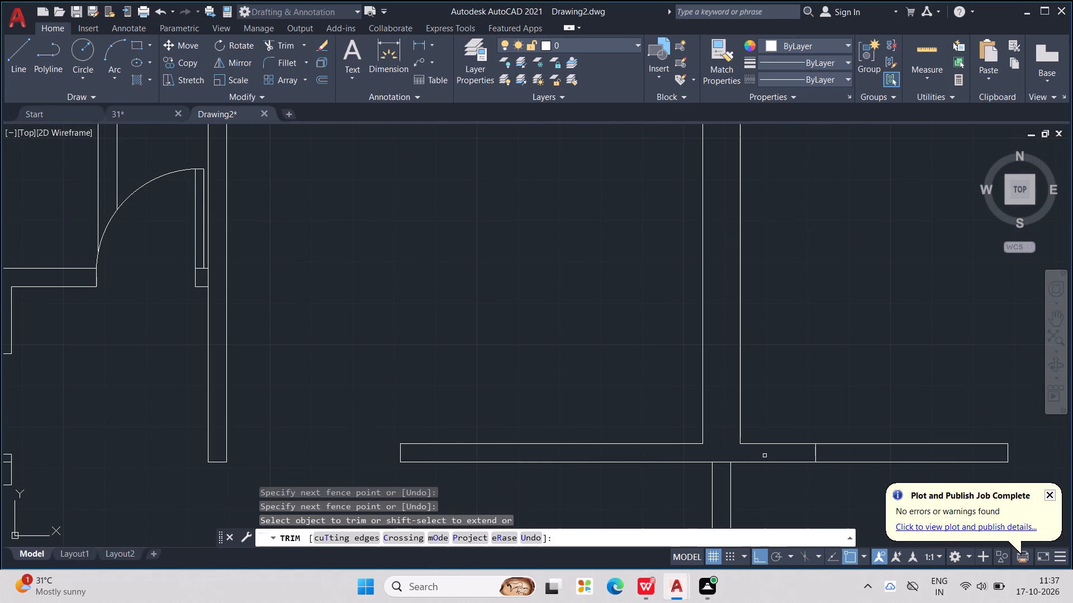
pyautogui.scroll(-2, 765, 456)
pyautogui.scroll(2, 799, 461)
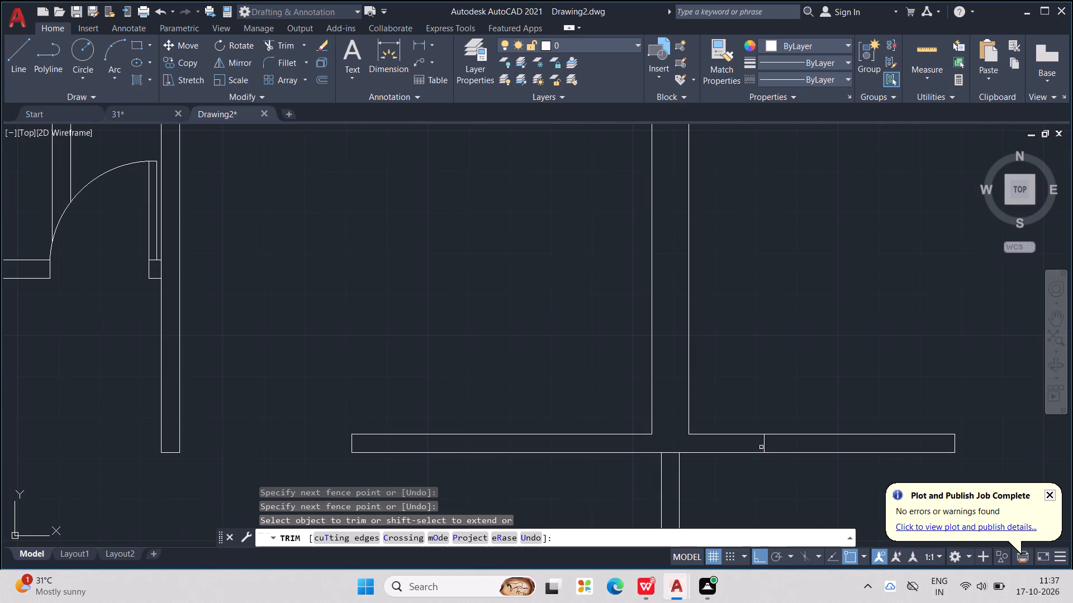
pyautogui.click(763, 446)
# Trim the left side partition's remaining lines above the door arc, up to the top outer wall.
pyautogui.scroll(-2, 763, 446)
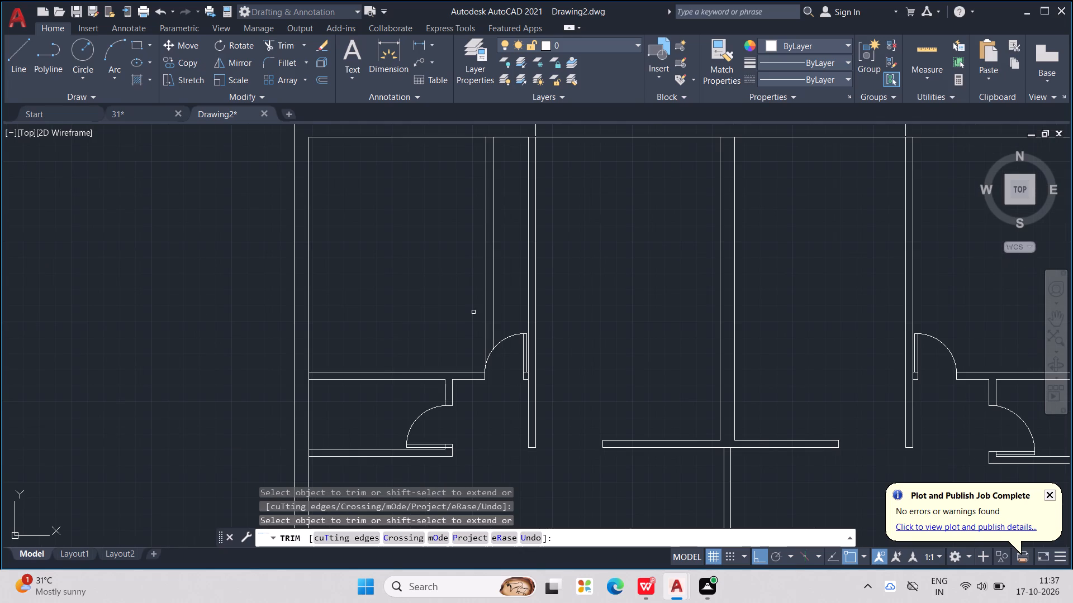
pyautogui.moveTo(469, 295); pyautogui.dragTo(505, 272)
pyautogui.scroll(-3, 505, 272)
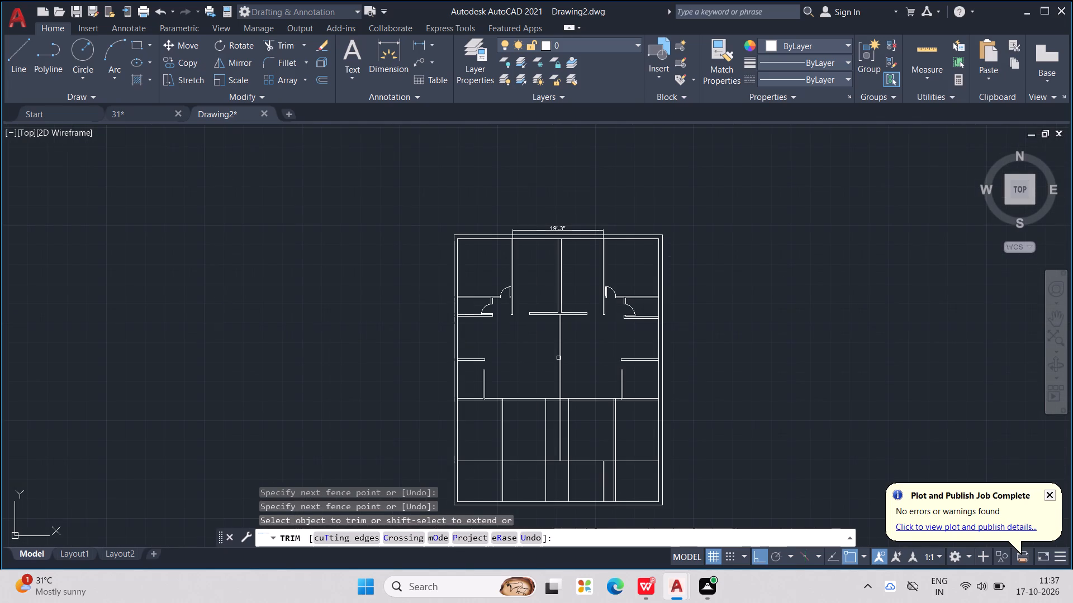
# Trim away the short double-line partition in the bottom strip, just beside the right side partition.
pyautogui.moveTo(601, 392); pyautogui.dragTo(633, 301, button='middle')
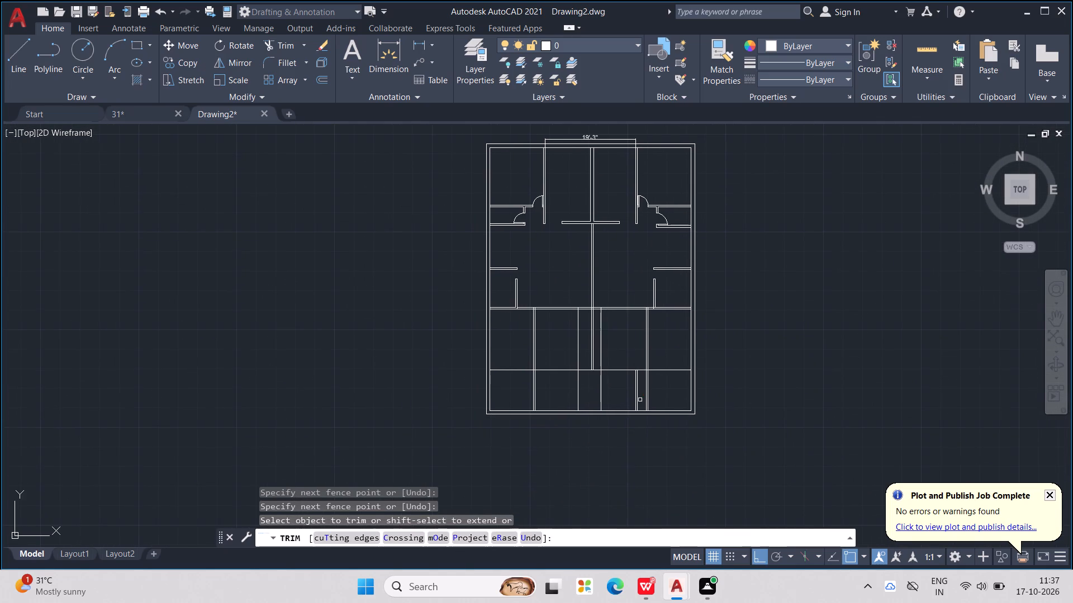
pyautogui.scroll(2, 640, 400)
pyautogui.moveTo(636, 391); pyautogui.dragTo(605, 390)
pyautogui.scroll(-2, 605, 357)
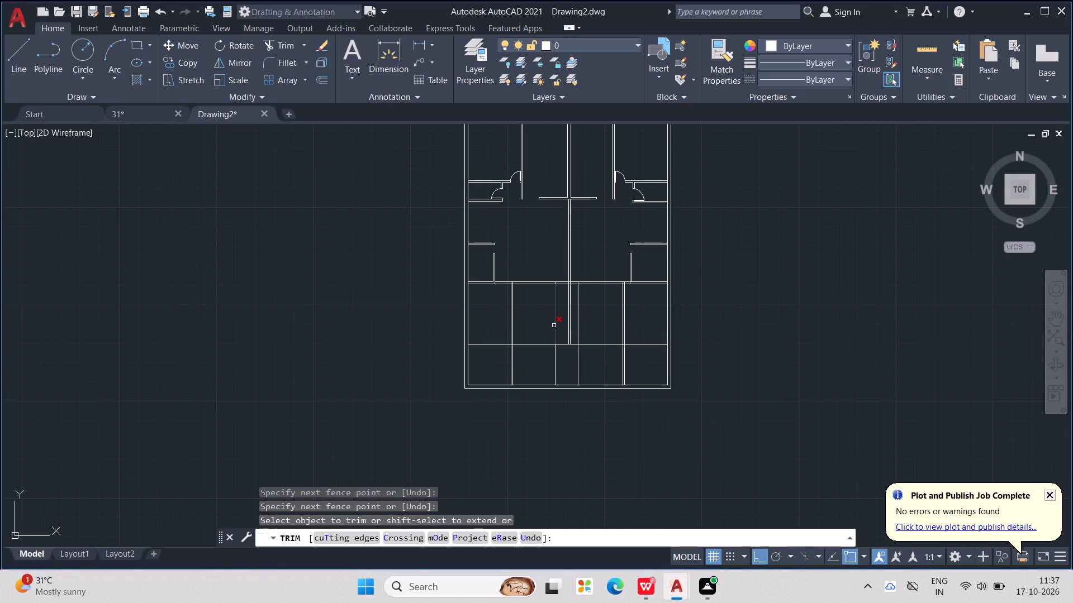
pyautogui.press('Escape')
pyautogui.press('Escape')
pyautogui.press('Escape')
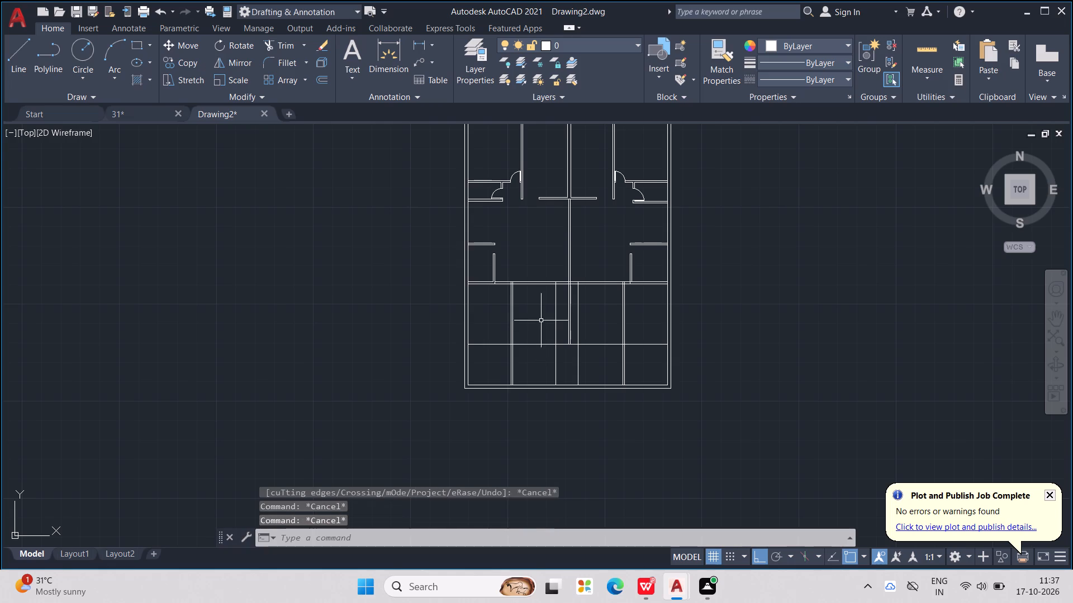
pyautogui.press('Escape')
pyautogui.press('Escape')
pyautogui.press('Escape')
pyautogui.press('Escape')
pyautogui.moveTo(566, 300); pyautogui.dragTo(567, 355, button='middle')
pyautogui.press('Escape')
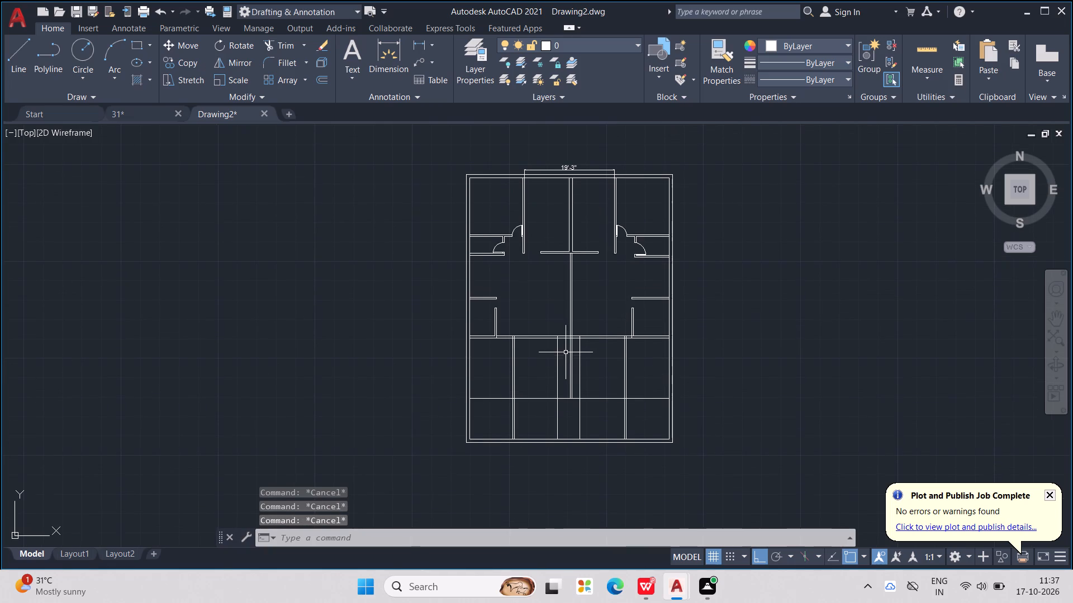
pyautogui.press('Escape')
pyautogui.press('Escape')
pyautogui.press('Escape')
pyautogui.press('Escape')
# Trim both lines of the lower crosswall between the central partition and the single line flanking it on each side.
pyautogui.write('TR')
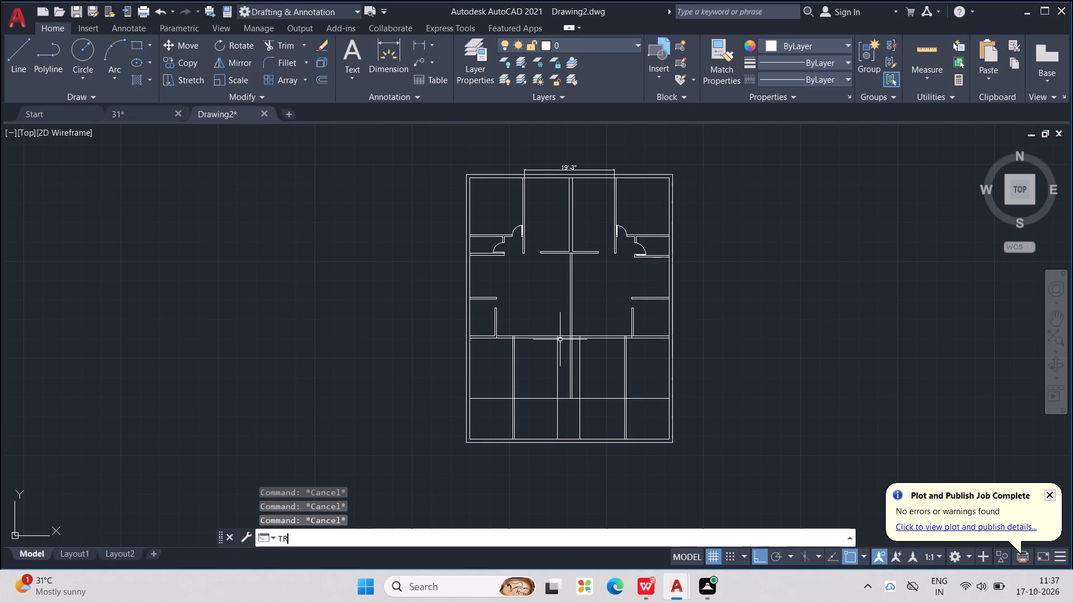
pyautogui.press('Return')
pyautogui.scroll(2, 558, 352)
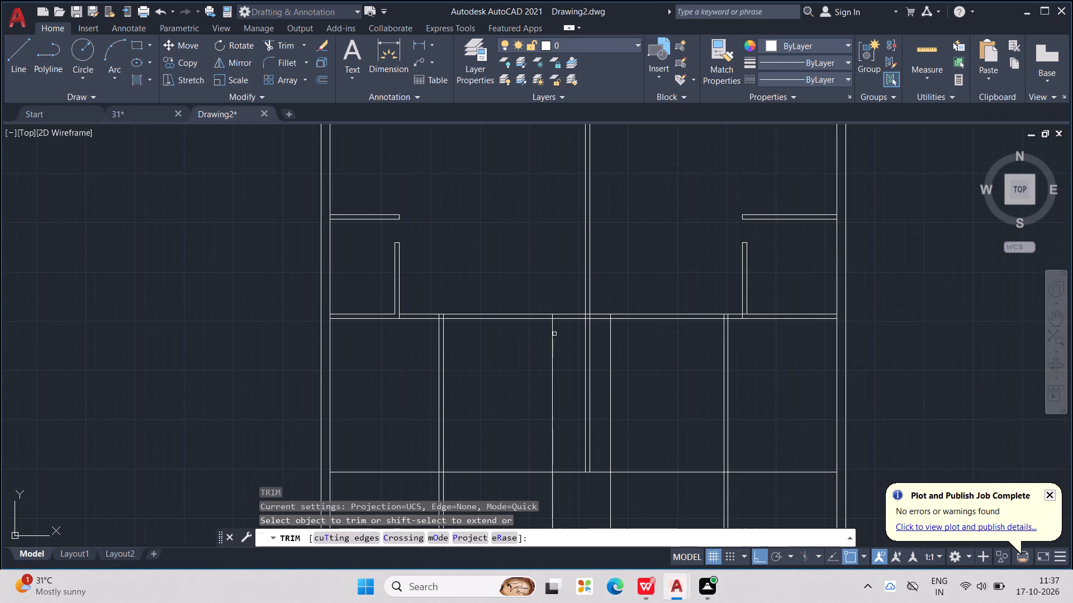
pyautogui.moveTo(565, 309); pyautogui.dragTo(568, 327)
pyautogui.scroll(2, 595, 320)
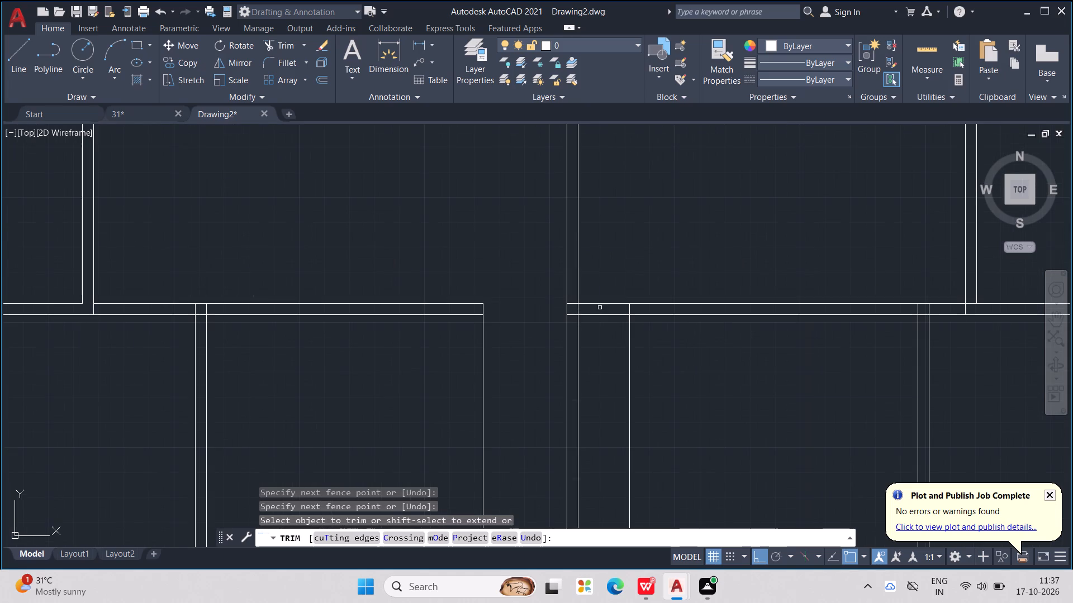
pyautogui.click(601, 303)
pyautogui.moveTo(601, 303); pyautogui.dragTo(607, 323)
pyautogui.moveTo(607, 318); pyautogui.dragTo(607, 306)
pyautogui.scroll(1, 564, 320)
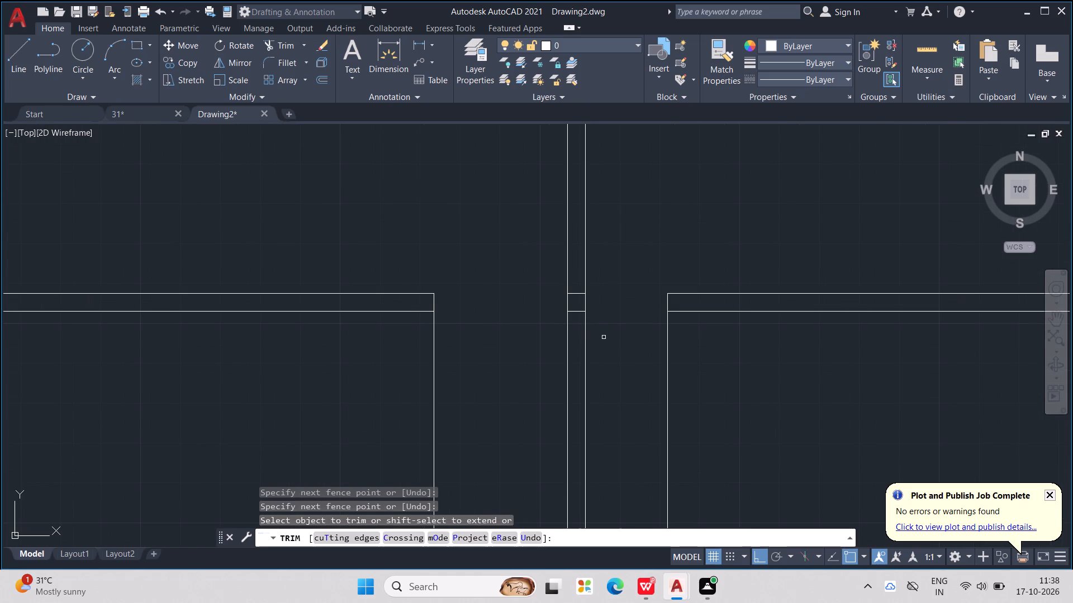
pyautogui.scroll(-3, 609, 334)
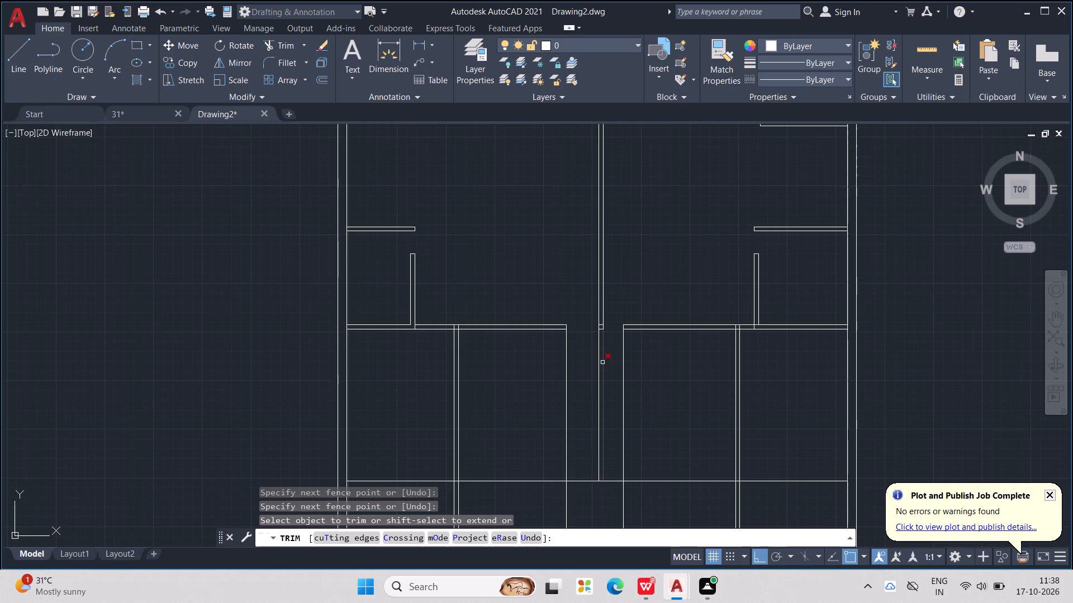
pyautogui.scroll(-2, 602, 357)
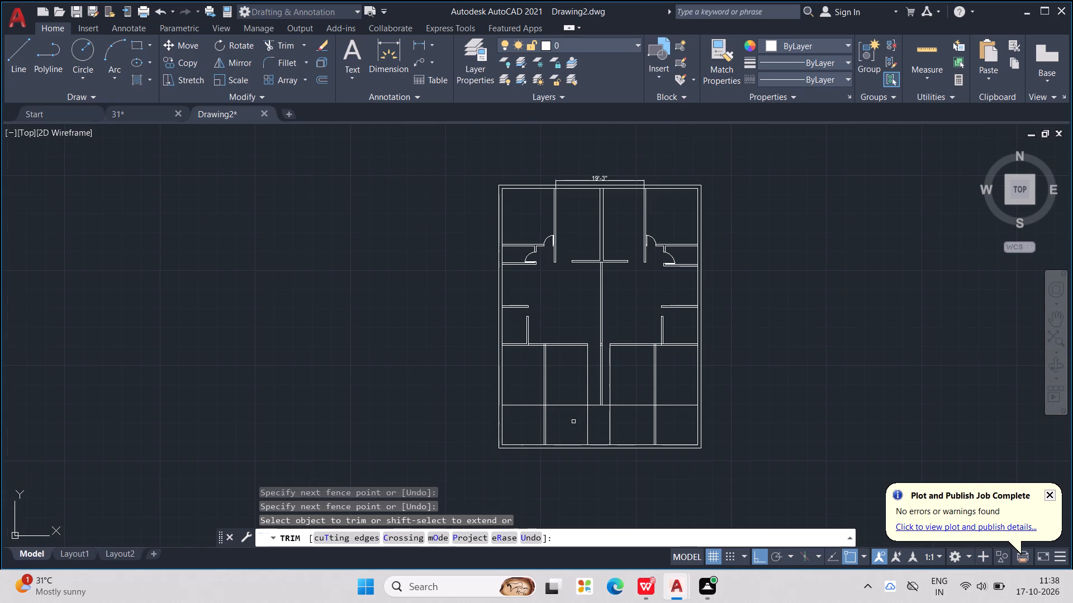
# Trim the left and right side partitions' double lines within the bottom strip, below its upper horizontal line.
pyautogui.scroll(1, 573, 425)
pyautogui.moveTo(571, 425); pyautogui.dragTo(511, 429)
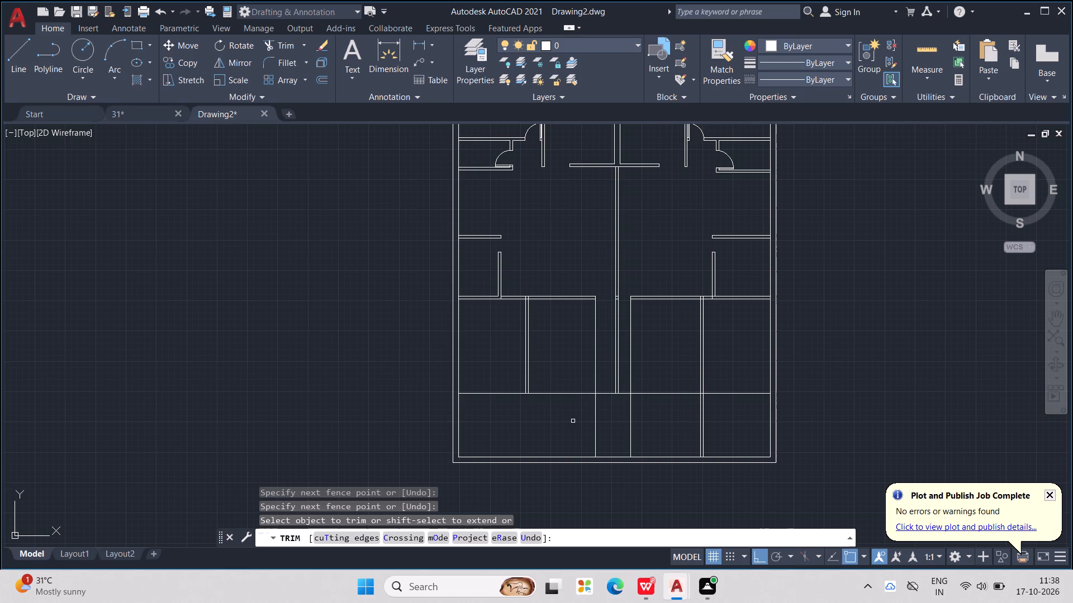
pyautogui.moveTo(727, 413); pyautogui.dragTo(687, 415)
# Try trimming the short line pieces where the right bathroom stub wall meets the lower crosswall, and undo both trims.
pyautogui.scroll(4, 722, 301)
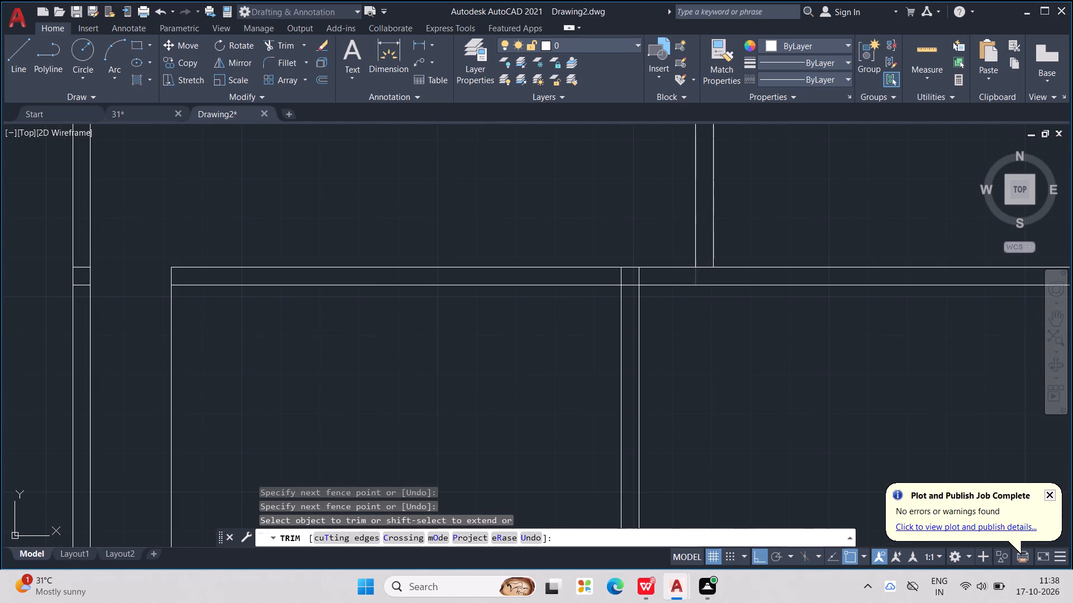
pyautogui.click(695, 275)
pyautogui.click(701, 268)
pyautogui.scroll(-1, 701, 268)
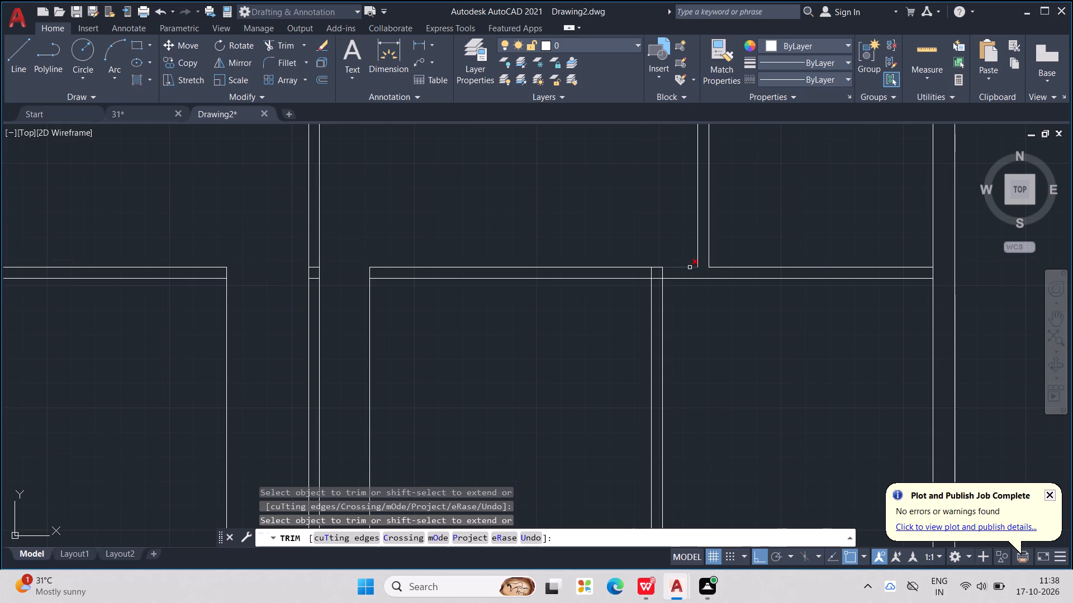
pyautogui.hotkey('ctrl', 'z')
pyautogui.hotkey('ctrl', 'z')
# Trim the lower crosswall between the right side partition and the right stub wall, clearing the overlapping segments at both corners.
pyautogui.scroll(1, 721, 297)
pyautogui.scroll(2, 668, 308)
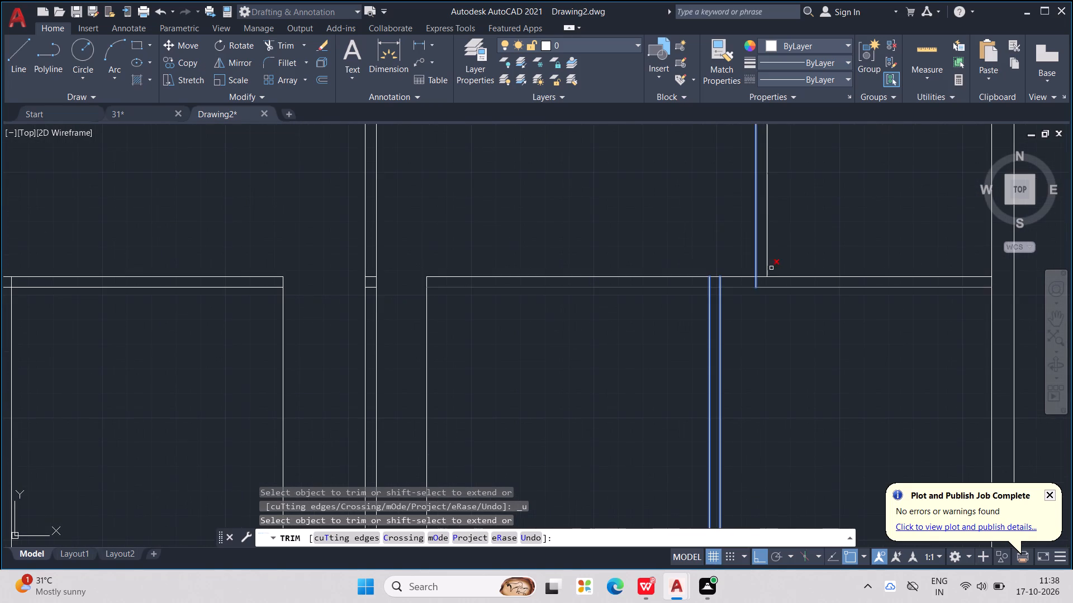
pyautogui.scroll(2, 760, 277)
pyautogui.click(754, 272)
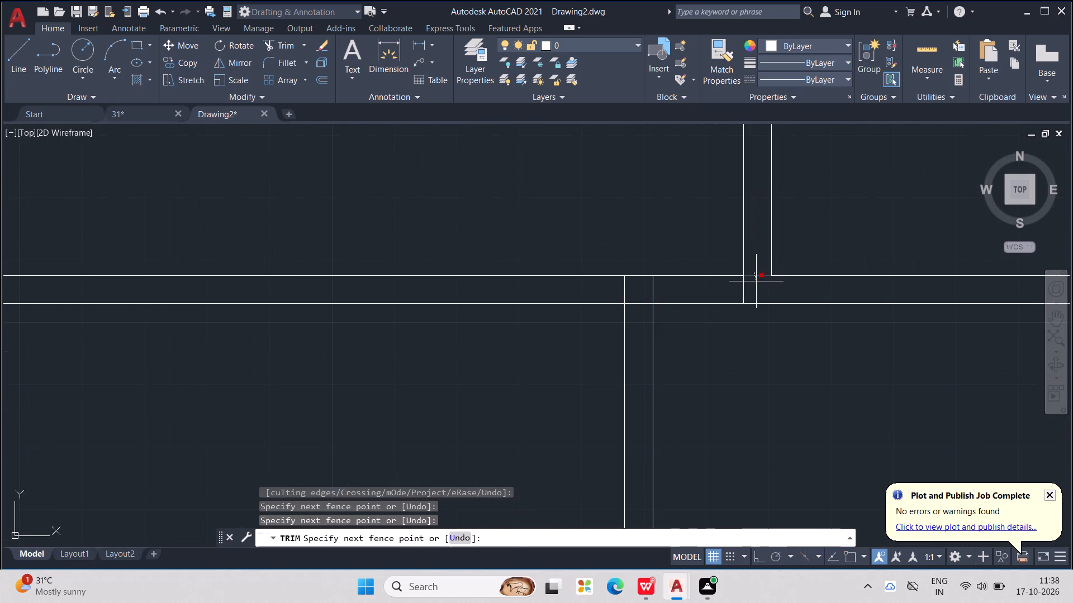
pyautogui.click(756, 281)
pyautogui.moveTo(681, 257); pyautogui.dragTo(705, 318)
pyautogui.scroll(2, 630, 315)
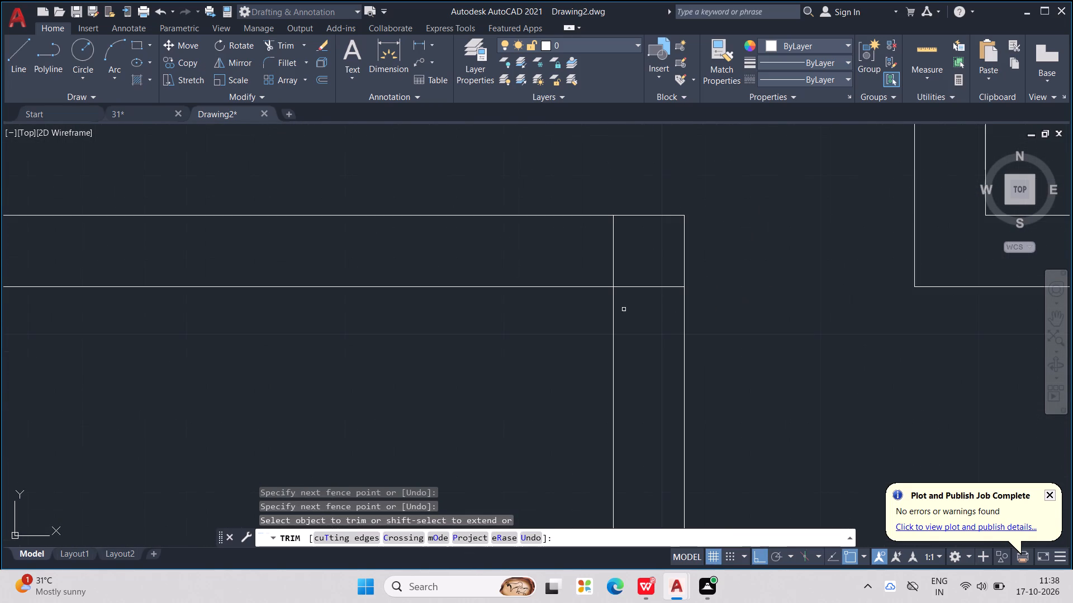
pyautogui.moveTo(592, 269); pyautogui.dragTo(654, 308)
pyautogui.scroll(-5, 654, 308)
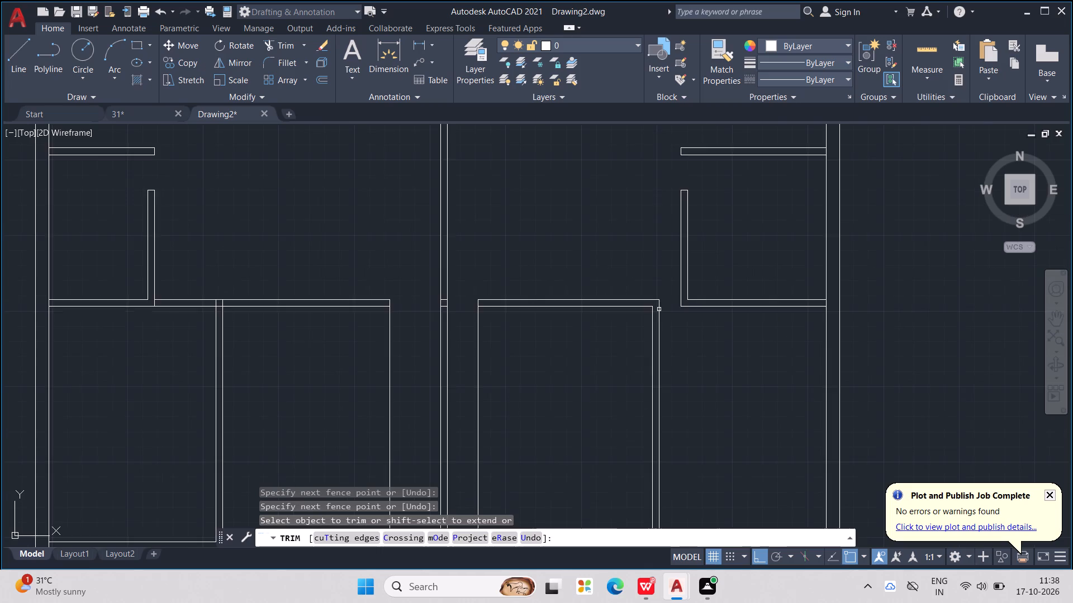
# Trim the lower crosswall between the left stub wall and the left side partition, clearing the overlapping segments at the partition's corner.
pyautogui.scroll(-2, 659, 309)
pyautogui.scroll(1, 516, 324)
pyautogui.moveTo(472, 328); pyautogui.dragTo(485, 332, button='middle')
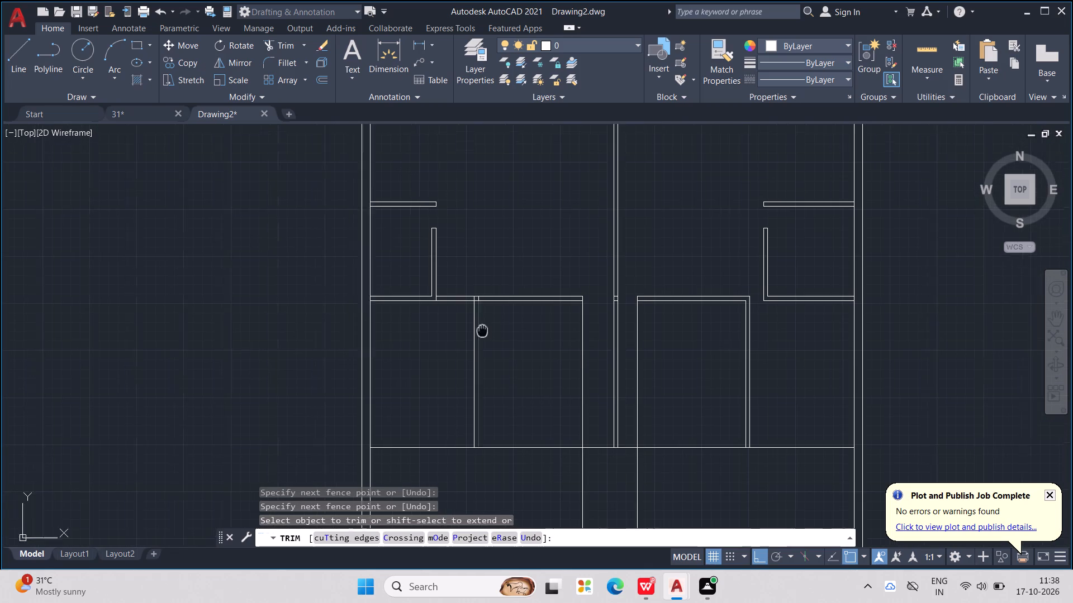
pyautogui.moveTo(485, 332); pyautogui.dragTo(581, 348, button='middle')
pyautogui.scroll(2, 528, 318)
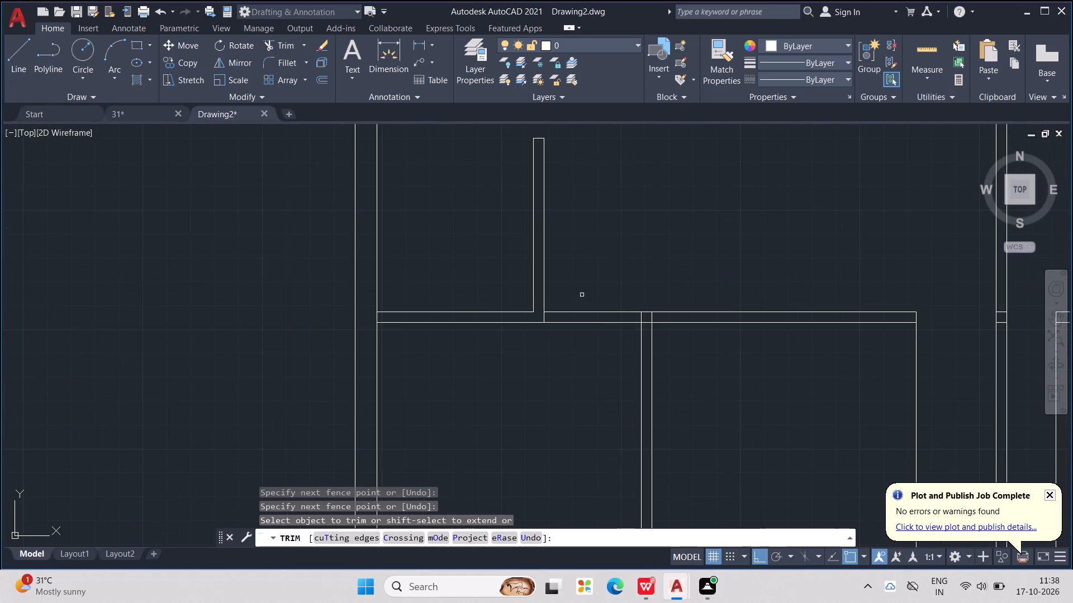
pyautogui.moveTo(583, 295); pyautogui.dragTo(598, 332)
pyautogui.scroll(2, 632, 321)
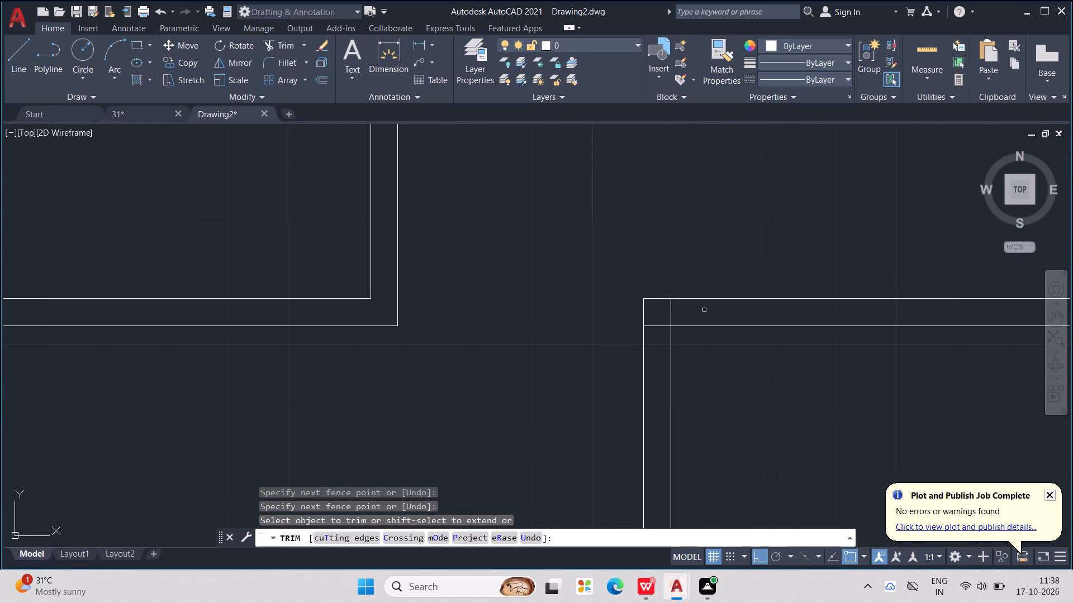
pyautogui.moveTo(705, 308); pyautogui.dragTo(659, 340)
pyautogui.scroll(-4, 653, 341)
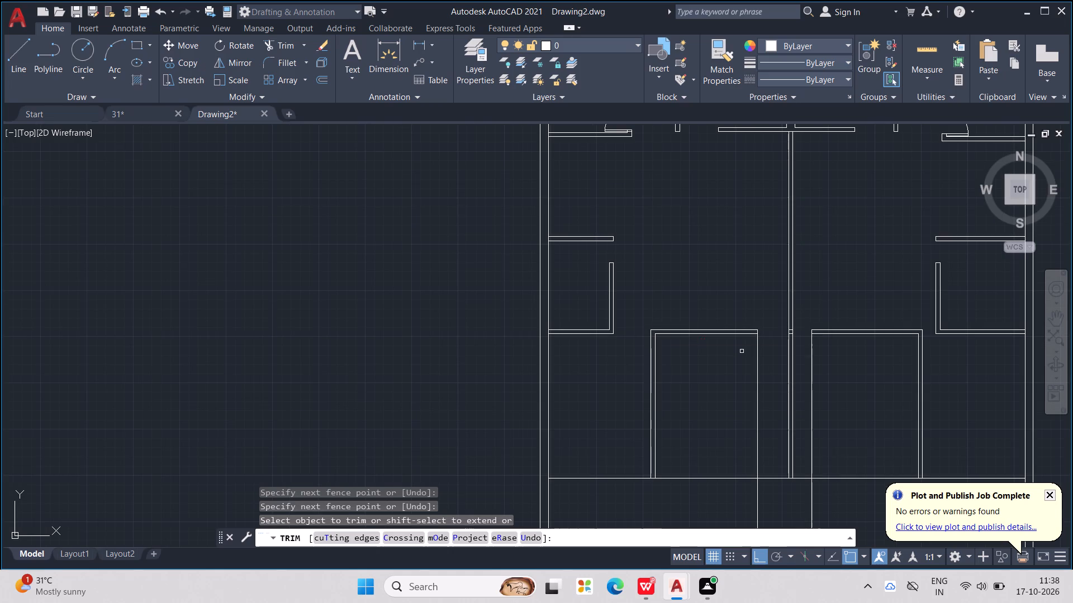
# Trim the two single lines flanking the central partition between the lower crosswall and the bottom strip's upper line.
pyautogui.moveTo(764, 354); pyautogui.dragTo(739, 381)
pyautogui.moveTo(805, 353); pyautogui.dragTo(835, 353)
# Trim the two short crosswall segments left inside the central partition at the lower crosswall's level.
pyautogui.scroll(3, 770, 329)
pyautogui.scroll(2, 834, 338)
pyautogui.moveTo(843, 329); pyautogui.dragTo(857, 397)
pyautogui.scroll(-5, 846, 365)
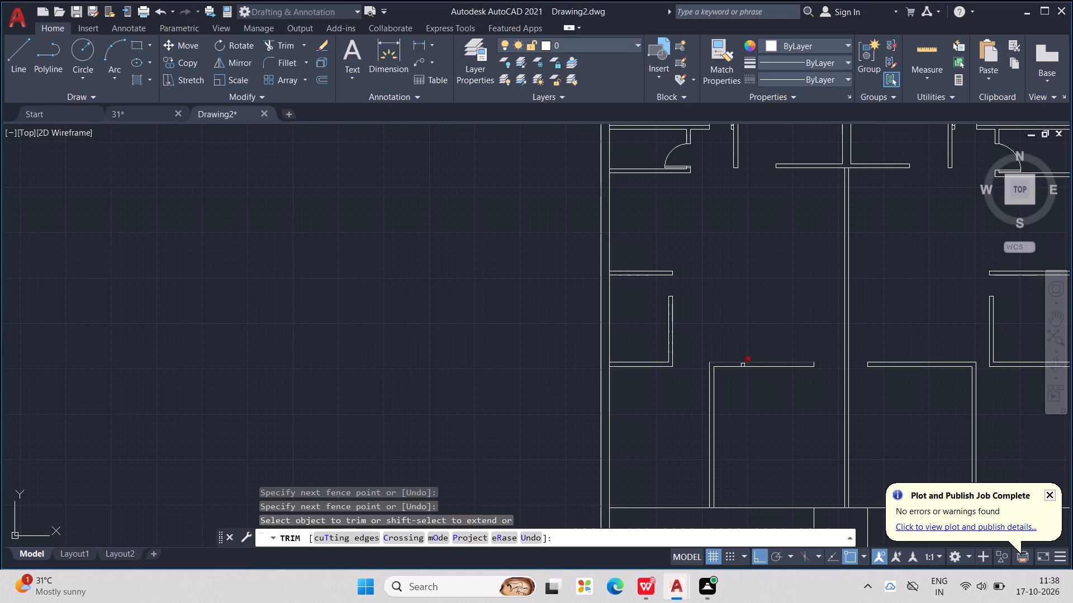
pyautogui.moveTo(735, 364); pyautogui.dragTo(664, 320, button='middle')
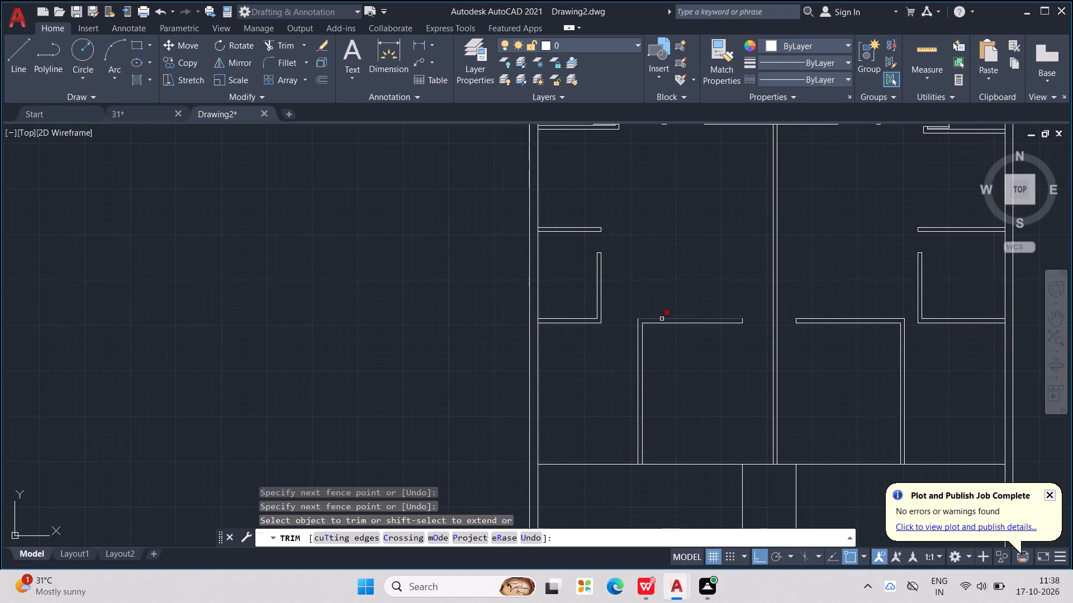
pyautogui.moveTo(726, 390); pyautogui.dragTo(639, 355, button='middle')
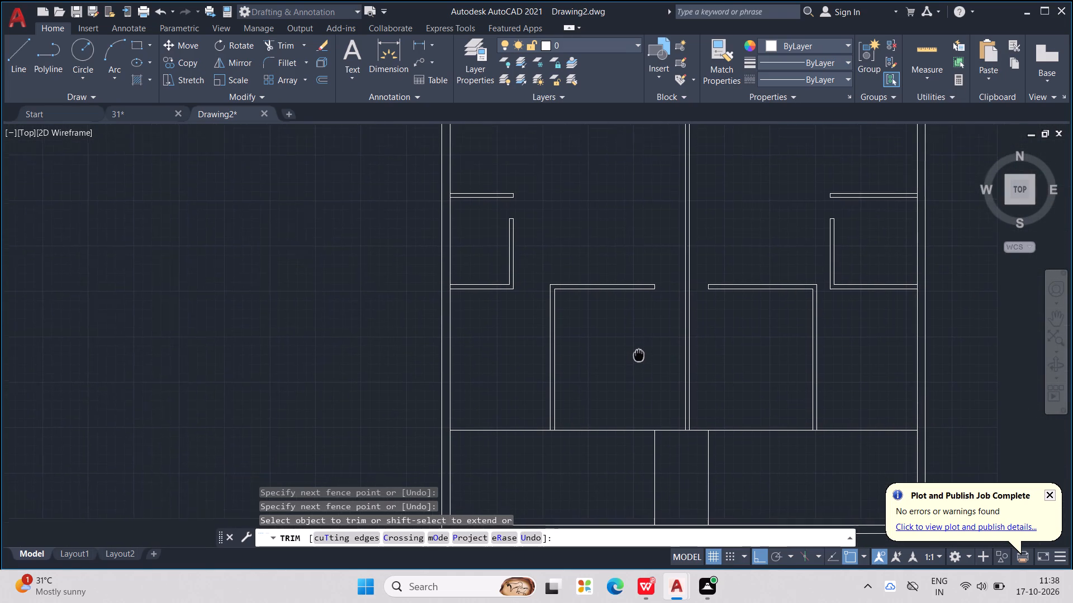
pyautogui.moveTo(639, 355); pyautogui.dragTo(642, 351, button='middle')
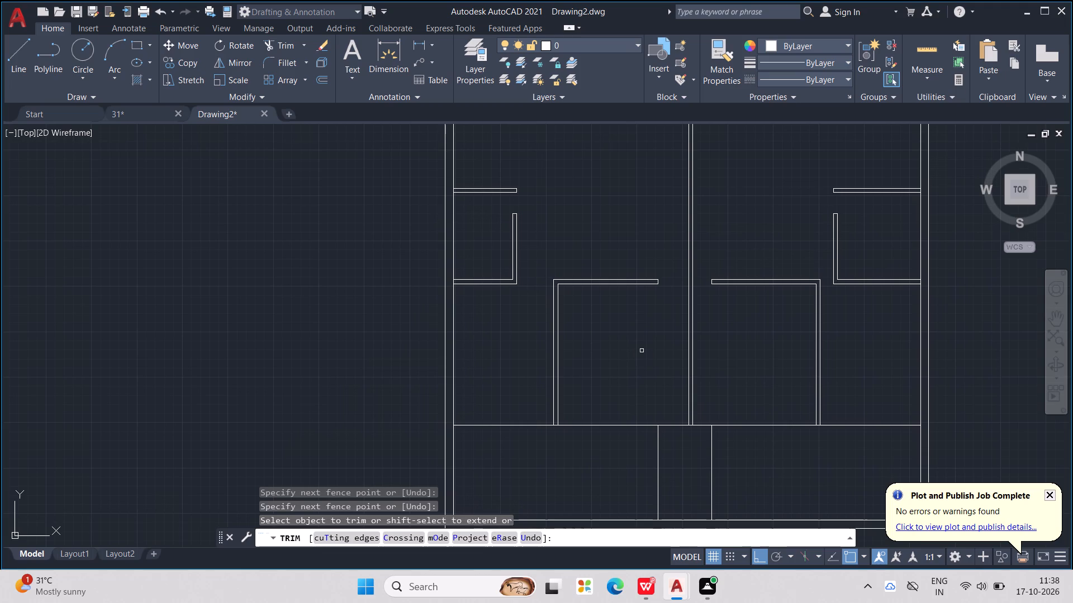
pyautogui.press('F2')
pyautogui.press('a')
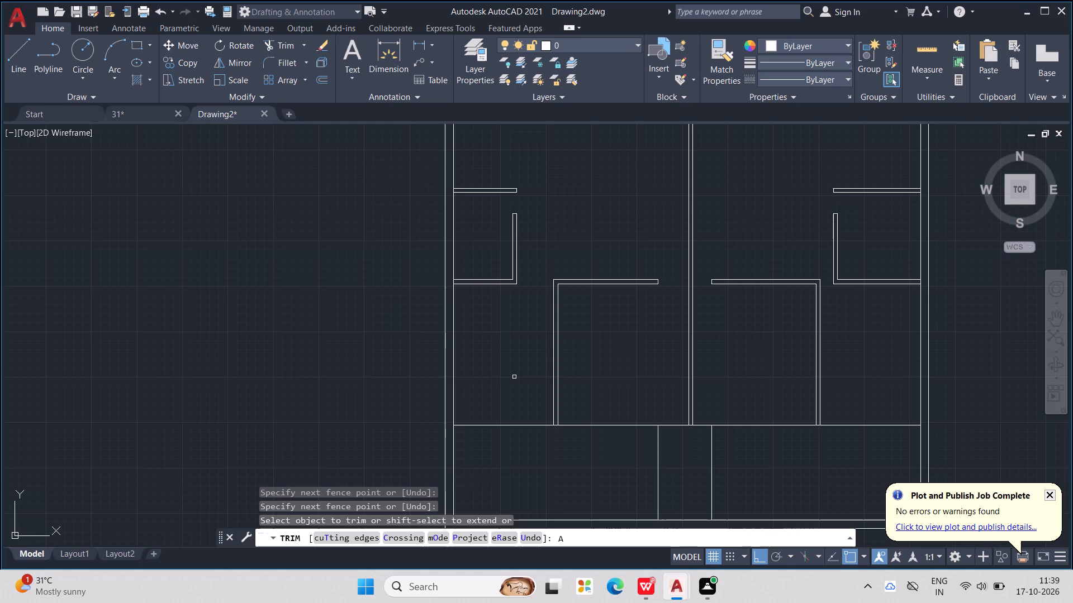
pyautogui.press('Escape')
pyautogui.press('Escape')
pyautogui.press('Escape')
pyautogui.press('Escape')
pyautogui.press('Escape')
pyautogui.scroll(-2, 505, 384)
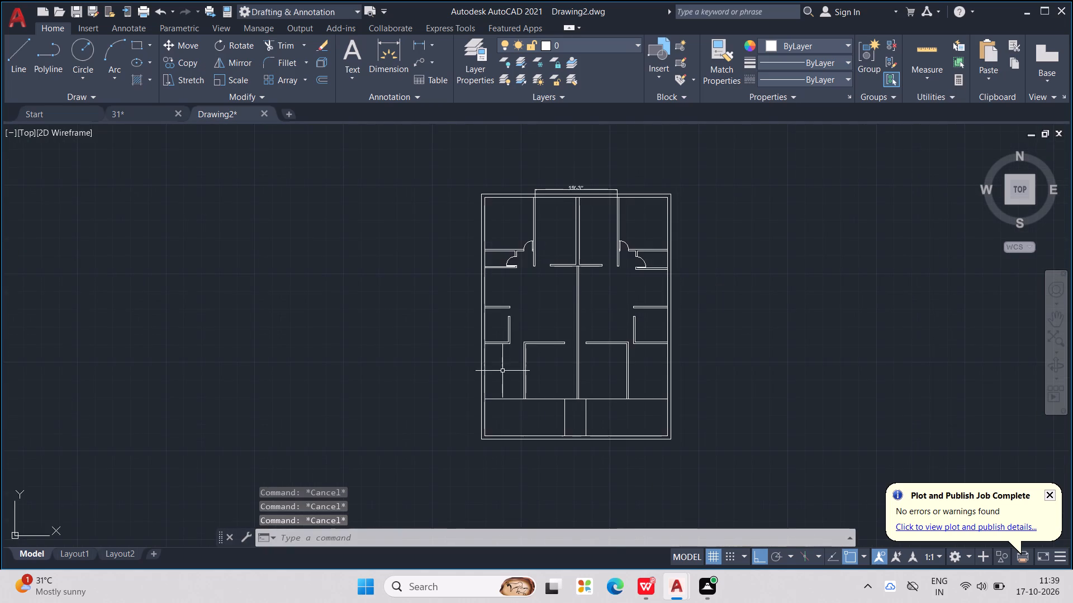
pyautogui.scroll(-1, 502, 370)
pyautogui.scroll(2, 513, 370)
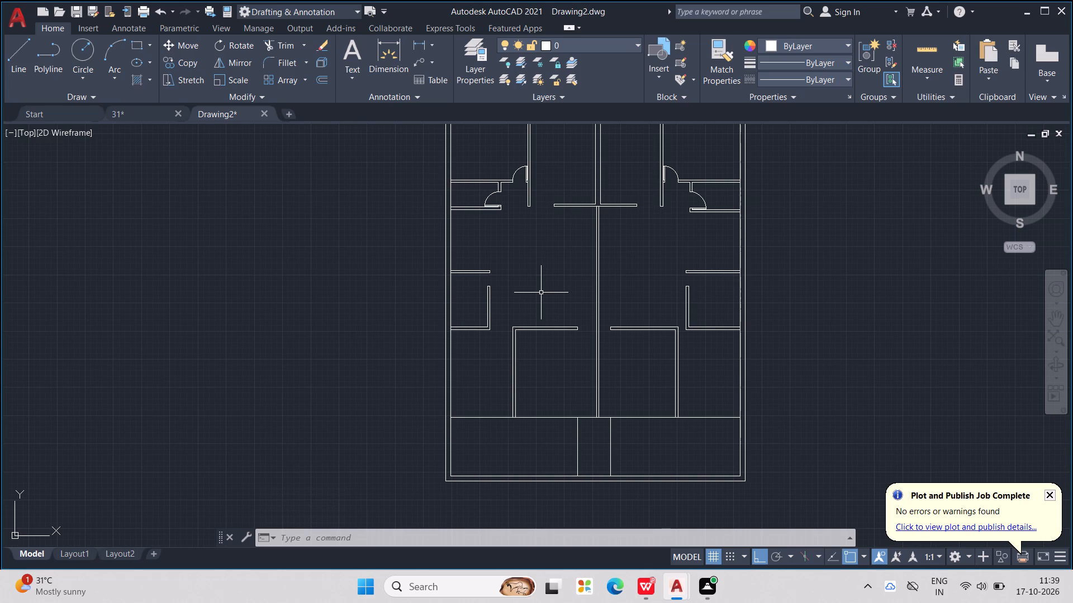
# Delete the 19'-3" dimension above the top outer wall.
pyautogui.scroll(-2, 543, 280)
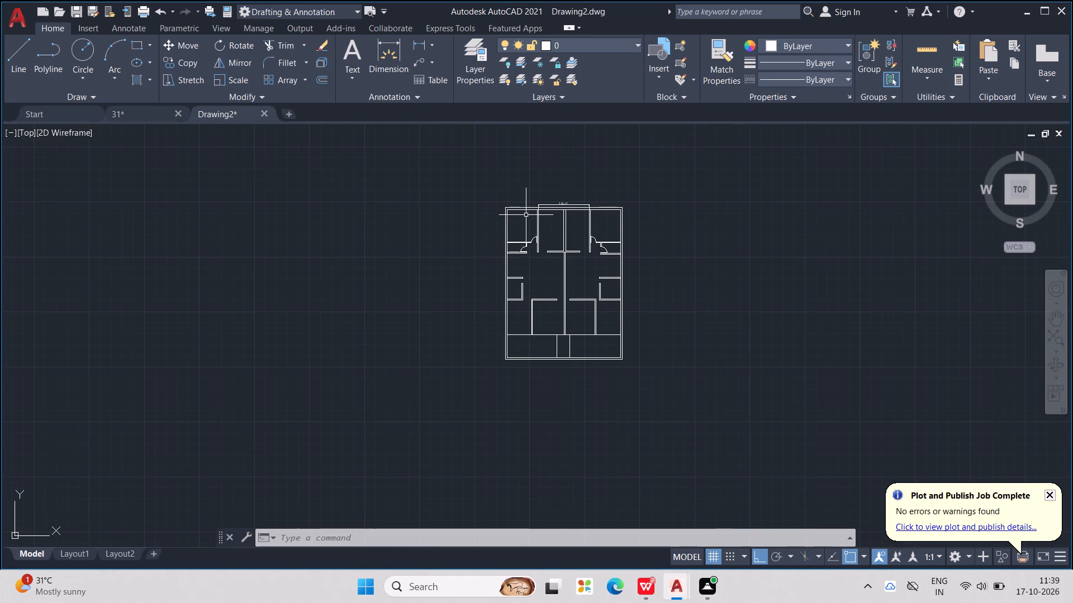
pyautogui.moveTo(532, 210); pyautogui.dragTo(497, 259, button='middle')
pyautogui.scroll(1, 523, 239)
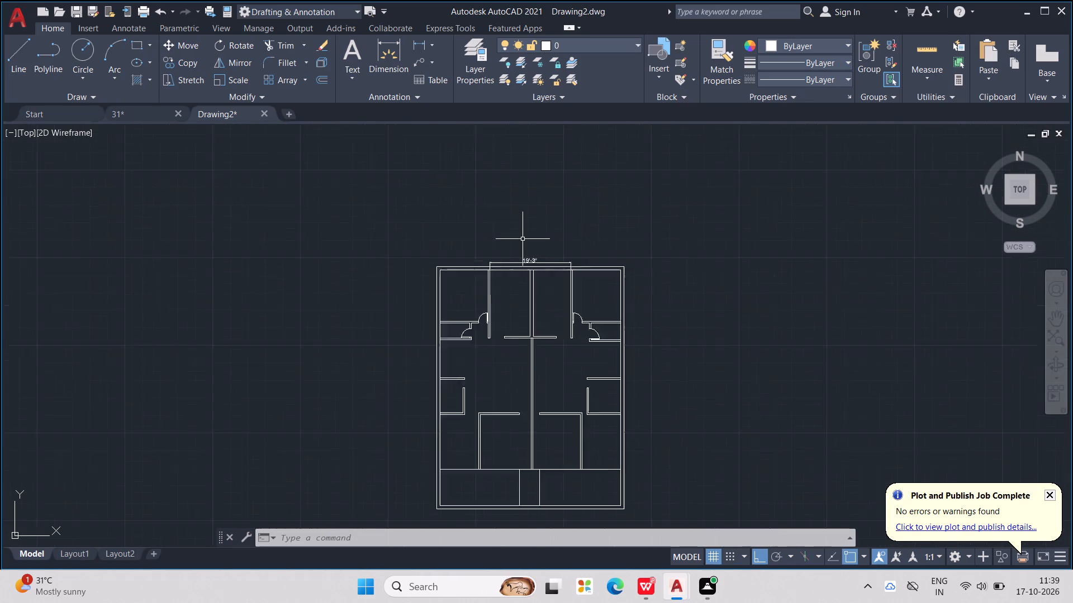
pyautogui.scroll(2, 523, 239)
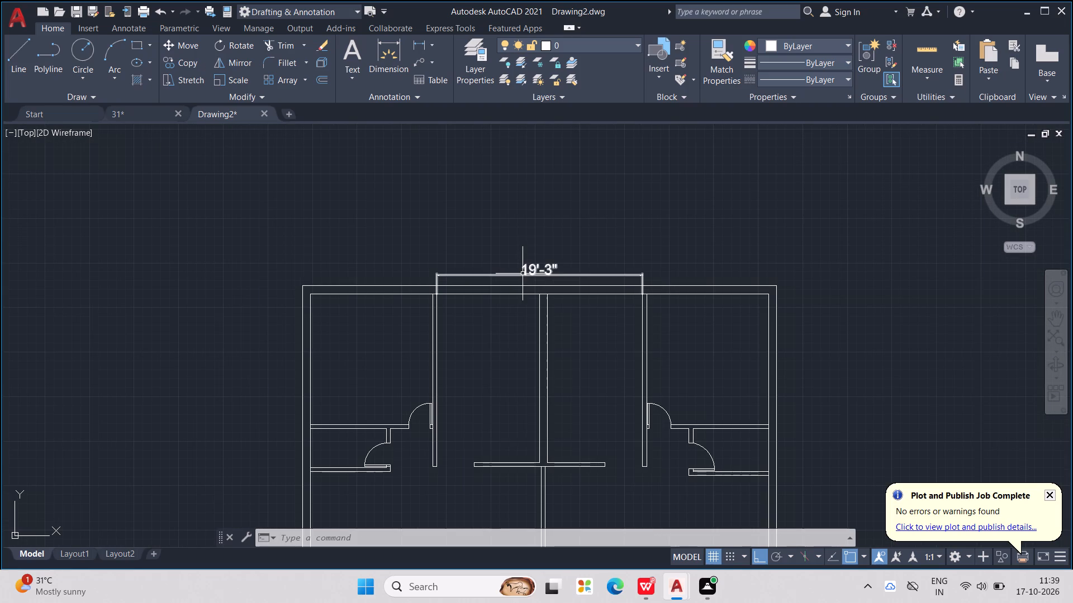
pyautogui.click(523, 274)
pyautogui.press('Delete')
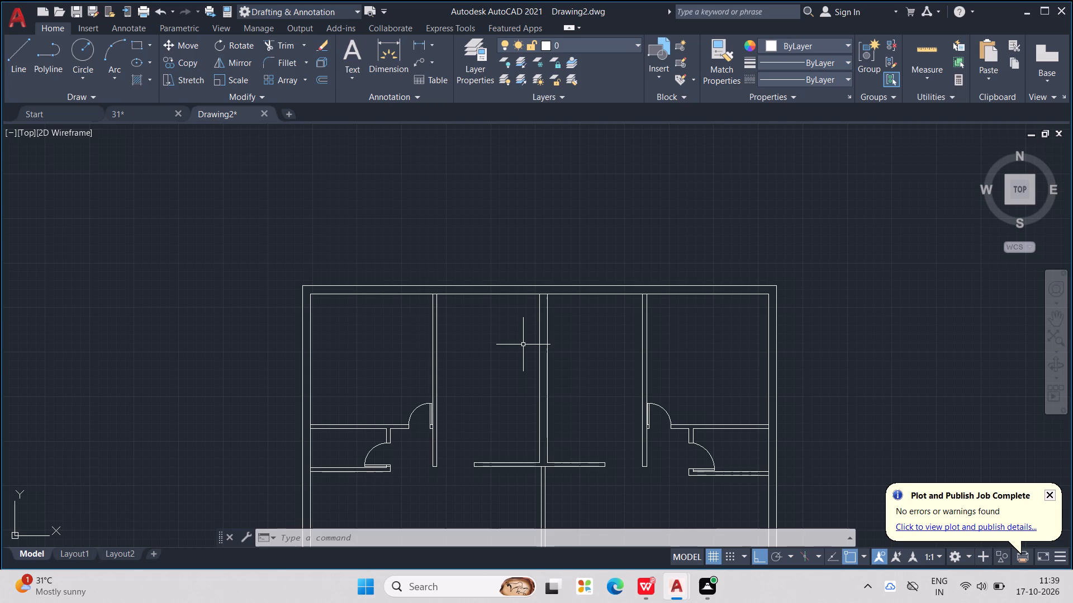
# Draw a horizontal line between the inner faces of the two side partitions, across the central partition, a little below the top outer wall.
pyautogui.press('l')
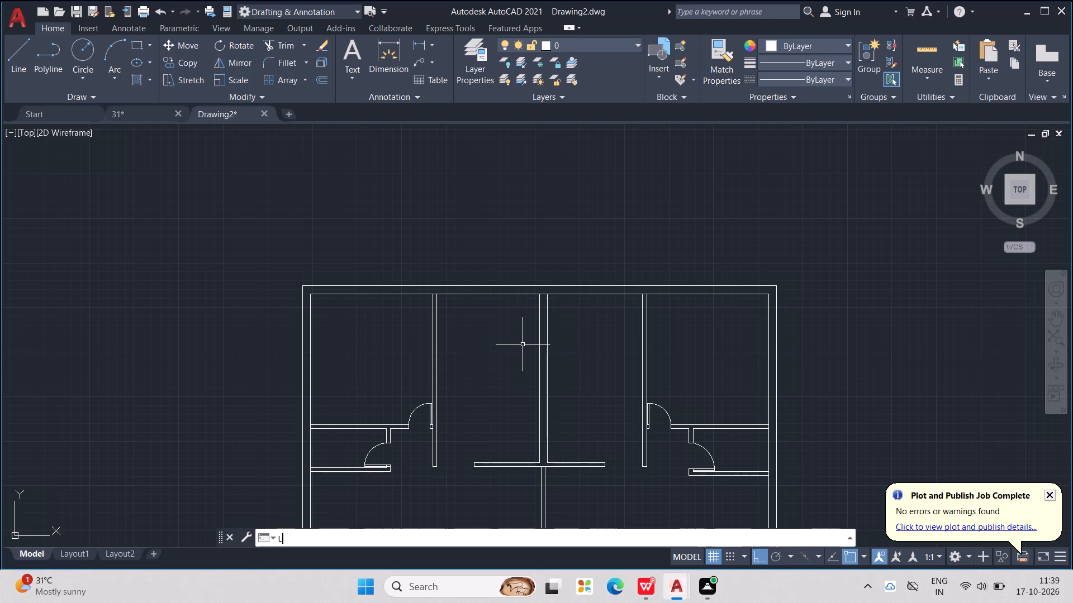
pyautogui.press('Return')
pyautogui.scroll(-1, 511, 334)
pyautogui.scroll(1, 505, 339)
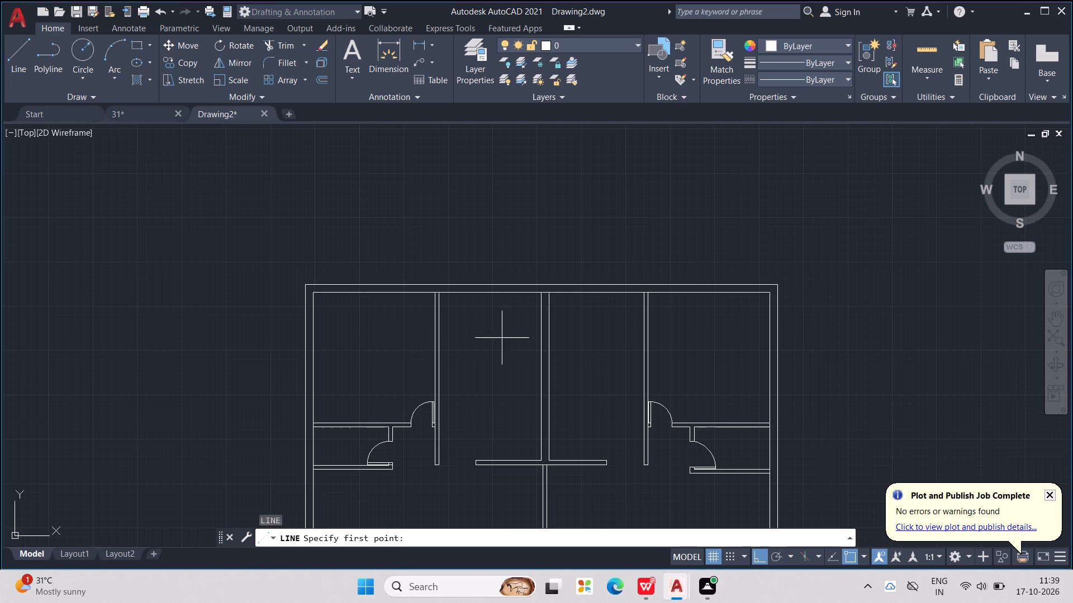
pyautogui.moveTo(474, 332); pyautogui.dragTo(495, 314, button='middle')
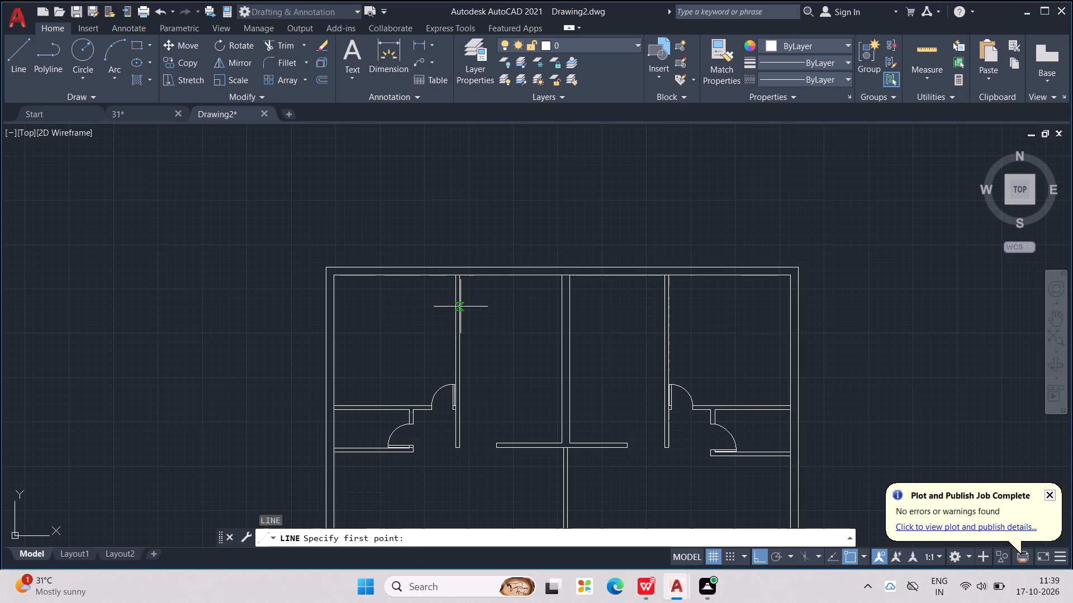
pyautogui.click(460, 307)
pyautogui.scroll(-1, 597, 317)
pyautogui.moveTo(596, 317); pyautogui.dragTo(486, 304, button='middle')
pyautogui.scroll(2, 545, 312)
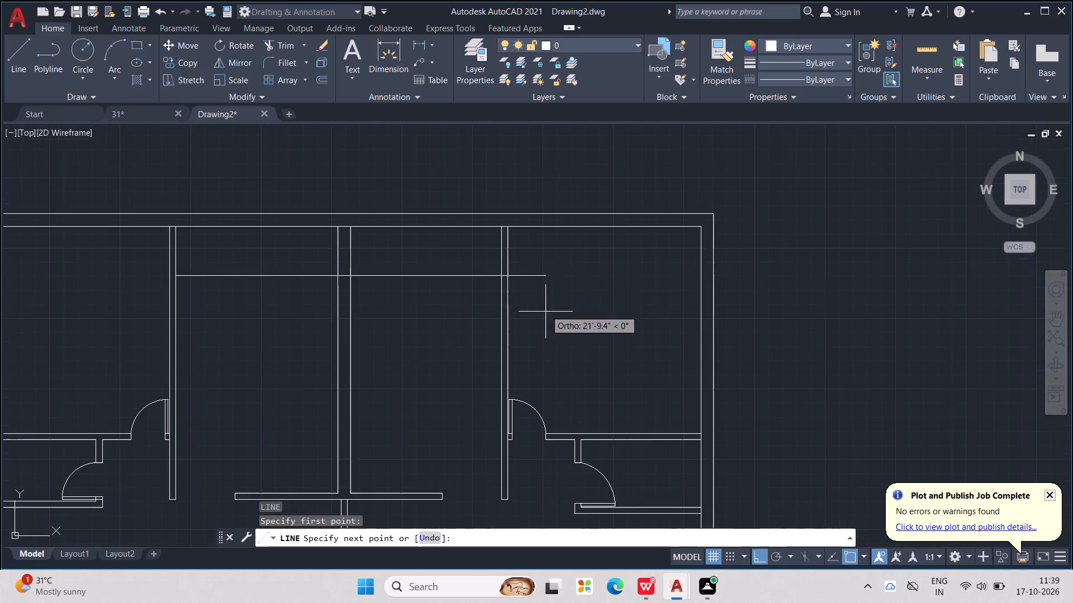
pyautogui.click(502, 272)
pyautogui.scroll(-3, 502, 272)
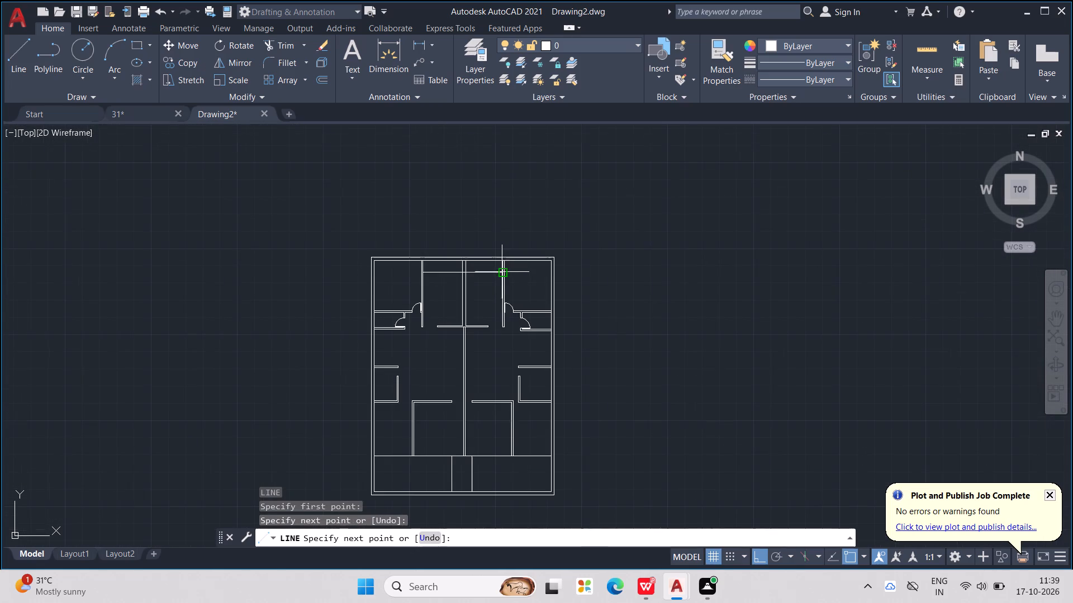
pyautogui.moveTo(497, 312); pyautogui.dragTo(575, 386, button='middle')
pyautogui.press('Escape')
pyautogui.press('Escape')
pyautogui.press('Escape')
pyautogui.press('Escape')
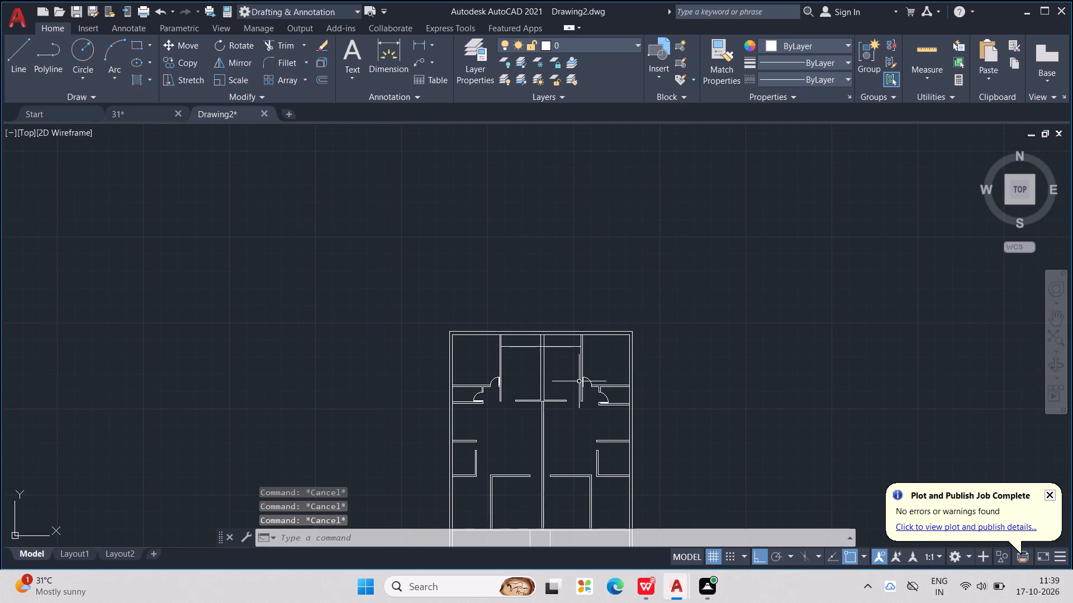
pyautogui.press('Escape')
pyautogui.press('Escape')
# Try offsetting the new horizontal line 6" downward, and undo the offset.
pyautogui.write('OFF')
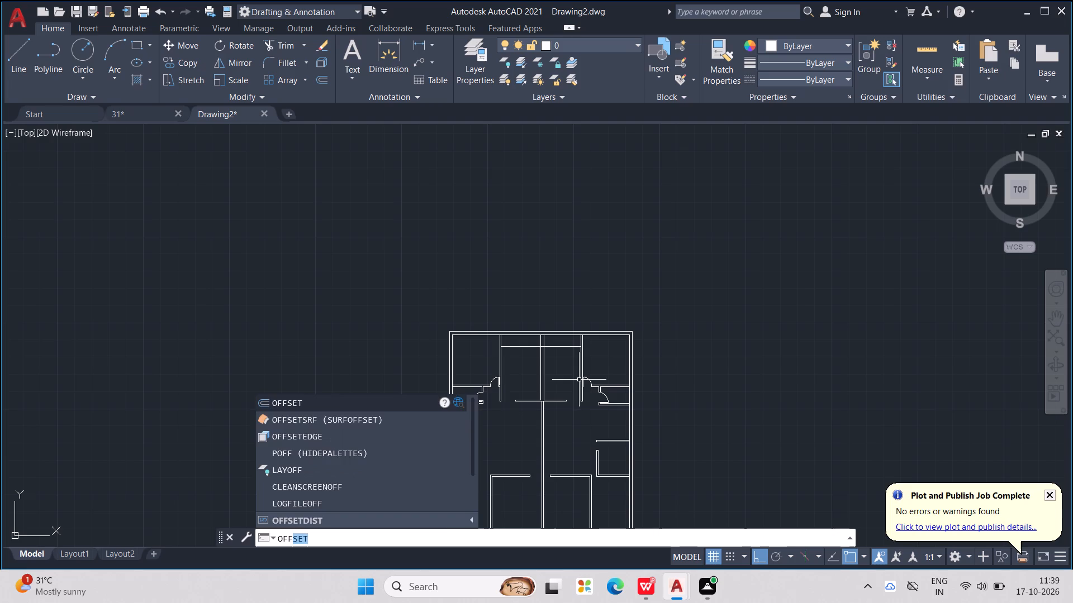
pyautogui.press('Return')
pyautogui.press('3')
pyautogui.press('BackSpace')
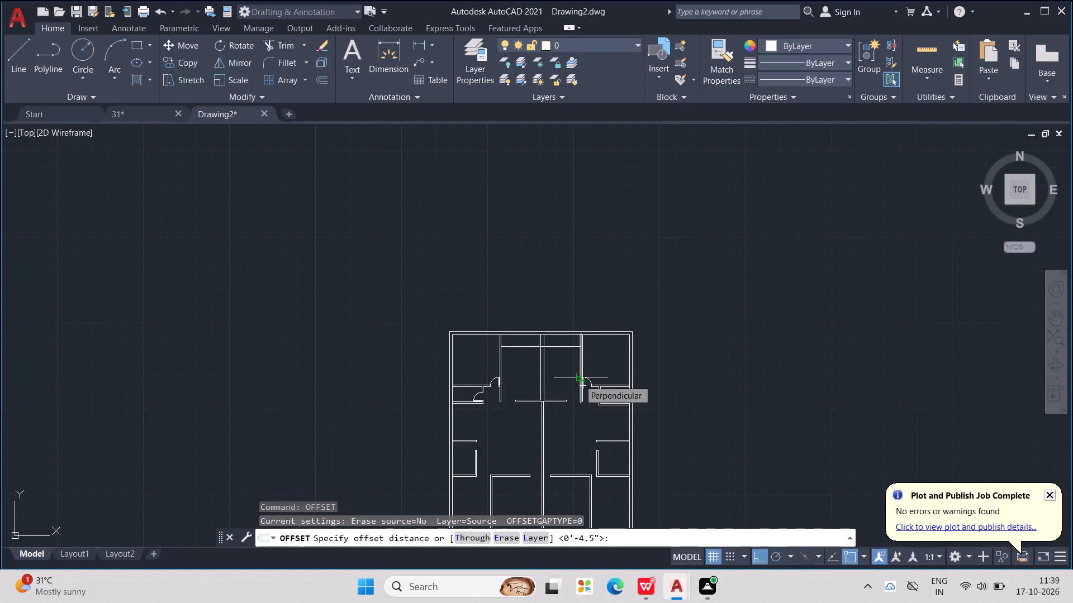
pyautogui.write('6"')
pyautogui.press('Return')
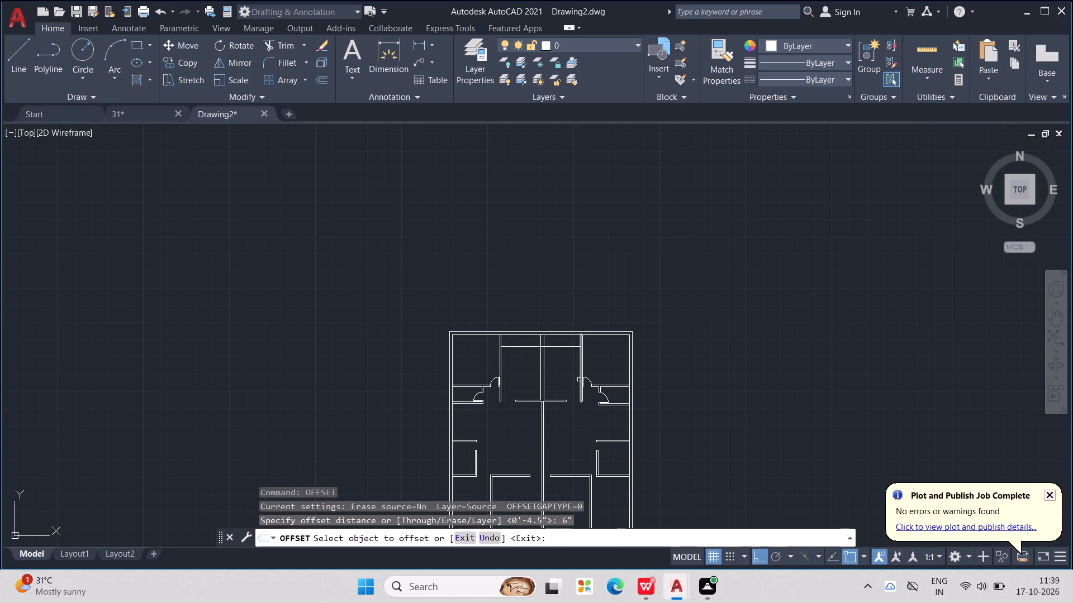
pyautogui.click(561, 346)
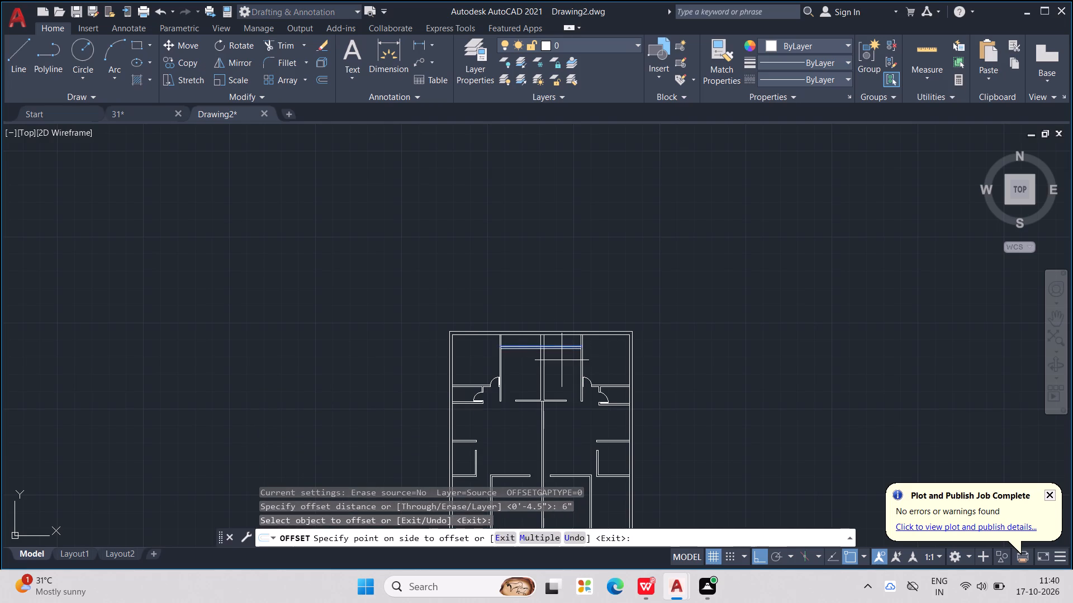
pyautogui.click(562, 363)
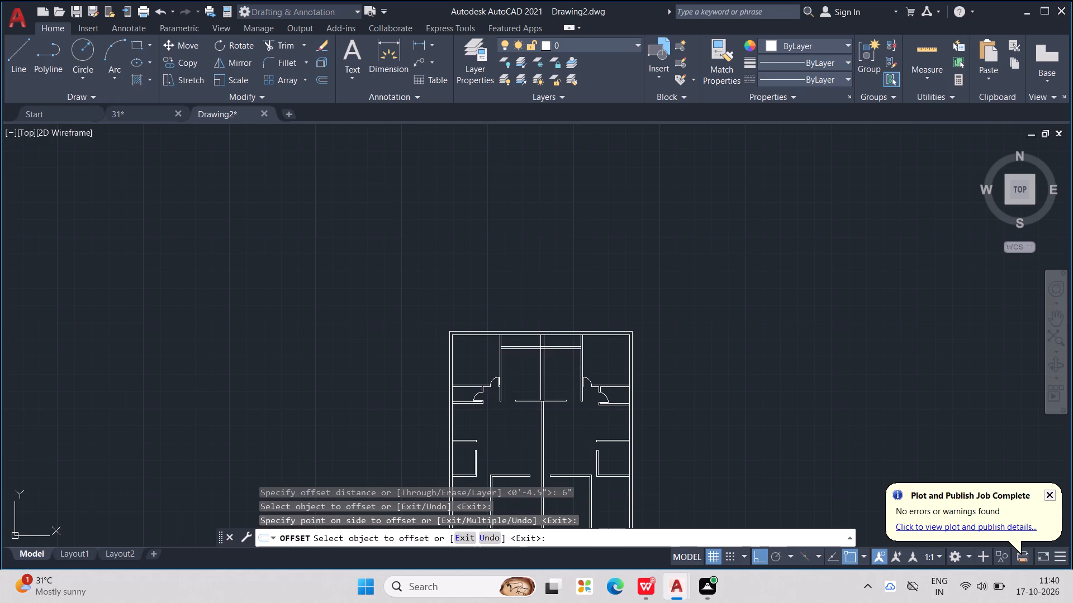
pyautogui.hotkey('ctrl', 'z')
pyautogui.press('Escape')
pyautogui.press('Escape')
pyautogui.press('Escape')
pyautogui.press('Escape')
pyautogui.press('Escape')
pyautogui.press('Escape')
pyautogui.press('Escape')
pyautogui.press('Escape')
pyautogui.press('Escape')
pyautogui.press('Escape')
# Offset the horizontal line between the side partitions 9" downward, repeating from each new line to make six evenly spaced copies.
pyautogui.write('OFF')
pyautogui.press('Return')
pyautogui.write('9"')
pyautogui.press('Return')
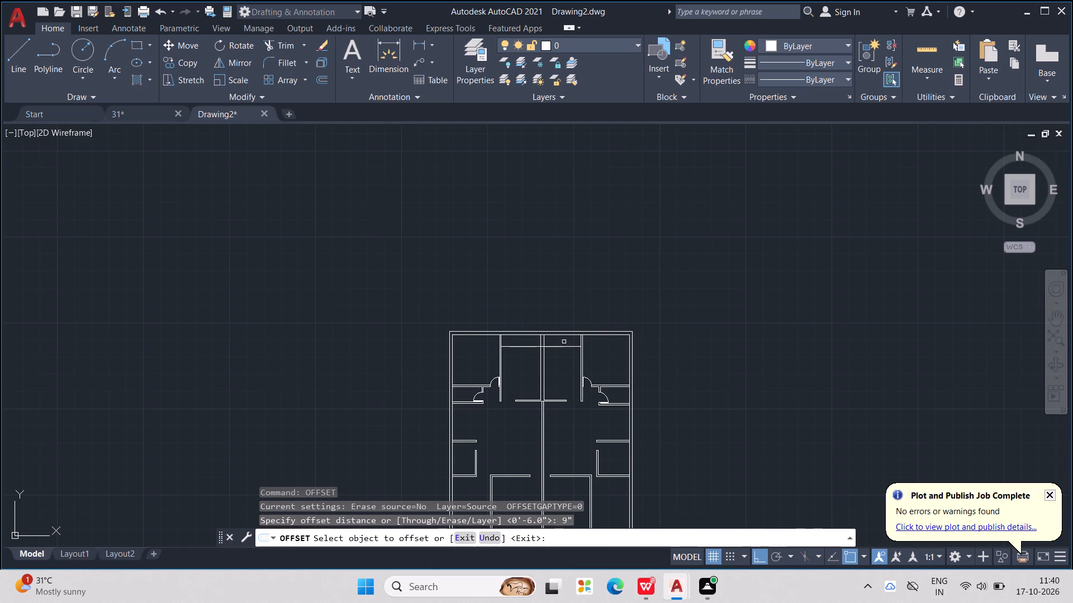
pyautogui.click(567, 347)
pyautogui.click(567, 370)
pyautogui.scroll(1, 564, 360)
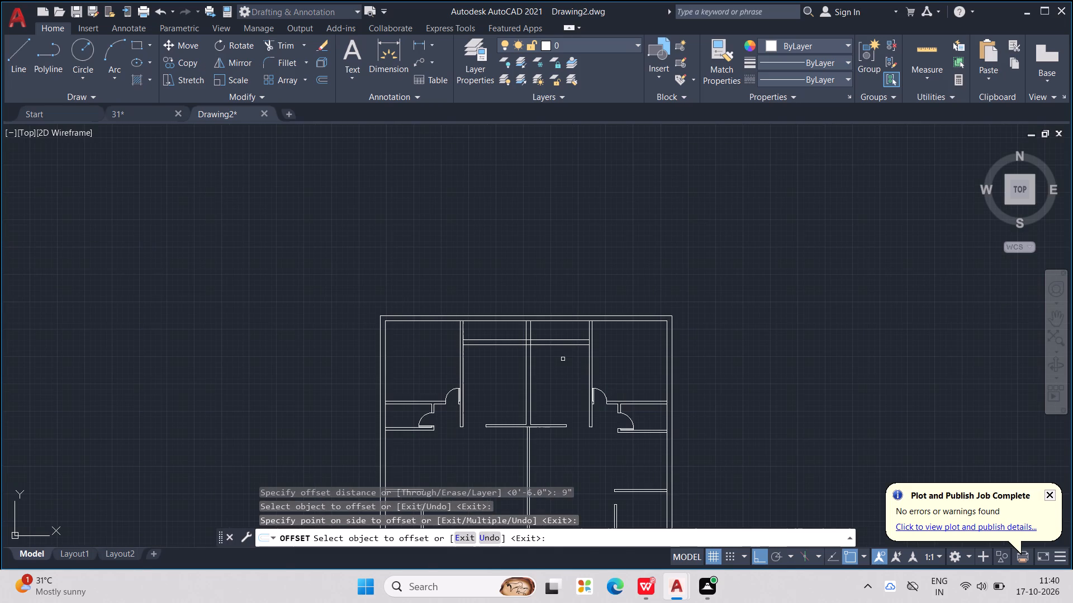
pyautogui.click(568, 345)
pyautogui.click(568, 358)
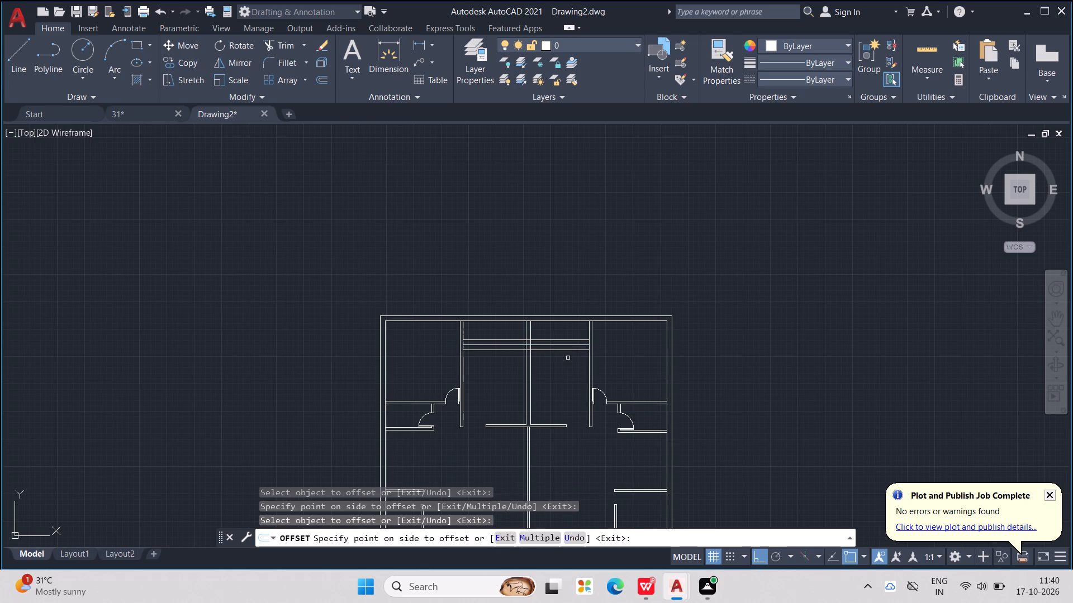
pyautogui.click(569, 350)
pyautogui.click(569, 358)
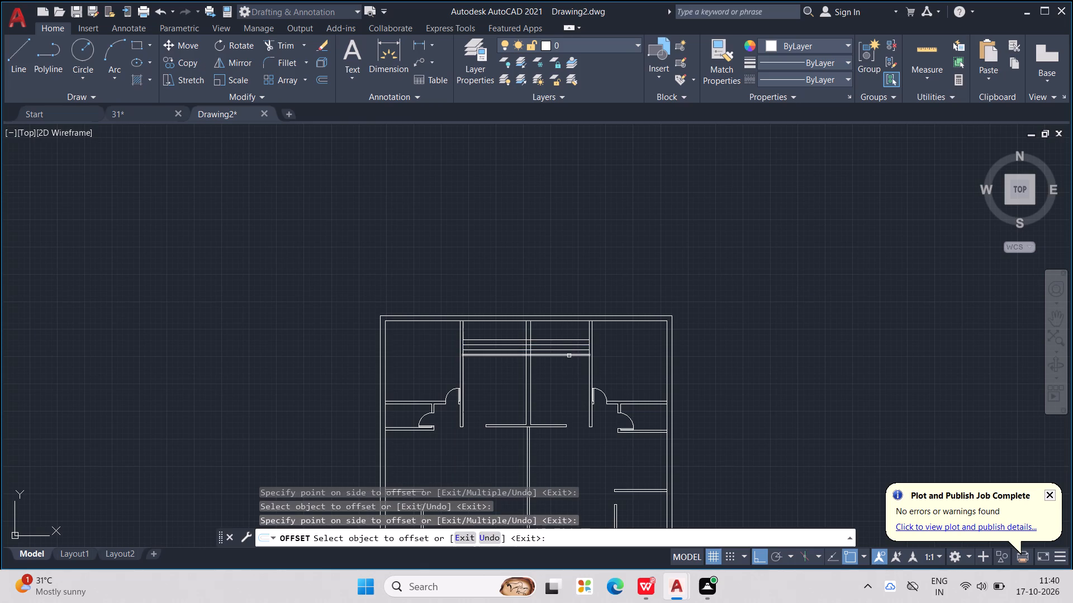
pyautogui.click(569, 356)
pyautogui.click(566, 377)
pyautogui.click(566, 361)
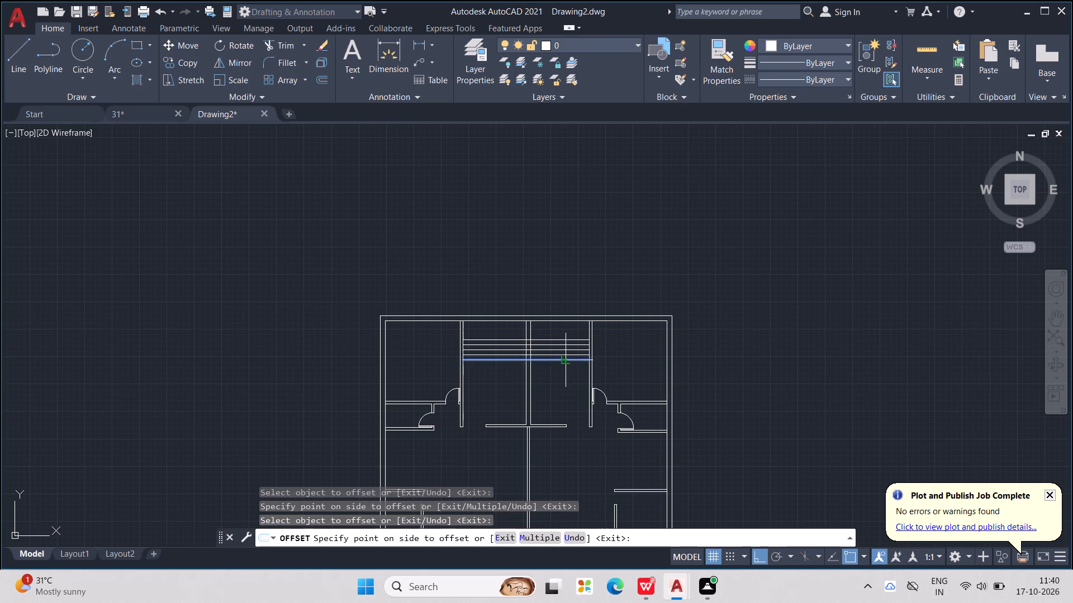
pyautogui.click(566, 377)
pyautogui.click(566, 365)
pyautogui.click(566, 380)
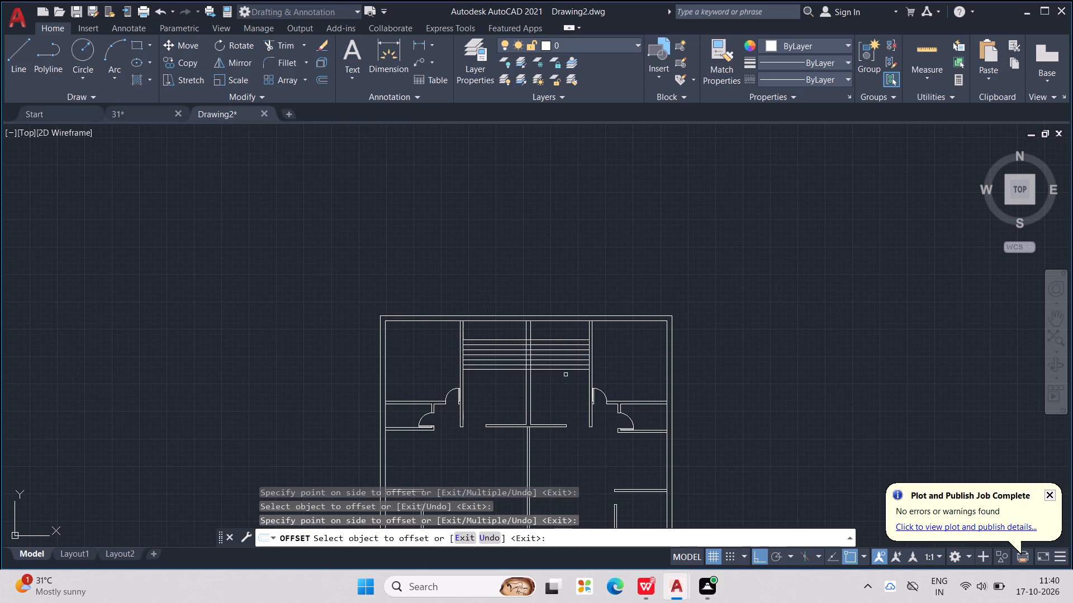
# Continue the row of horizontal lines downward at the same 9" spacing with six more offsets, ending just below the side doors' tops.
pyautogui.click(566, 370)
pyautogui.click(566, 385)
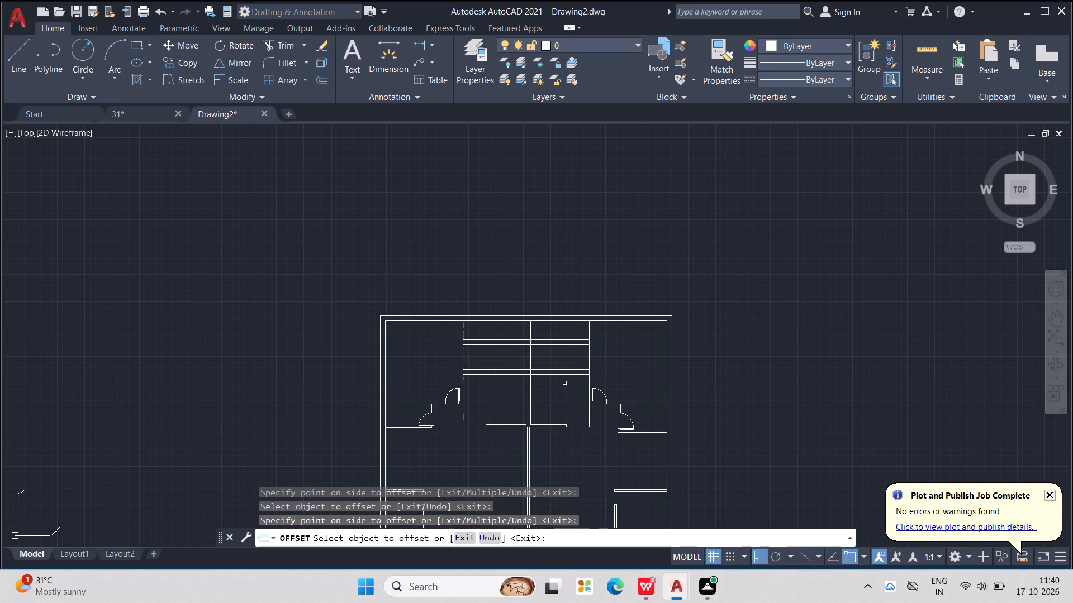
pyautogui.click(564, 375)
pyautogui.click(564, 384)
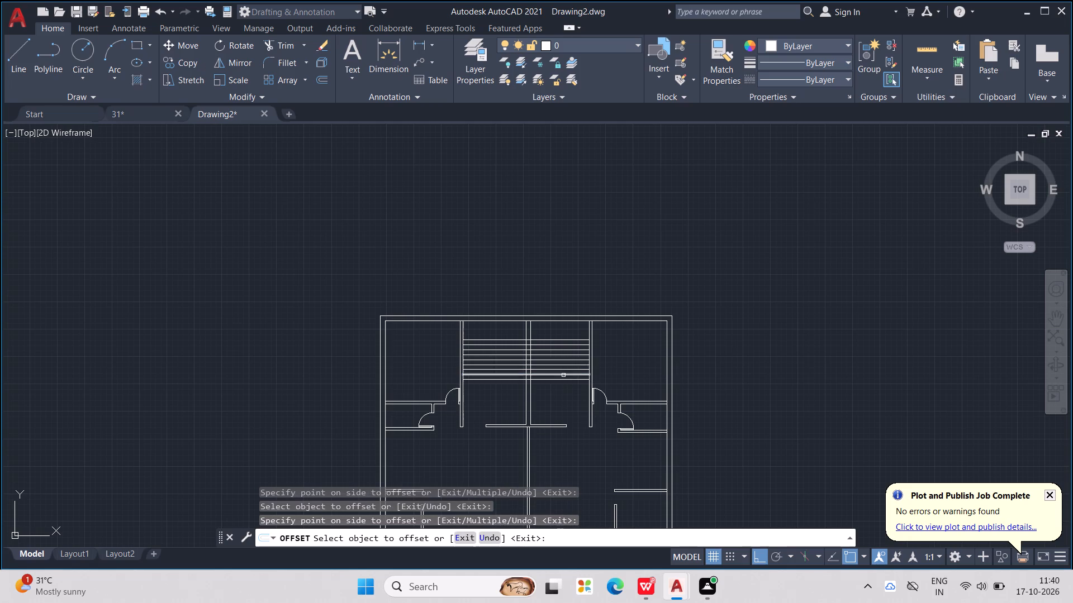
pyautogui.scroll(2, 563, 375)
pyautogui.click(563, 388)
pyautogui.click(566, 415)
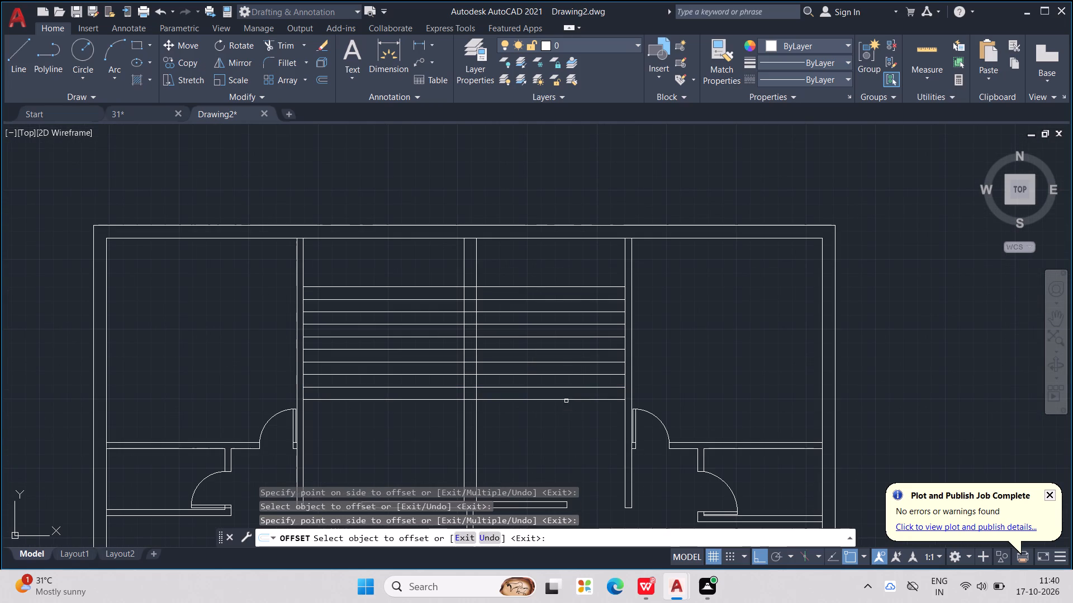
pyautogui.click(566, 401)
pyautogui.click(566, 412)
pyautogui.scroll(-1, 564, 398)
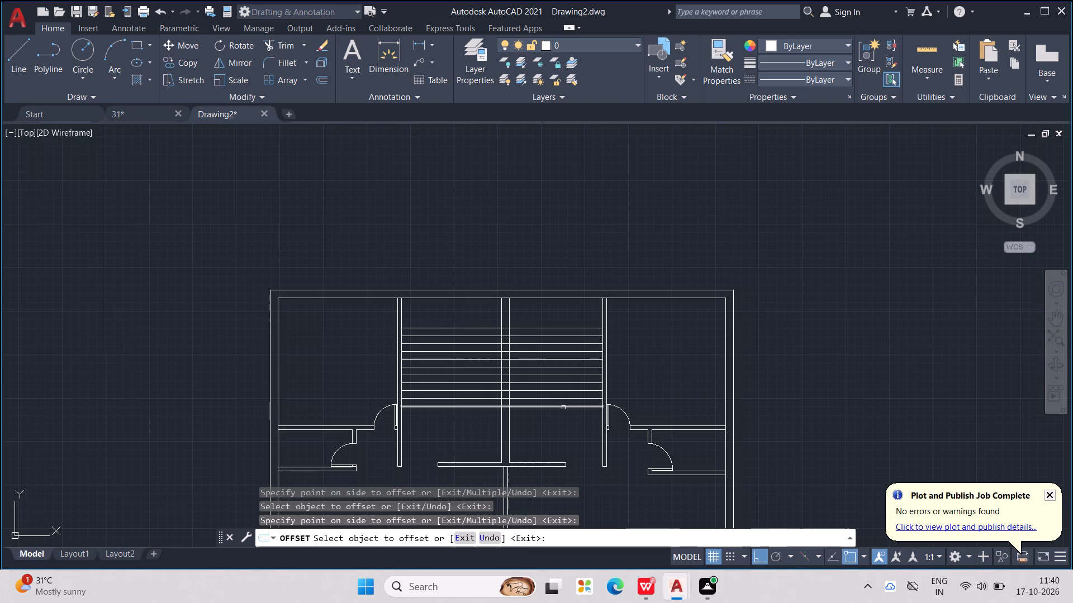
pyautogui.click(563, 408)
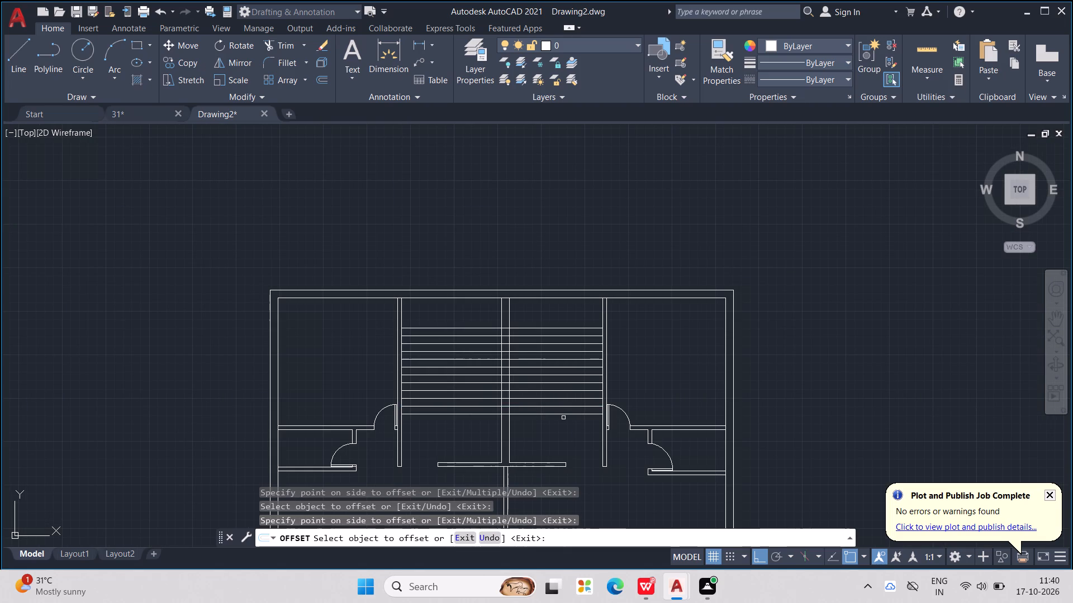
pyautogui.click(563, 418)
pyautogui.click(563, 411)
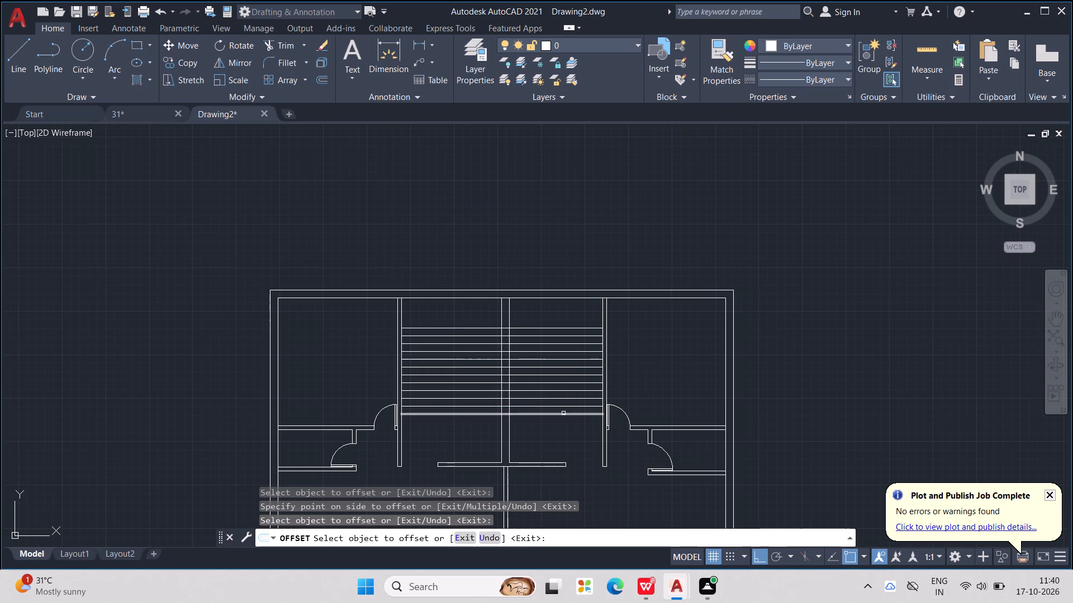
pyautogui.click(563, 413)
pyautogui.click(563, 415)
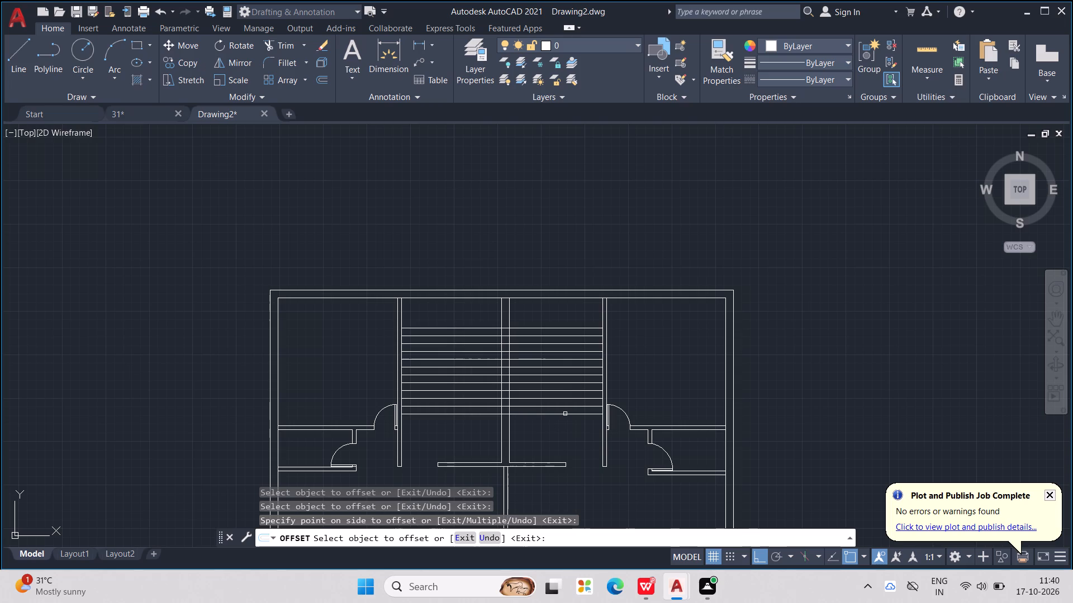
pyautogui.click(565, 415)
pyautogui.click(566, 432)
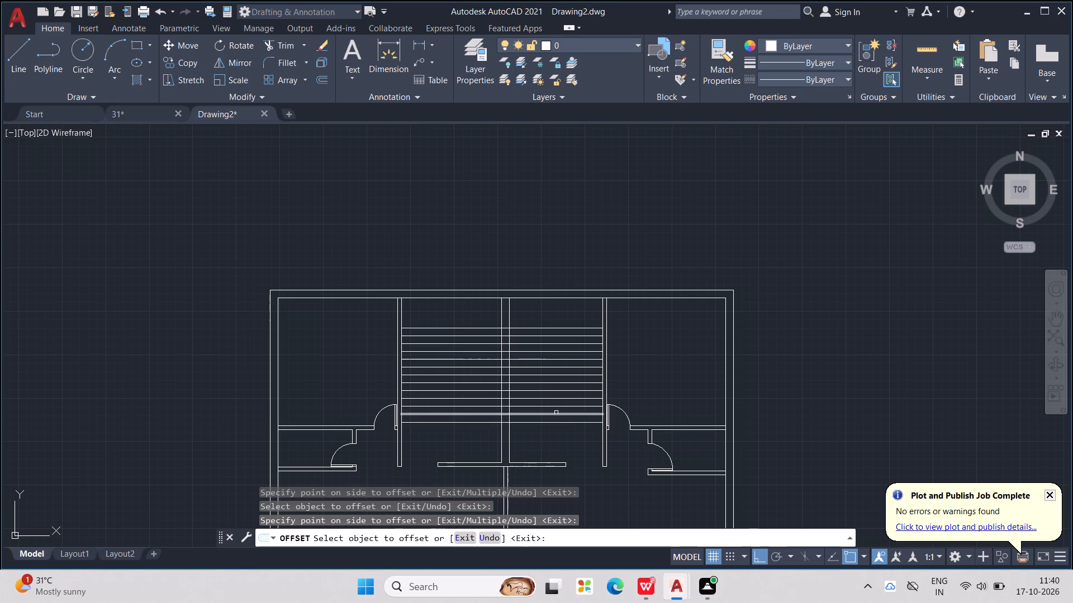
pyautogui.press('Escape')
pyautogui.press('Escape')
pyautogui.press('Escape')
pyautogui.press('Escape')
pyautogui.press('Escape')
pyautogui.press('Escape')
pyautogui.press('Escape')
pyautogui.press('Escape')
pyautogui.press('Escape')
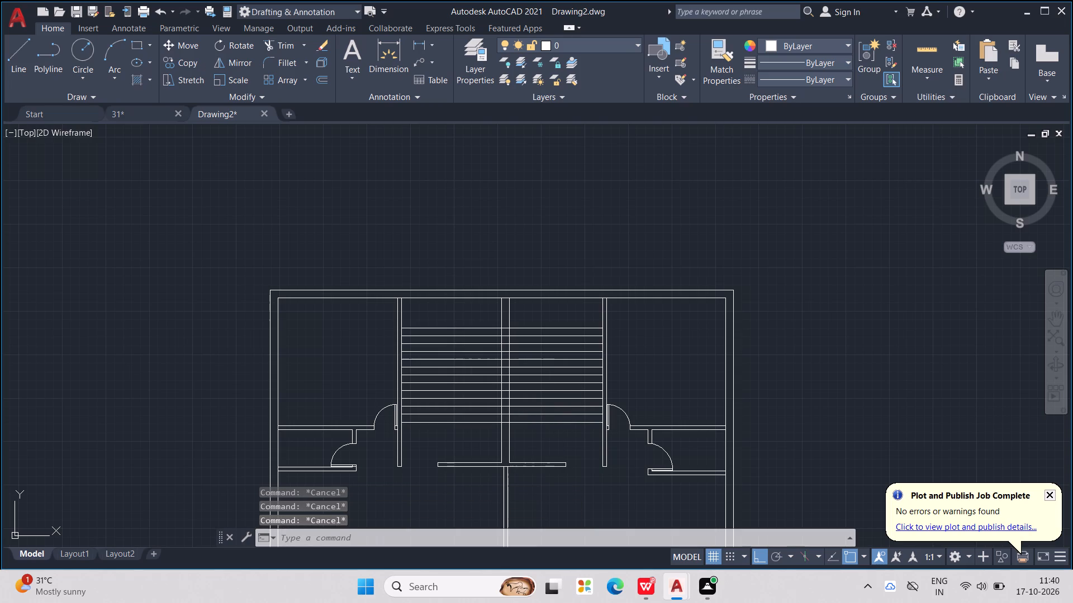
pyautogui.press('Escape')
# Trim the top three horizontal lines where they cross the inside of the central partition.
pyautogui.write('TR')
pyautogui.press('Return')
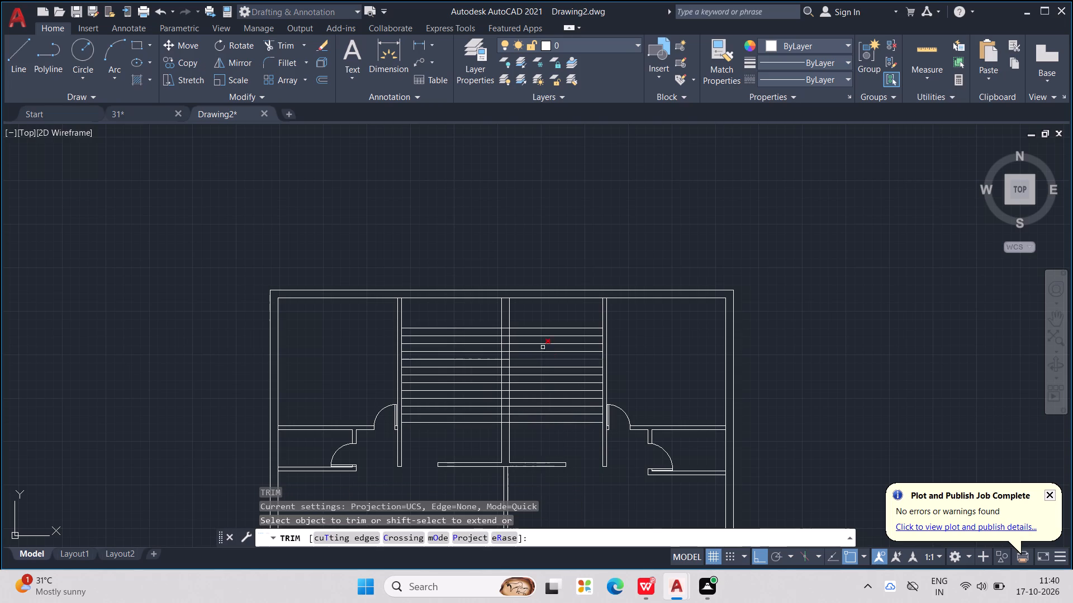
pyautogui.scroll(3, 516, 327)
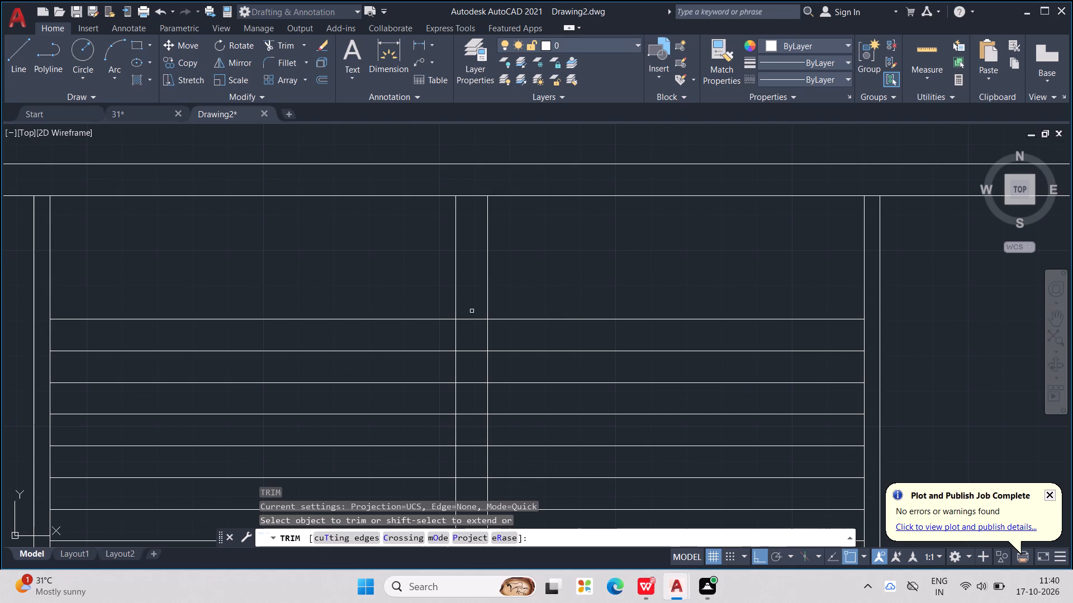
pyautogui.moveTo(469, 313); pyautogui.dragTo(474, 400)
# Trim the middle group of stair lines where they cross the inside of the central partition.
pyautogui.scroll(-2, 474, 400)
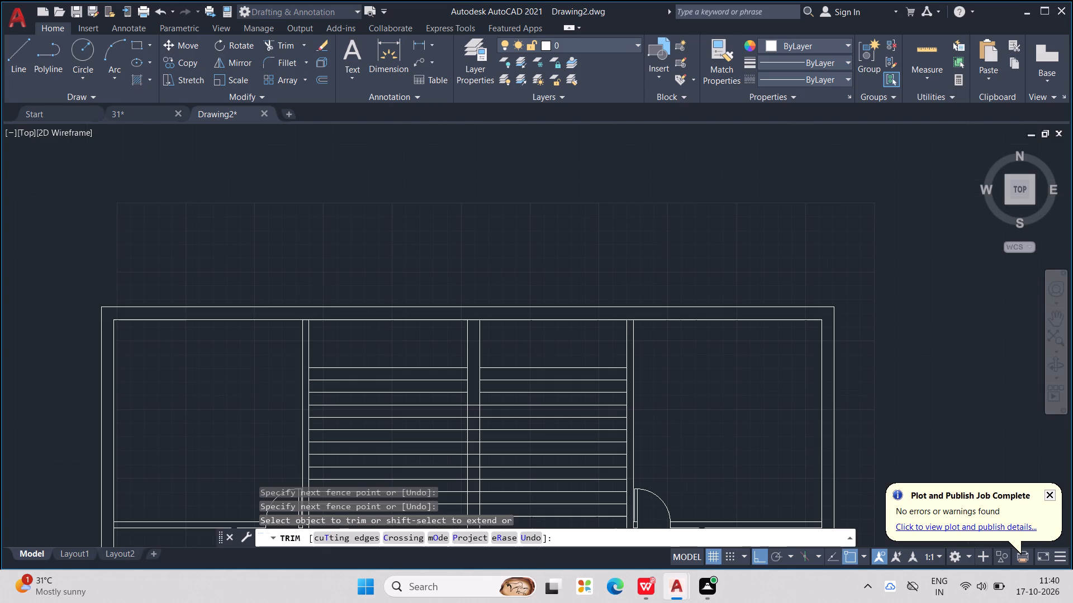
pyautogui.moveTo(474, 409); pyautogui.dragTo(481, 375, button='middle')
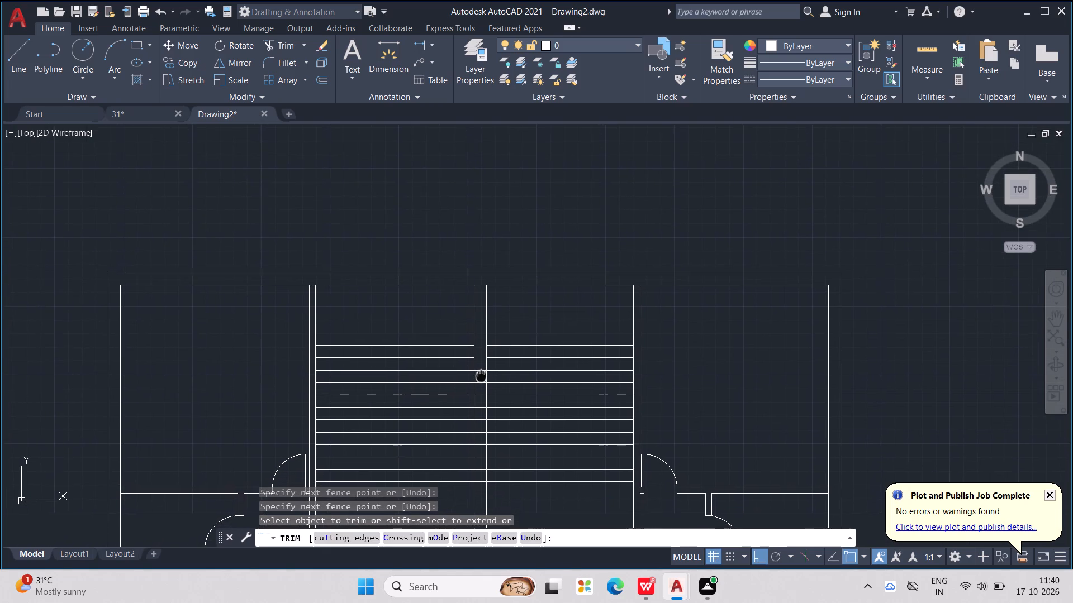
pyautogui.moveTo(481, 375); pyautogui.dragTo(484, 368, button='middle')
pyautogui.scroll(2, 485, 362)
pyautogui.moveTo(483, 348); pyautogui.dragTo(480, 408)
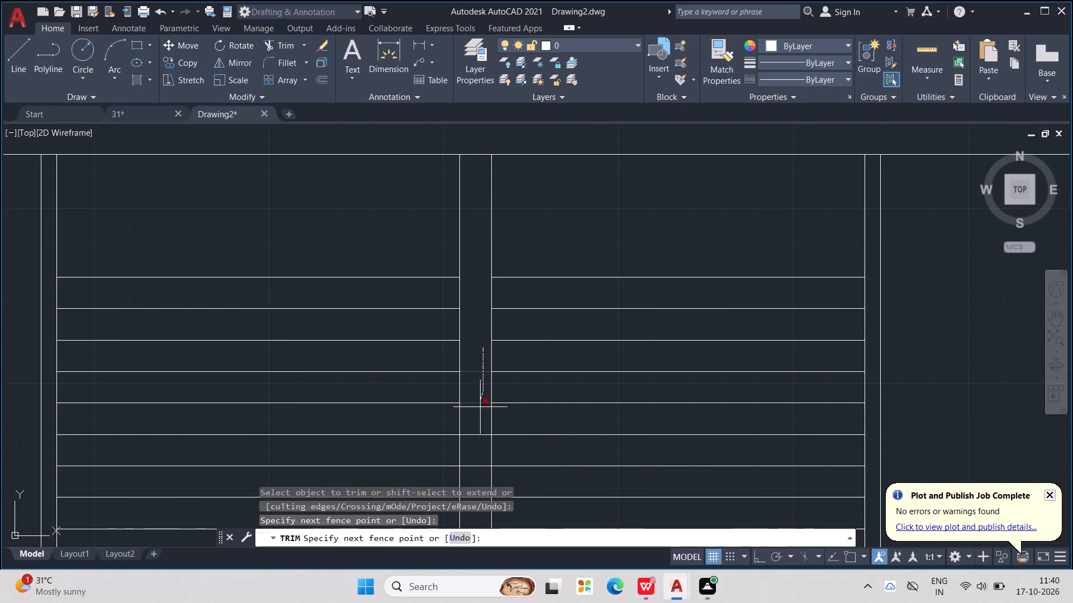
pyautogui.moveTo(480, 408); pyautogui.dragTo(478, 433)
pyautogui.scroll(-3, 473, 425)
pyautogui.moveTo(473, 422); pyautogui.dragTo(473, 425)
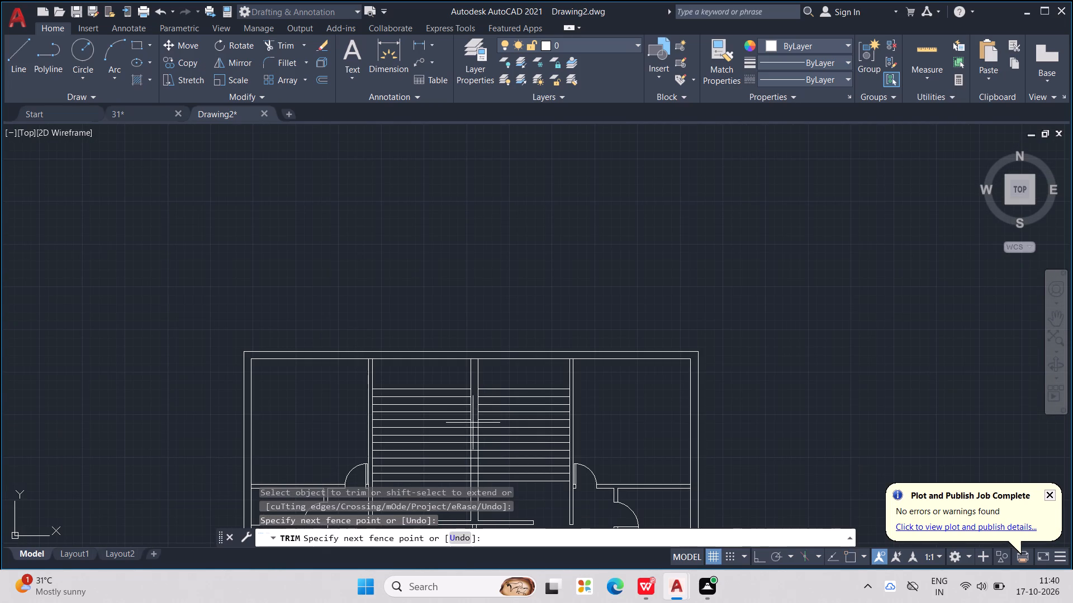
pyautogui.moveTo(473, 425); pyautogui.dragTo(476, 449)
pyautogui.moveTo(475, 448); pyautogui.dragTo(481, 413, button='middle')
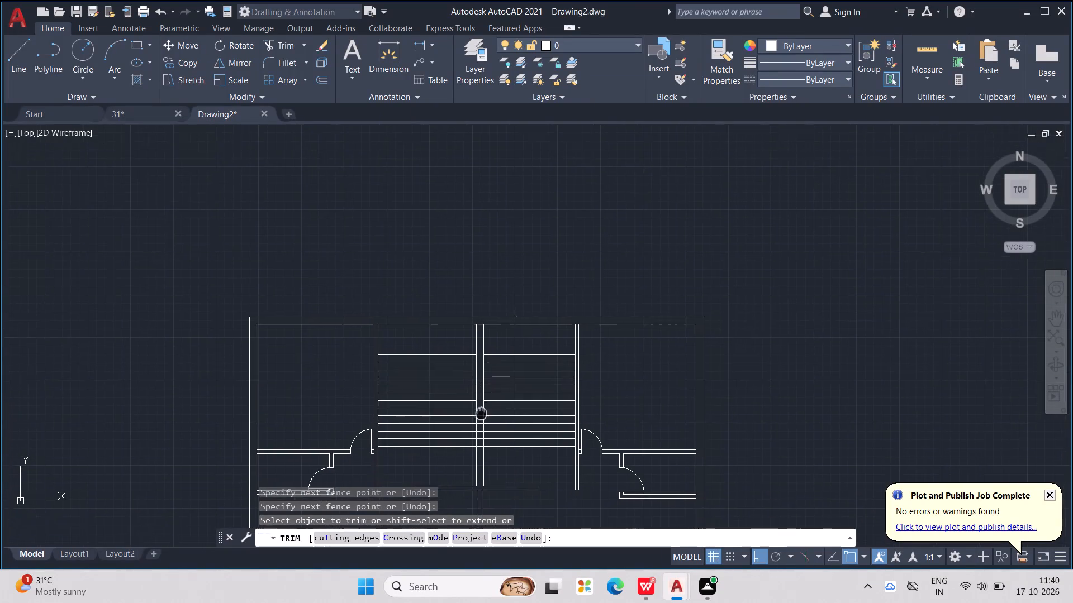
pyautogui.moveTo(481, 413); pyautogui.dragTo(481, 413, button='middle')
# Trim the remaining five lower stair lines inside the central partition and finish trimming.
pyautogui.scroll(3, 481, 412)
pyautogui.moveTo(481, 410); pyautogui.dragTo(542, 344, button='middle')
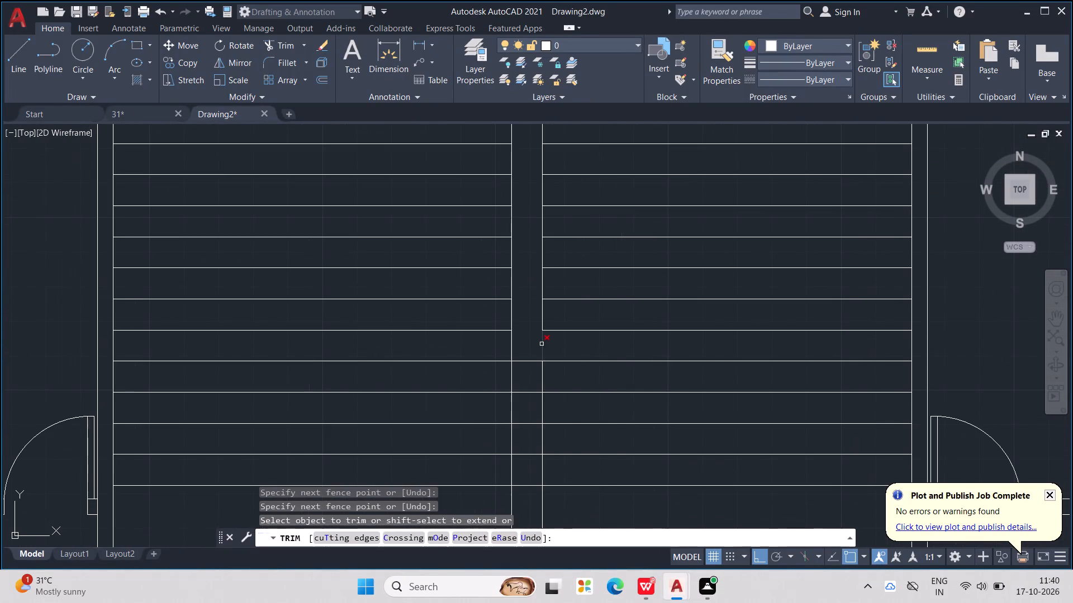
pyautogui.moveTo(532, 351); pyautogui.dragTo(524, 440)
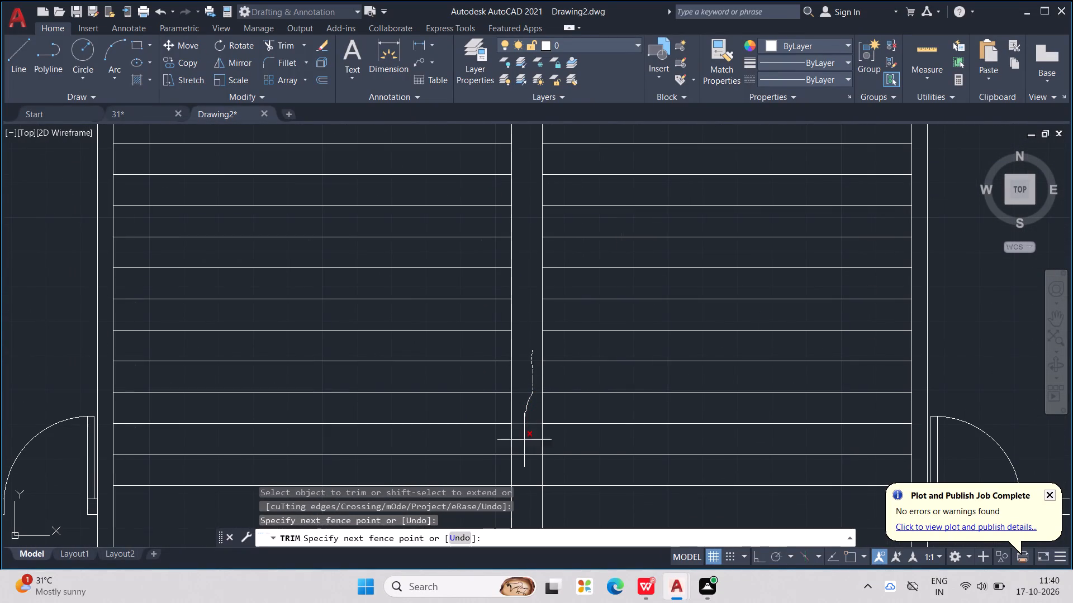
pyautogui.moveTo(524, 440); pyautogui.dragTo(524, 494)
pyautogui.scroll(-6, 518, 456)
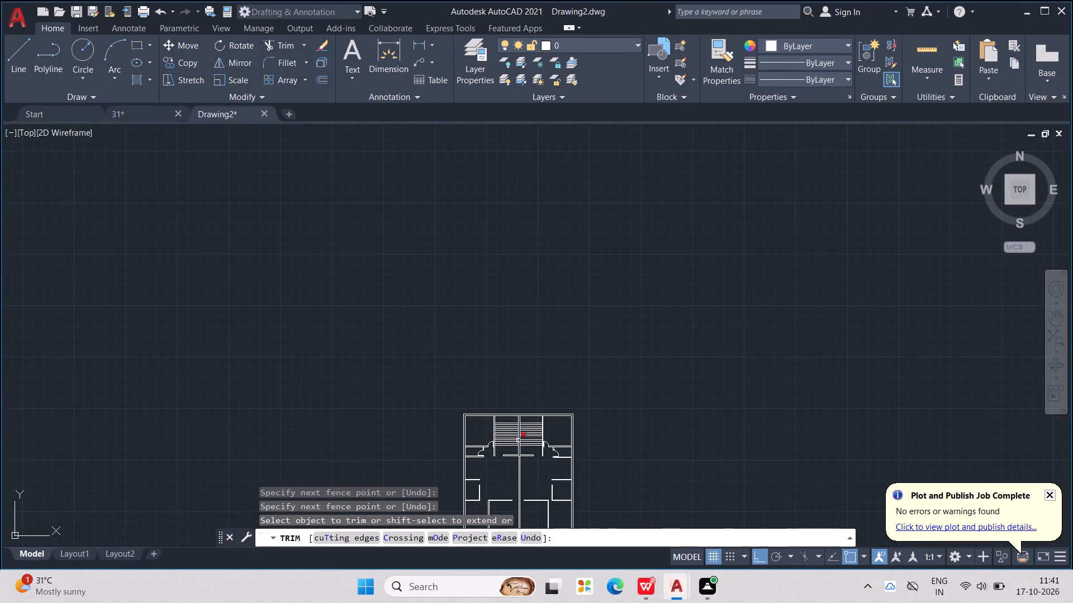
pyautogui.moveTo(535, 473); pyautogui.dragTo(593, 330, button='middle')
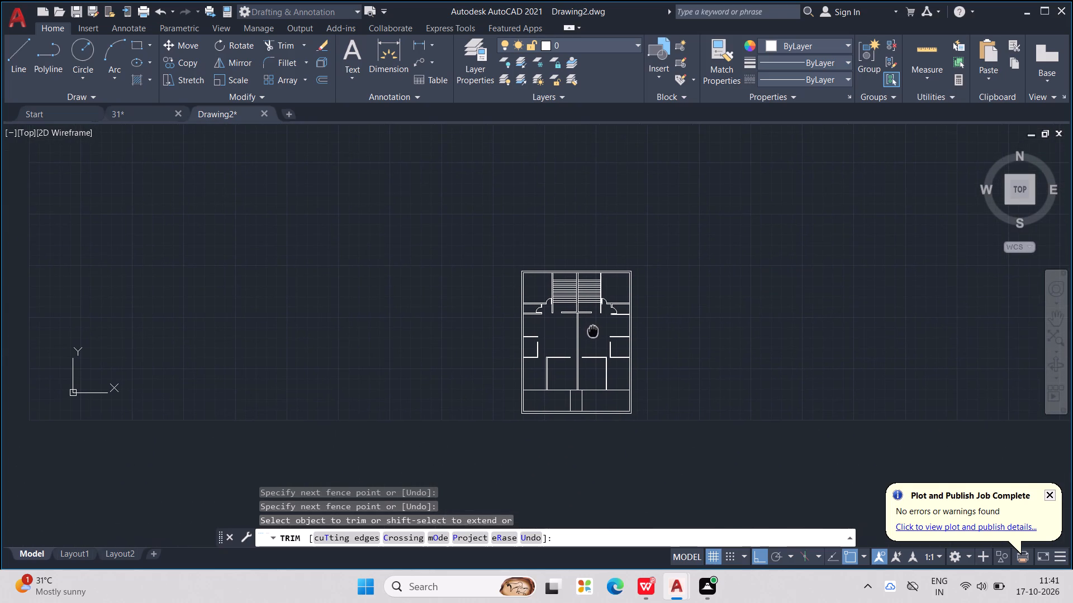
pyautogui.moveTo(593, 330); pyautogui.dragTo(598, 326, button='middle')
pyautogui.press('Escape')
pyautogui.press('Escape')
pyautogui.press('Escape')
pyautogui.press('Escape')
pyautogui.press('Escape')
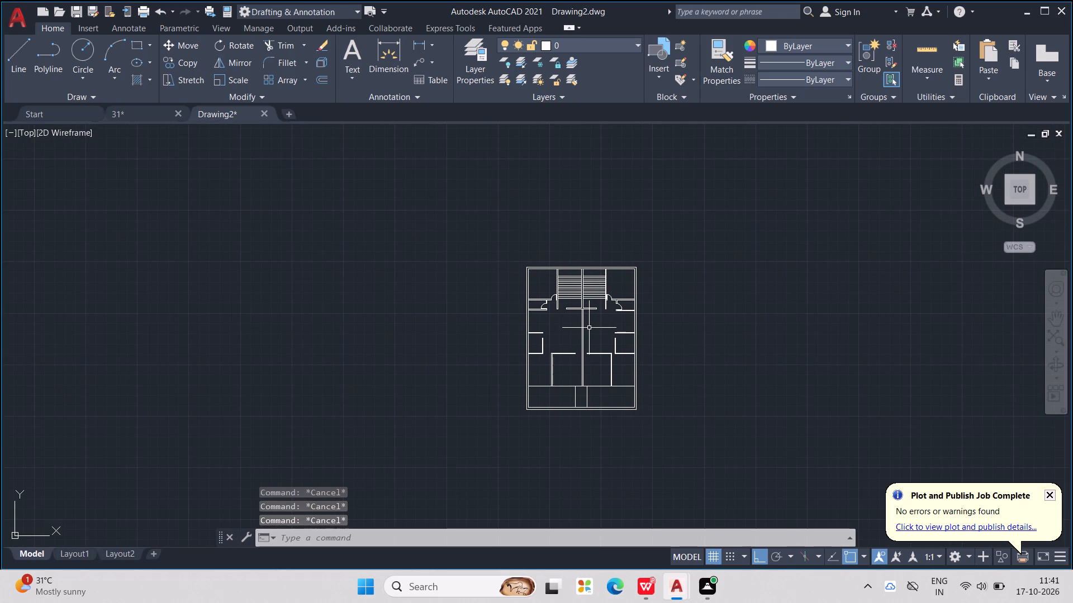
# Draw a vertical line down the middle of the left stair flight, from its top horizontal line's midpoint to its bottom line.
pyautogui.press('l')
pyautogui.press('Return')
pyautogui.scroll(1, 567, 269)
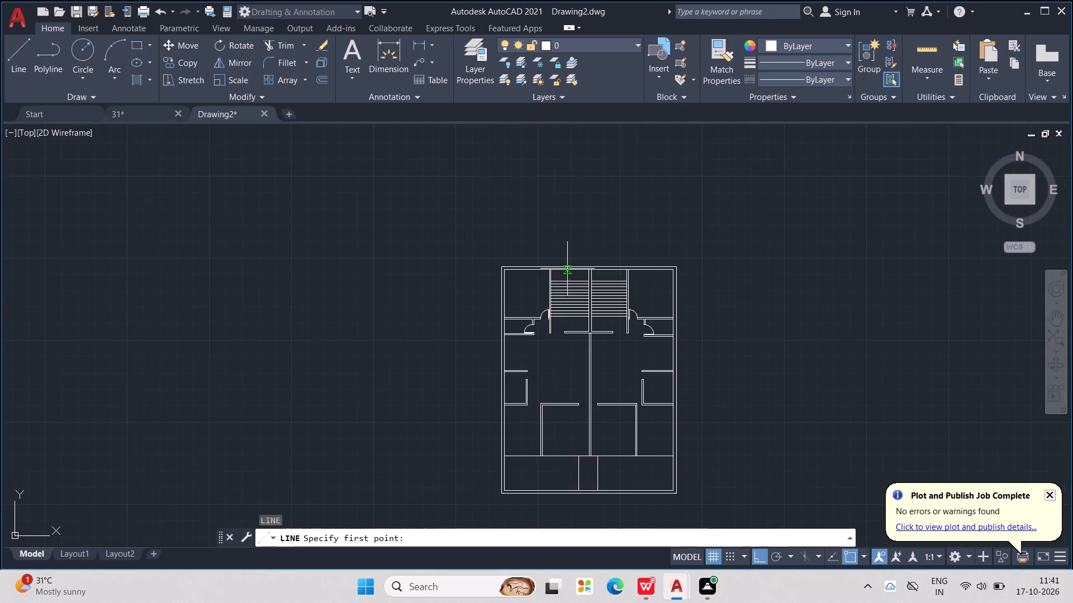
pyautogui.scroll(4, 564, 285)
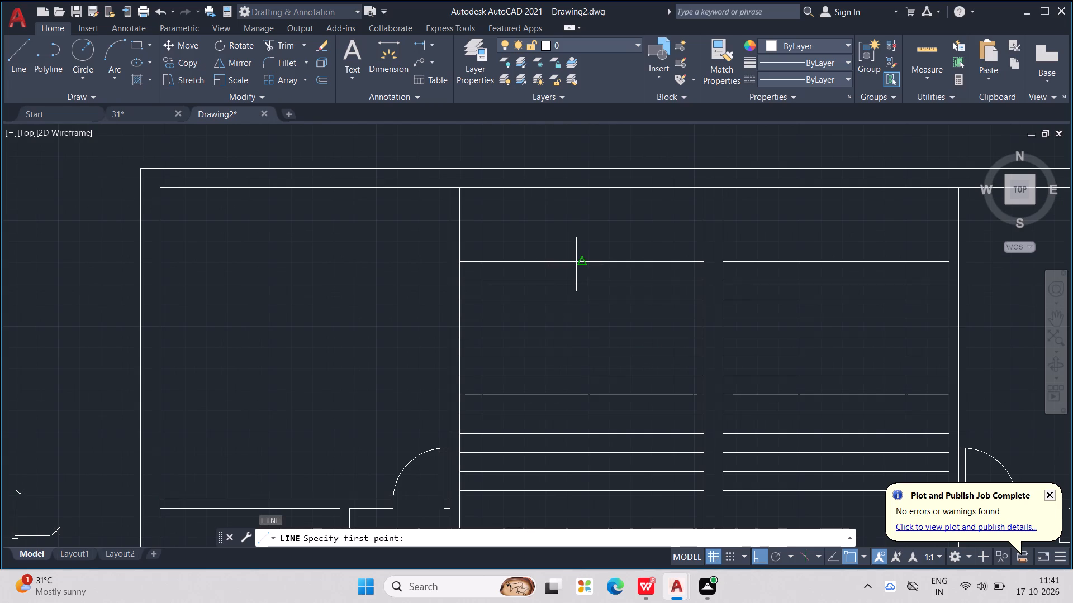
pyautogui.scroll(-2, 577, 261)
pyautogui.moveTo(576, 260); pyautogui.dragTo(521, 250, button='middle')
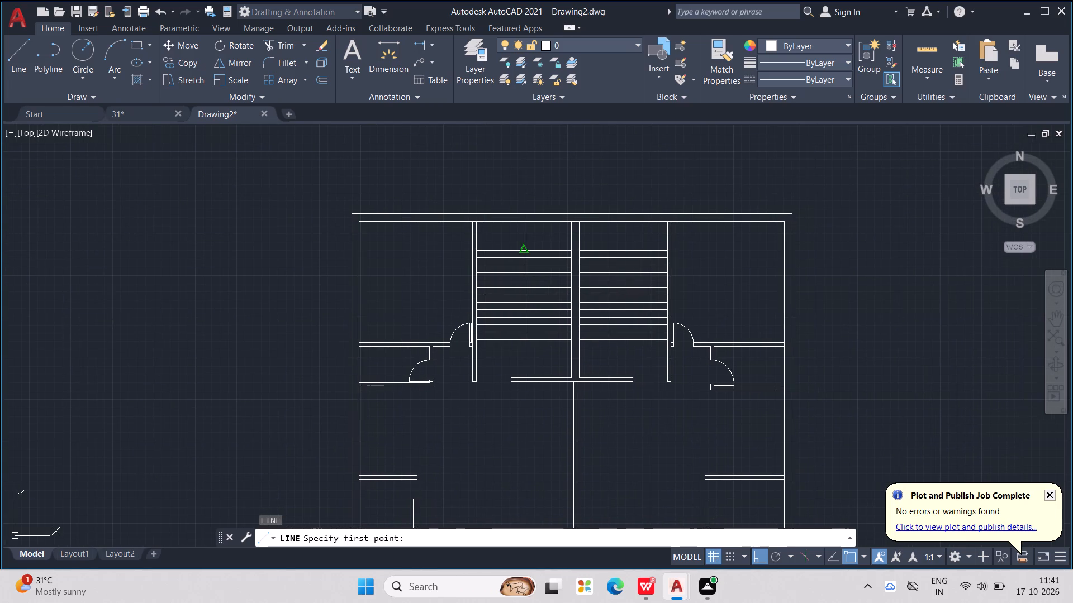
pyautogui.click(521, 250)
pyautogui.scroll(2, 525, 337)
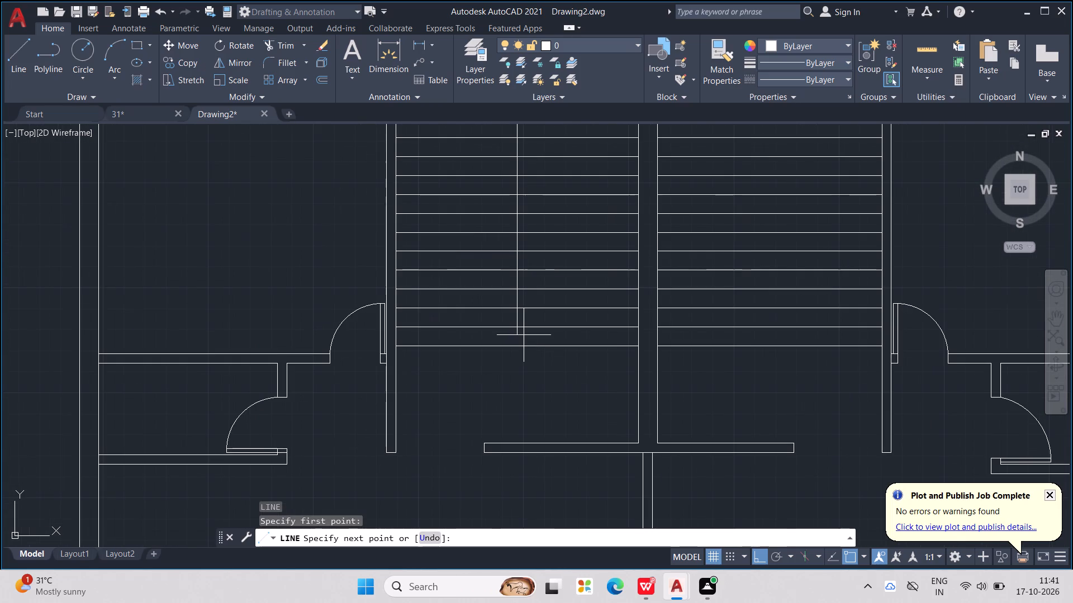
pyautogui.click(519, 348)
pyautogui.press('Escape')
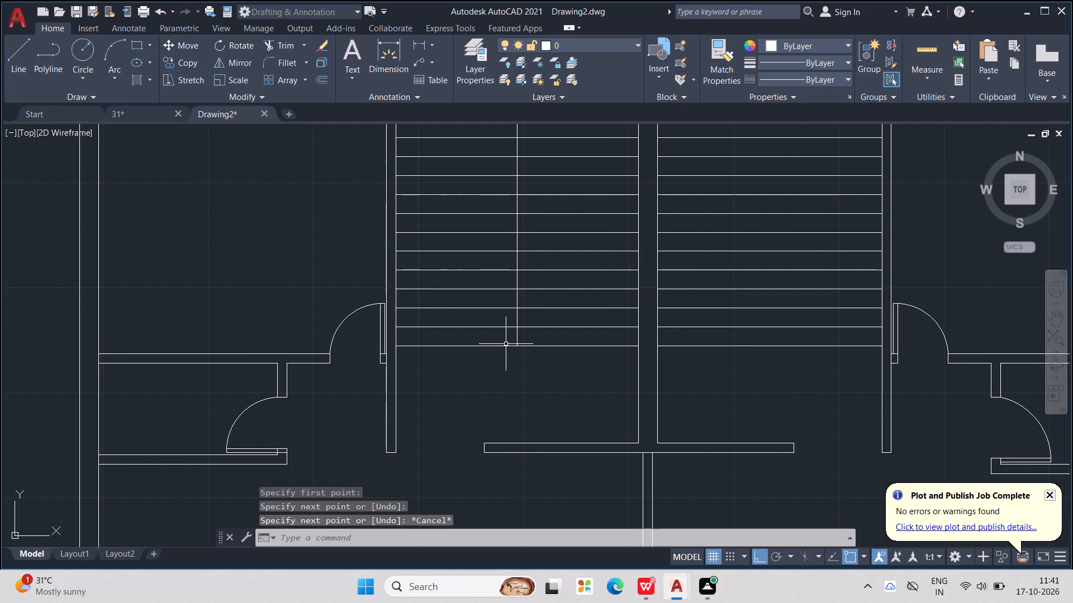
pyautogui.press('Escape')
pyautogui.press('Escape')
pyautogui.press('Escape')
pyautogui.press('Escape')
# Offset the left flight's vertical centre line 3" to each side.
pyautogui.write('OFF')
pyautogui.press('Return')
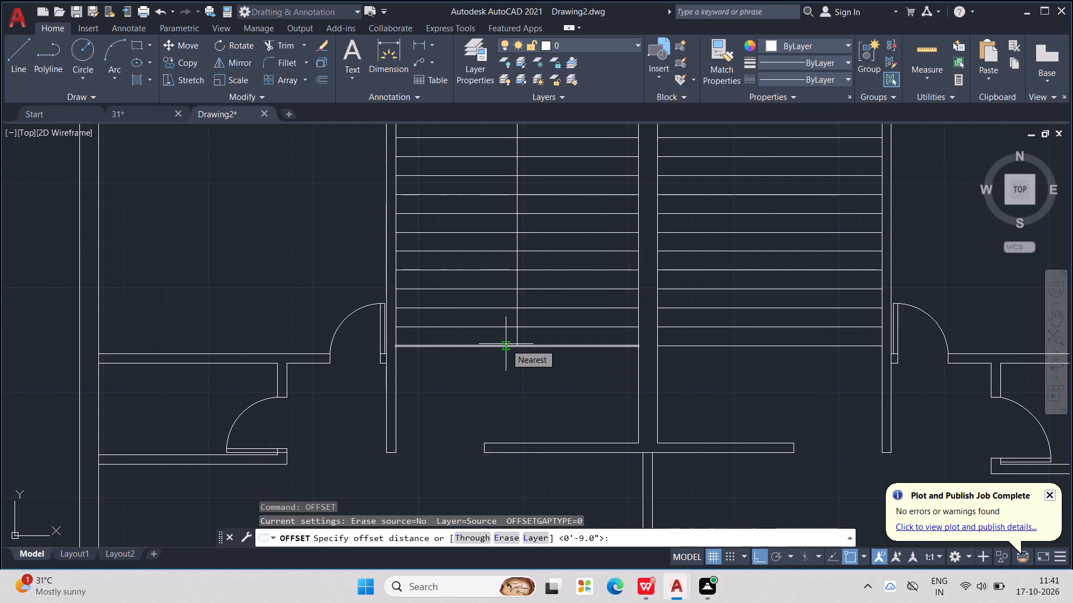
pyautogui.press('3')
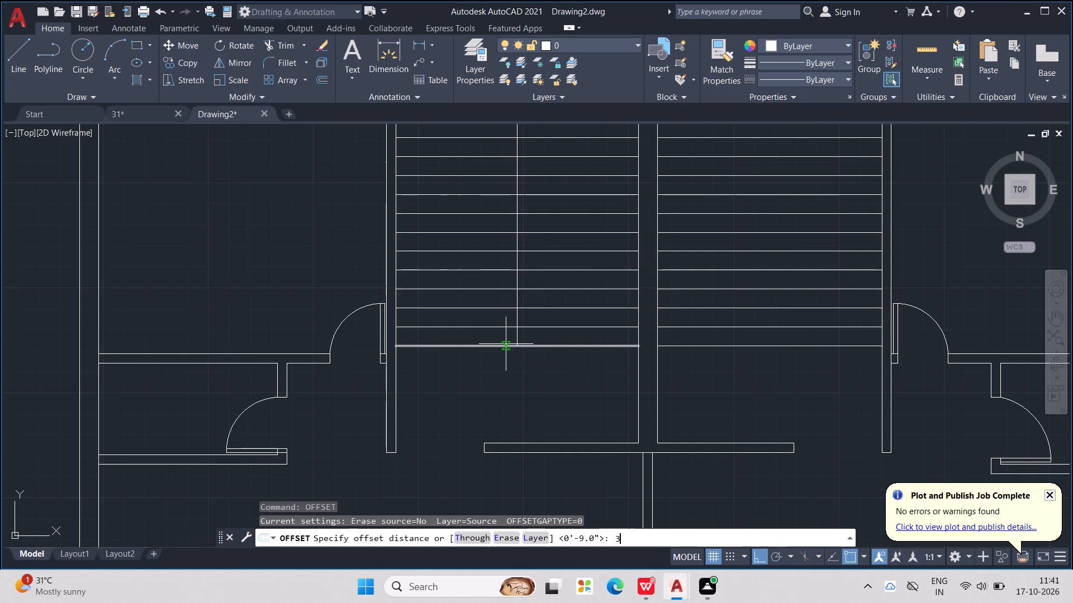
pyautogui.press("'")
pyautogui.press('Return')
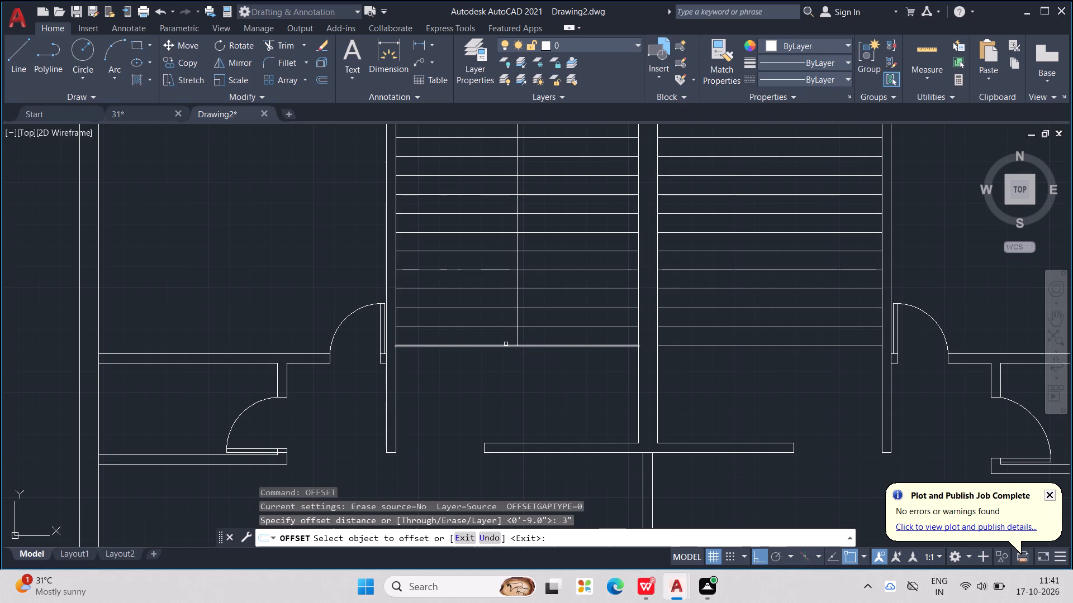
pyautogui.click(517, 336)
pyautogui.click(540, 346)
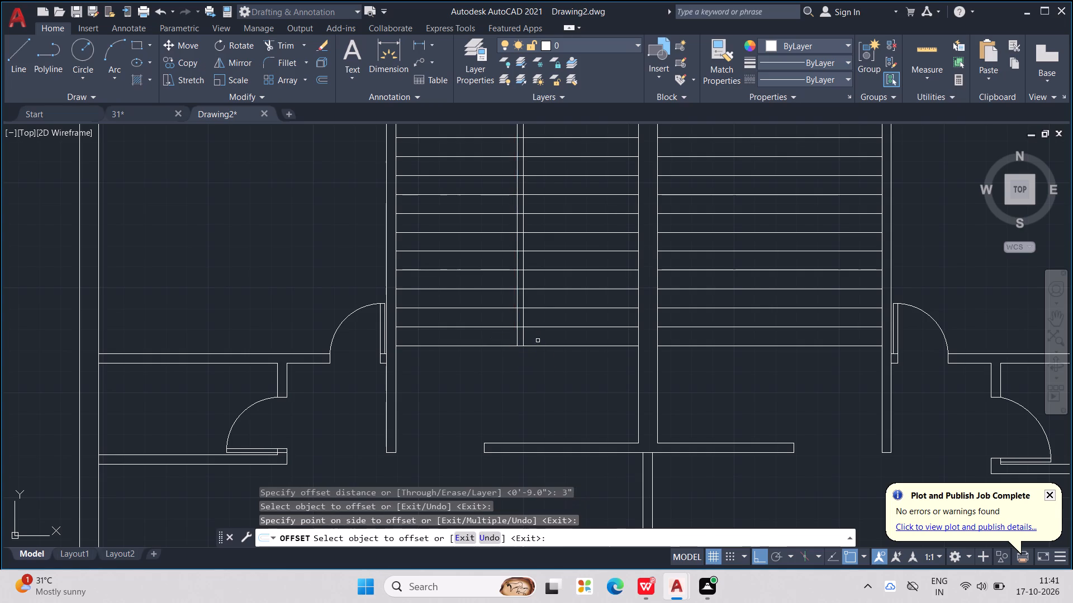
pyautogui.click(515, 338)
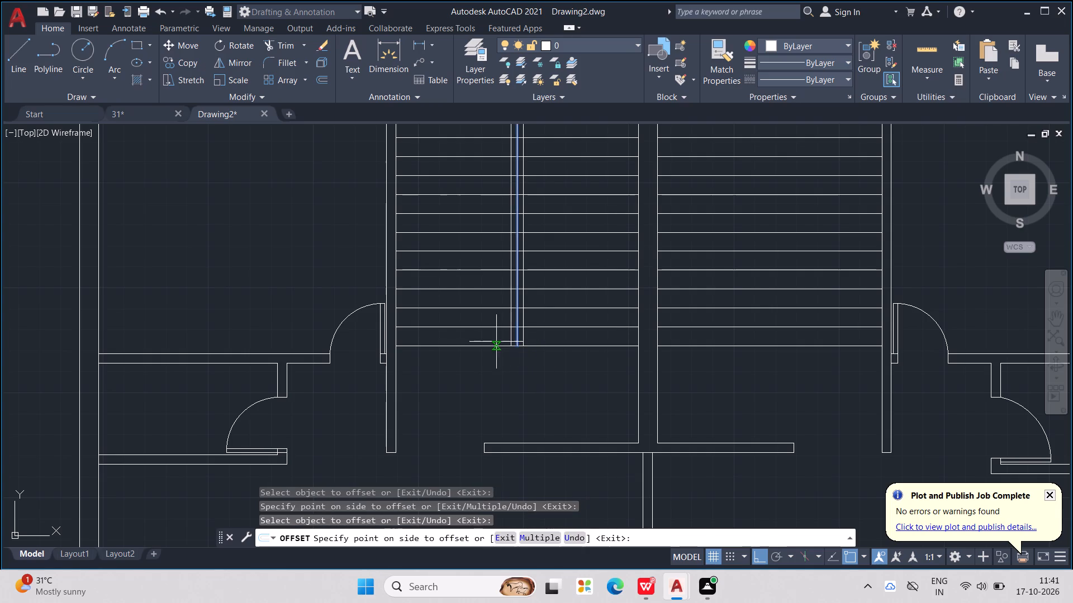
pyautogui.click(496, 342)
pyautogui.press('Escape')
pyautogui.press('Escape')
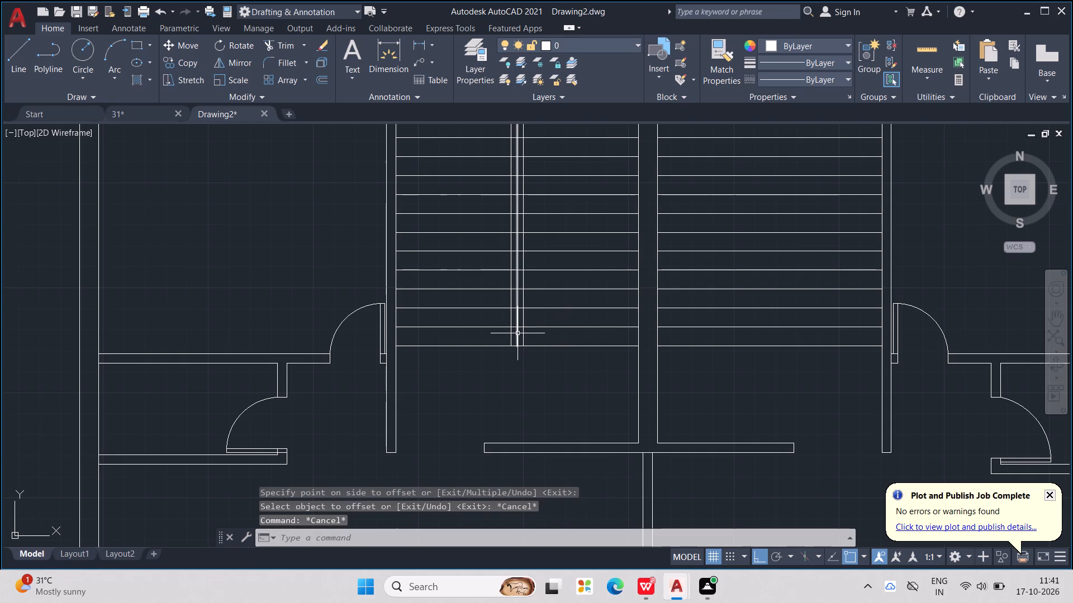
# Erase the original vertical centre line between the two offset lines in the left flight.
pyautogui.click(517, 333)
pyautogui.press('Delete')
pyautogui.press('Escape')
pyautogui.press('Escape')
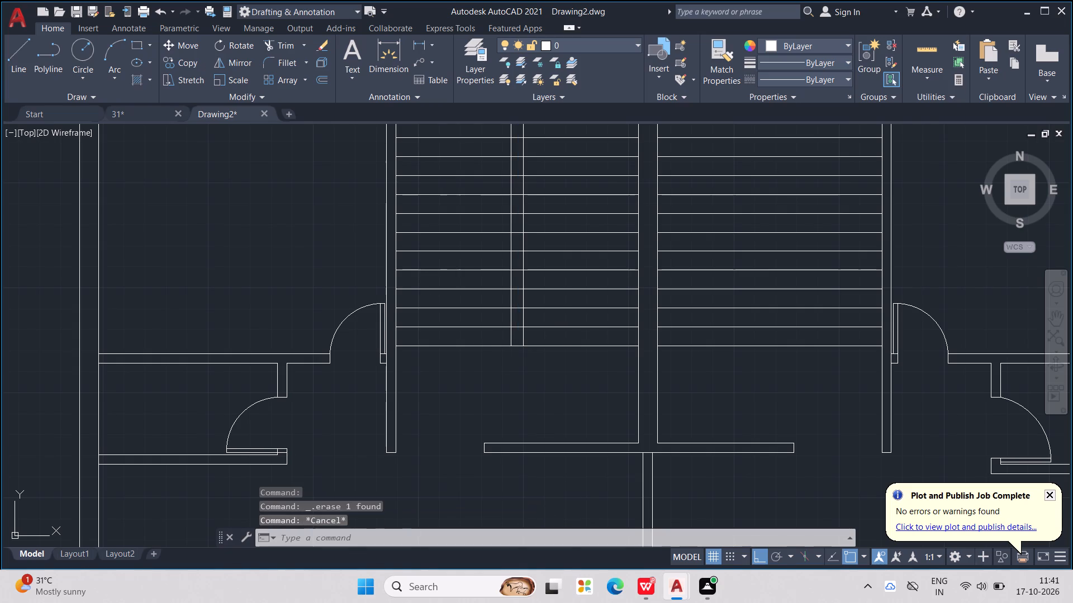
pyautogui.press('Escape')
# Draw a vertical line down the middle of the right stair flight, from its top horizontal line's midpoint to its bottom line.
pyautogui.scroll(-4, 519, 336)
pyautogui.press('Escape')
pyautogui.press('Escape')
pyautogui.press('l')
pyautogui.press('Return')
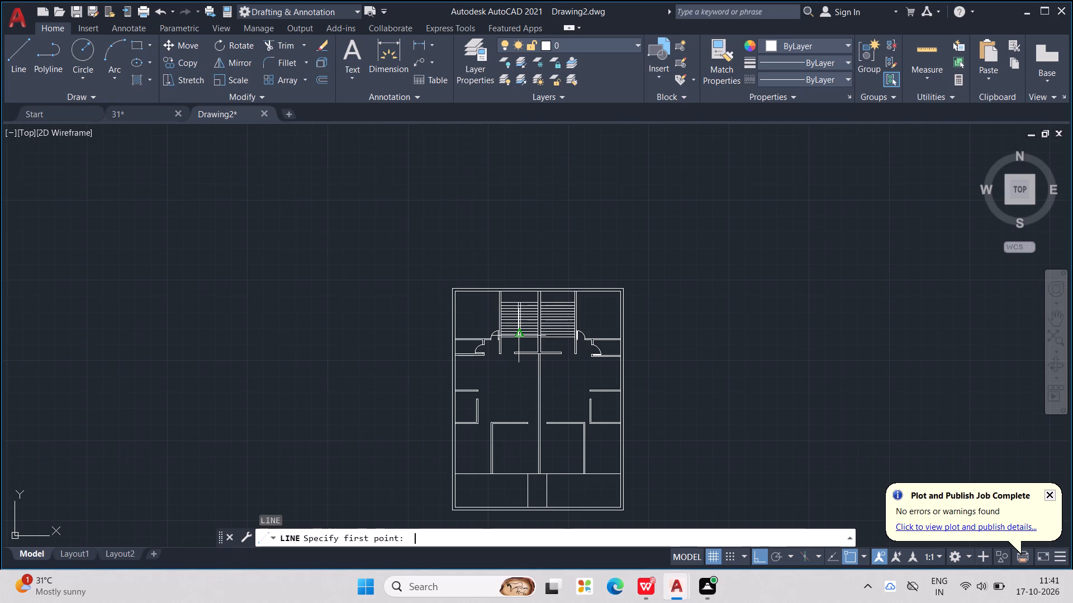
pyautogui.scroll(3, 568, 329)
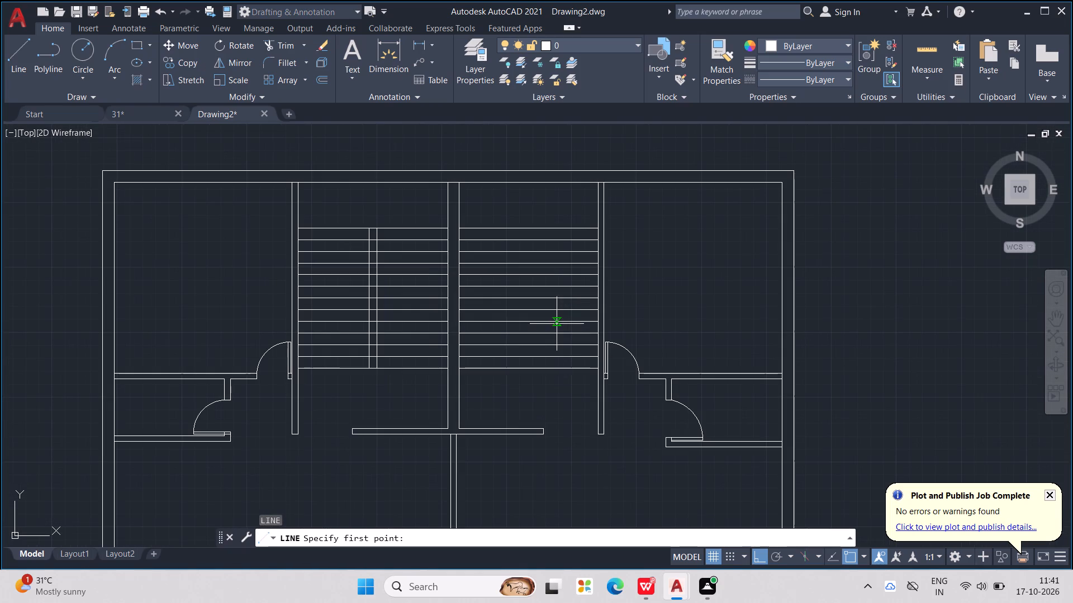
pyautogui.scroll(-2, 536, 368)
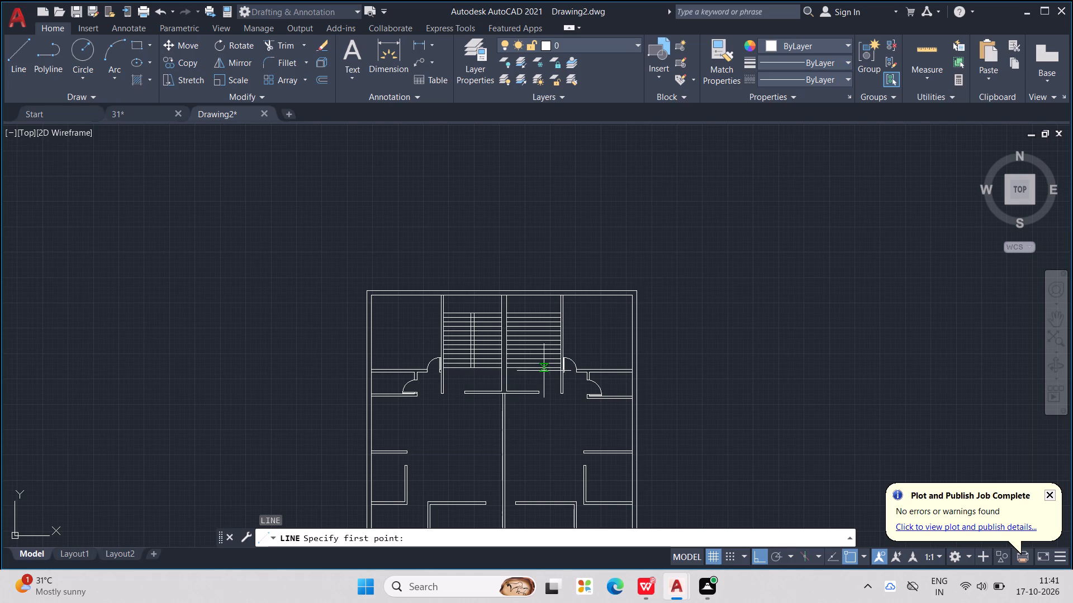
pyautogui.scroll(2, 538, 366)
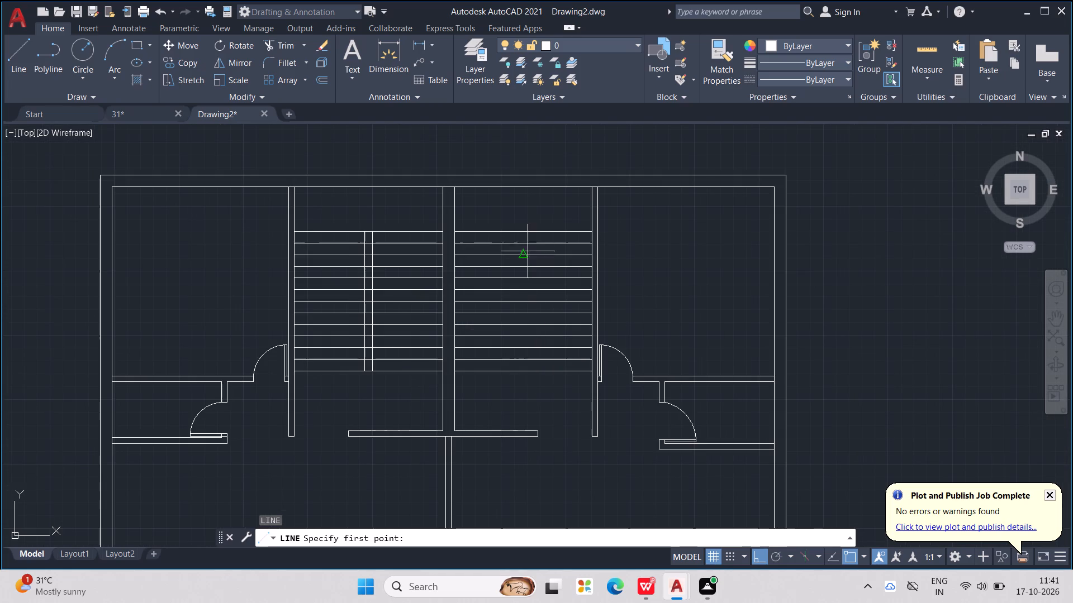
pyautogui.click(521, 229)
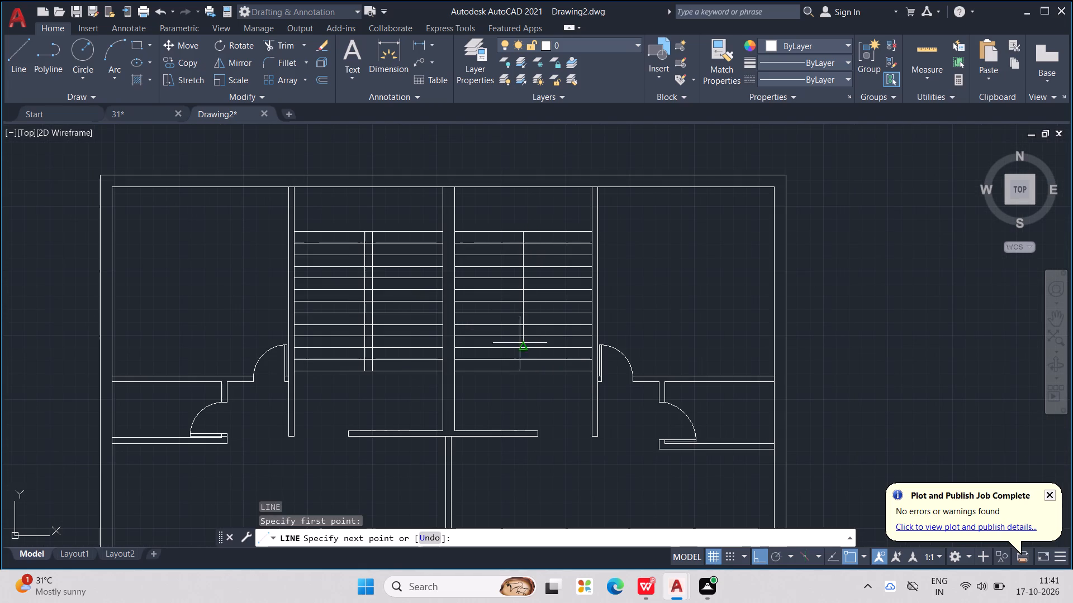
pyautogui.scroll(1, 520, 391)
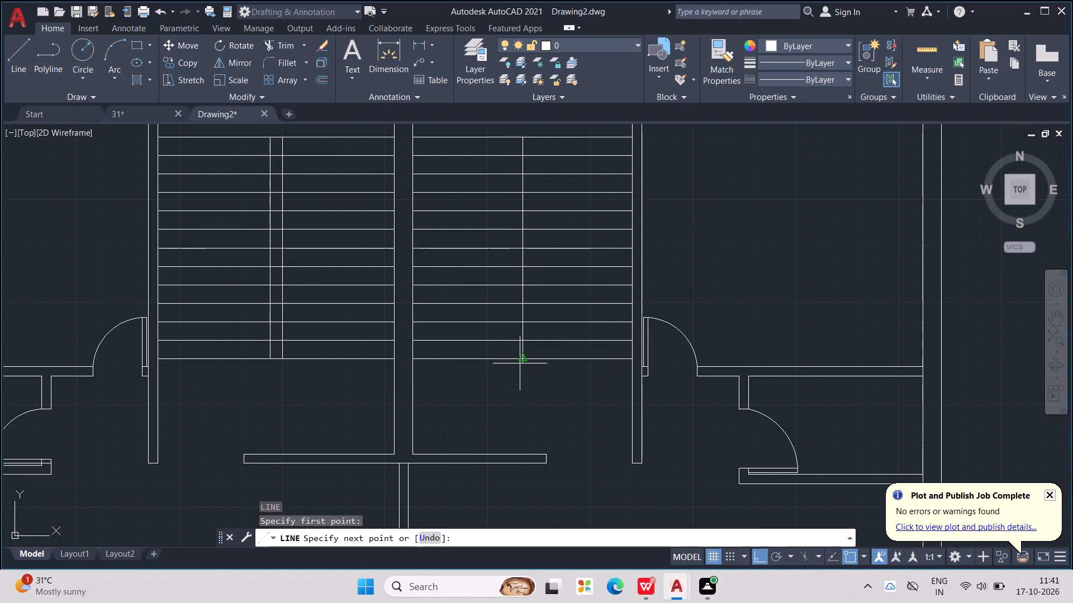
pyautogui.click(520, 363)
pyautogui.press('Escape')
pyautogui.press('Escape')
pyautogui.press('Escape')
pyautogui.press('Escape')
# Offset the right flight's vertical centre line 3" to each side.
pyautogui.write('OFF')
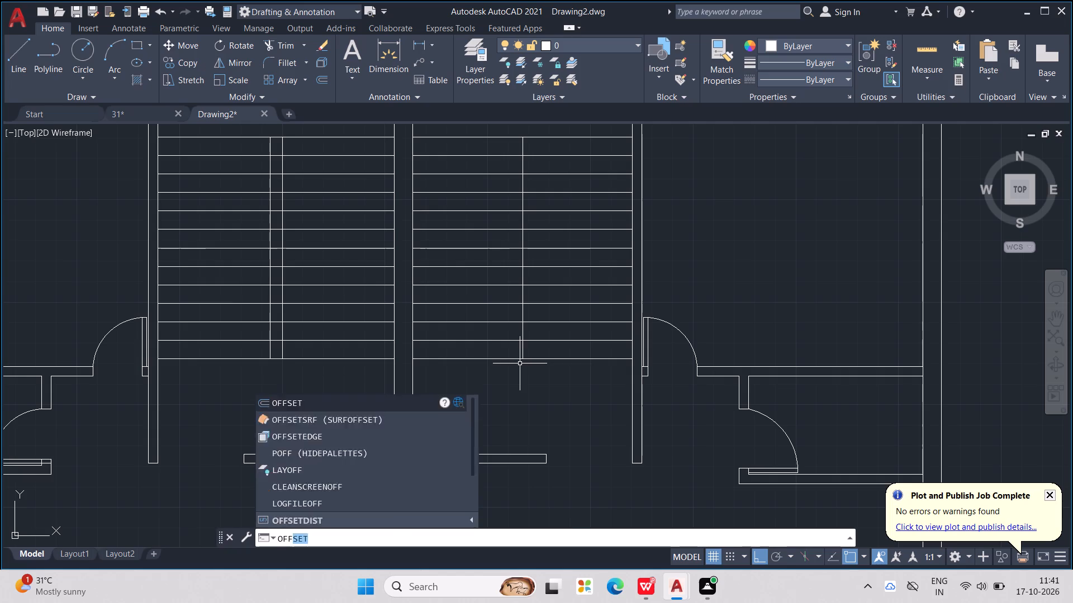
pyautogui.press('Return')
pyautogui.write('3"')
pyautogui.press('Return')
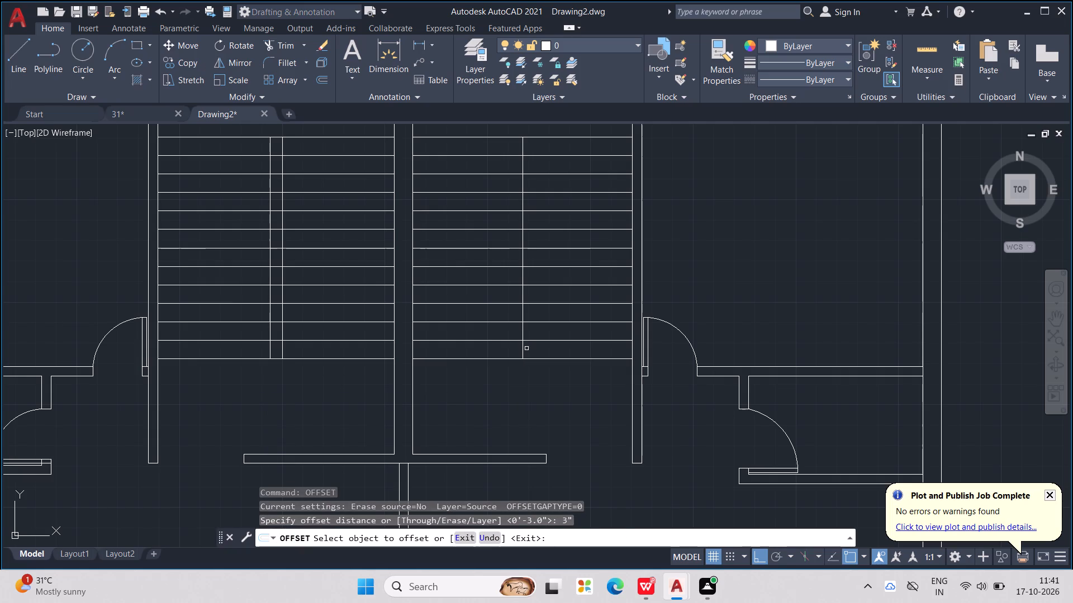
pyautogui.click(523, 353)
pyautogui.click(540, 355)
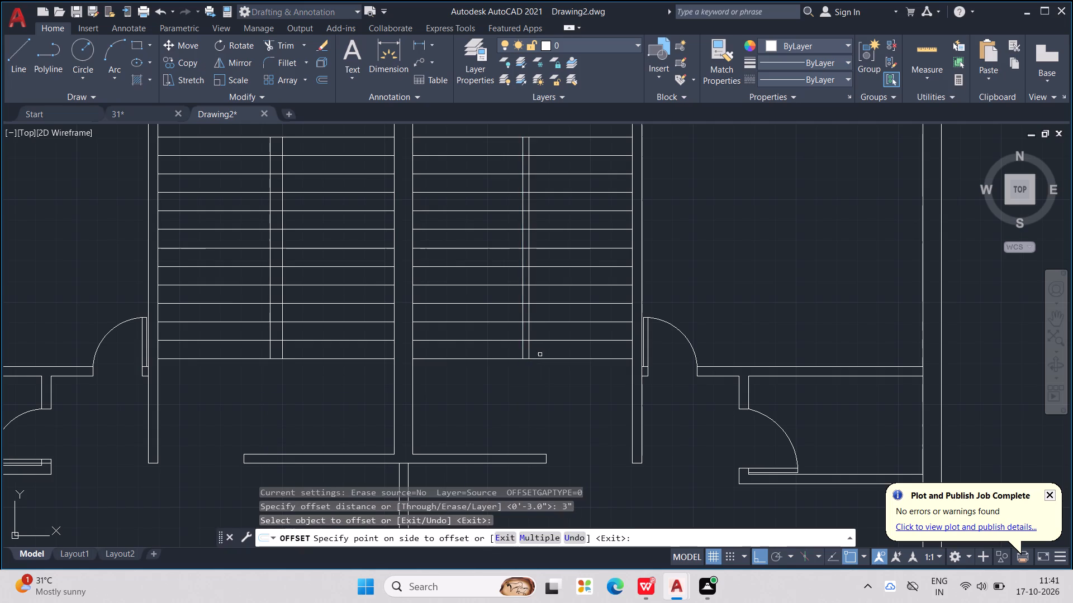
pyautogui.click(524, 352)
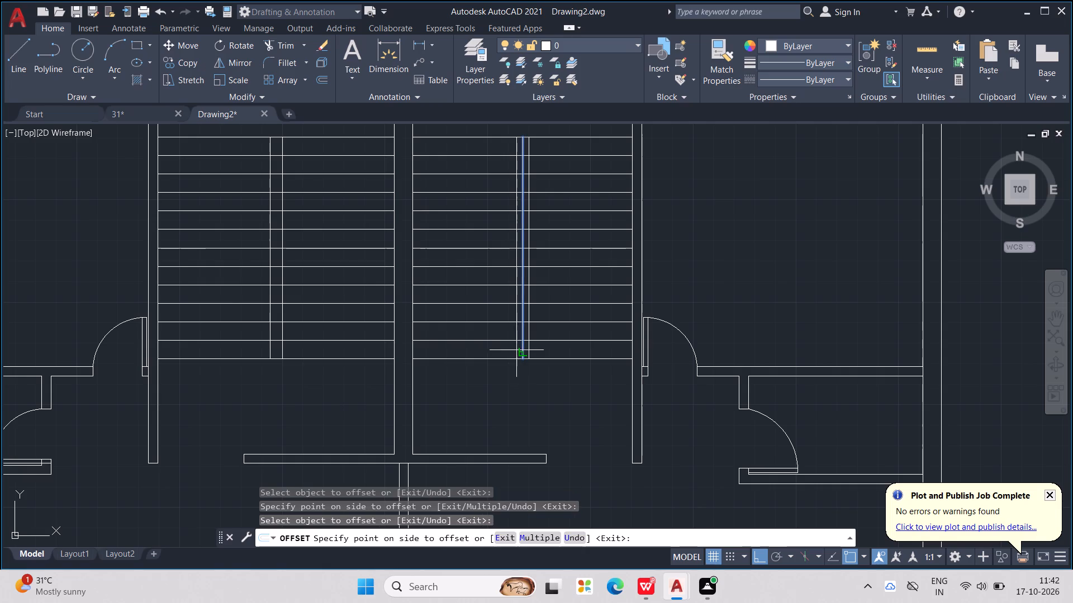
pyautogui.click(516, 350)
pyautogui.press('Escape')
pyautogui.press('Escape')
pyautogui.press('Escape')
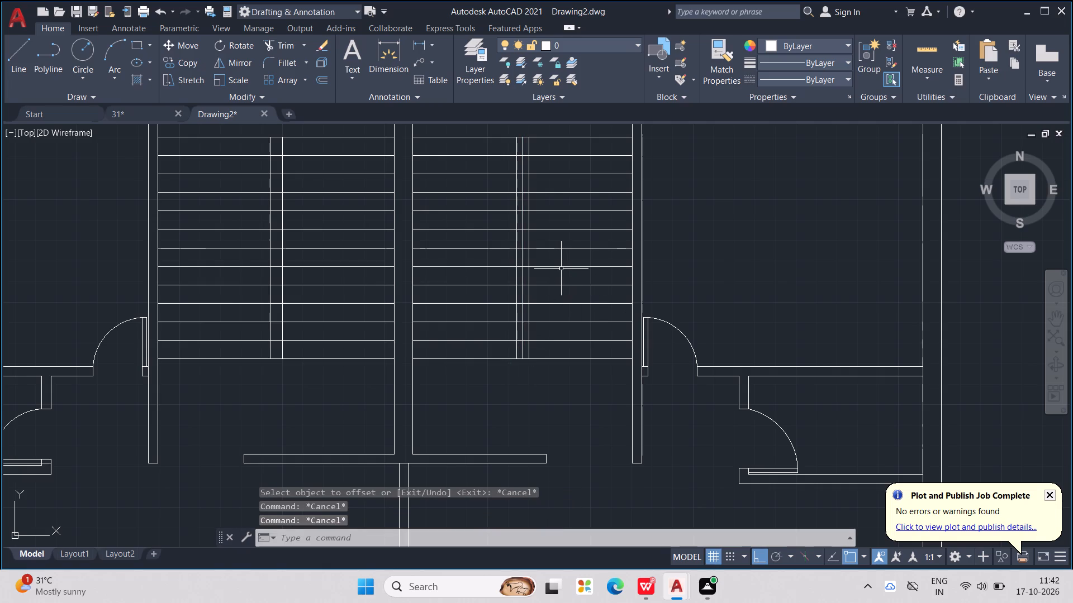
# Erase the original vertical centre line between the two offset lines in the right flight.
pyautogui.click(522, 317)
pyautogui.press('Delete')
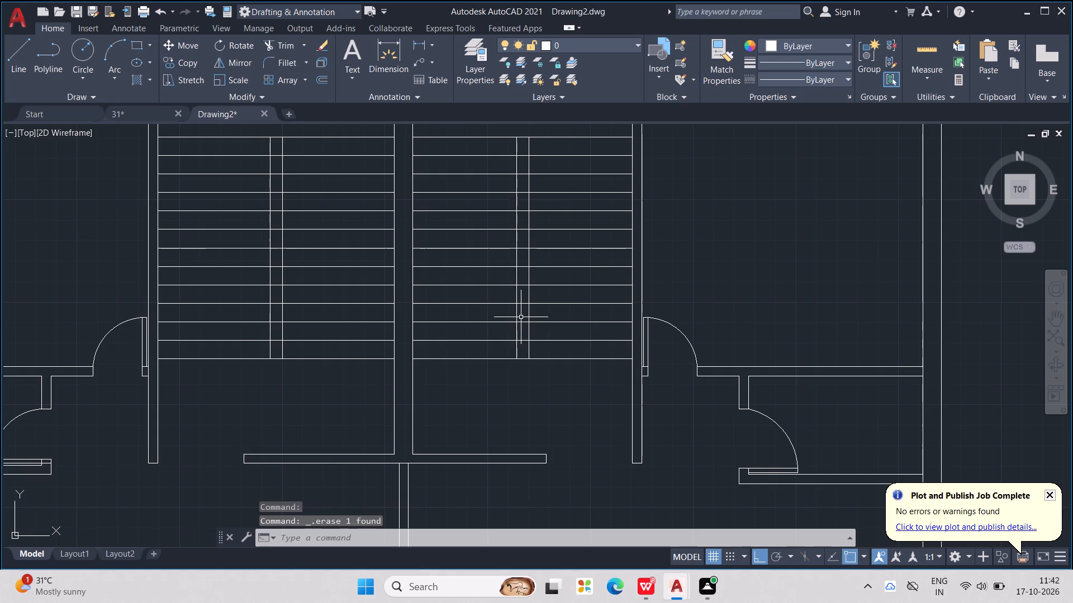
pyautogui.scroll(-3, 521, 317)
pyautogui.moveTo(466, 344); pyautogui.dragTo(478, 356, button='middle')
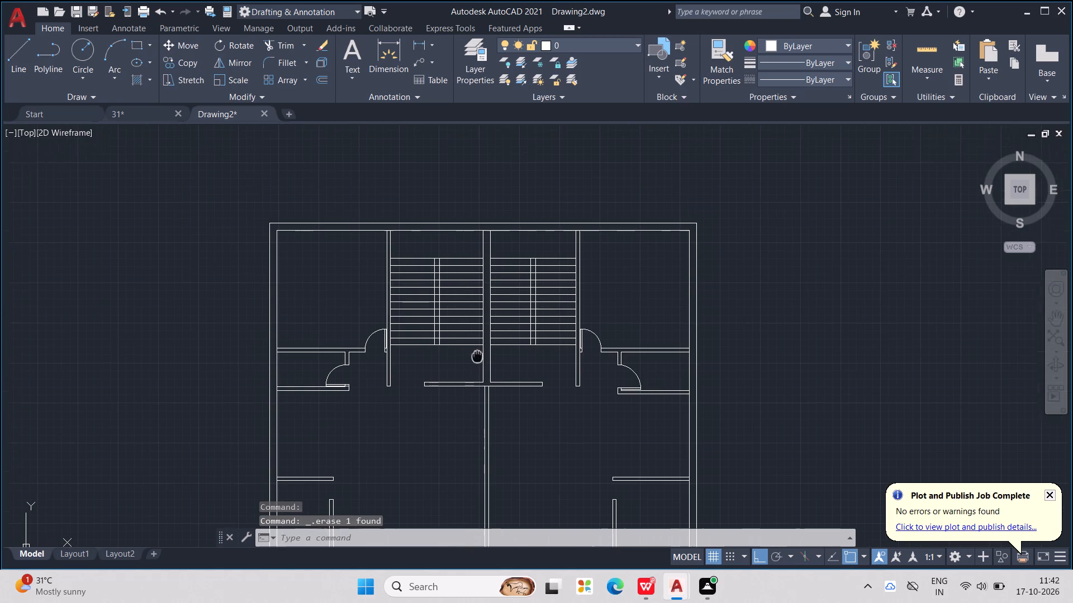
# Examine the overall floor plan, from the stair flights down to the strip along the bottom wall.
pyautogui.moveTo(478, 356); pyautogui.dragTo(483, 370, button='middle')
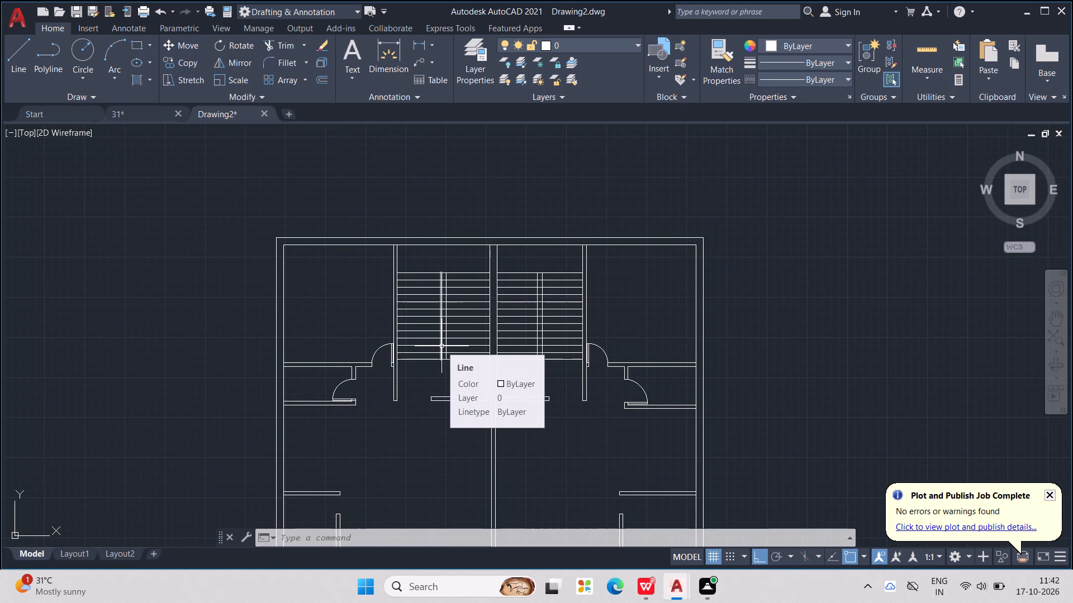
pyautogui.scroll(-2, 443, 346)
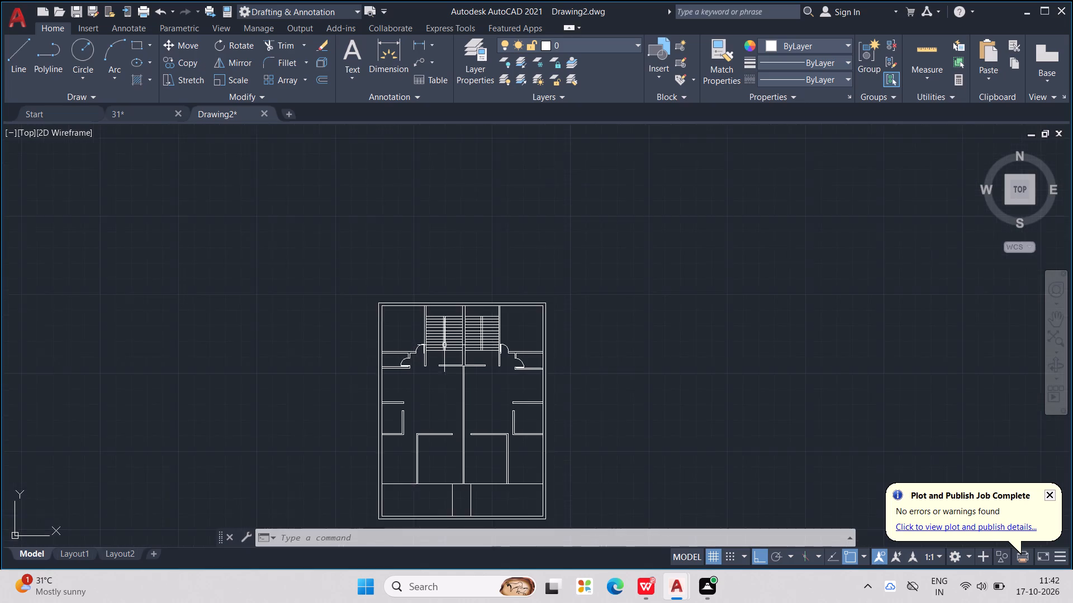
pyautogui.moveTo(448, 345); pyautogui.dragTo(528, 307, button='middle')
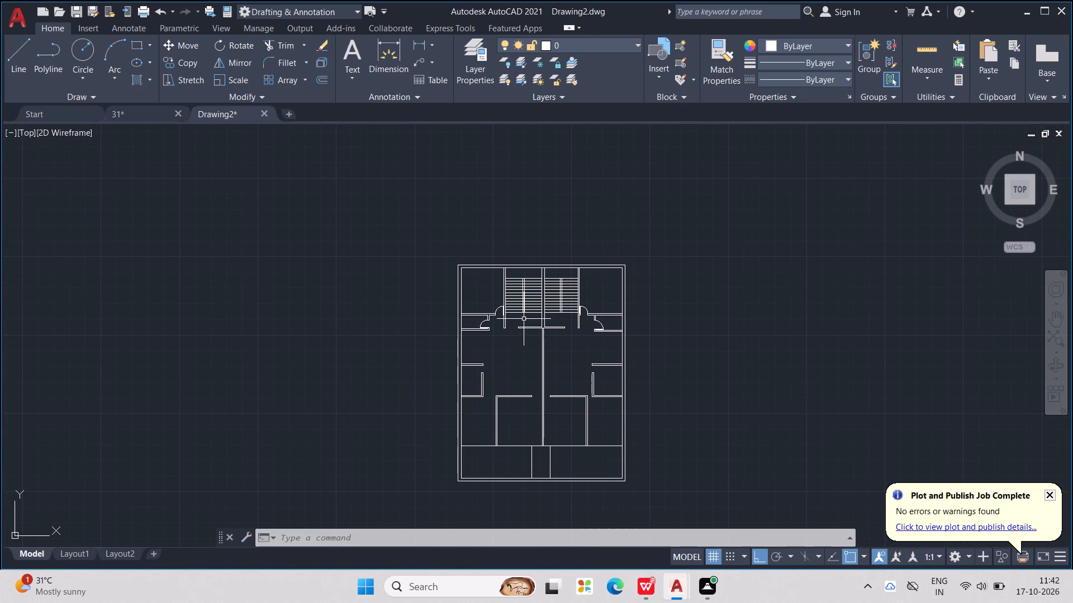
pyautogui.scroll(1, 524, 318)
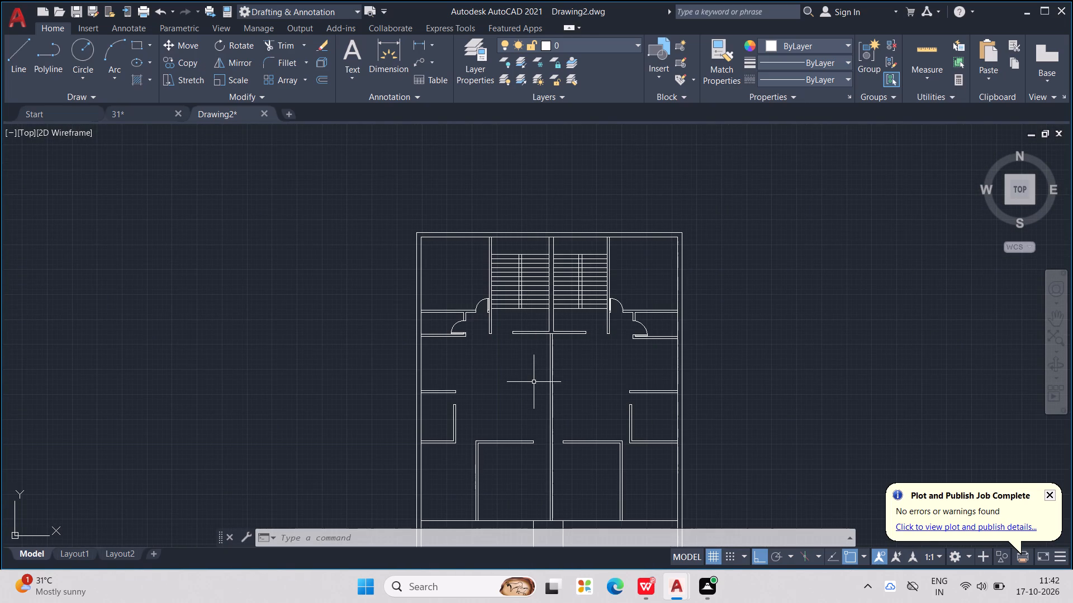
pyautogui.moveTo(533, 381); pyautogui.dragTo(561, 332, button='middle')
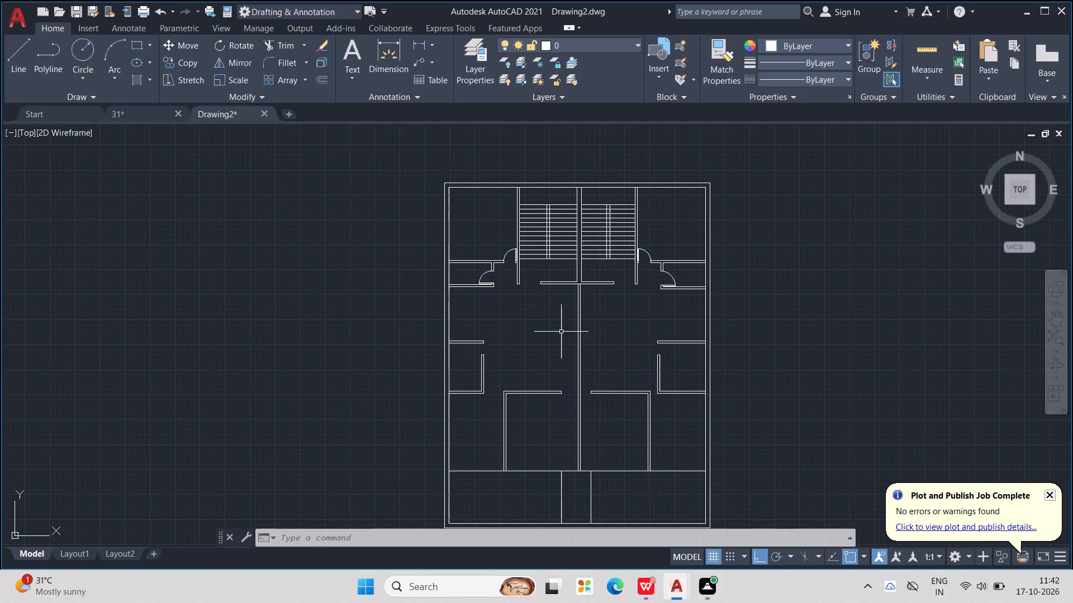
pyautogui.scroll(-1, 558, 399)
pyautogui.moveTo(558, 399); pyautogui.dragTo(561, 370, button='middle')
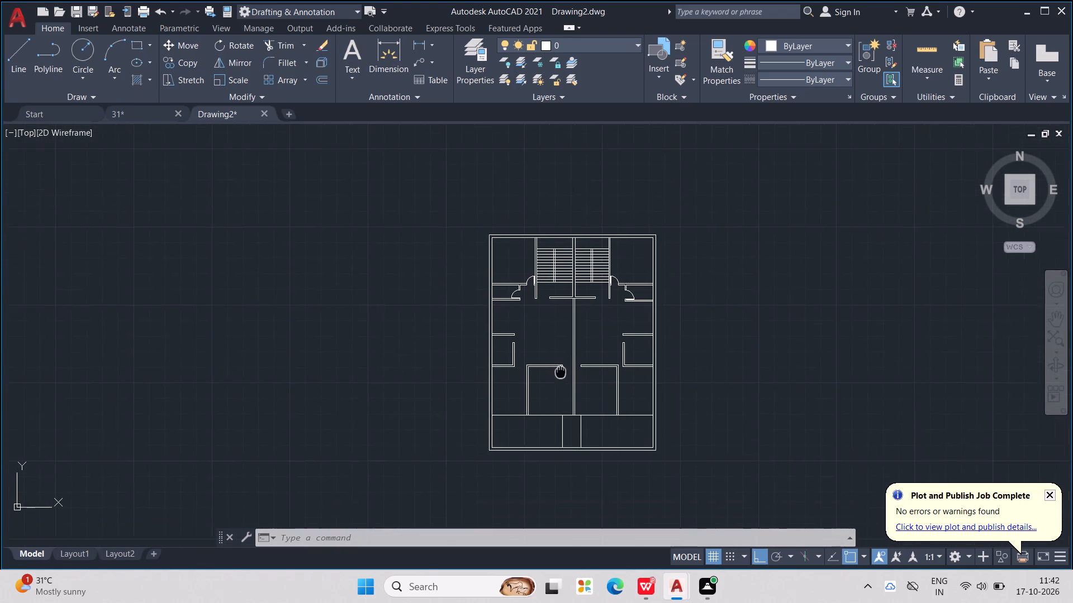
pyautogui.moveTo(561, 370); pyautogui.dragTo(561, 336, button='middle')
pyautogui.press('Escape')
pyautogui.press('Escape')
pyautogui.moveTo(509, 381); pyautogui.dragTo(510, 384, button='middle')
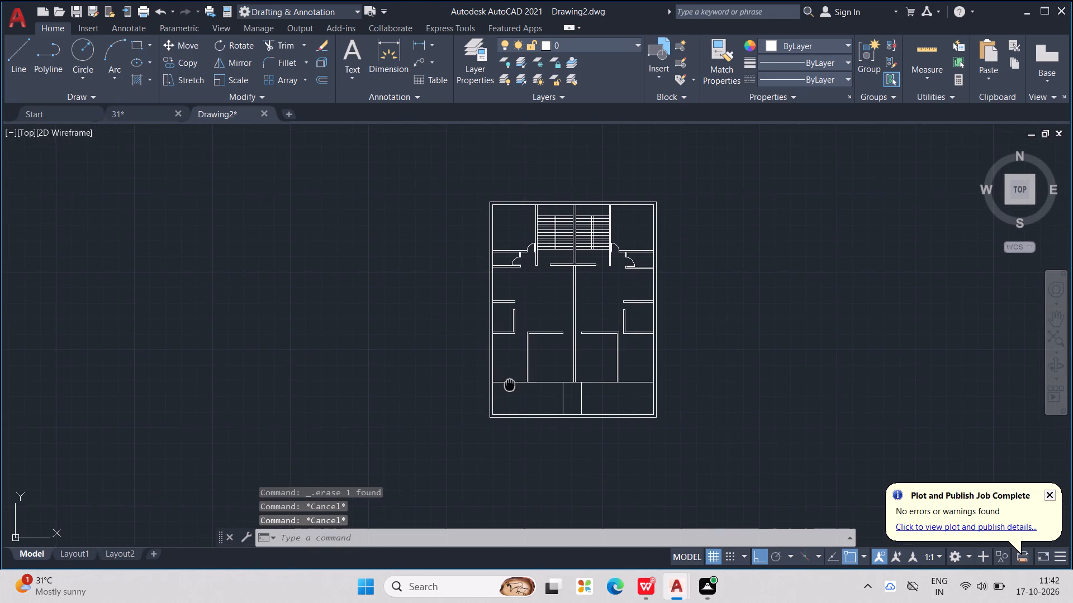
pyautogui.moveTo(510, 384); pyautogui.dragTo(566, 365, button='middle')
pyautogui.scroll(1, 552, 376)
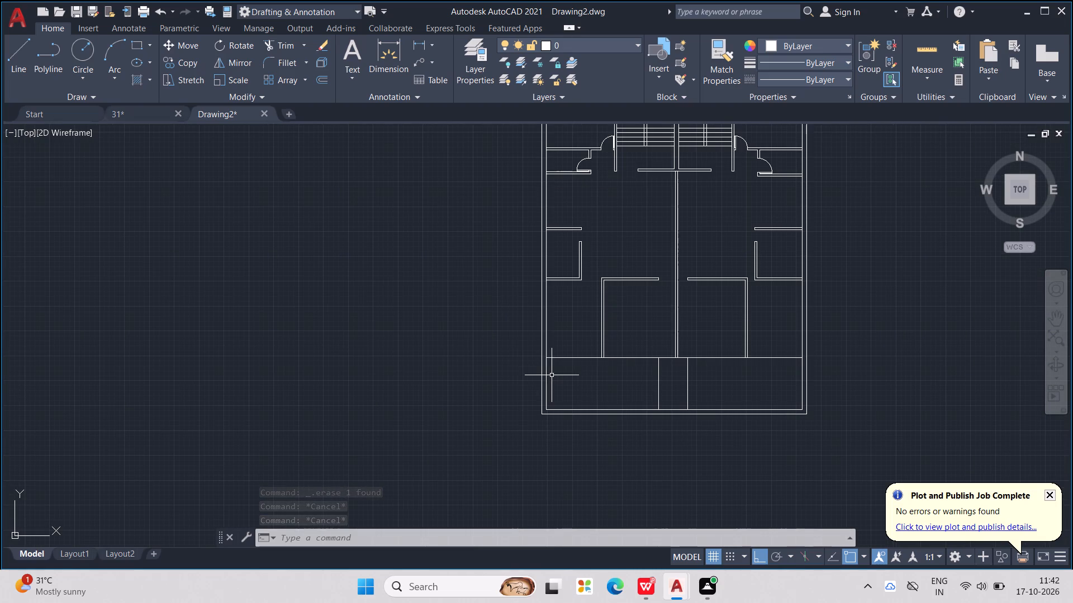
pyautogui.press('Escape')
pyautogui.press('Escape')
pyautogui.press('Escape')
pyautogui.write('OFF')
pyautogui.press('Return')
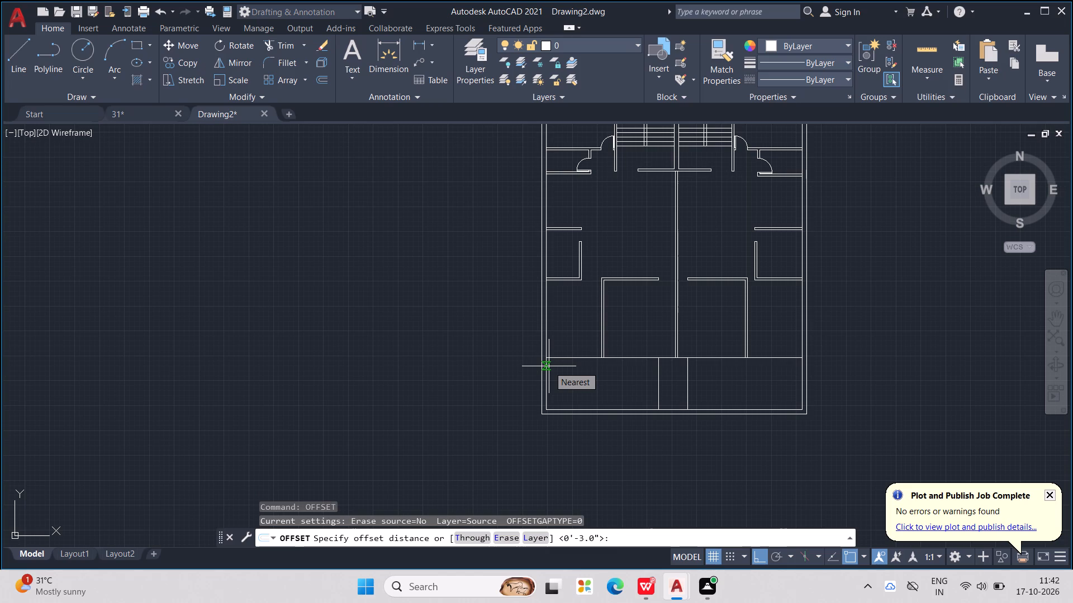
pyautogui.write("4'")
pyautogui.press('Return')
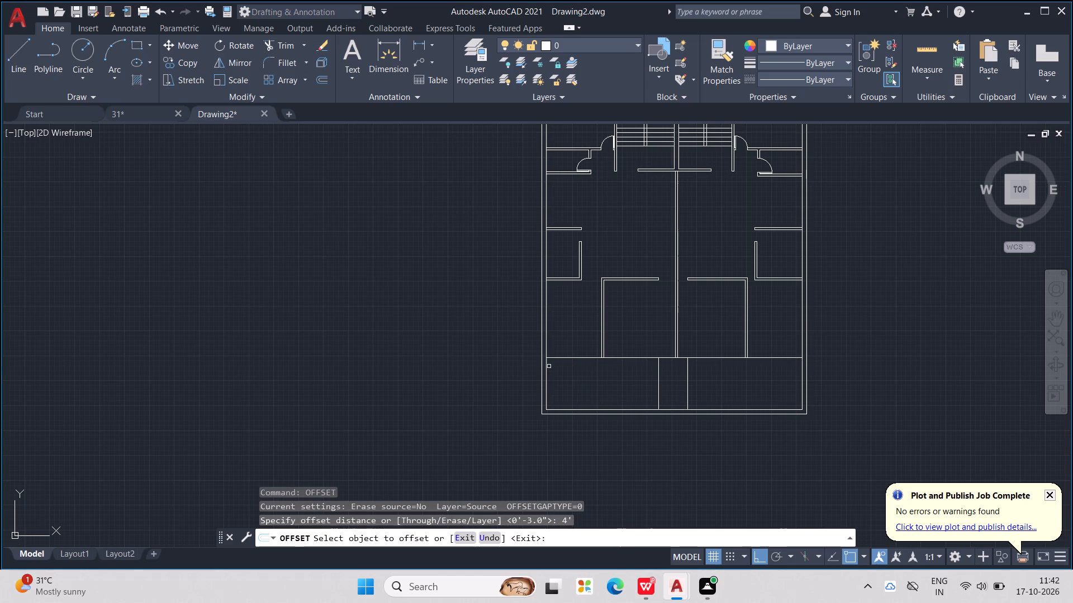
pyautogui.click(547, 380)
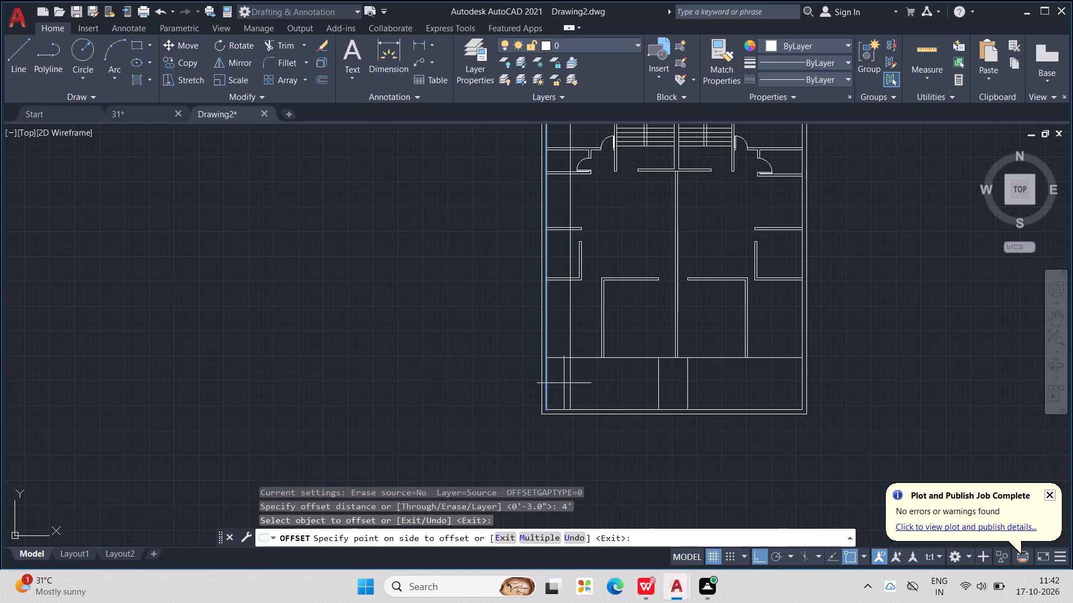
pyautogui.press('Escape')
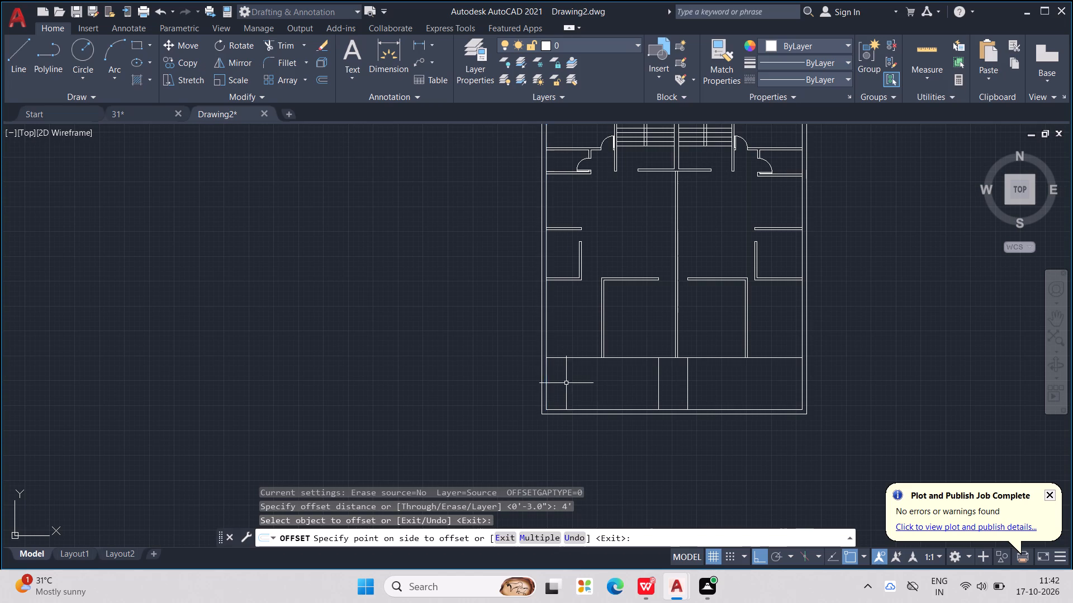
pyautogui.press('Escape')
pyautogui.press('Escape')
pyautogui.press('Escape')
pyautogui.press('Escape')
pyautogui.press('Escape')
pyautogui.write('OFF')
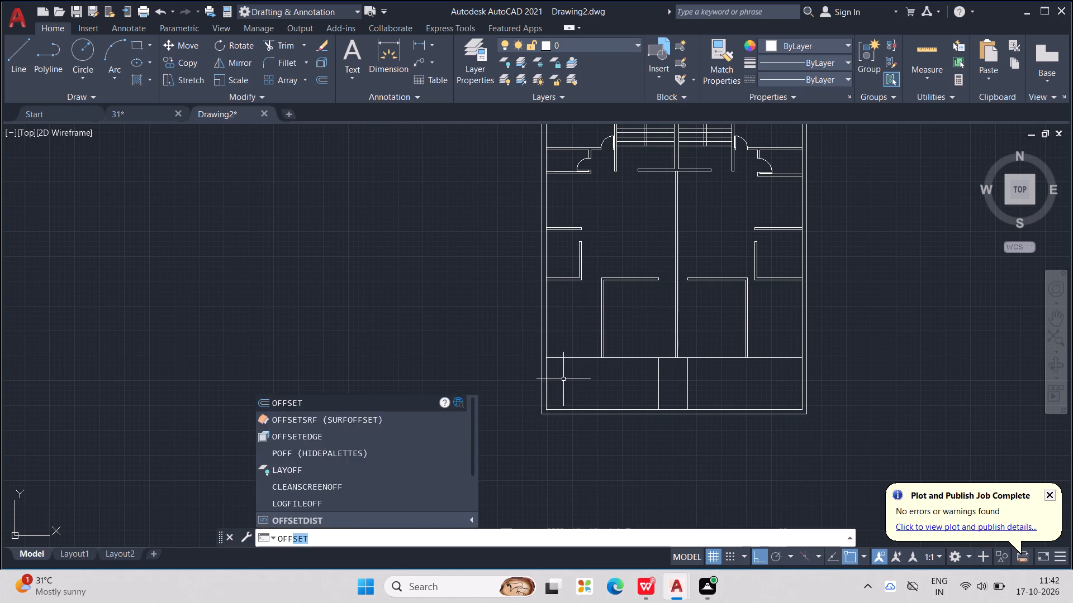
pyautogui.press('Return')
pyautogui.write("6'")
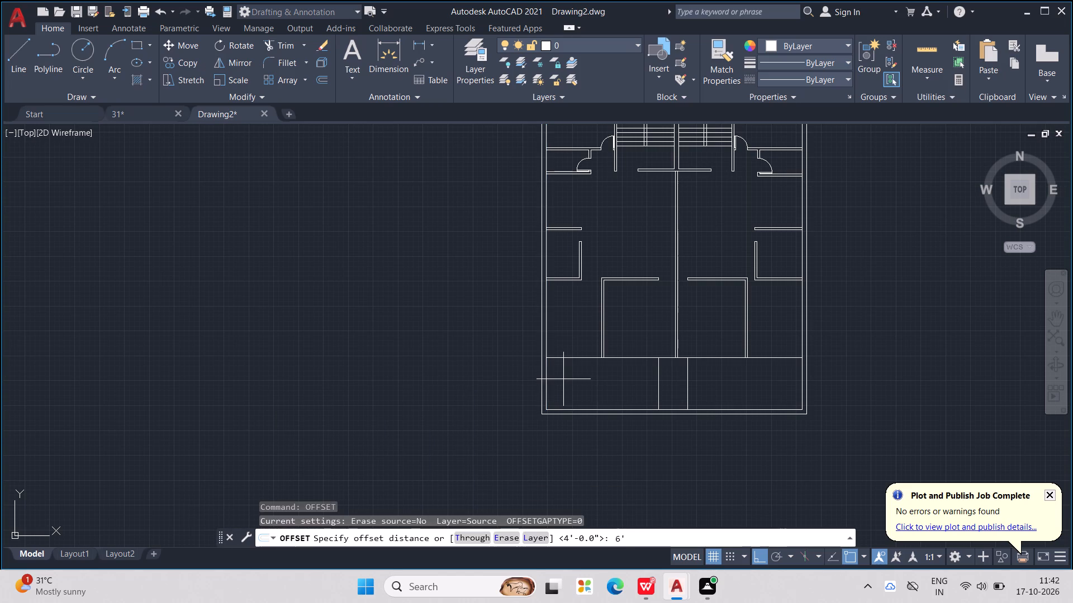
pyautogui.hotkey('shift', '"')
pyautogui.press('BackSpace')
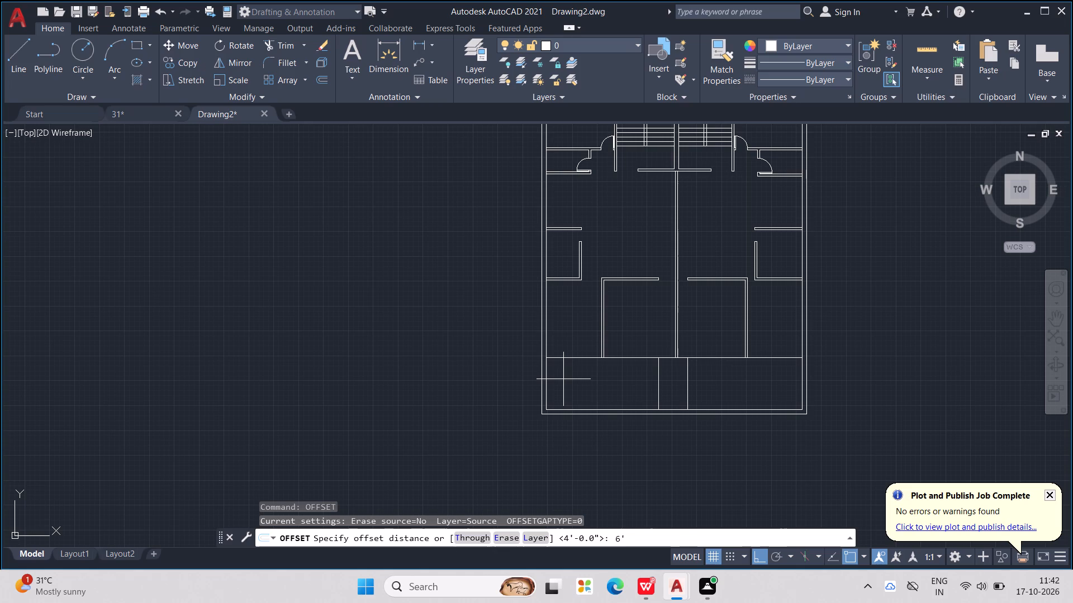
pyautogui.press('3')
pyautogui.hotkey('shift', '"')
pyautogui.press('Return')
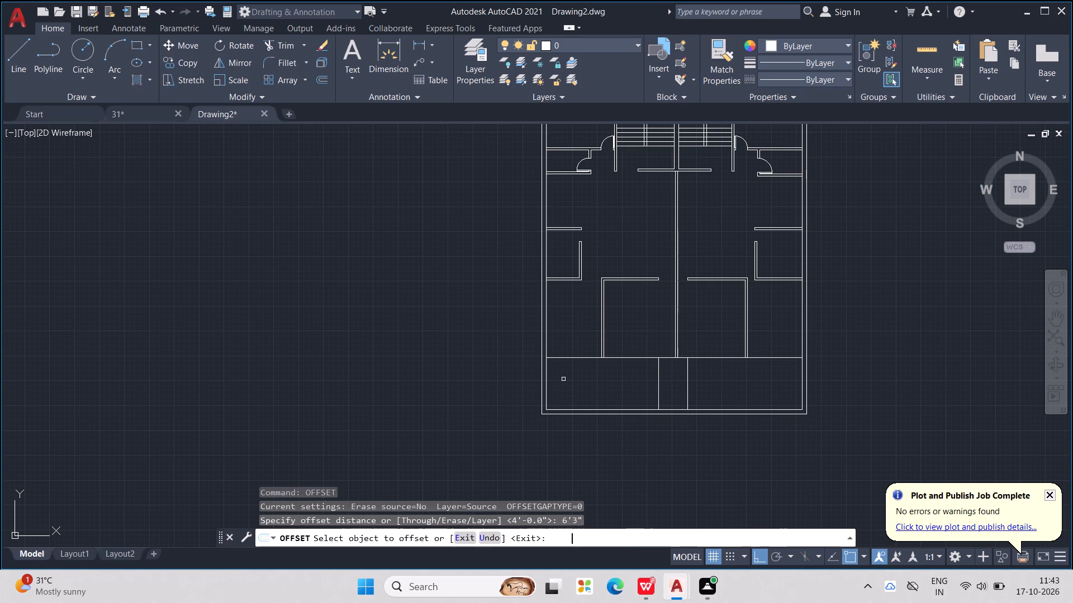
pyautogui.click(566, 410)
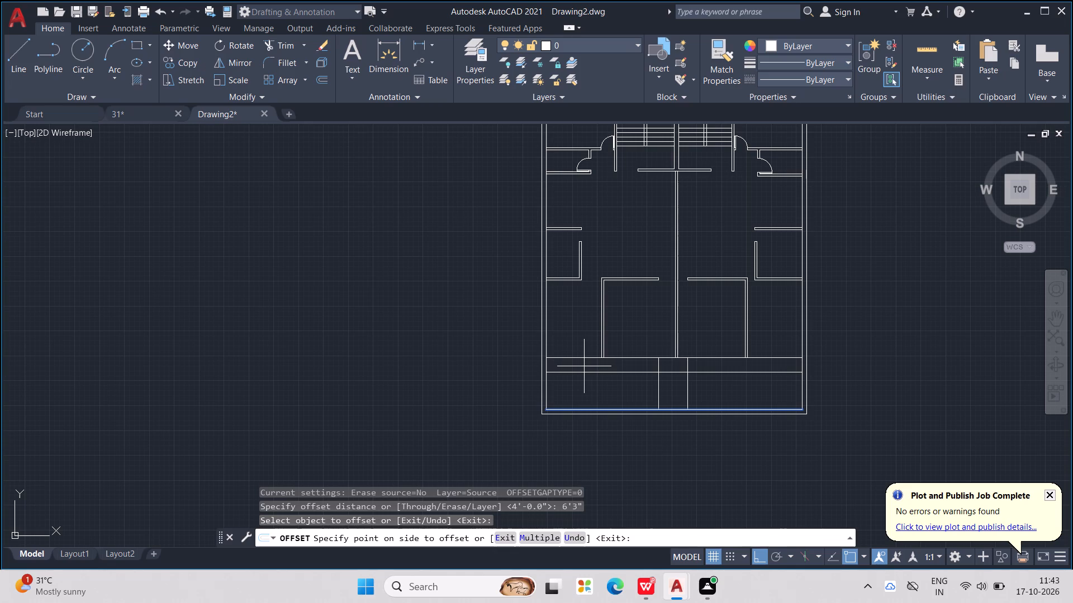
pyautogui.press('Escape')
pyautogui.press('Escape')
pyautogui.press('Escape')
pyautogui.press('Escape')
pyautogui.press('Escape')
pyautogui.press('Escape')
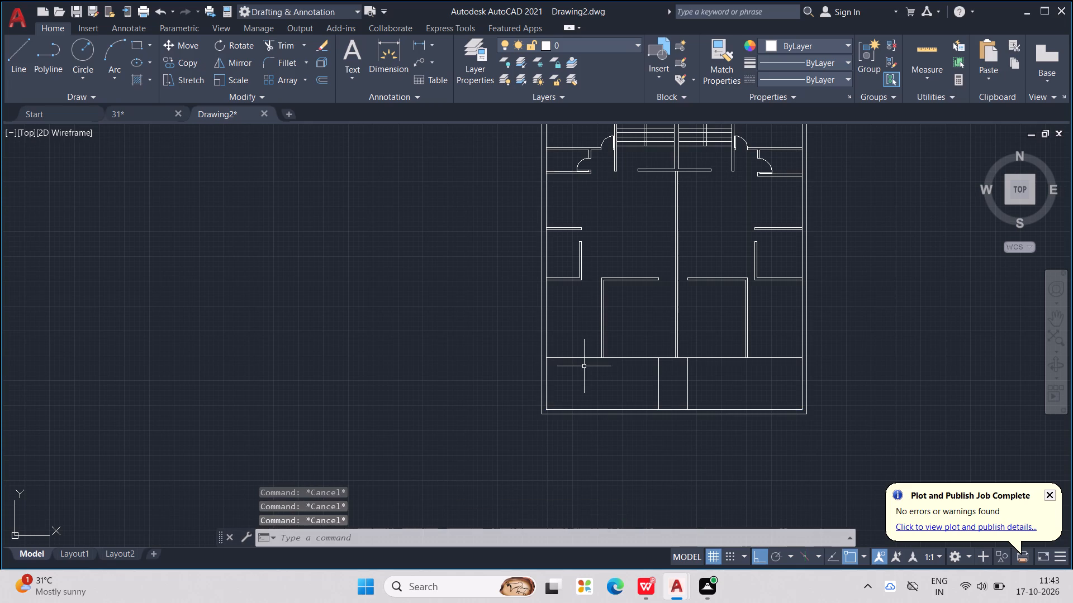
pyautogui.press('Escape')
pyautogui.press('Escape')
# Offset the inner lines of the left and right outer walls 6'3" inward, towards the middle of the plan.
pyautogui.write('OFF')
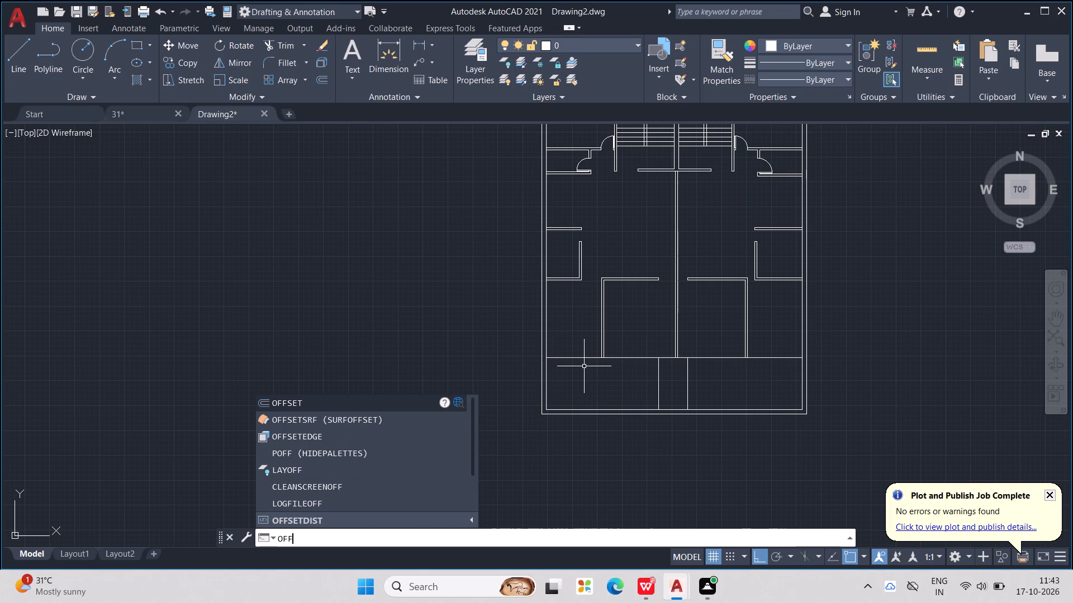
pyautogui.press('Return')
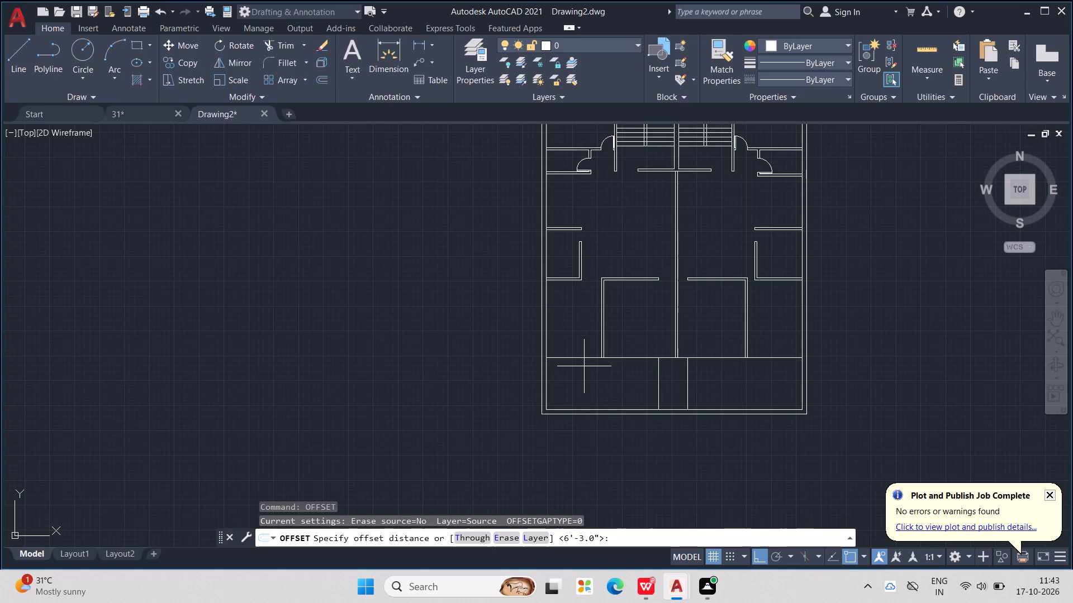
pyautogui.press('6')
pyautogui.write('\'3"')
pyautogui.press('Return')
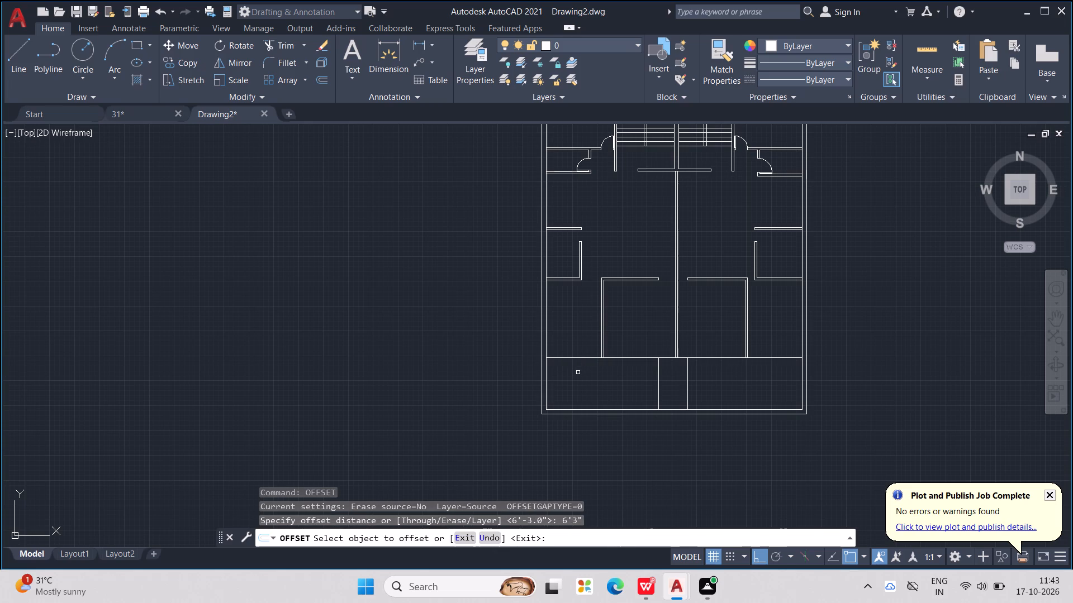
pyautogui.click(546, 371)
pyautogui.moveTo(567, 379); pyautogui.dragTo(509, 372, button='middle')
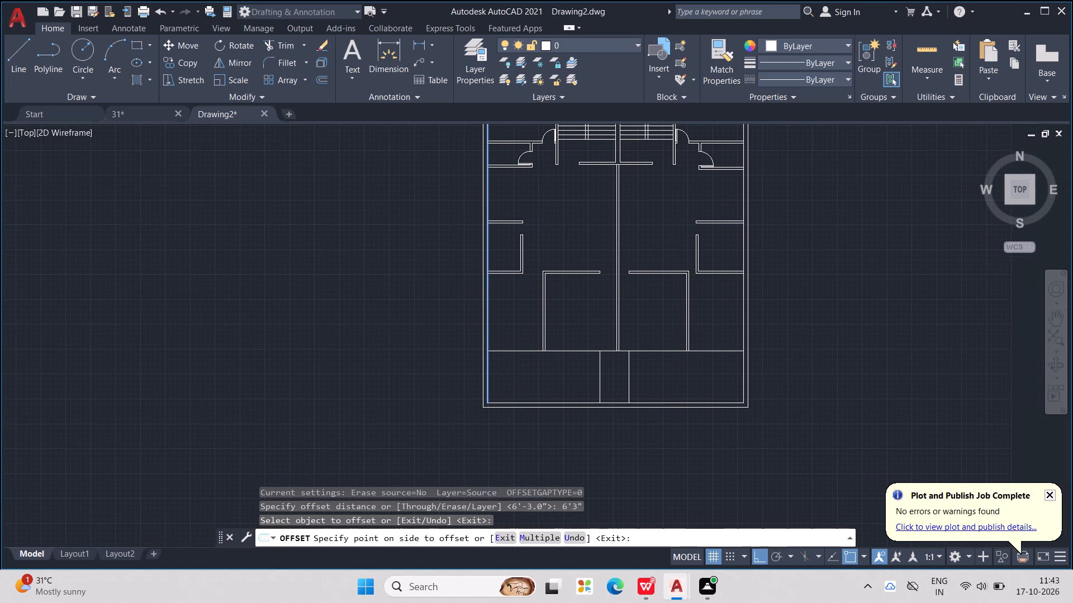
pyautogui.click(539, 371)
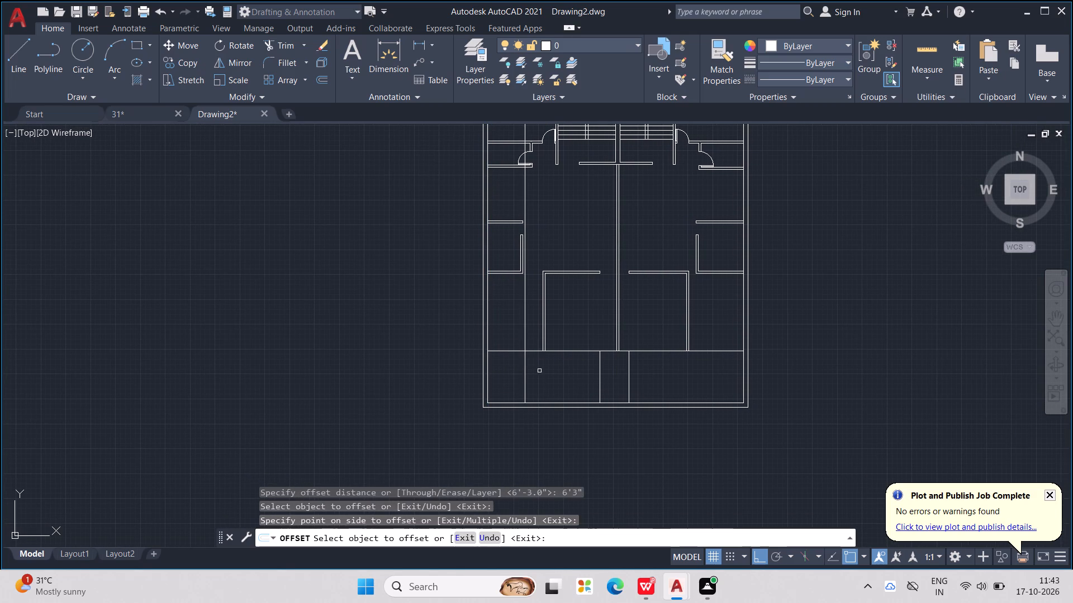
pyautogui.scroll(-1, 597, 385)
pyautogui.moveTo(596, 387); pyautogui.dragTo(497, 381, button='middle')
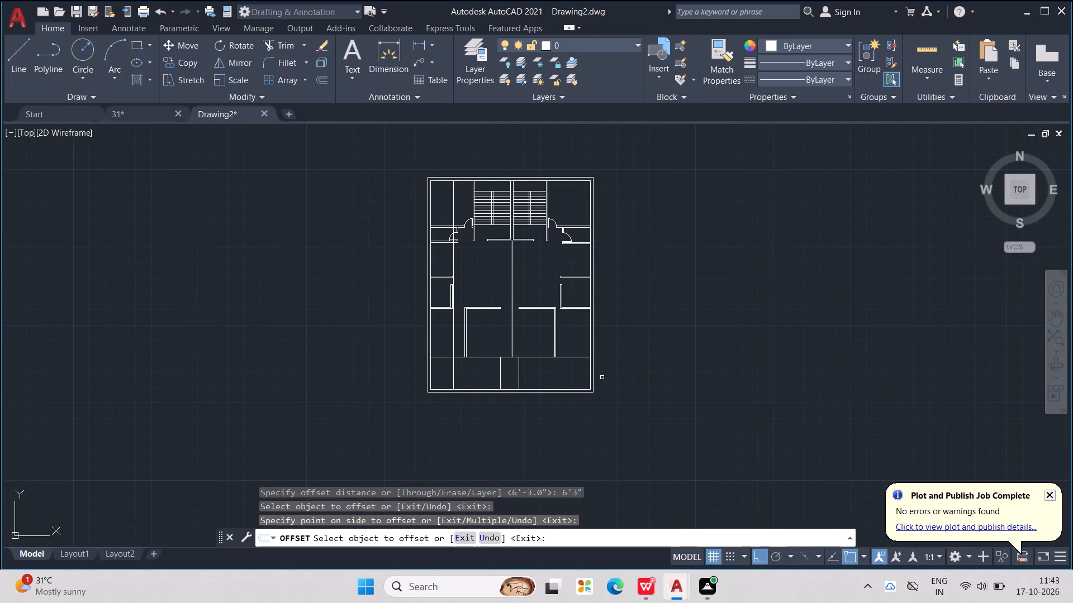
pyautogui.click(589, 368)
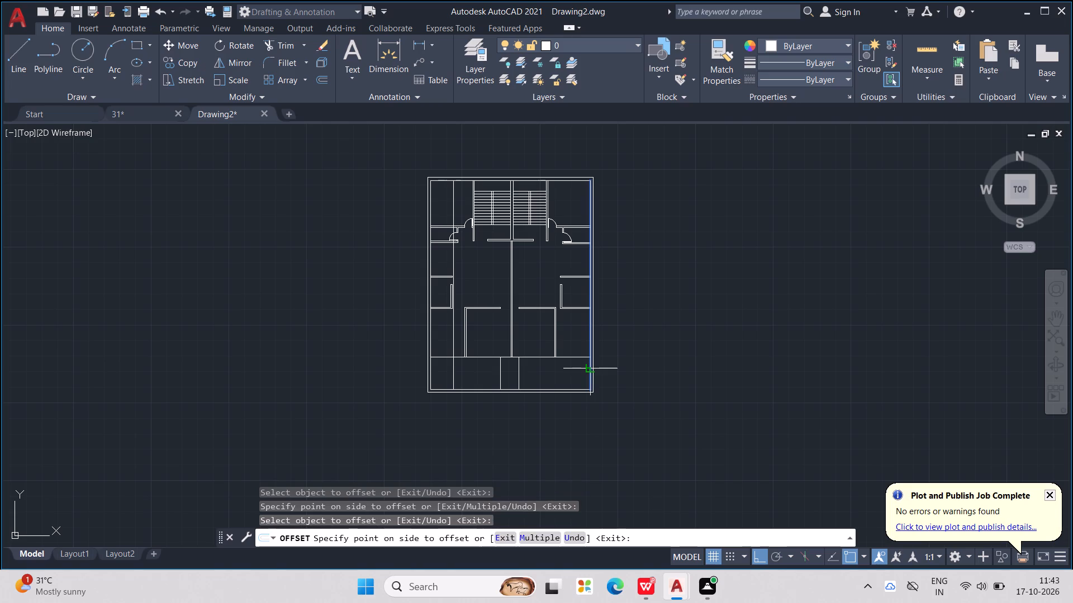
pyautogui.click(571, 370)
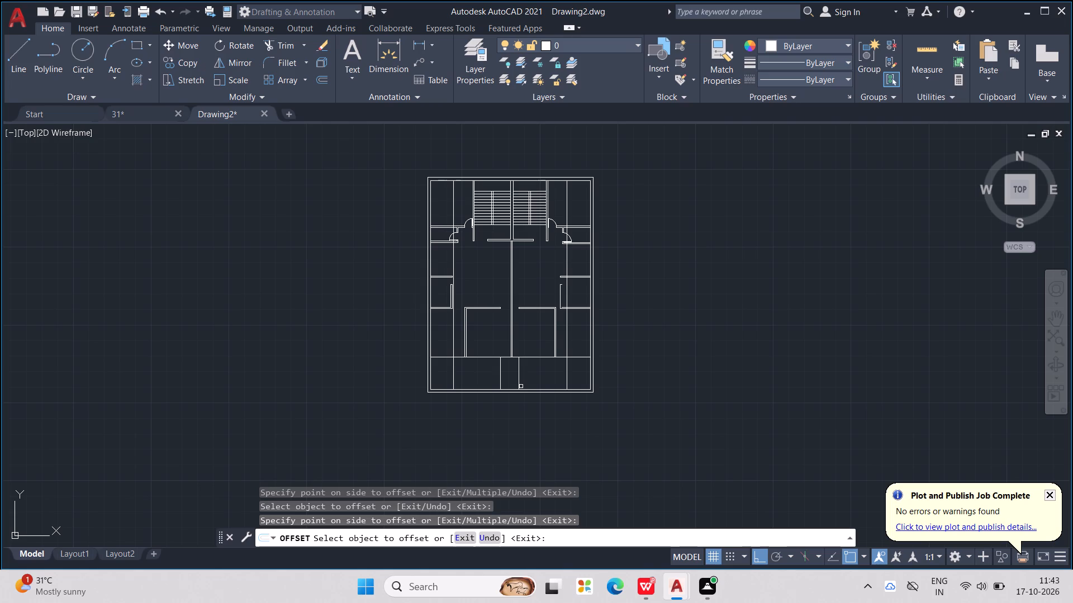
pyautogui.press('Escape')
# Offset the inner line of the bottom outer wall 4' upward into the plan.
pyautogui.write('OFF')
pyautogui.press('Return')
pyautogui.write("4'")
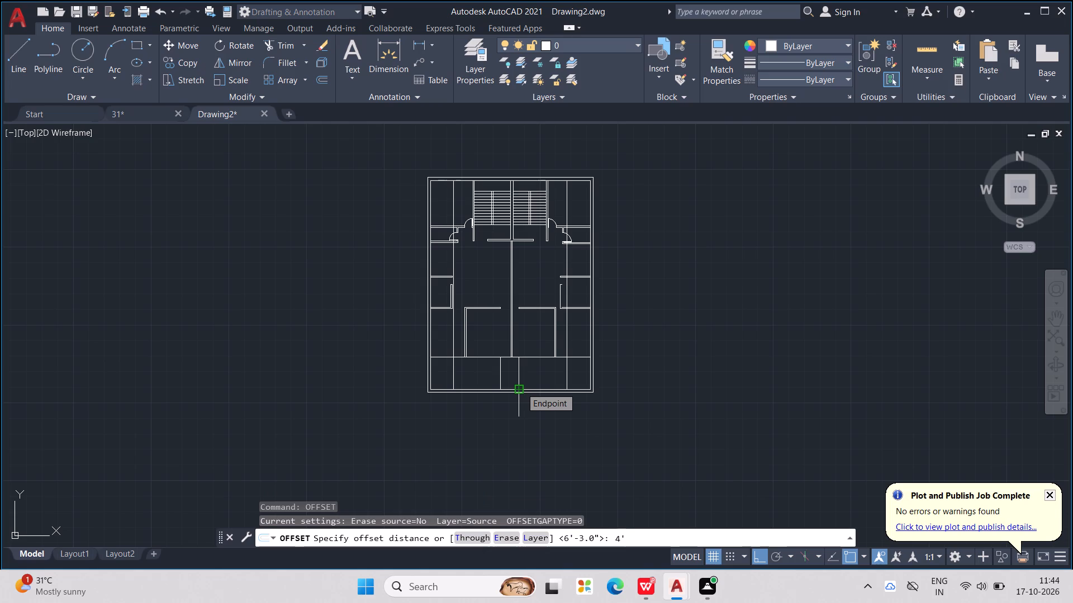
pyautogui.press('Return')
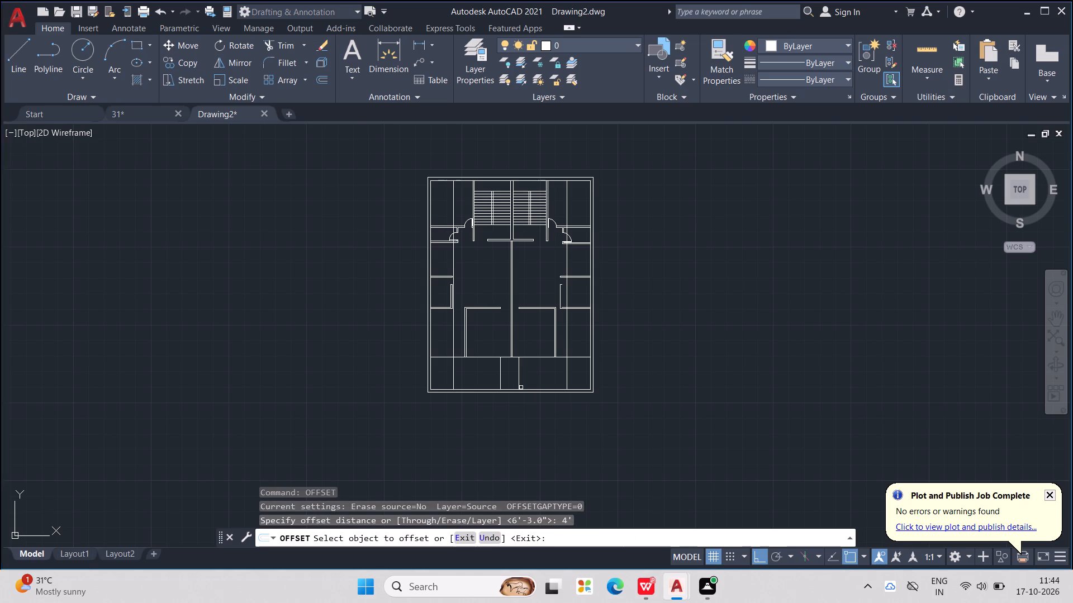
pyautogui.scroll(2, 544, 405)
pyautogui.click(571, 367)
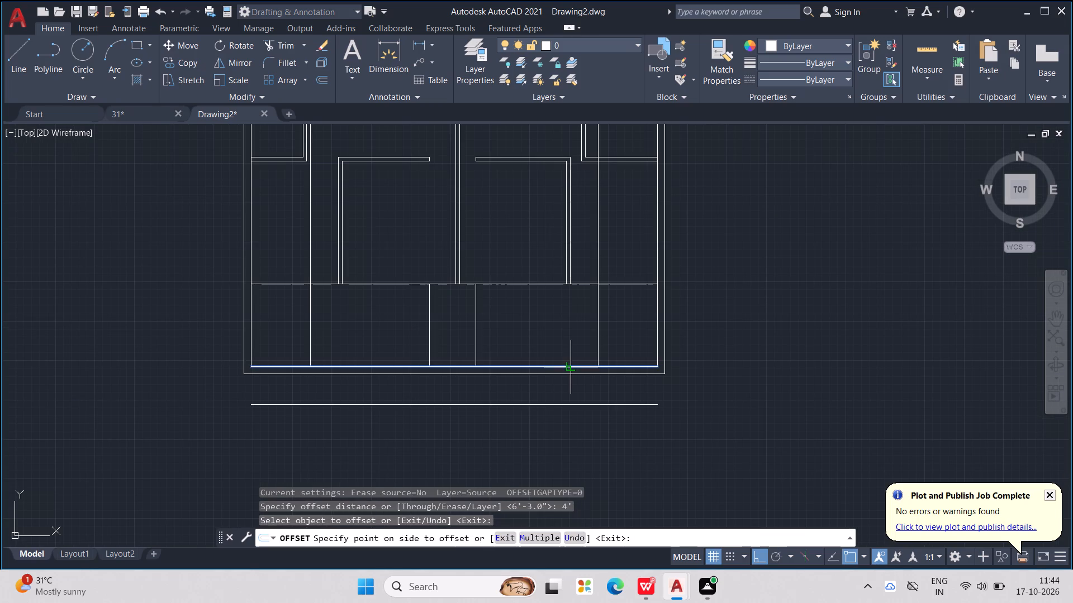
pyautogui.click(572, 336)
pyautogui.scroll(-2, 576, 332)
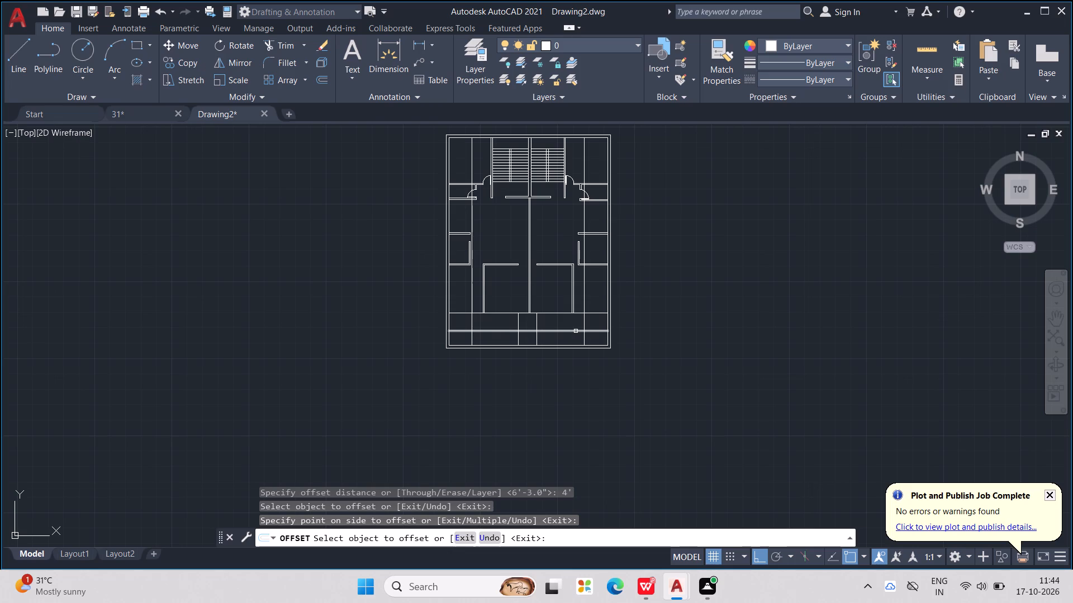
pyautogui.scroll(2, 571, 320)
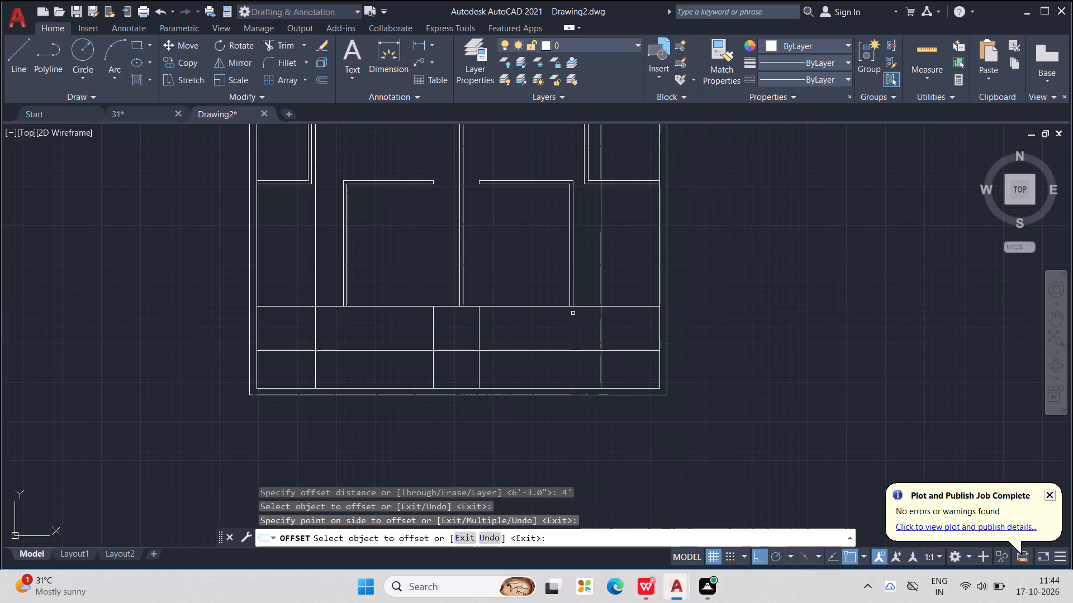
pyautogui.scroll(-1, 573, 313)
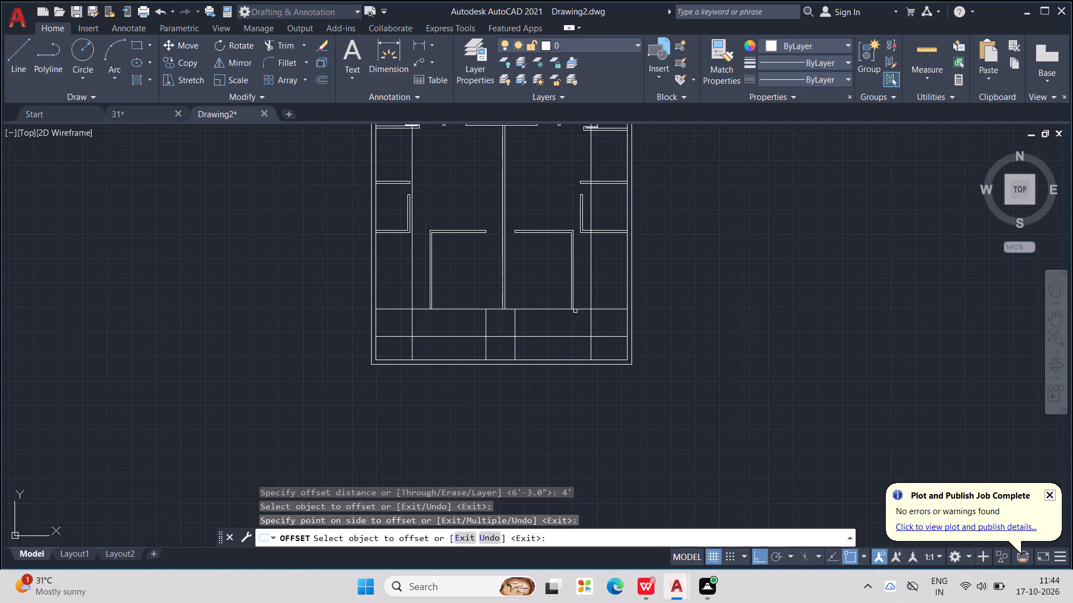
# Extend the outer vertical wall lines of both lower rooms down to the 4' offset line above the bottom wall.
pyautogui.press('Escape')
pyautogui.scroll(-1, 575, 309)
pyautogui.moveTo(575, 309); pyautogui.dragTo(609, 348, button='middle')
pyautogui.press('Escape')
pyautogui.press('Escape')
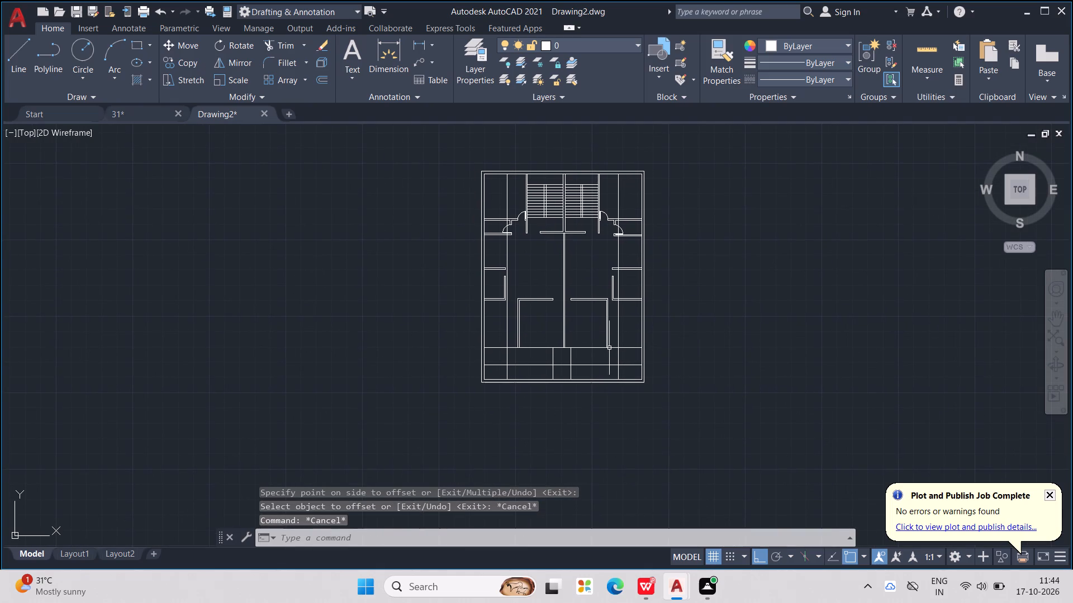
pyautogui.press('e')
pyautogui.press('x')
pyautogui.press('Return')
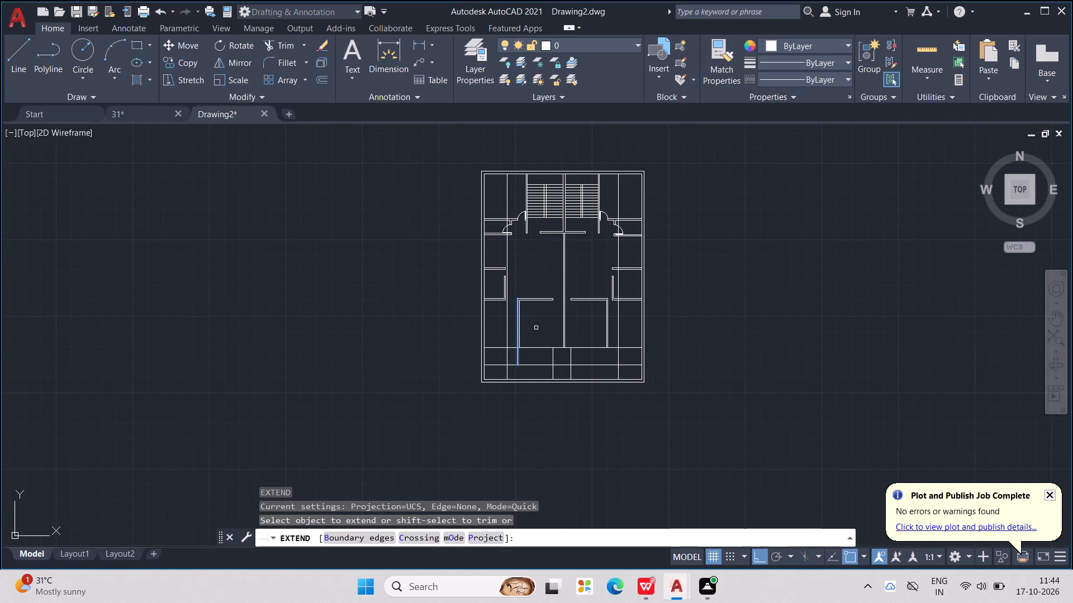
pyautogui.moveTo(542, 329); pyautogui.dragTo(514, 333)
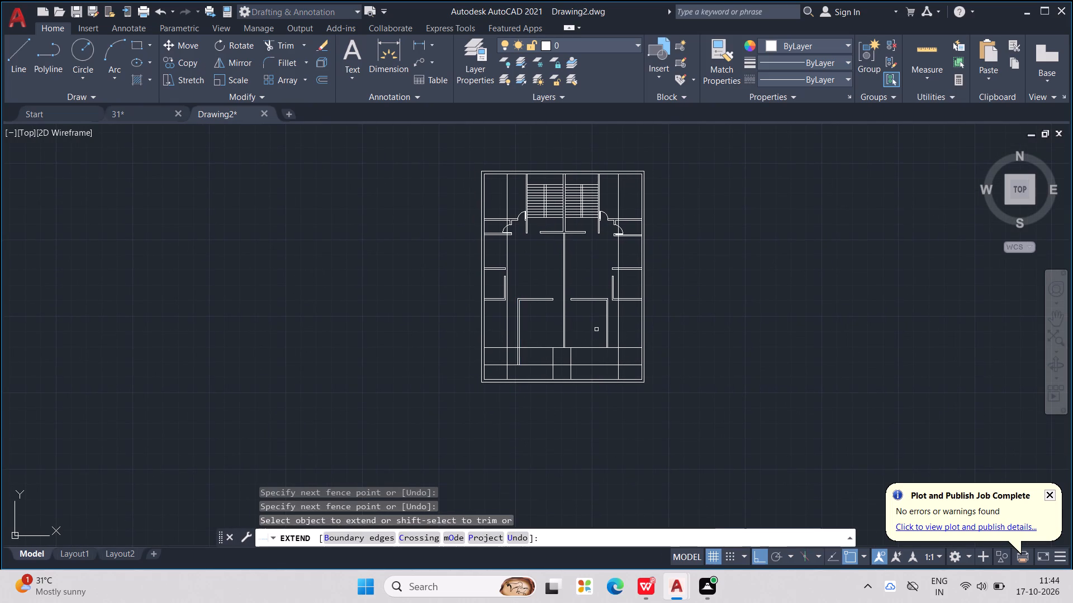
pyautogui.moveTo(612, 333); pyautogui.dragTo(608, 336)
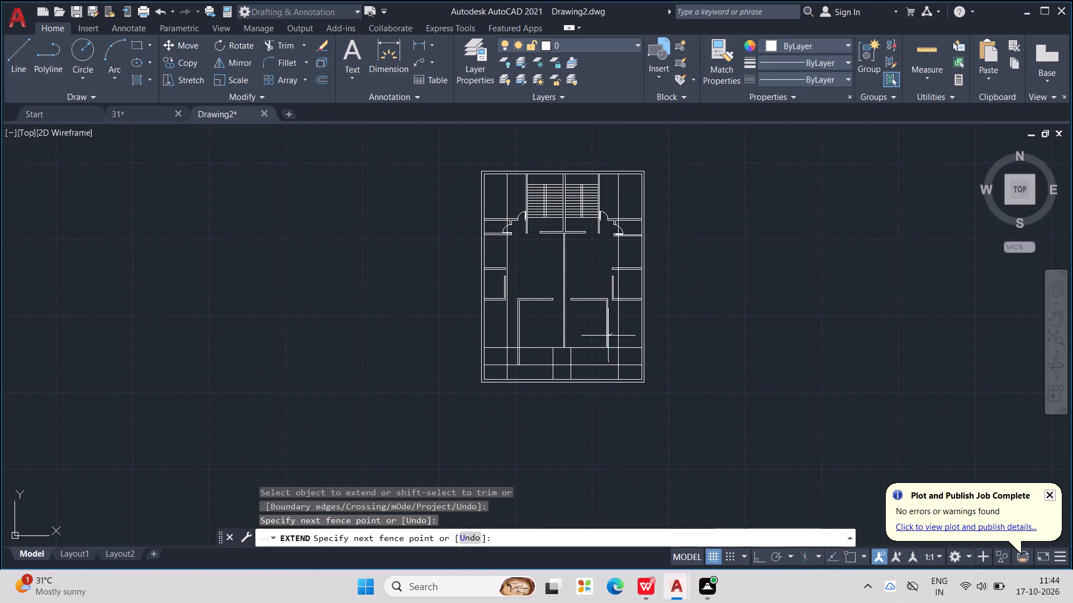
pyautogui.moveTo(608, 336); pyautogui.dragTo(594, 337)
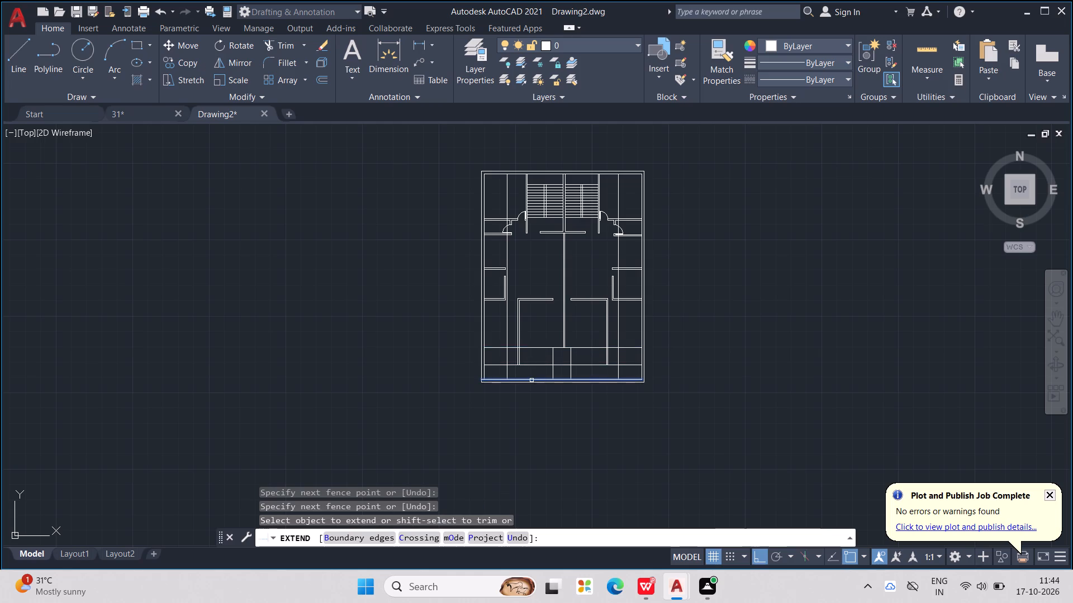
pyautogui.moveTo(535, 365); pyautogui.dragTo(576, 363, button='middle')
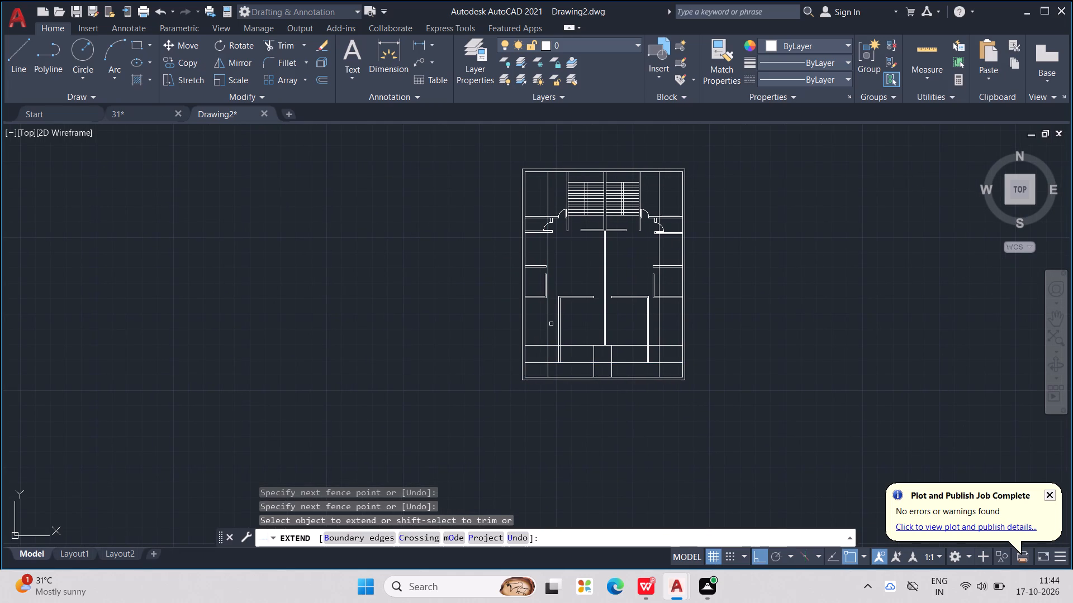
pyautogui.scroll(1, 551, 324)
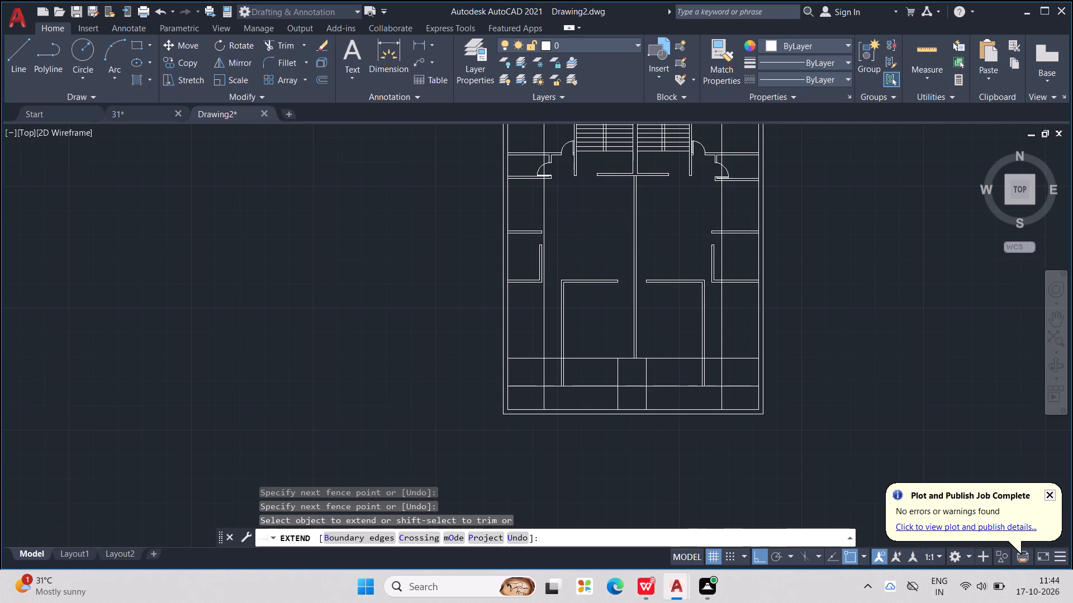
pyautogui.press('Escape')
pyautogui.press('Escape')
pyautogui.press('Escape')
pyautogui.press('Escape')
pyautogui.press('Escape')
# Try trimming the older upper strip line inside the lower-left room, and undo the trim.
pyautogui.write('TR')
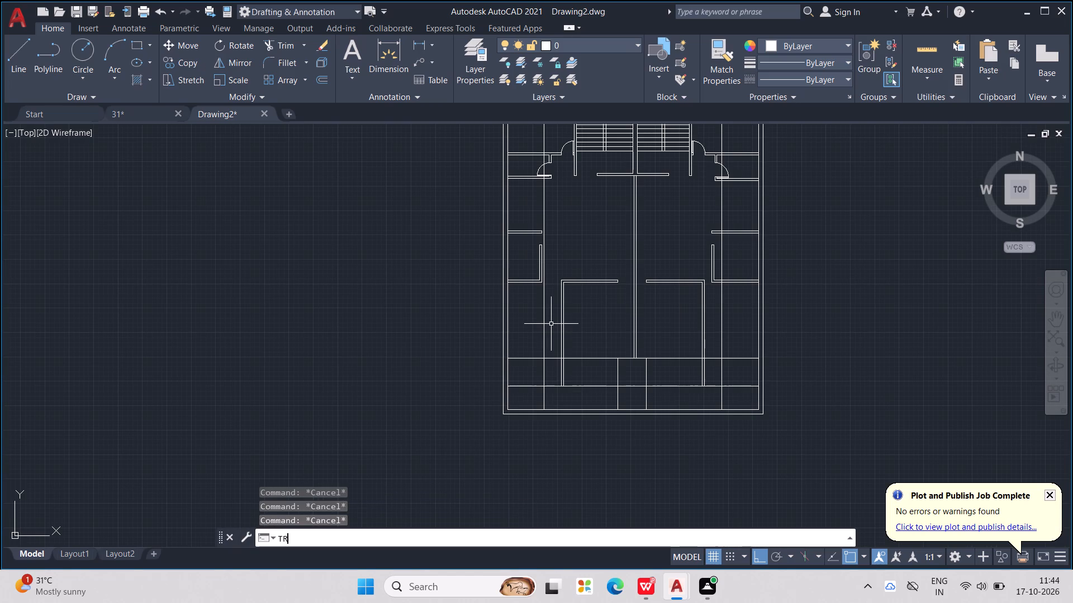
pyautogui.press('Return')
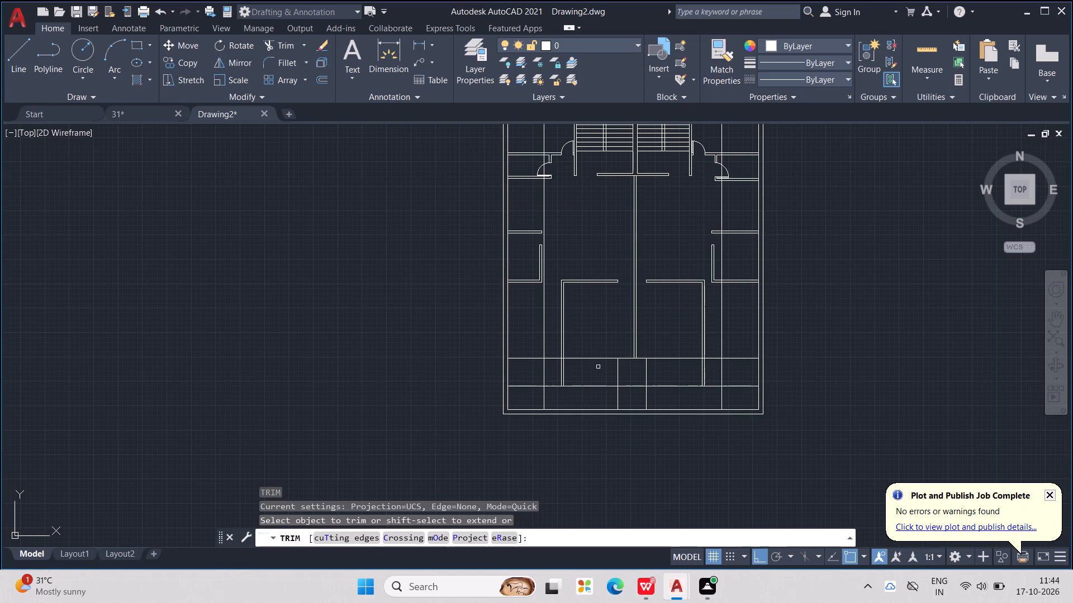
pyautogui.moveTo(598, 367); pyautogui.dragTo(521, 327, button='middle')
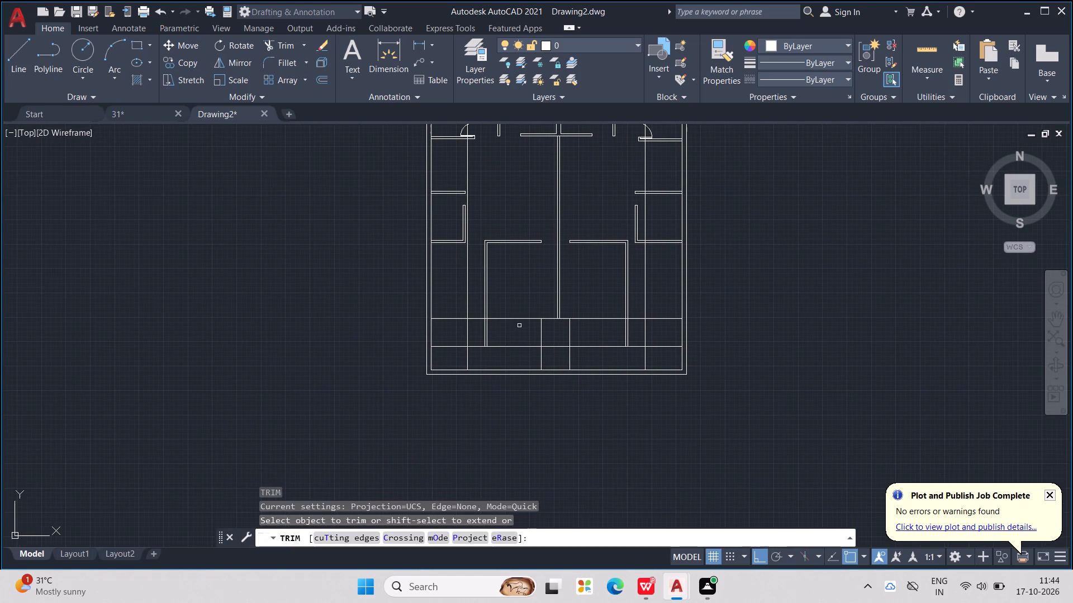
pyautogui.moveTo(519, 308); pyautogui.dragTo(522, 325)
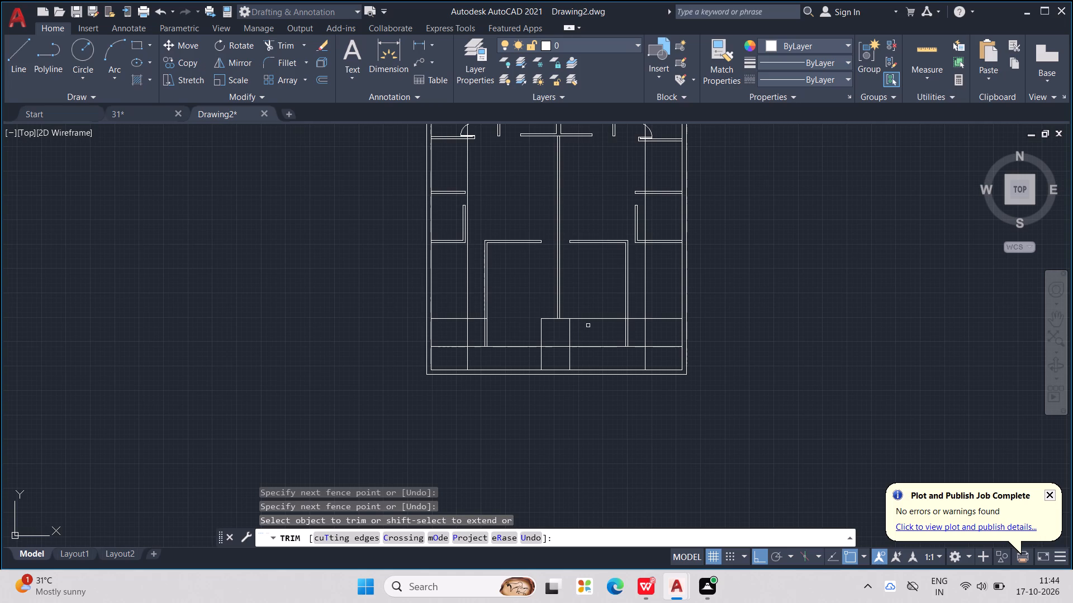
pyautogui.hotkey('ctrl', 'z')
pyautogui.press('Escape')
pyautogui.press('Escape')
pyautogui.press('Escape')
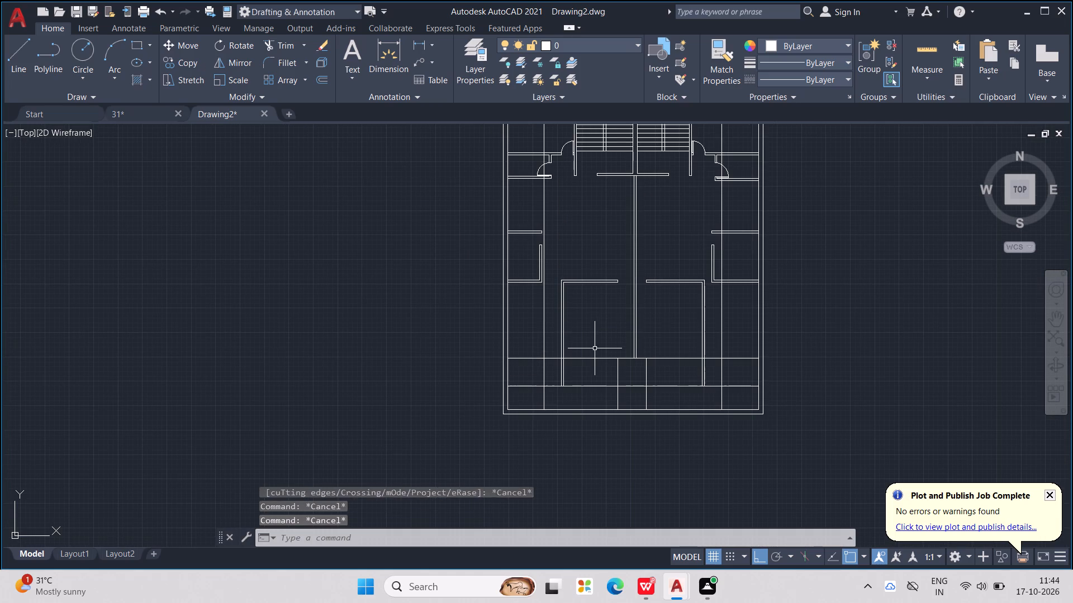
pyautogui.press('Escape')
# Erase both segments of the older horizontal line above the 4' offset line at the bottom of the plan.
pyautogui.click(592, 358)
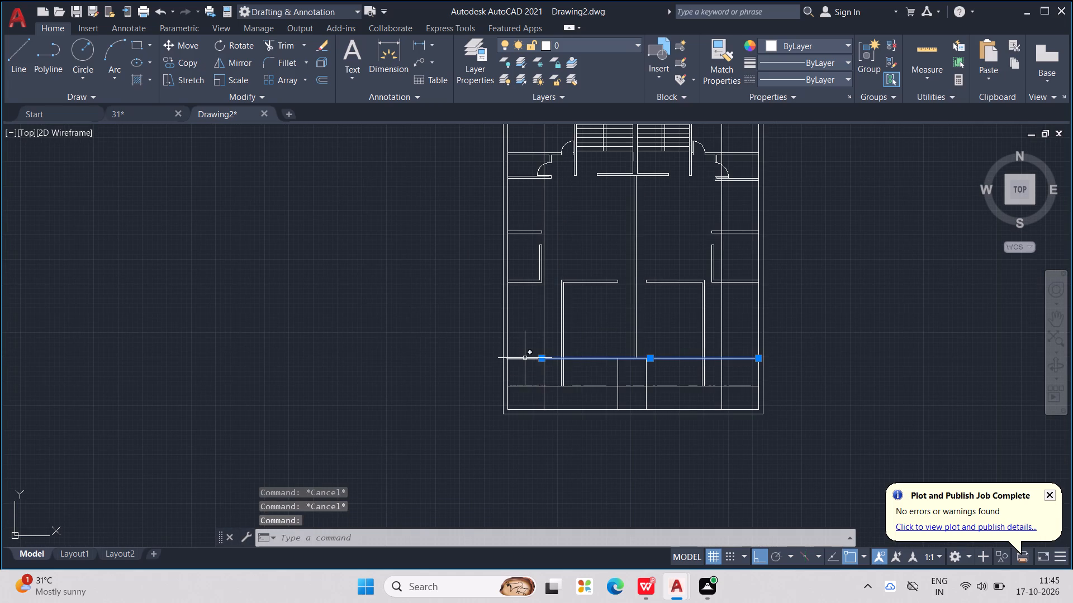
pyautogui.click(524, 358)
pyautogui.press('Delete')
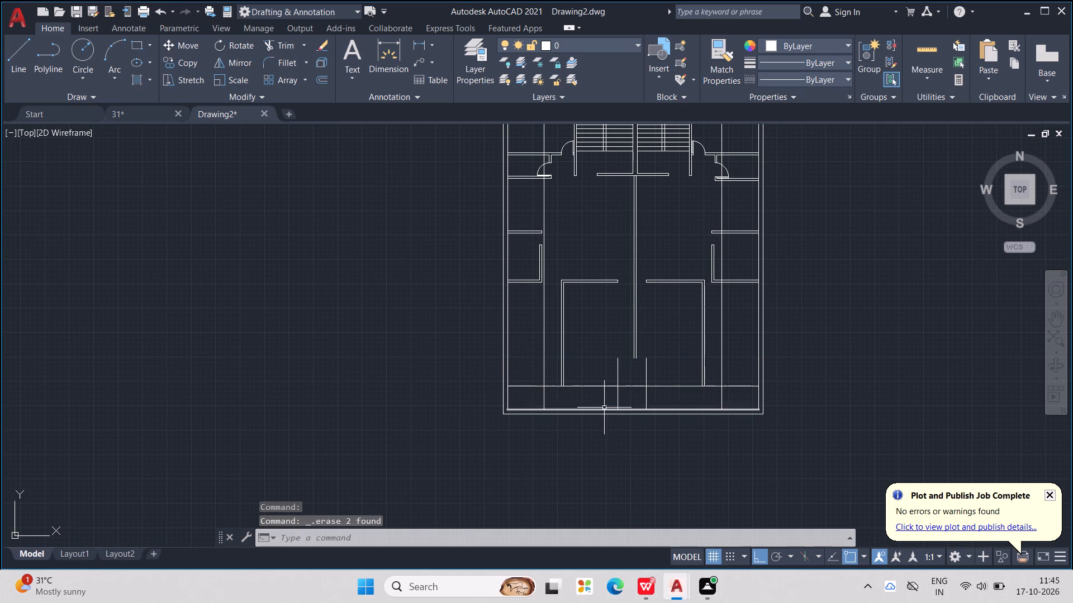
# Trim away the part of the left 6'3" vertical offset line above the 4' strip line.
pyautogui.scroll(1, 612, 379)
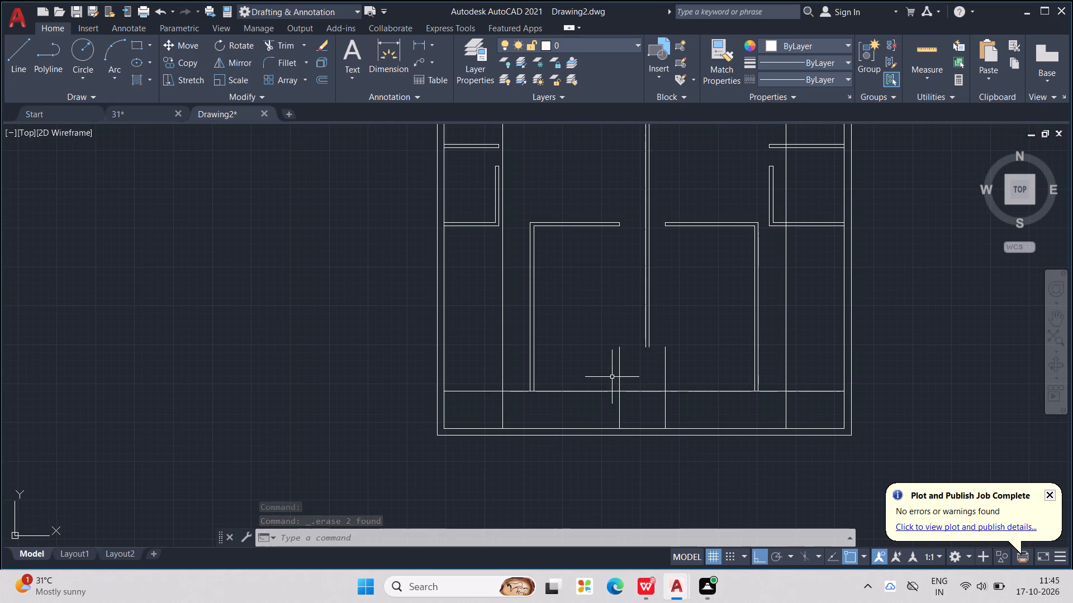
pyautogui.press('Escape')
pyautogui.press('Escape')
pyautogui.press('Escape')
pyautogui.press('Escape')
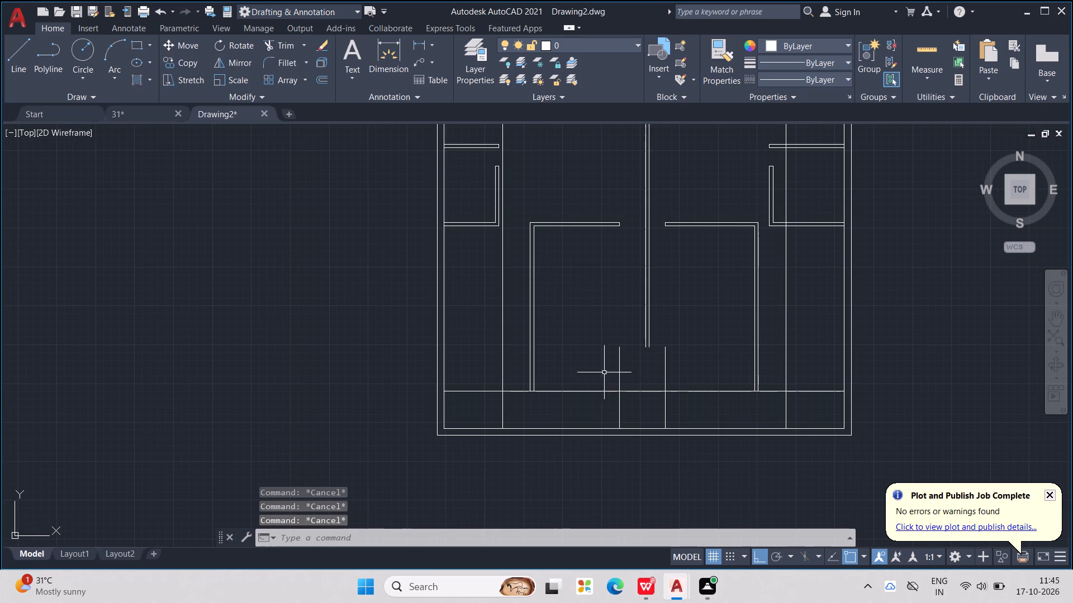
pyautogui.press('Escape')
pyautogui.press('Escape')
pyautogui.write('TR')
pyautogui.press('Return')
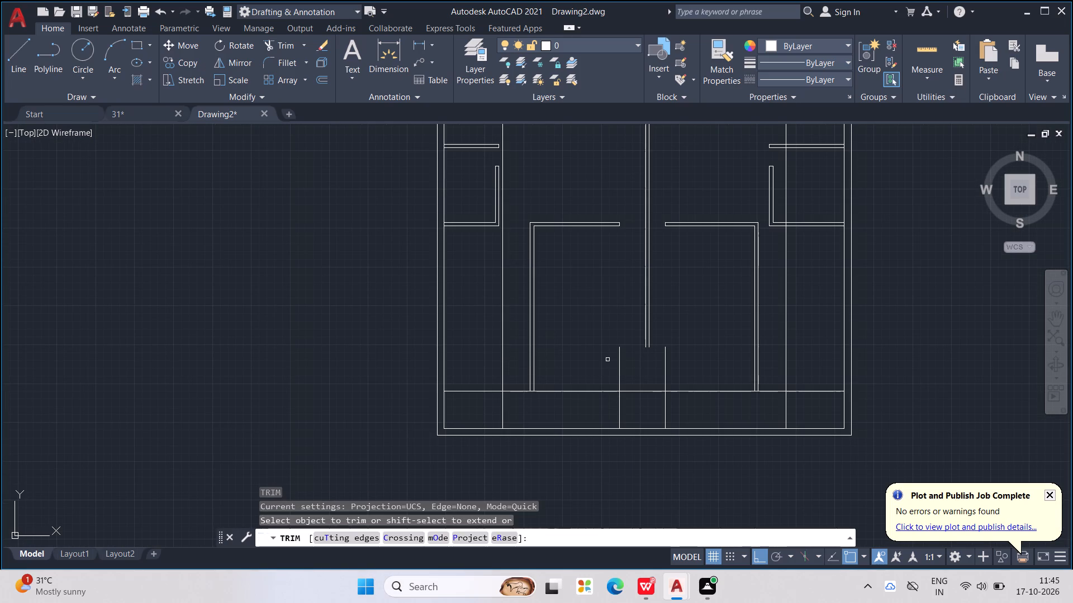
pyautogui.moveTo(490, 337); pyautogui.dragTo(504, 341)
pyautogui.scroll(-1, 511, 339)
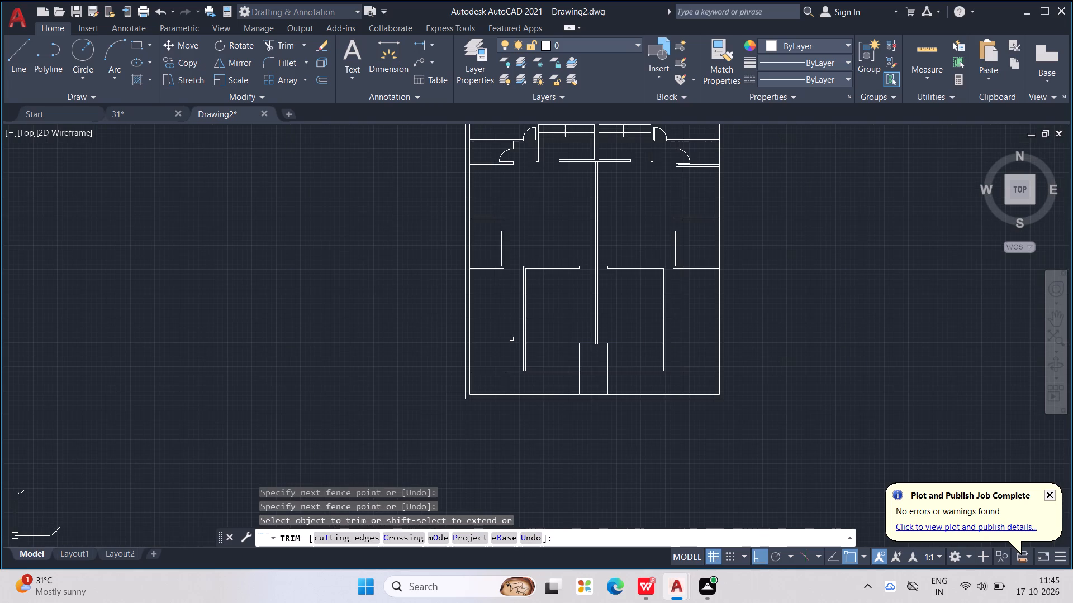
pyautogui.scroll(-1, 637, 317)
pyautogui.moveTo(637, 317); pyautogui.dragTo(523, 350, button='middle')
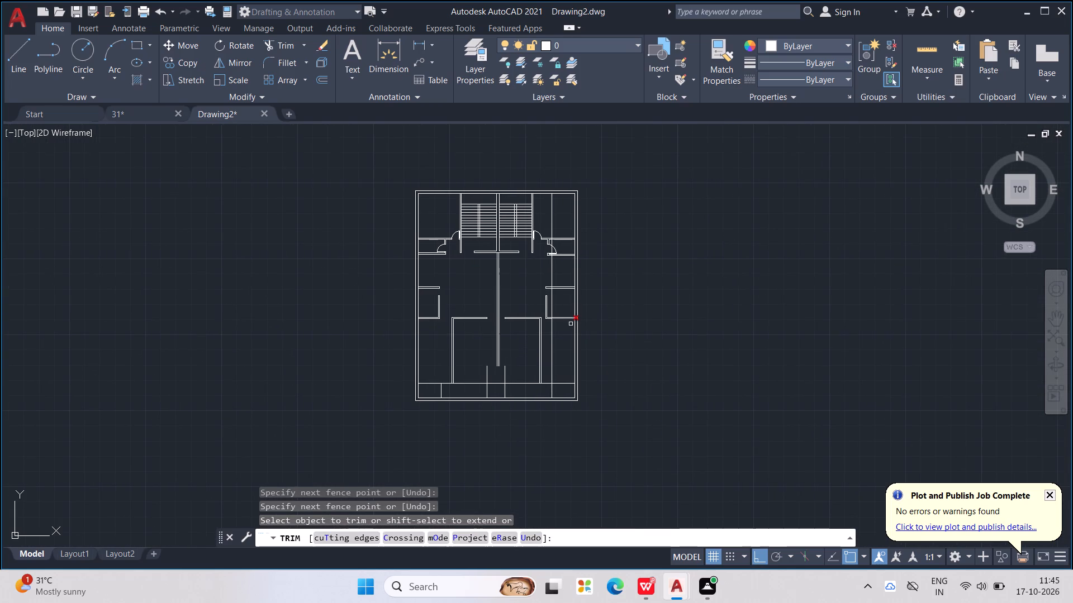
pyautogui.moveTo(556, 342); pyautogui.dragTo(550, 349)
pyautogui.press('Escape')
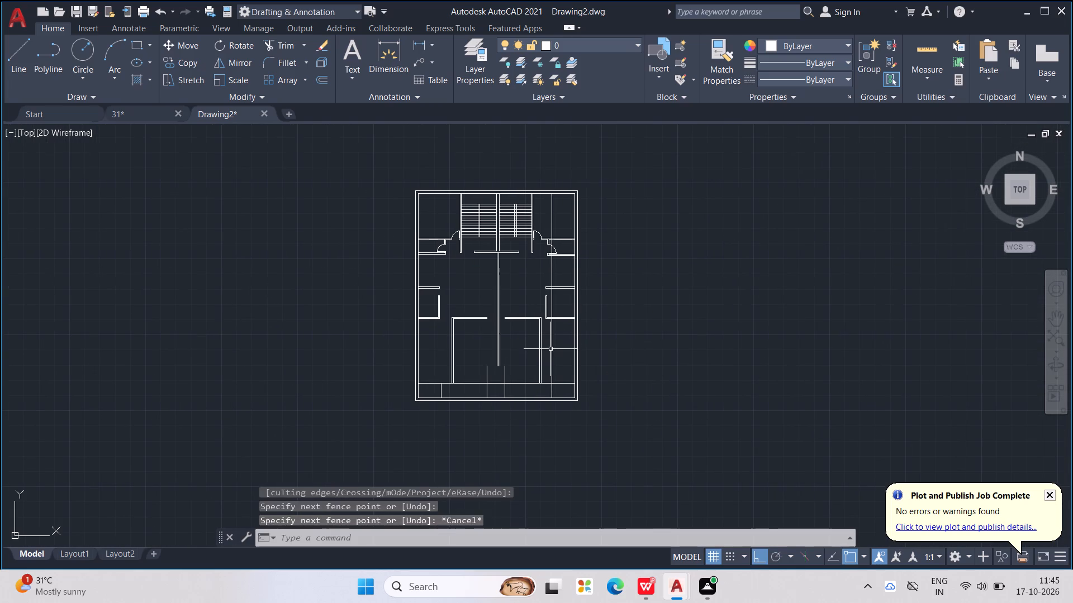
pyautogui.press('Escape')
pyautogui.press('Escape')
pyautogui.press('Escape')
# Erase the vertical 6'3" offset line beside the right outer wall.
pyautogui.scroll(-1, 550, 349)
pyautogui.scroll(6, 557, 360)
pyautogui.press('Escape')
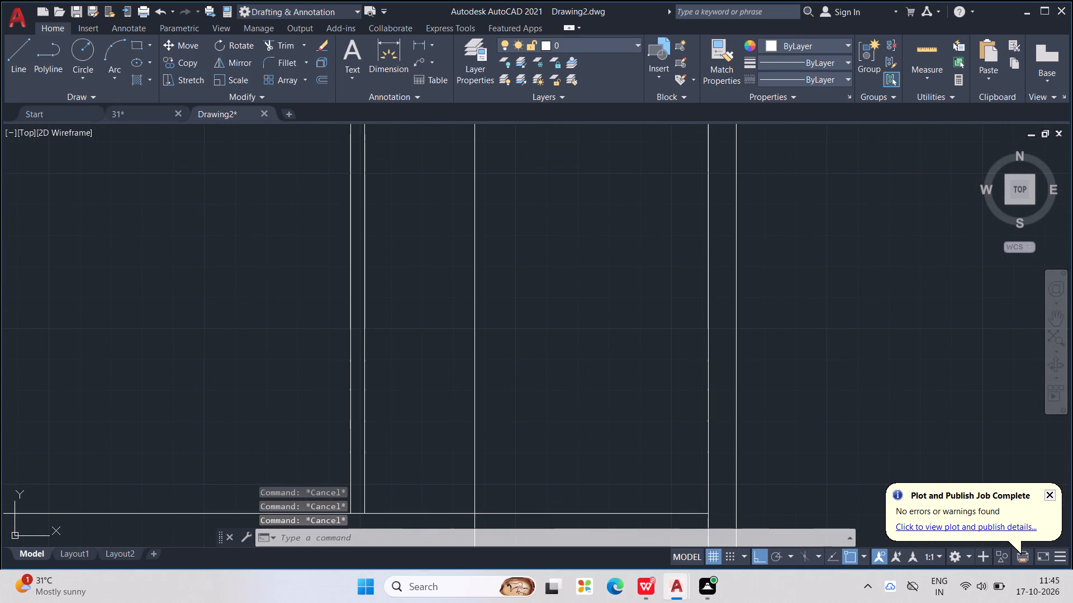
pyautogui.press('Escape')
pyautogui.press('Escape')
pyautogui.click(475, 364)
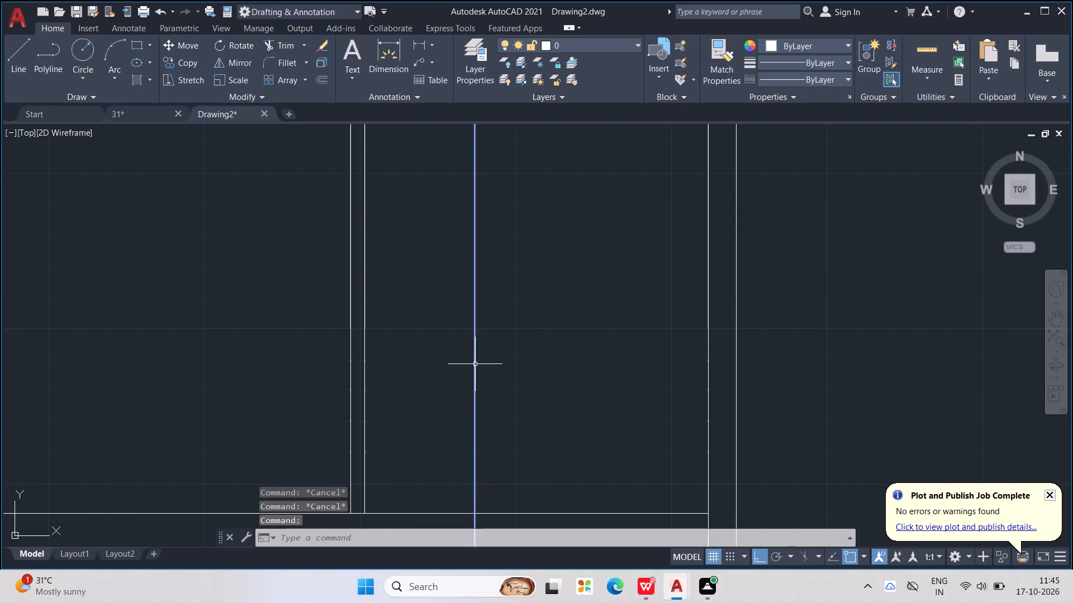
pyautogui.press('Delete')
# Offset the short vertical line at the left end of the bottom strip 7'0" to the right.
pyautogui.scroll(-6, 479, 358)
pyautogui.moveTo(491, 360); pyautogui.dragTo(564, 375, button='middle')
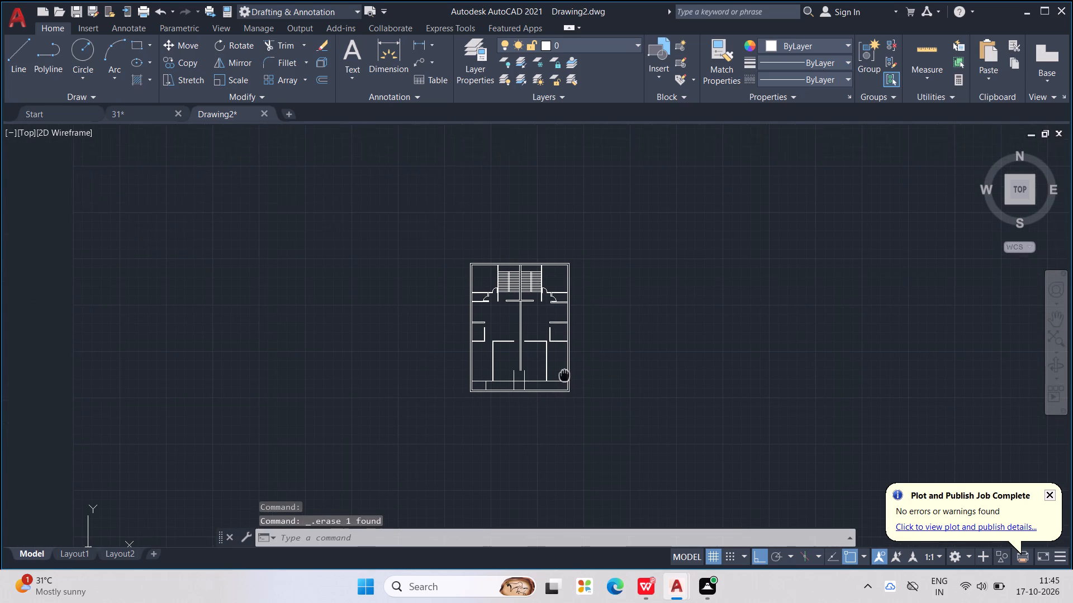
pyautogui.moveTo(564, 375); pyautogui.dragTo(566, 376, button='middle')
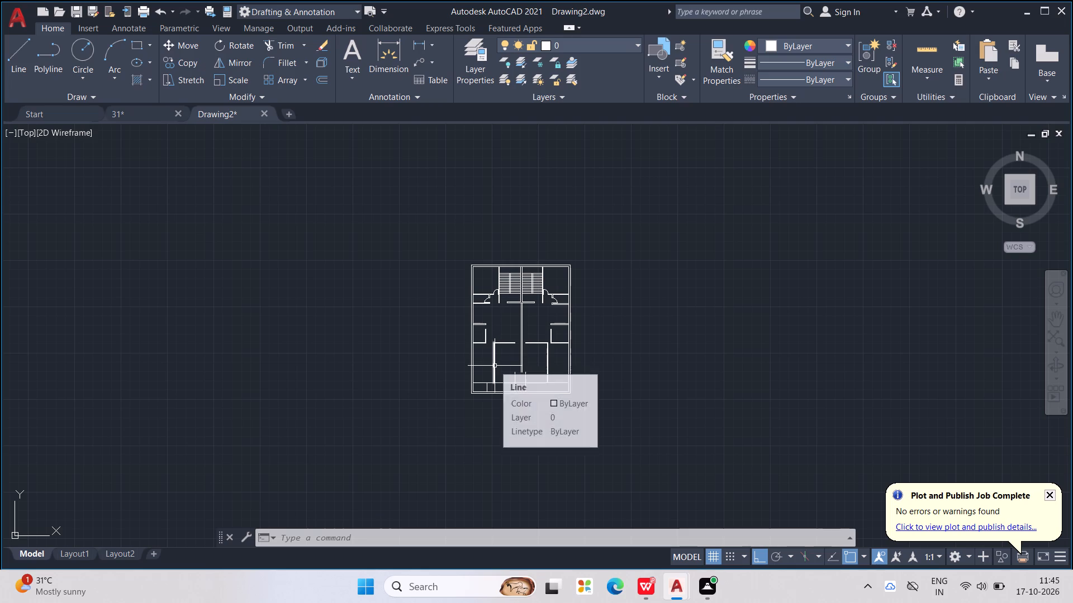
pyautogui.scroll(2, 516, 380)
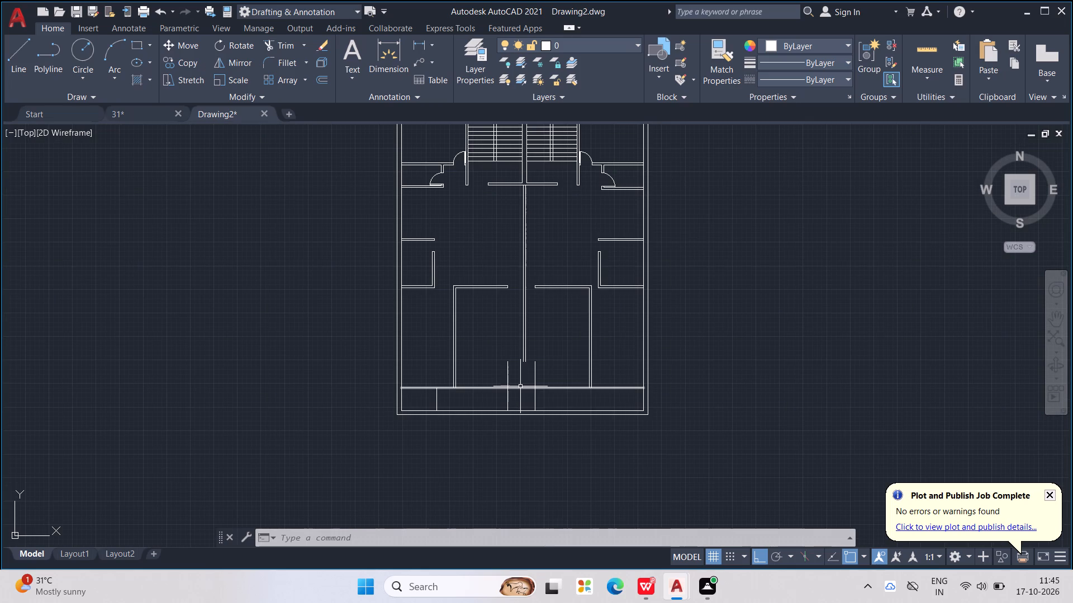
pyautogui.press('Escape')
pyautogui.press('Escape')
pyautogui.press('Escape')
pyautogui.press('Escape')
pyautogui.press('Escape')
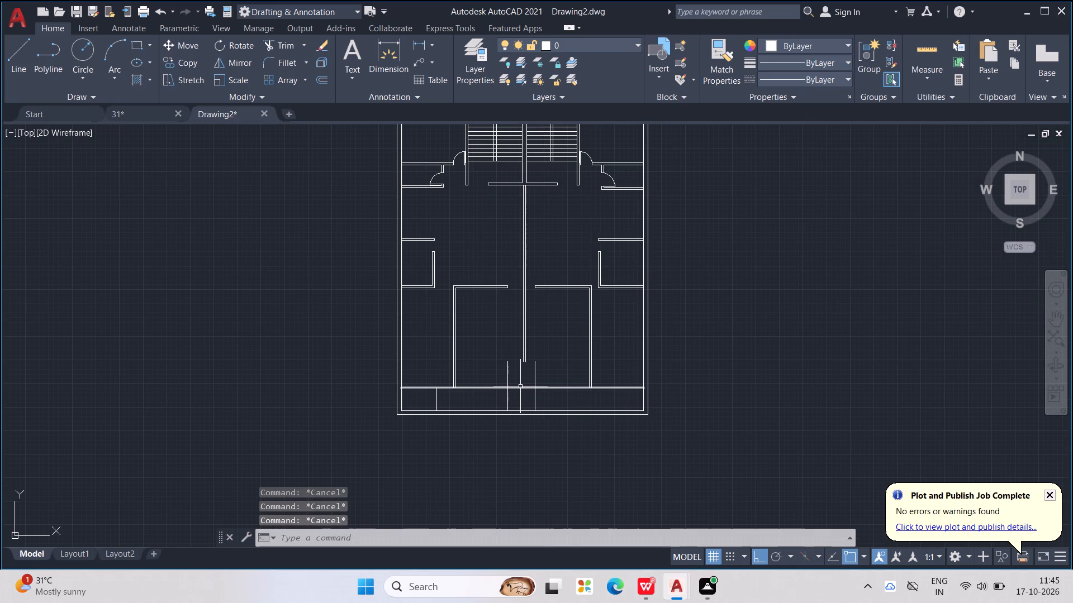
pyautogui.write('OFF')
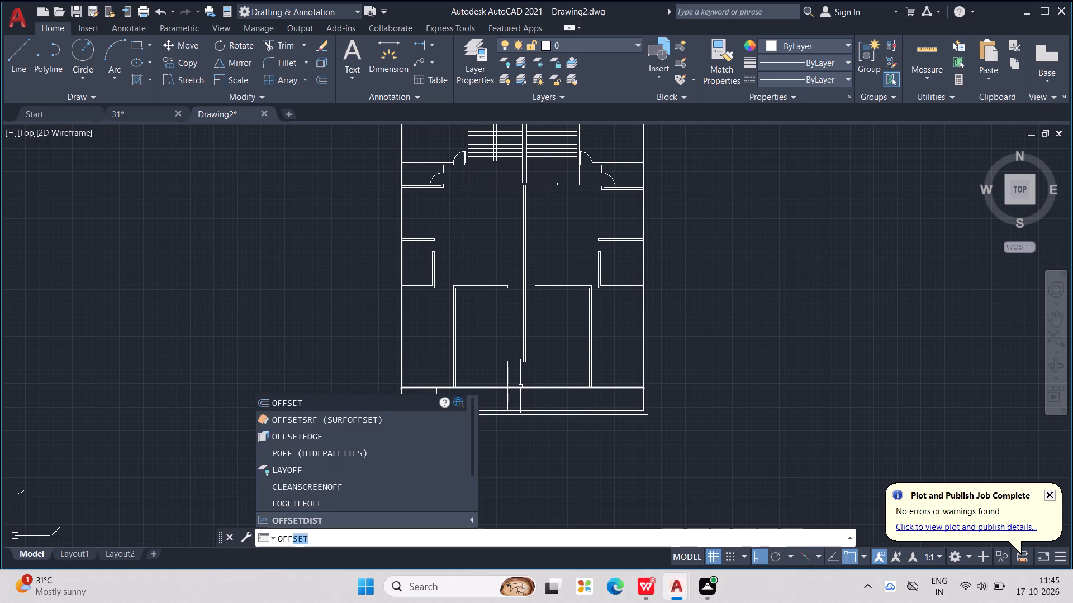
pyautogui.press('Return')
pyautogui.write("7'")
pyautogui.write('0"')
pyautogui.press('Return')
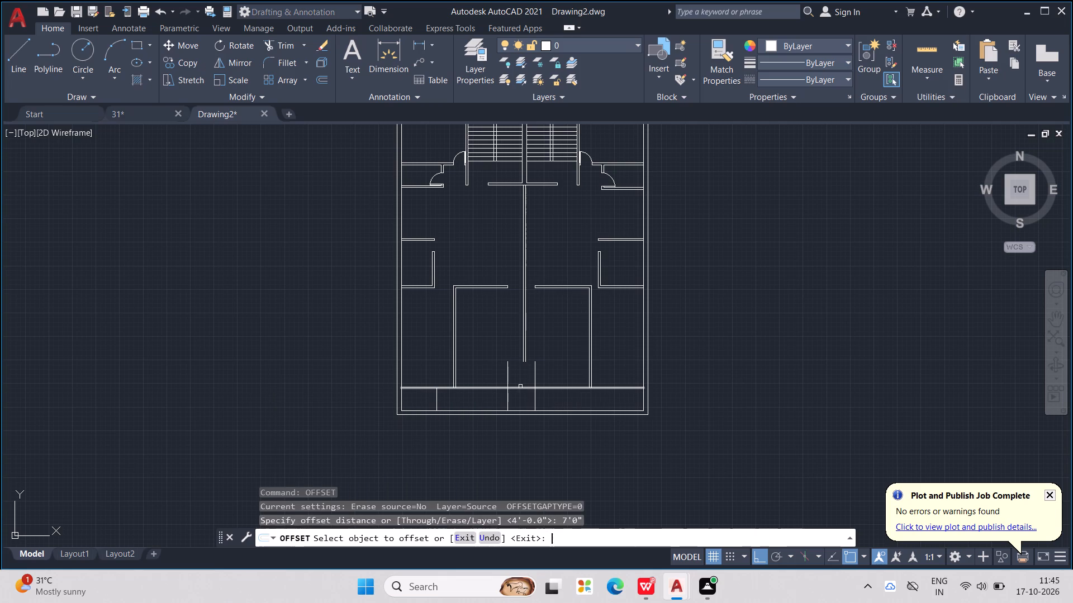
pyautogui.scroll(1, 449, 403)
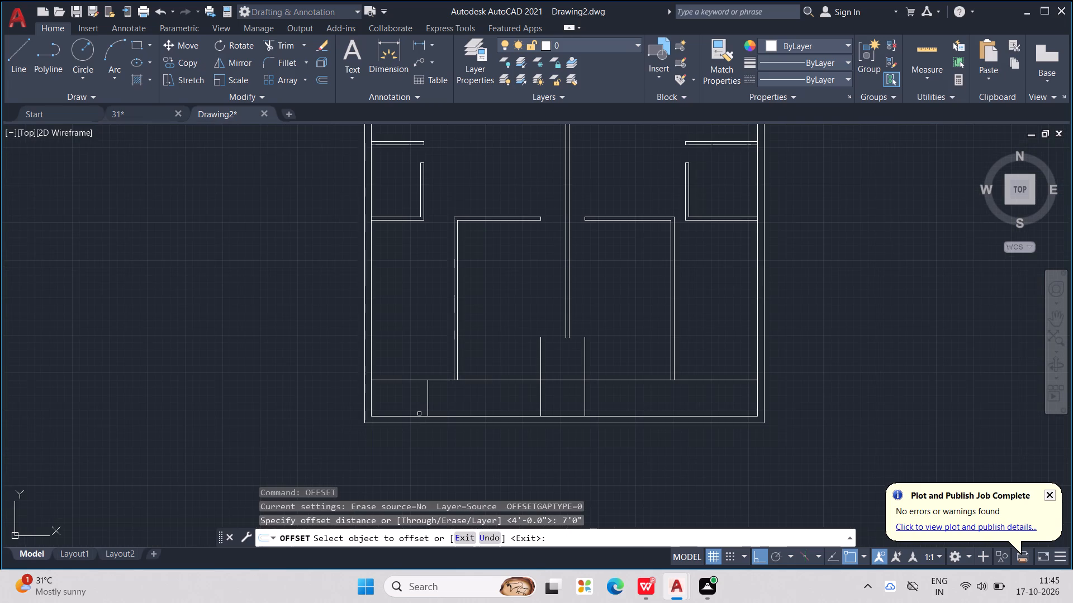
pyautogui.moveTo(419, 414); pyautogui.dragTo(461, 420, button='middle')
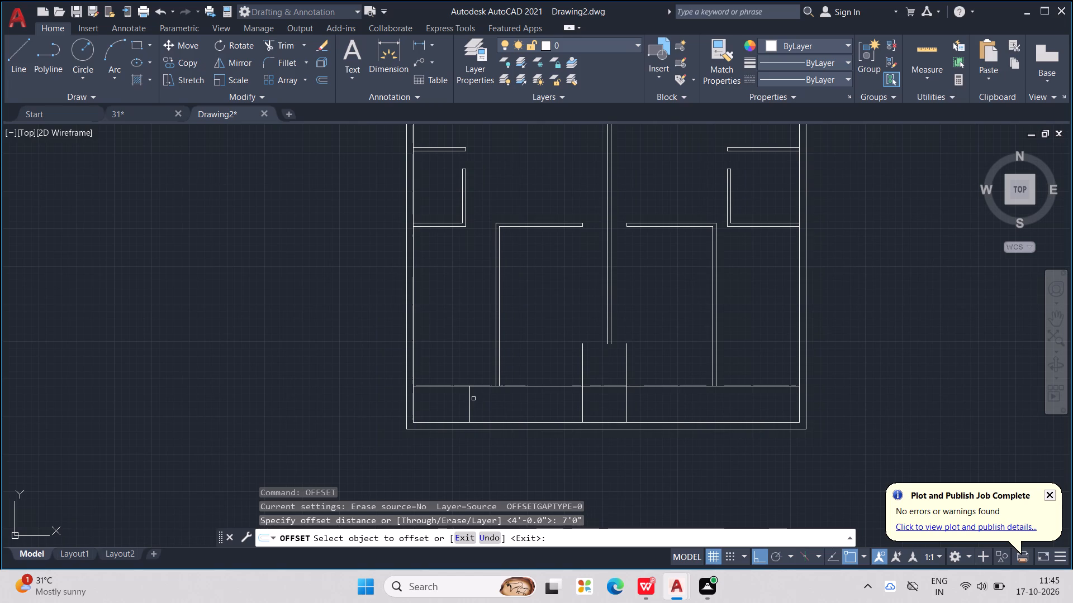
pyautogui.click(469, 403)
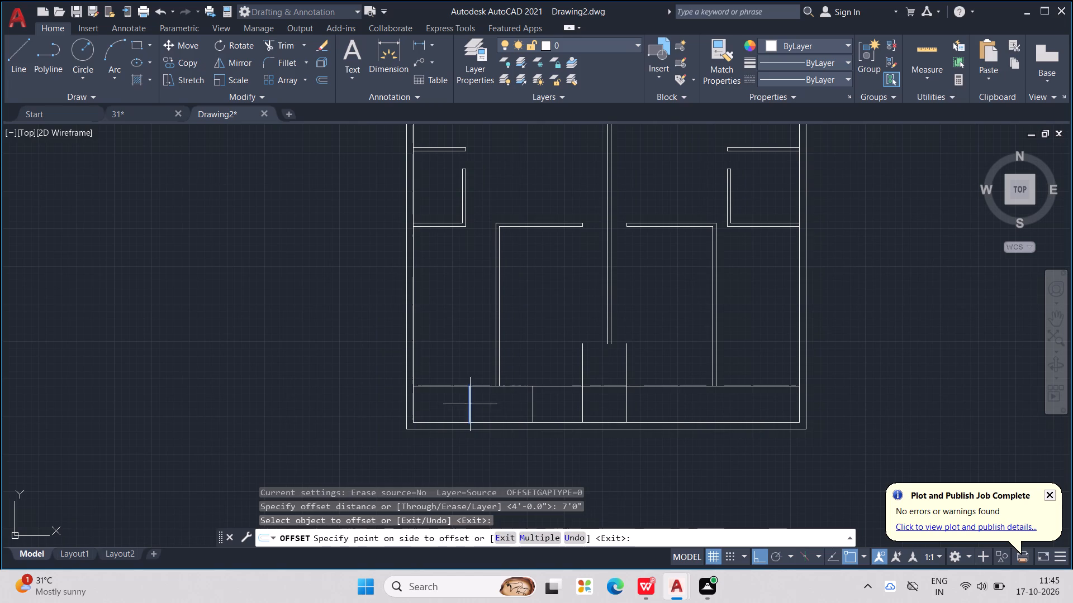
pyautogui.click(599, 420)
pyautogui.moveTo(600, 420); pyautogui.dragTo(465, 402, button='middle')
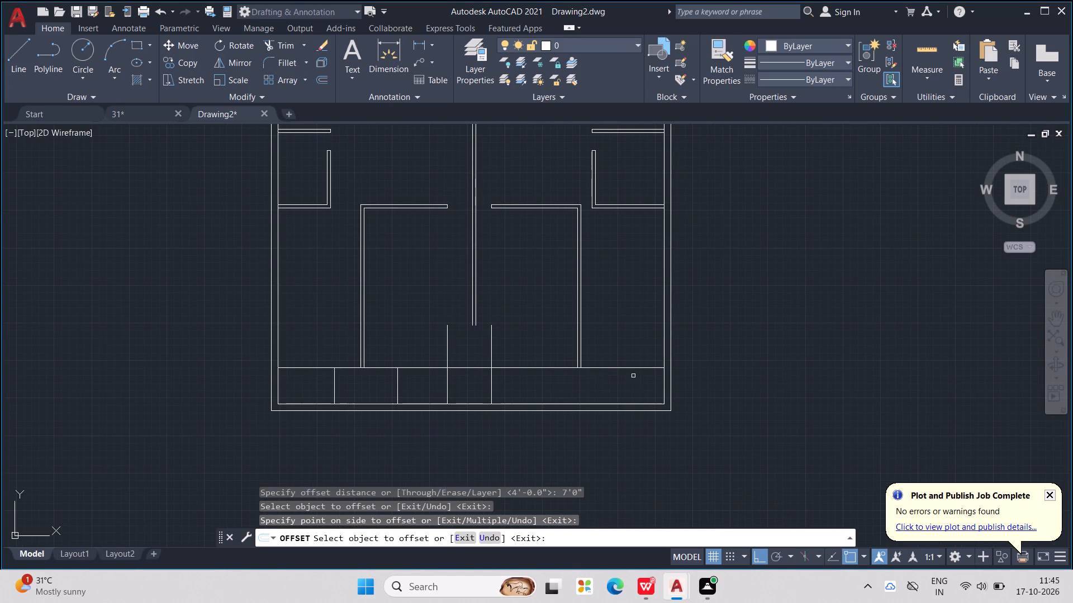
pyautogui.scroll(-2, 606, 370)
pyautogui.scroll(-1, 599, 452)
pyautogui.moveTo(599, 453); pyautogui.dragTo(639, 460, button='middle')
pyautogui.press('Escape')
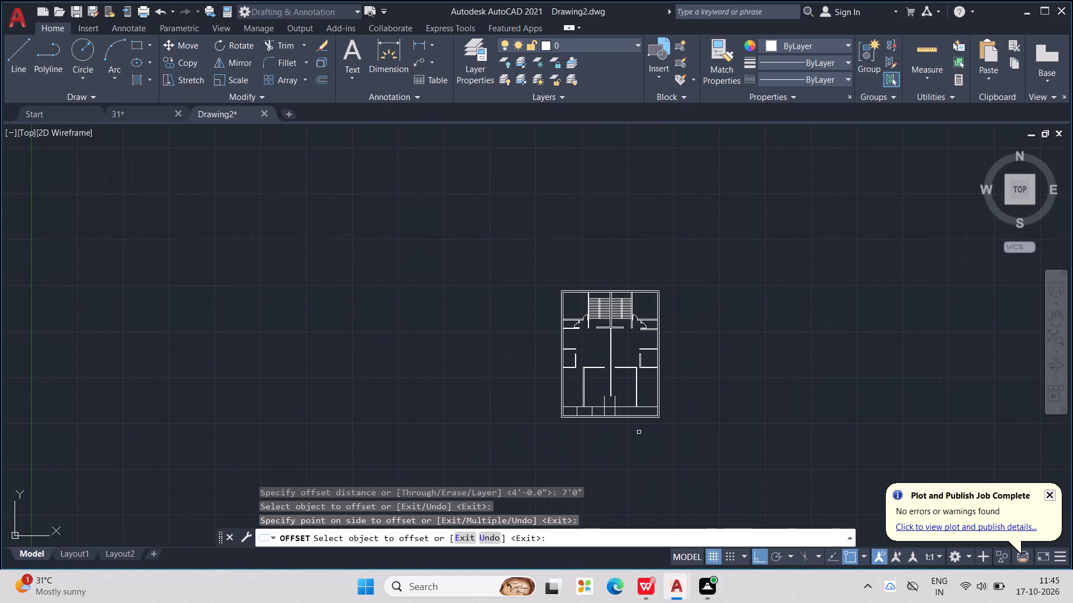
pyautogui.press('Escape')
pyautogui.press('Escape')
pyautogui.press('Escape')
pyautogui.press('Escape')
pyautogui.press('Escape')
# Offset the inner line of the right outer wall 6'3" to the left, into the plan.
pyautogui.write('OFF')
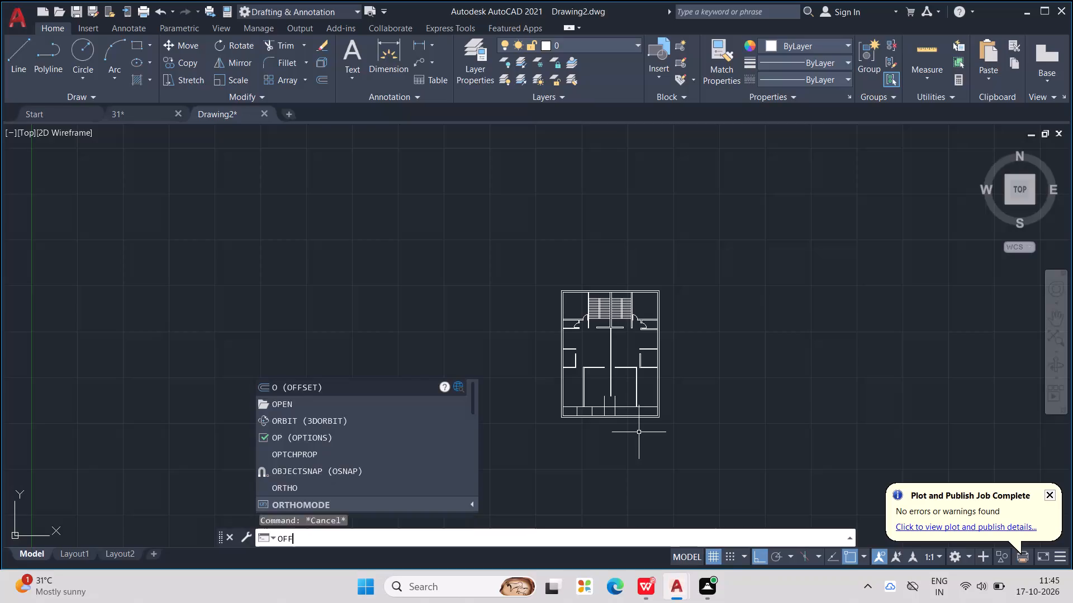
pyautogui.press('Return')
pyautogui.write('6\'3"')
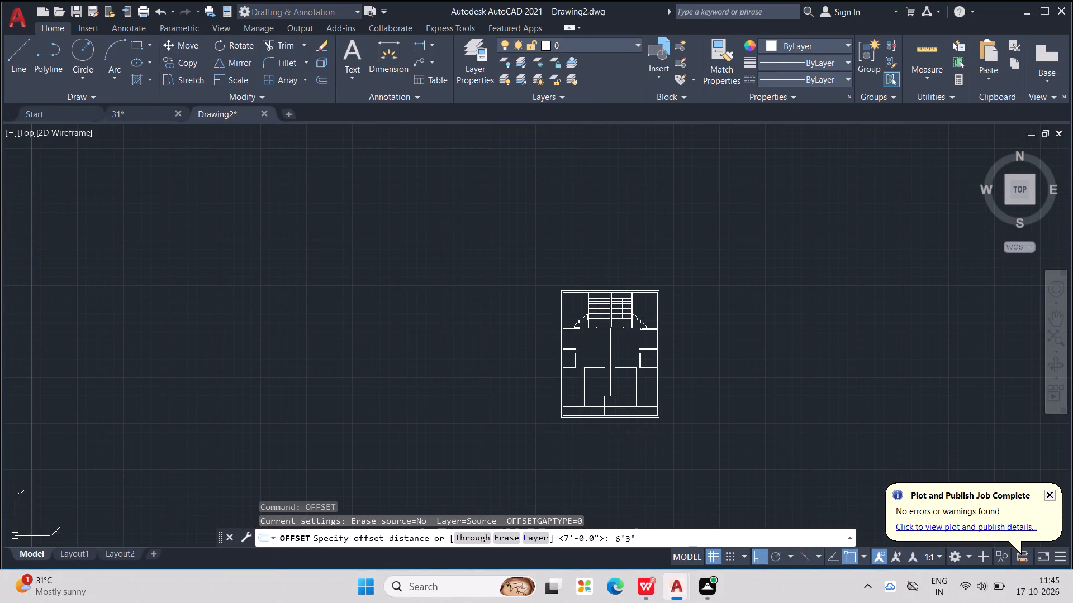
pyautogui.press('BackSpace')
pyautogui.press('BackSpace')
pyautogui.press('BackSpace')
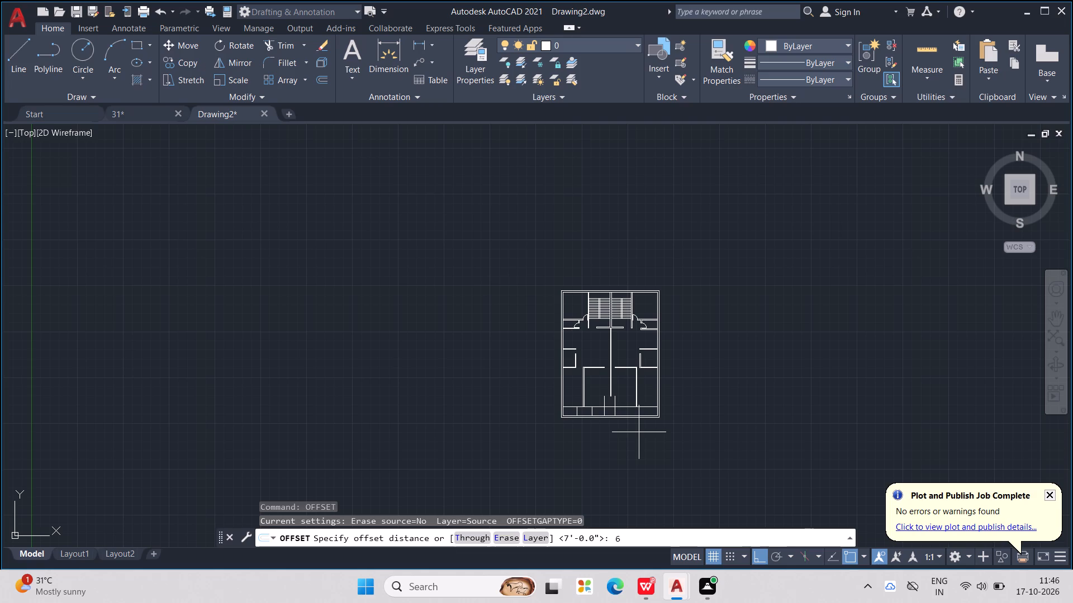
pyautogui.press("'")
pyautogui.write('3"')
pyautogui.press('Return')
pyautogui.scroll(4, 644, 423)
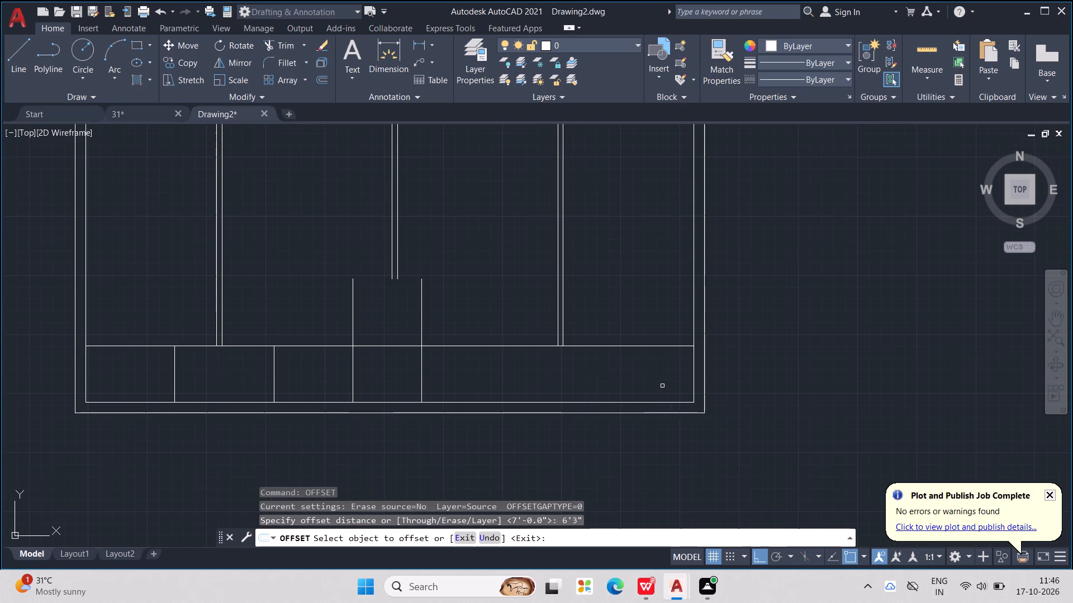
pyautogui.scroll(-2, 562, 424)
pyautogui.moveTo(538, 395); pyautogui.dragTo(491, 392, button='middle')
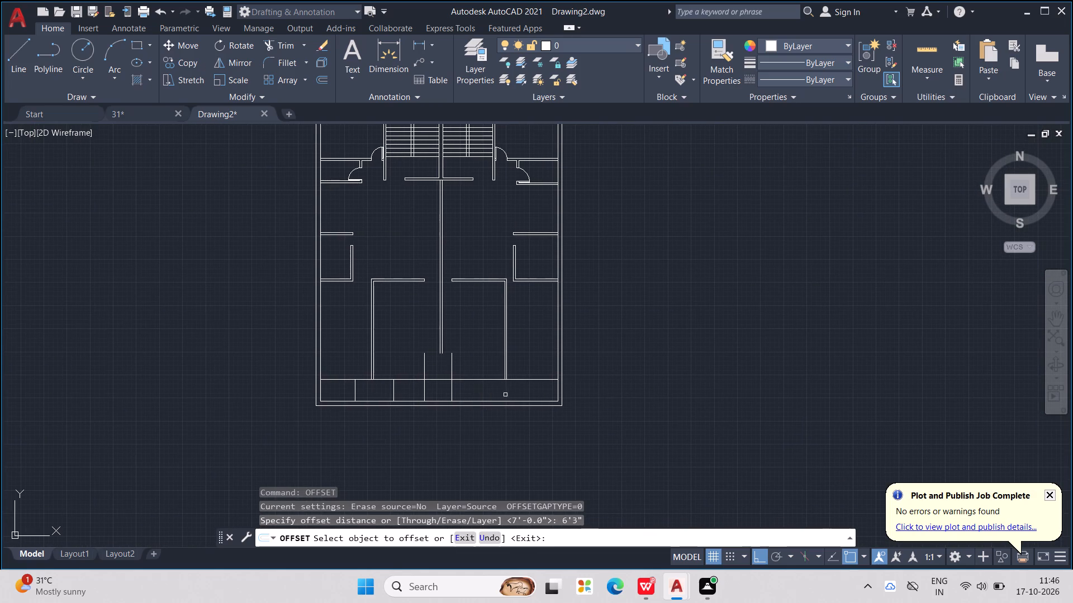
pyautogui.click(558, 384)
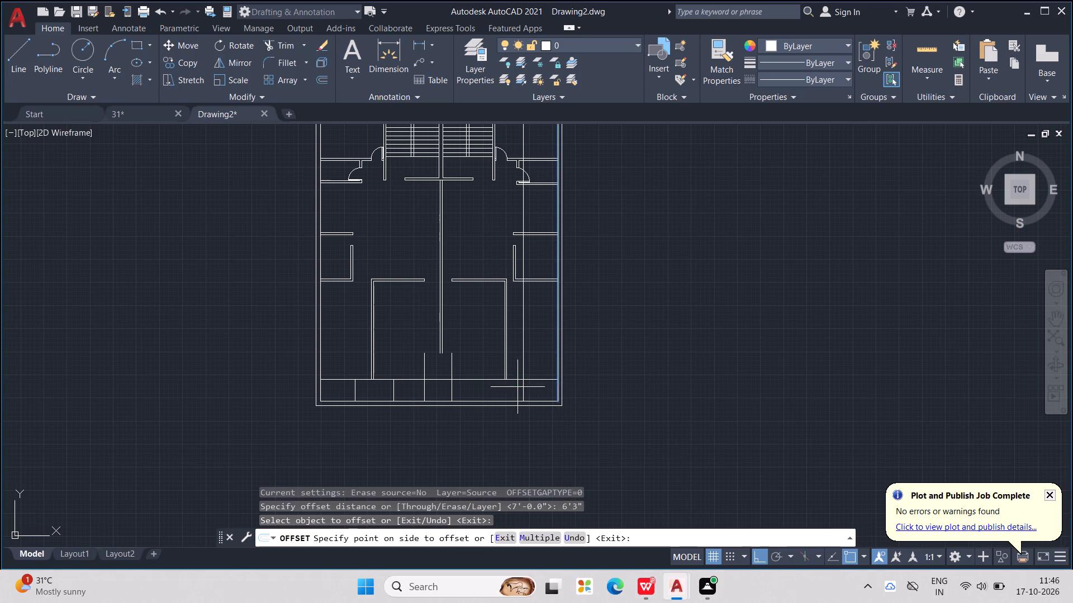
pyautogui.click(517, 387)
pyautogui.scroll(-2, 517, 387)
pyautogui.scroll(-1, 510, 440)
pyautogui.moveTo(511, 442); pyautogui.dragTo(562, 470, button='middle')
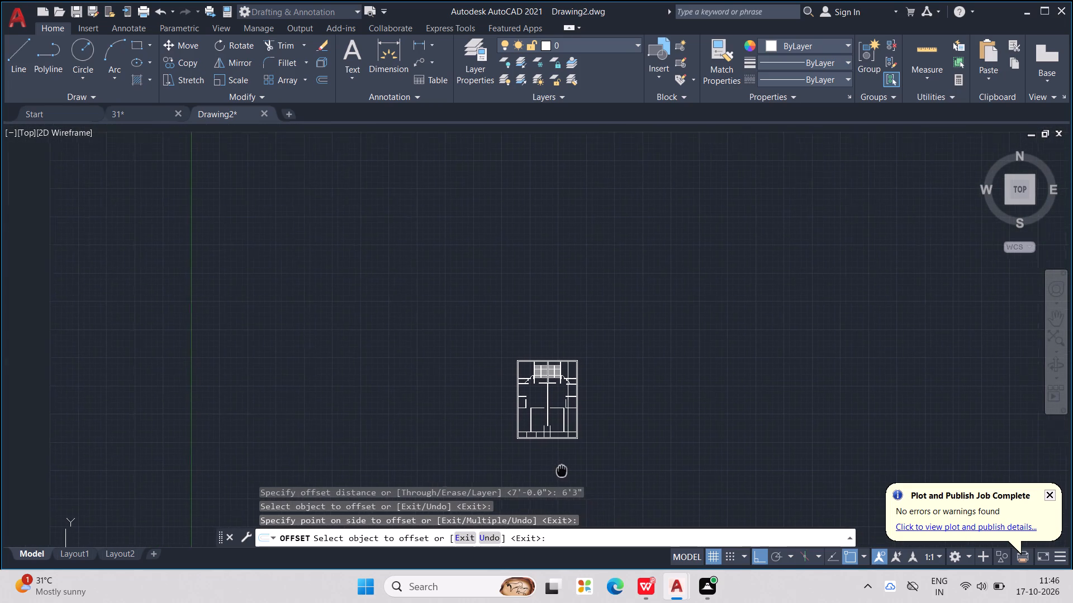
pyautogui.moveTo(562, 470); pyautogui.dragTo(574, 470, button='middle')
pyautogui.press('Escape')
pyautogui.press('Escape')
pyautogui.press('Escape')
pyautogui.press('Escape')
pyautogui.press('Escape')
pyautogui.press('Escape')
# Offset the right side's new 6'3" vertical line 7'0" to the left.
pyautogui.write('OFF')
pyautogui.press('Return')
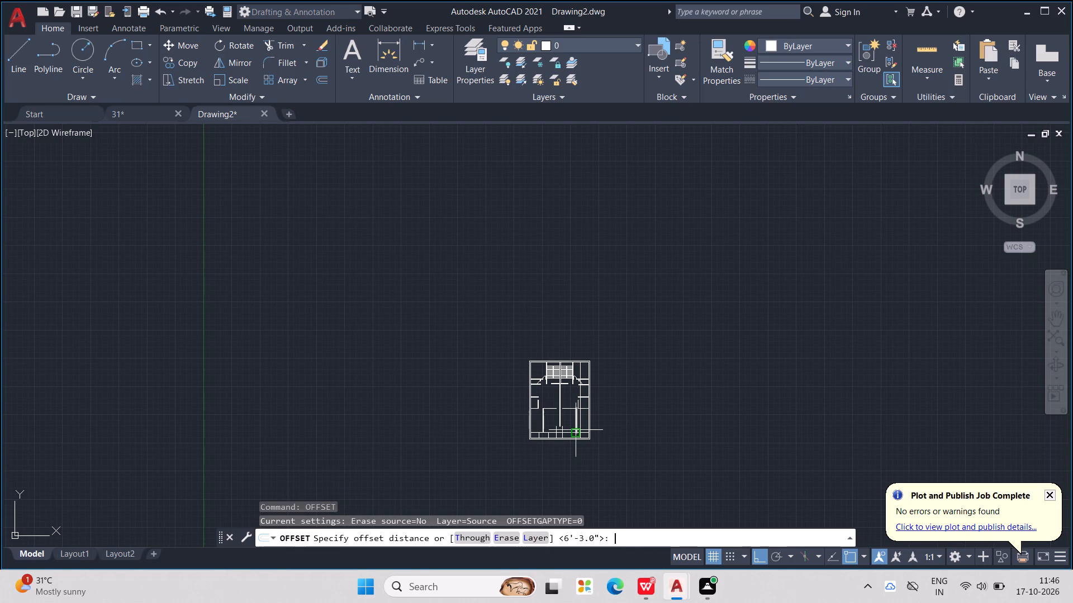
pyautogui.write('7\'0"')
pyautogui.press('Return')
pyautogui.scroll(2, 604, 433)
pyautogui.moveTo(583, 435); pyautogui.dragTo(605, 435, button='middle')
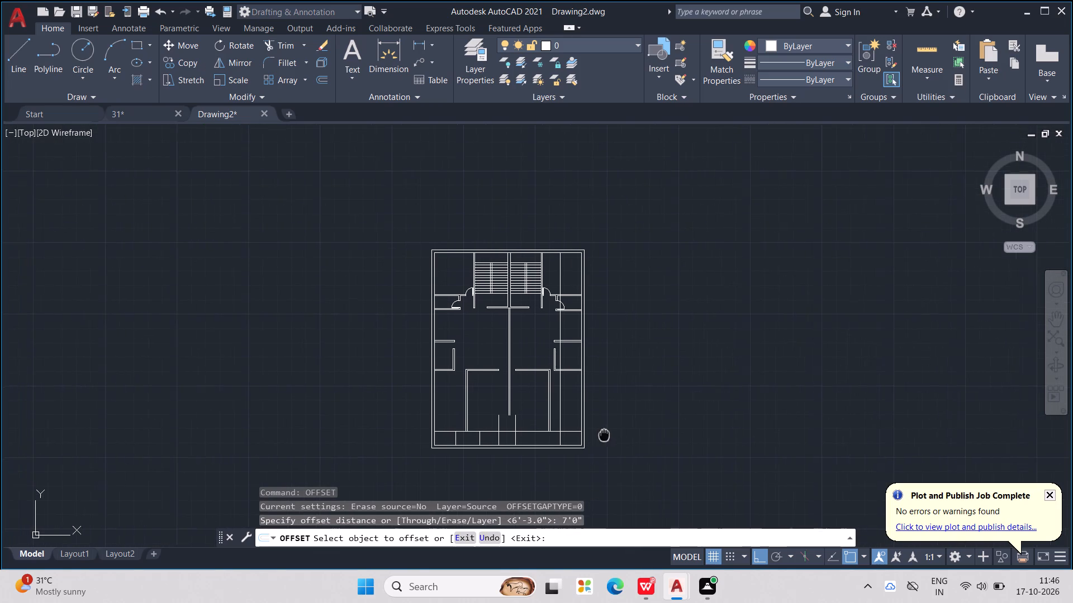
pyautogui.moveTo(605, 435); pyautogui.dragTo(606, 434, button='middle')
pyautogui.scroll(1, 559, 428)
pyautogui.click(564, 444)
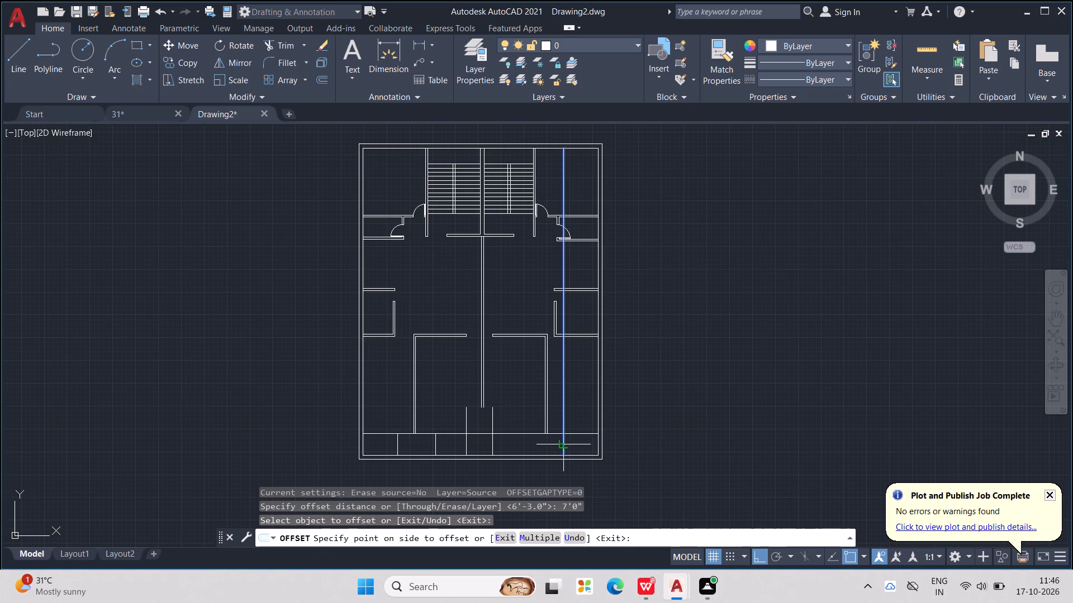
pyautogui.click(536, 449)
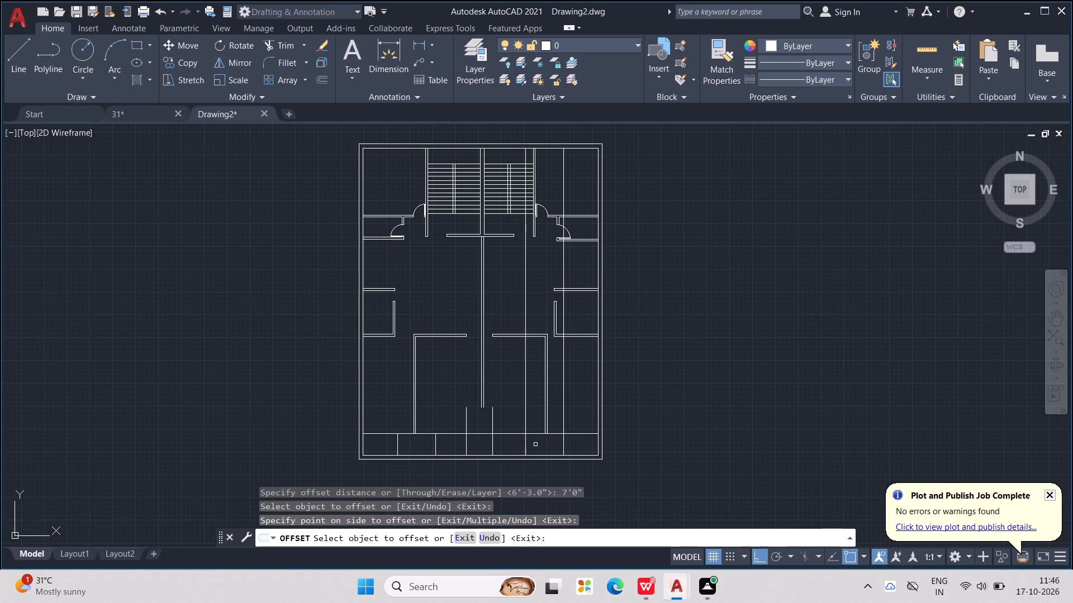
pyautogui.press('Escape')
pyautogui.press('Escape')
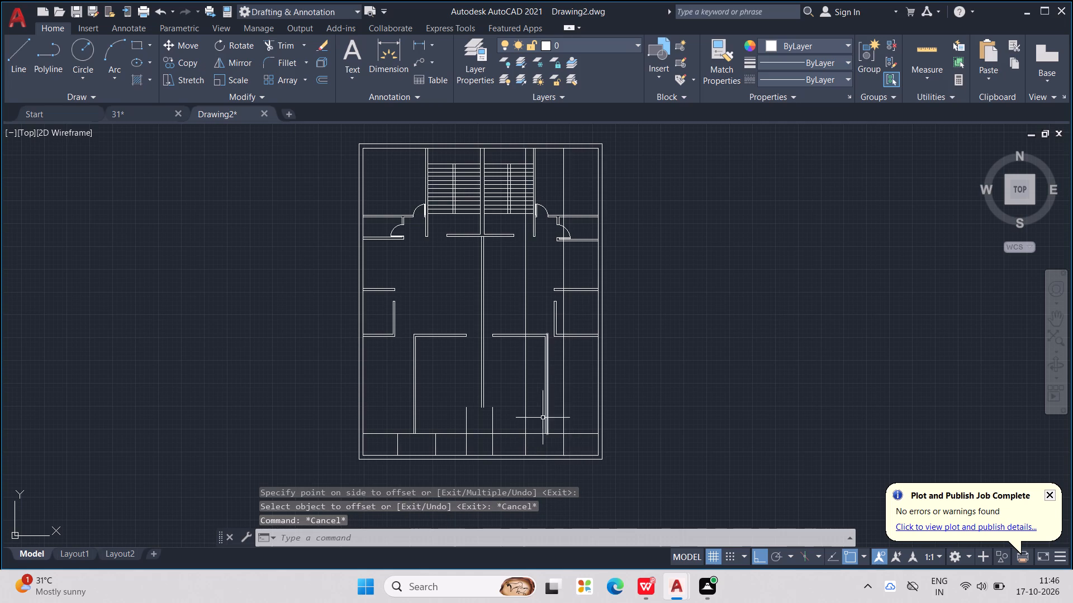
pyautogui.press('Escape')
pyautogui.press('Escape')
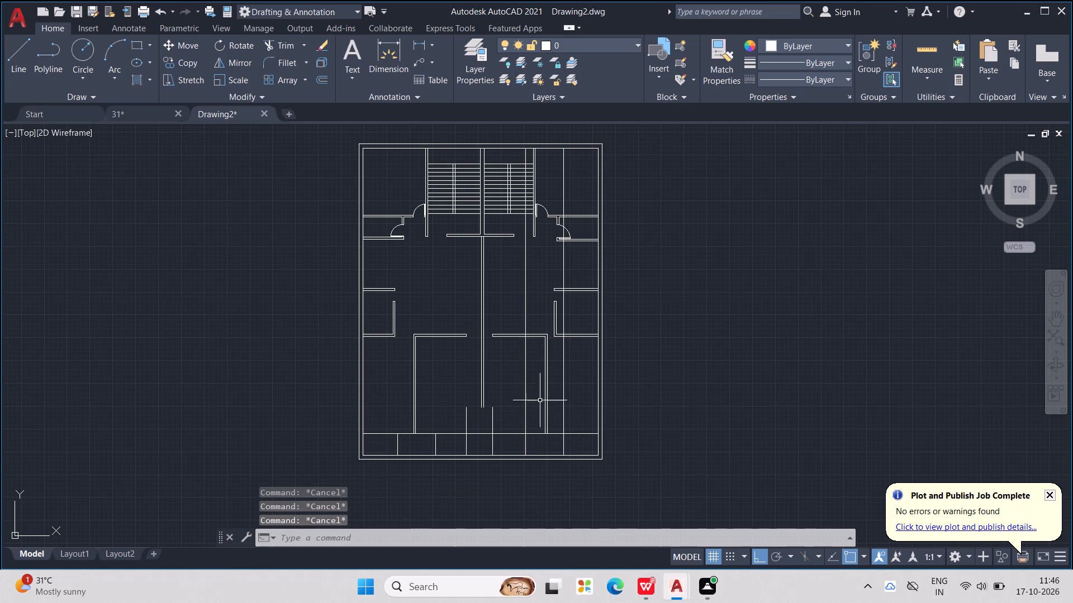
pyautogui.press('Escape')
# Erase the two short vertical lines flanking the lower end of the central wall and crossing the bottom strip.
pyautogui.scroll(-1, 535, 406)
pyautogui.scroll(2, 526, 417)
pyautogui.moveTo(532, 432); pyautogui.dragTo(538, 433, button='middle')
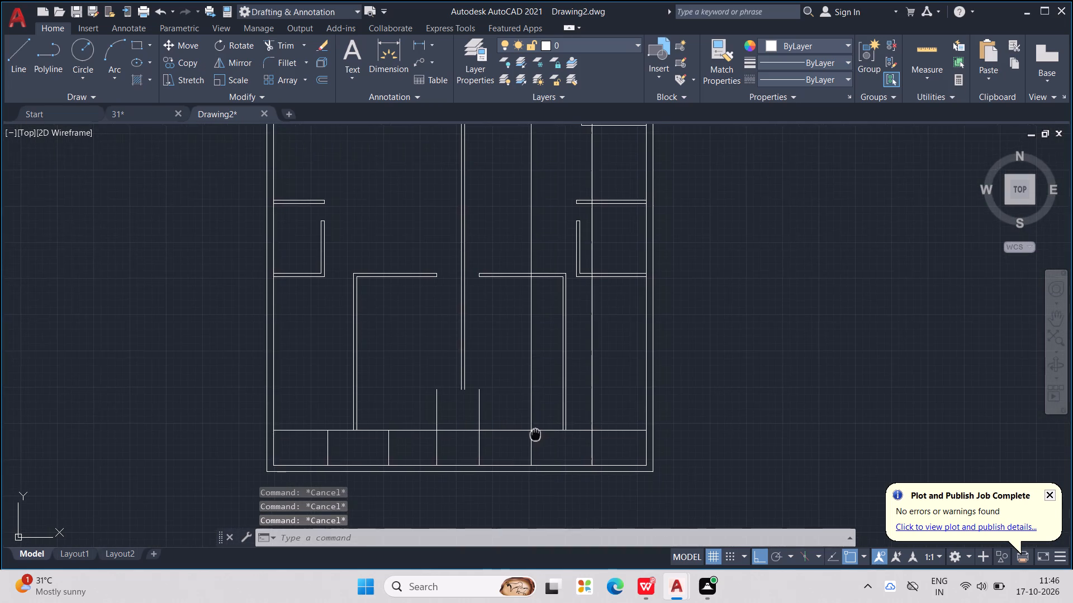
pyautogui.moveTo(538, 433); pyautogui.dragTo(590, 425, button='middle')
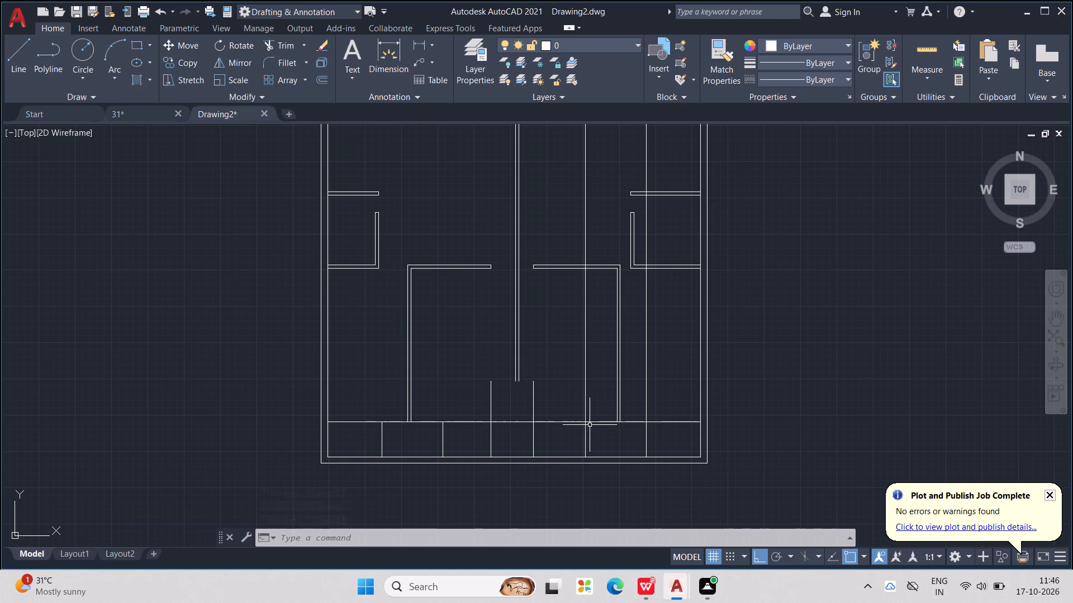
pyautogui.click(532, 404)
pyautogui.click(489, 403)
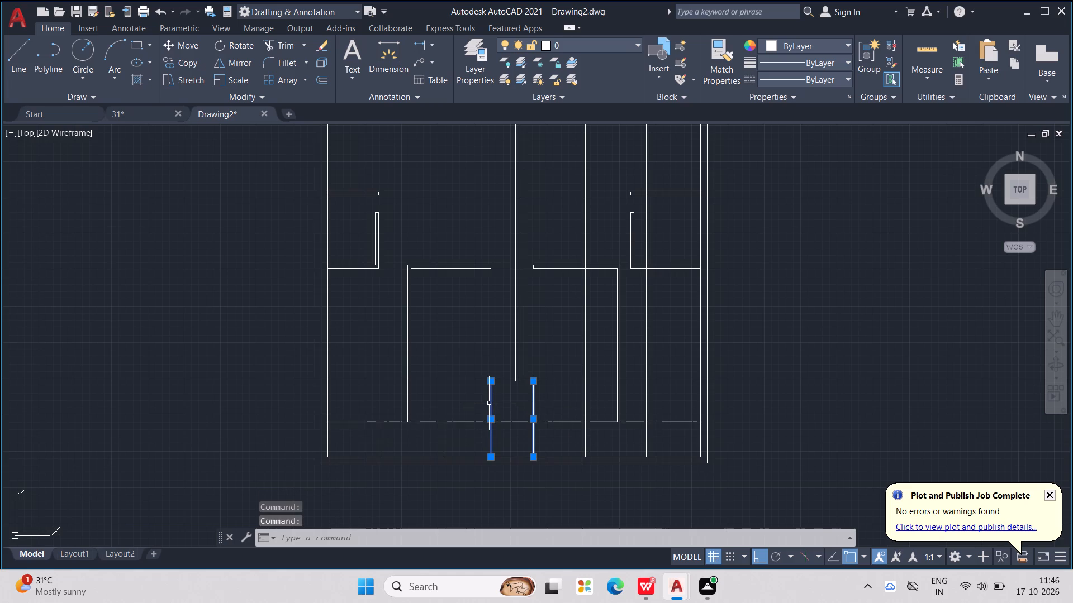
pyautogui.press('Delete')
# Trim the right side's 6'3" and 7'0" offset lines between the 4' strip line and the horizontal walls above it.
pyautogui.scroll(-2, 565, 398)
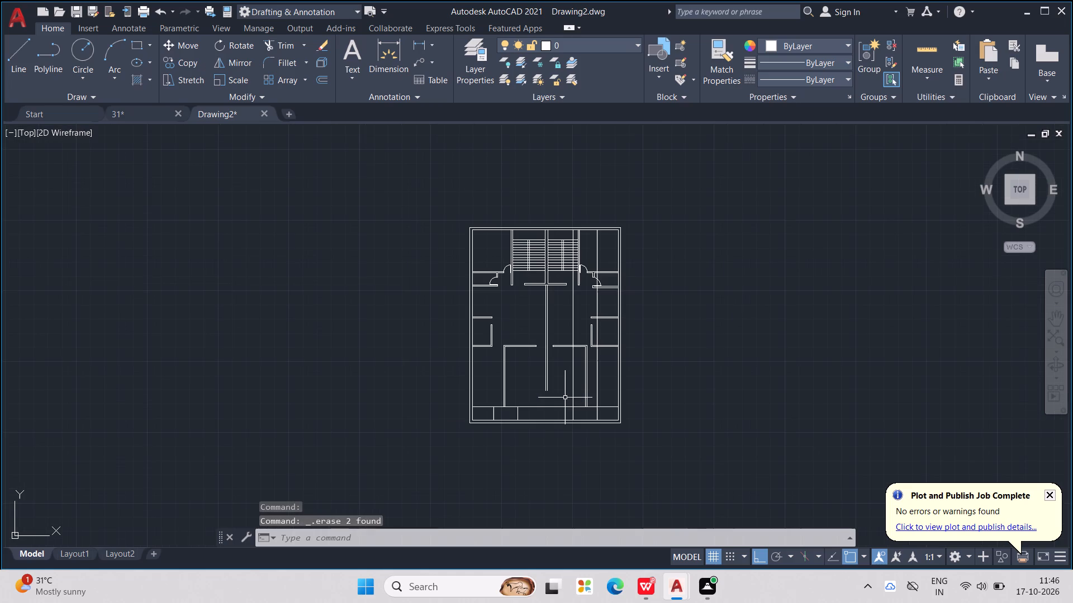
pyautogui.scroll(2, 569, 381)
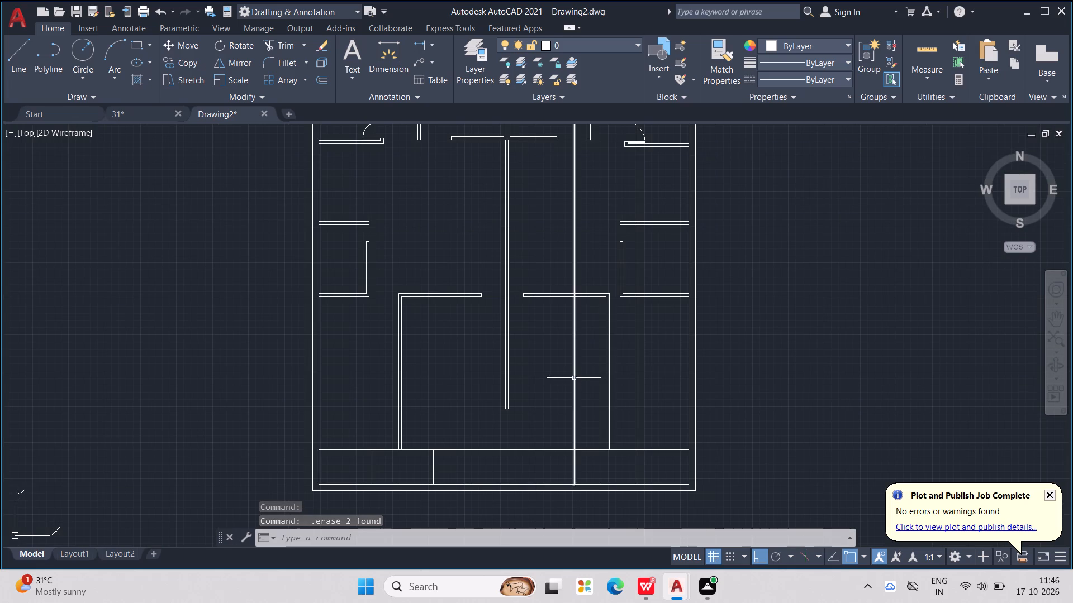
pyautogui.press('Escape')
pyautogui.write('TR')
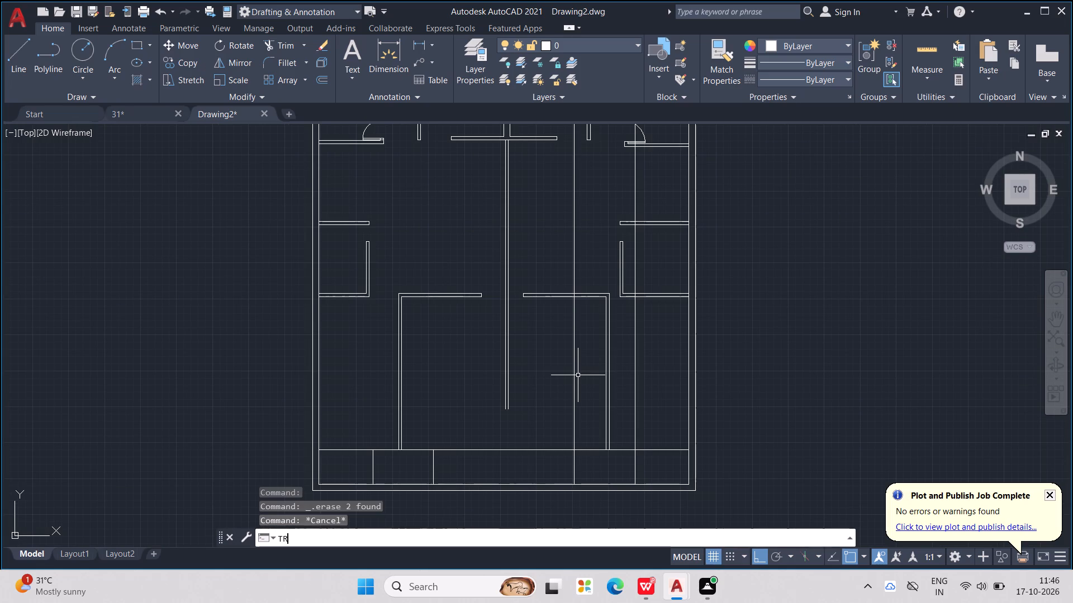
pyautogui.press('Return')
pyautogui.scroll(1, 582, 399)
pyautogui.moveTo(573, 437); pyautogui.dragTo(561, 448)
pyautogui.click(661, 413)
pyautogui.click(668, 387)
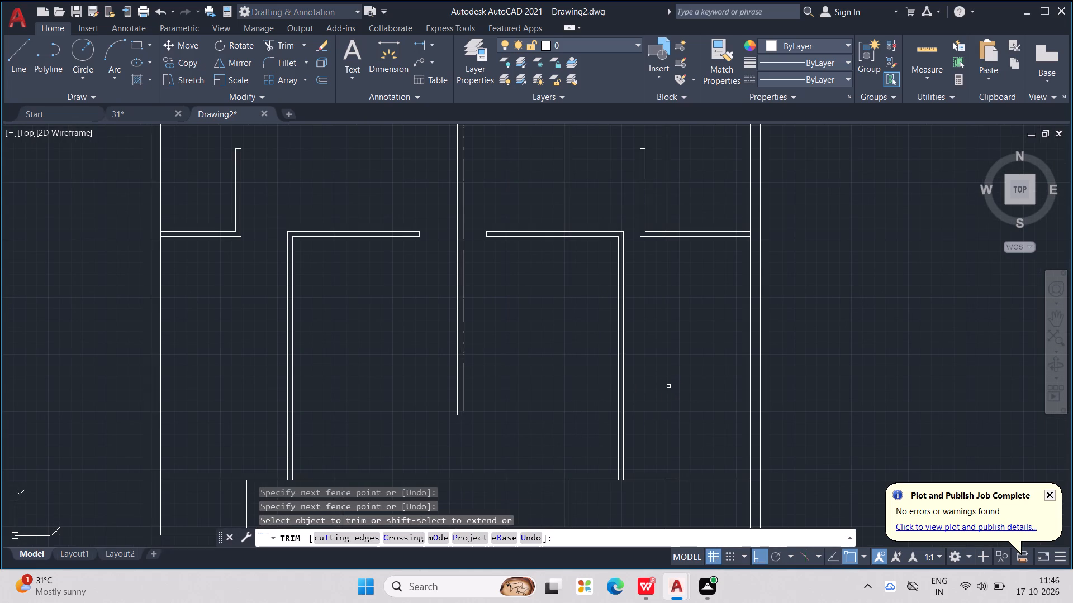
pyautogui.scroll(-2, 668, 386)
pyautogui.moveTo(668, 390); pyautogui.dragTo(657, 437, button='middle')
pyautogui.press('Escape')
pyautogui.press('Escape')
pyautogui.press('Escape')
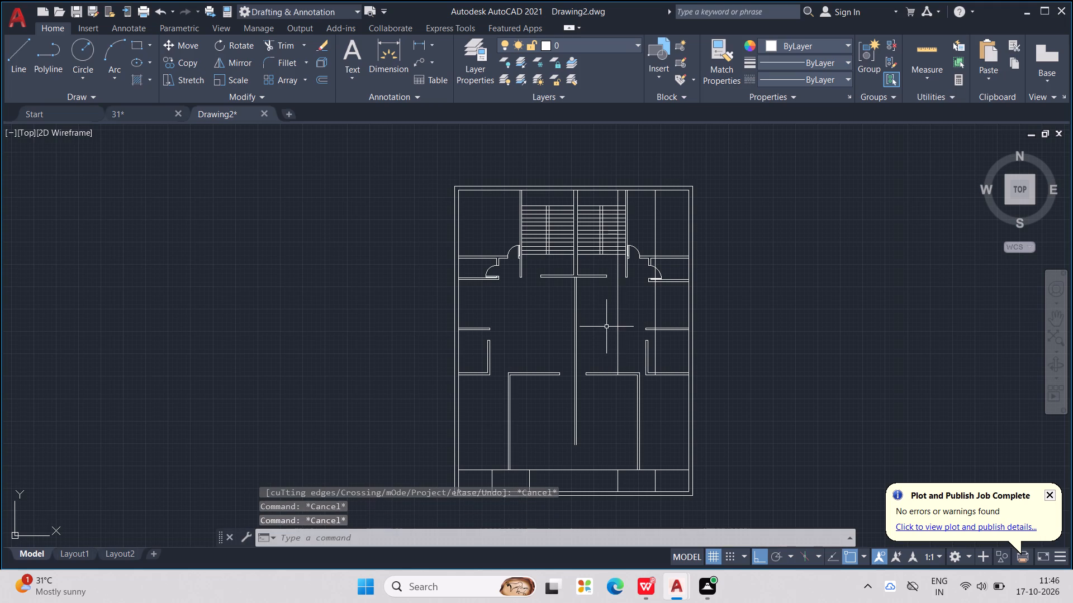
# Erase the remaining upper pieces of the two vertical offset lines in the right half of the plan.
pyautogui.click(616, 319)
pyautogui.click(654, 300)
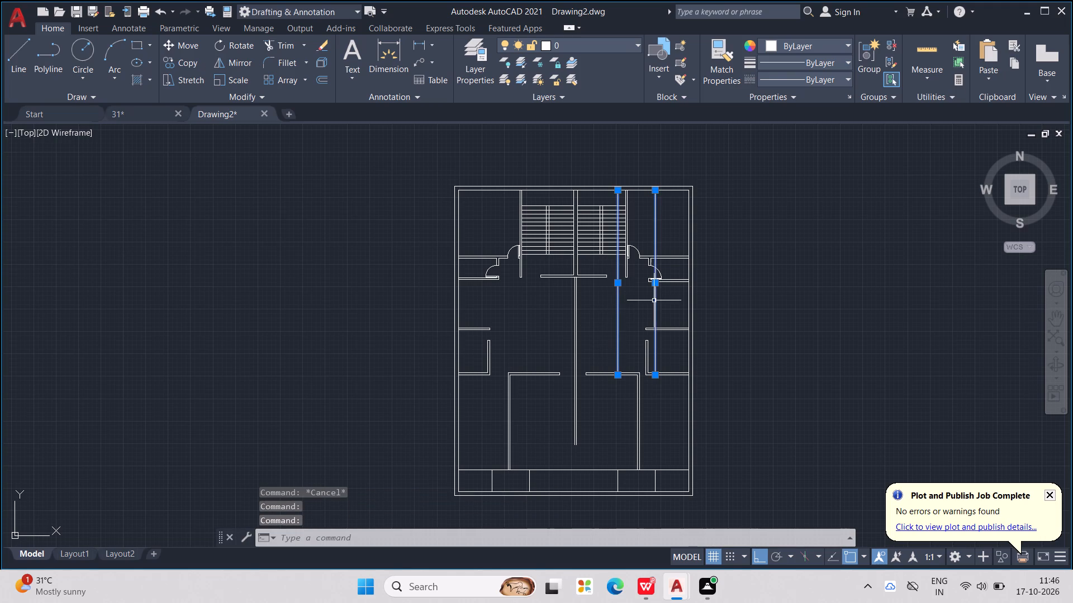
pyautogui.press('Delete')
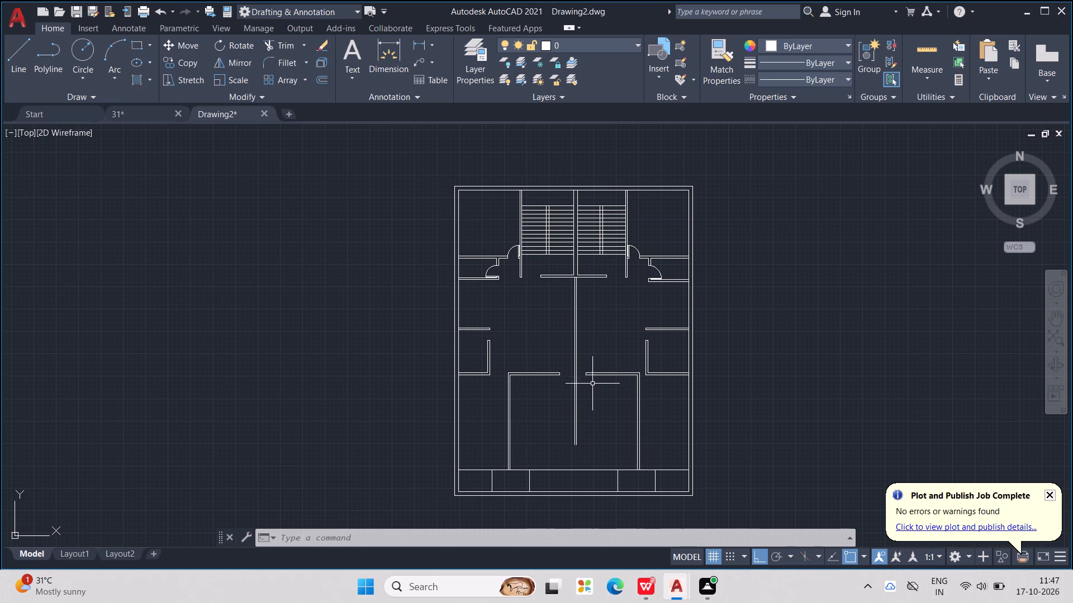
# Extend both lines of the central wall down through the 4' strip to the inner line of the bottom outer wall.
pyautogui.moveTo(571, 393); pyautogui.dragTo(596, 347, button='middle')
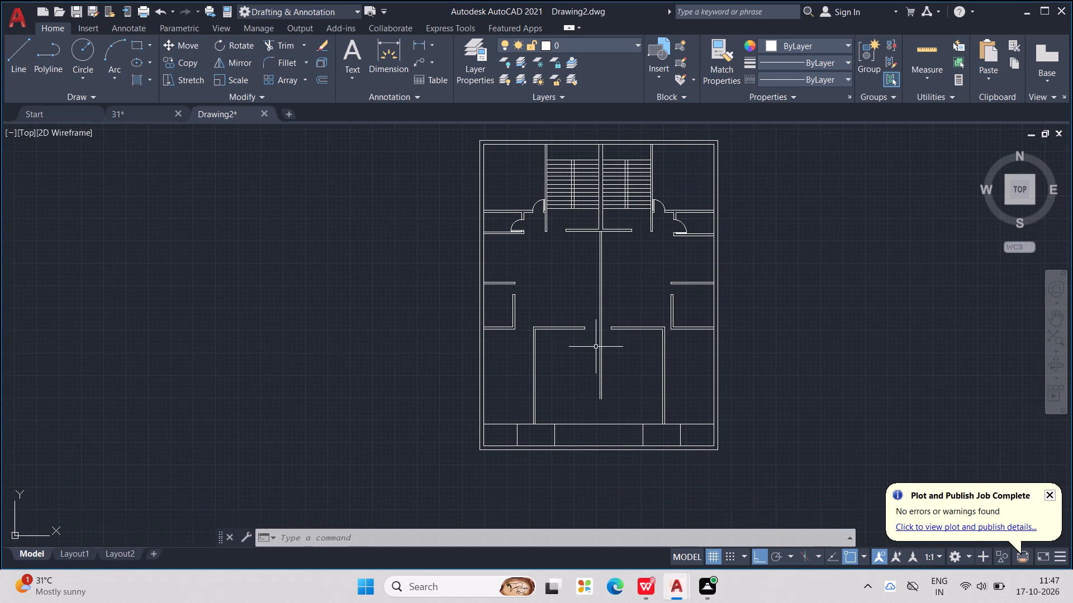
pyautogui.press('Escape')
pyautogui.press('Escape')
pyautogui.press('Escape')
pyautogui.press('Escape')
pyautogui.press('e')
pyautogui.press('x')
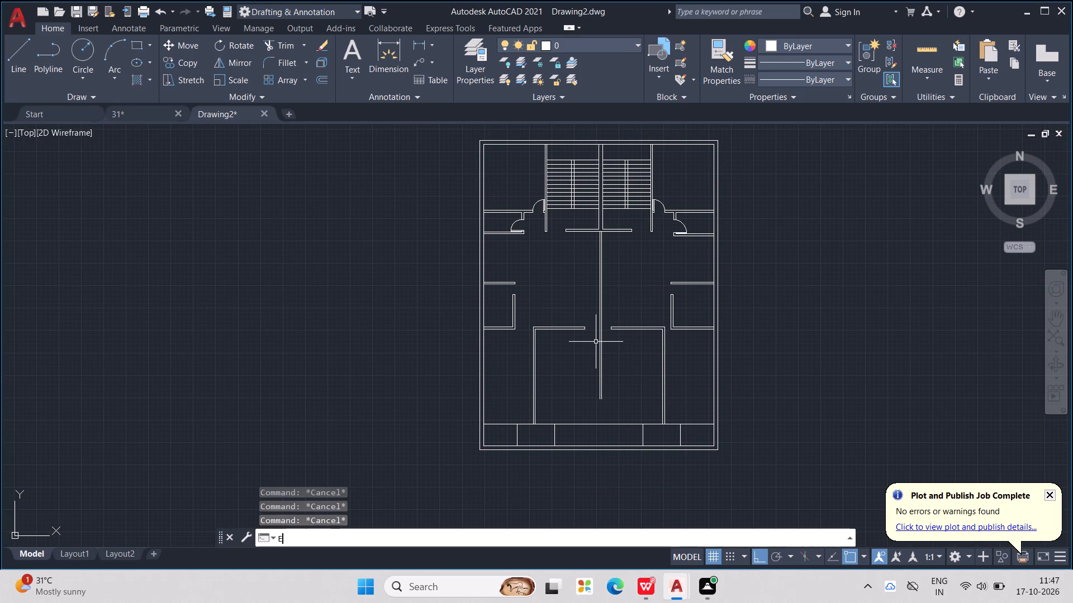
pyautogui.press('Return')
pyautogui.moveTo(613, 357); pyautogui.dragTo(575, 375)
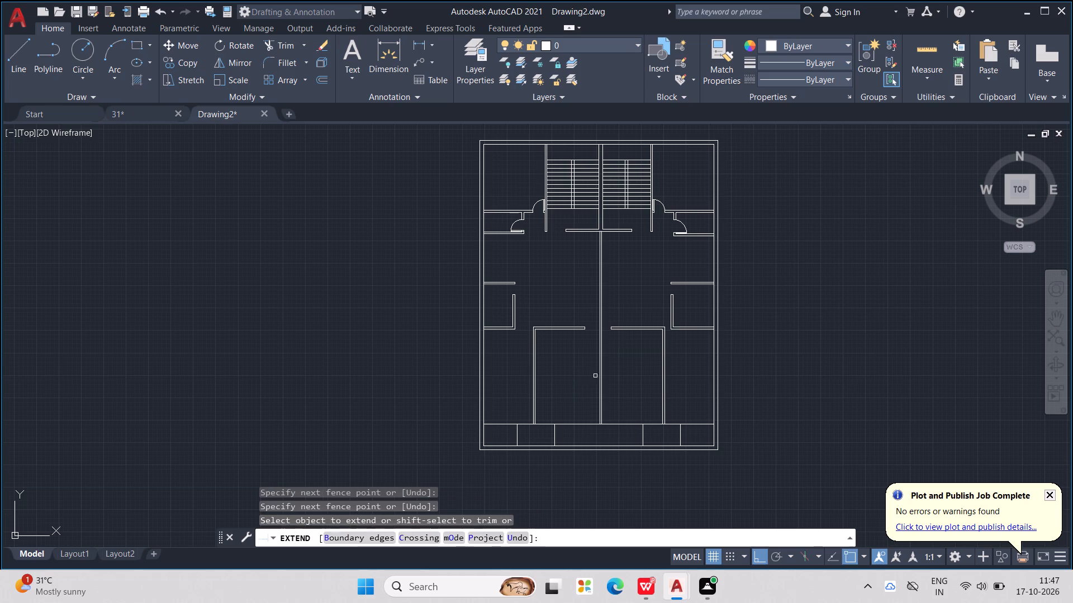
pyautogui.moveTo(613, 375); pyautogui.dragTo(597, 384)
pyautogui.moveTo(545, 418); pyautogui.dragTo(459, 365, button='middle')
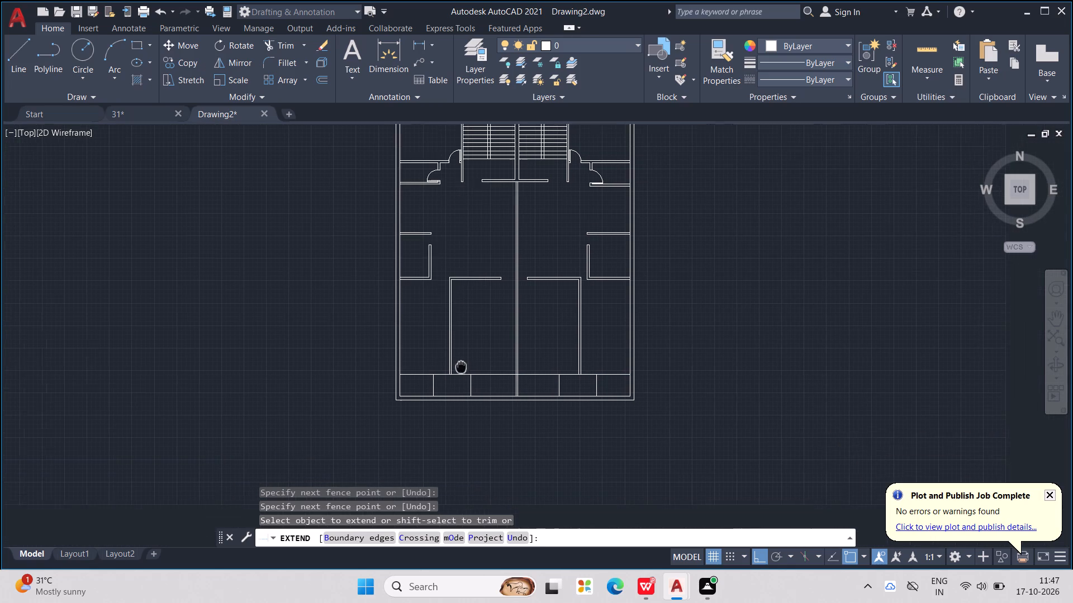
pyautogui.moveTo(459, 365); pyautogui.dragTo(454, 363, button='middle')
pyautogui.press('Escape')
pyautogui.press('Escape')
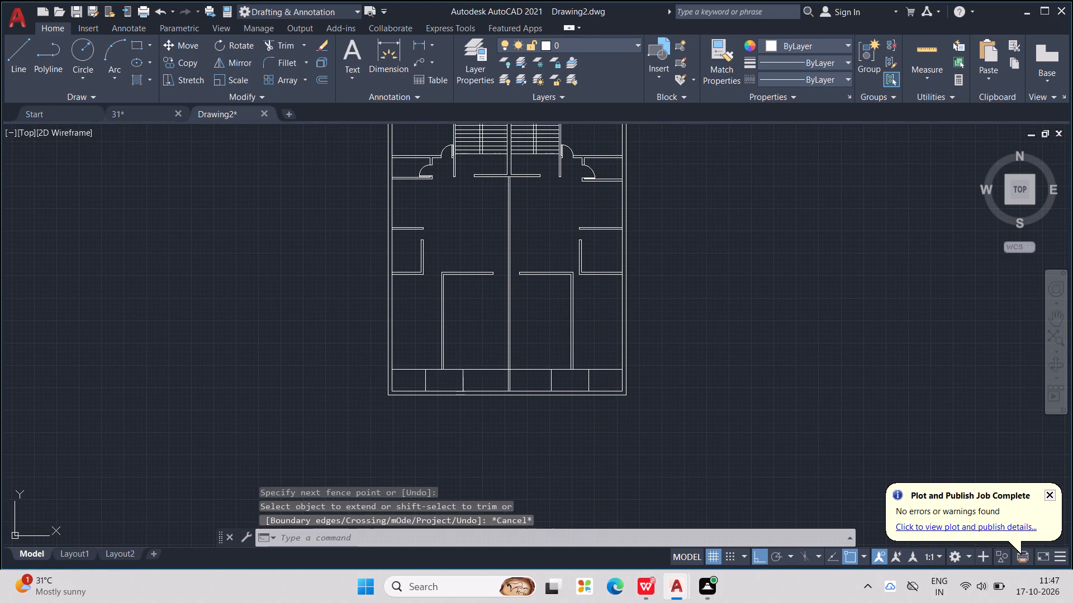
pyautogui.press('Escape')
# Extend the 4' strip's horizontal line at both ends to the outer lines of the left and right outer walls.
pyautogui.write('EX')
pyautogui.press('Return')
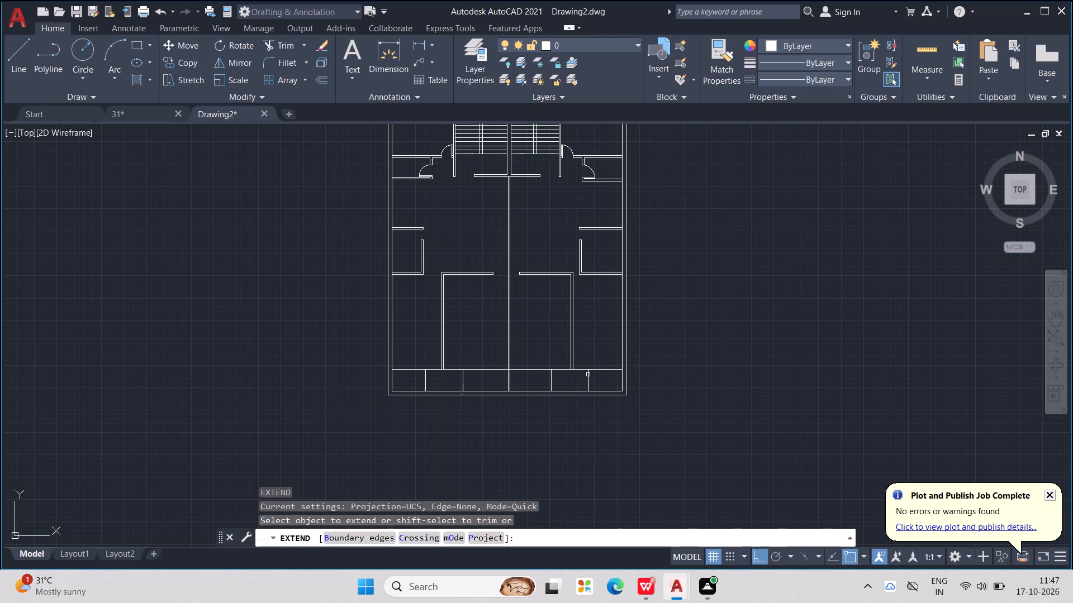
pyautogui.click(611, 371)
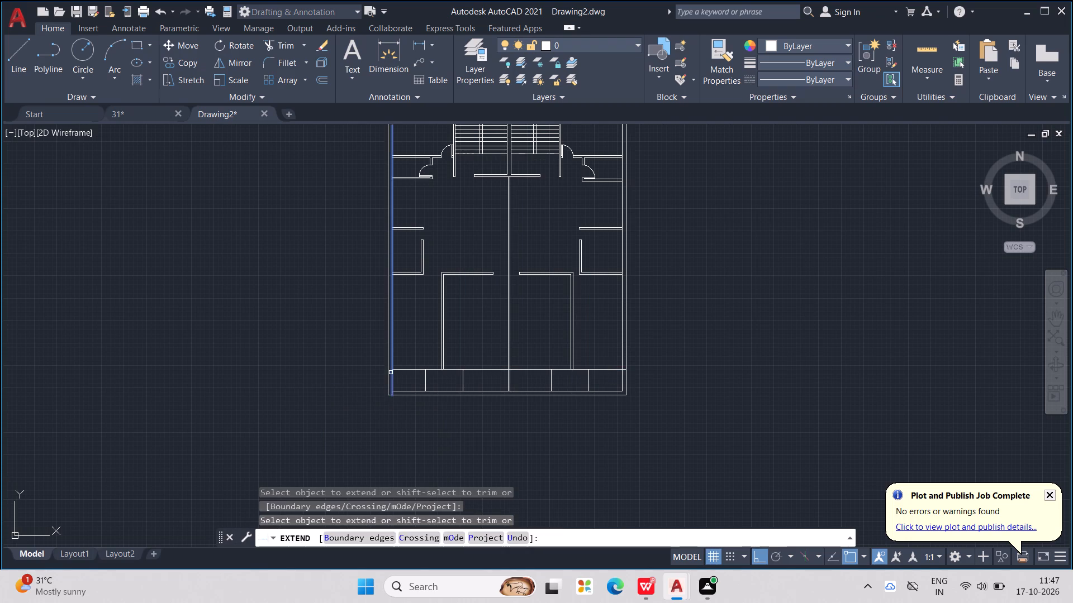
pyautogui.moveTo(402, 365); pyautogui.dragTo(403, 376)
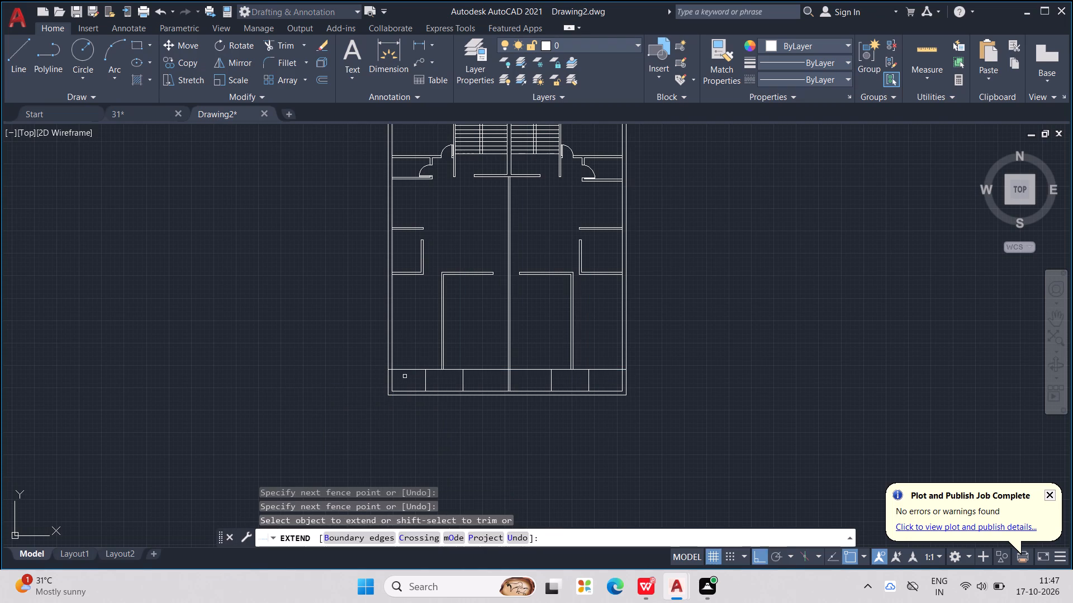
pyautogui.press('Escape')
pyautogui.press('Escape')
pyautogui.press('Escape')
pyautogui.press('Escape')
pyautogui.press('Escape')
pyautogui.press('Escape')
pyautogui.press('Escape')
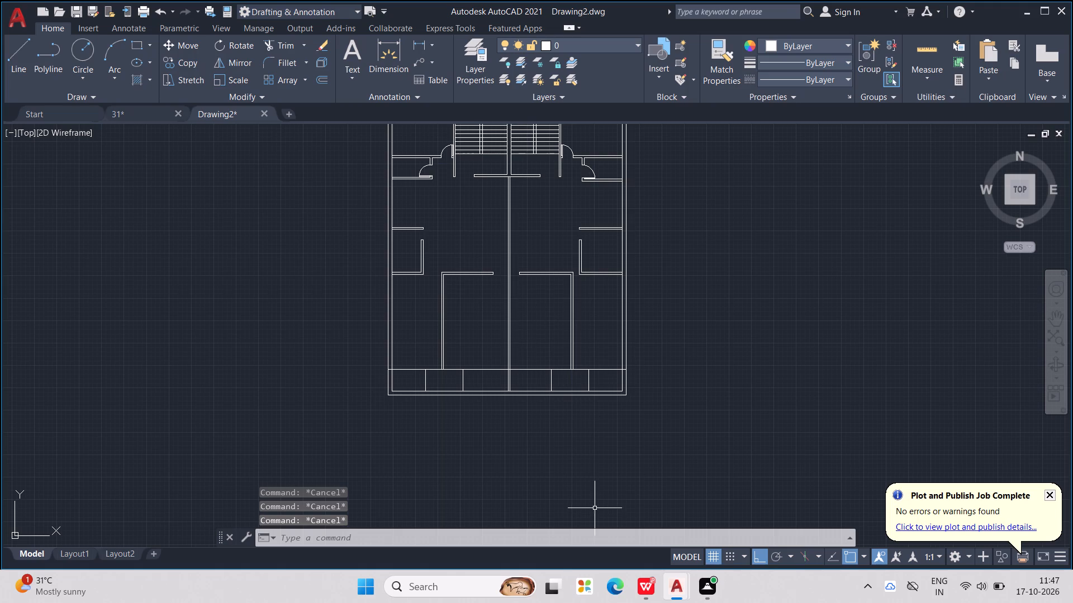
# Extend the outermost vertical offset line on each side of the 4' strip down to the bottom wall's outer line.
pyautogui.press('e')
pyautogui.press('x')
pyautogui.press('Return')
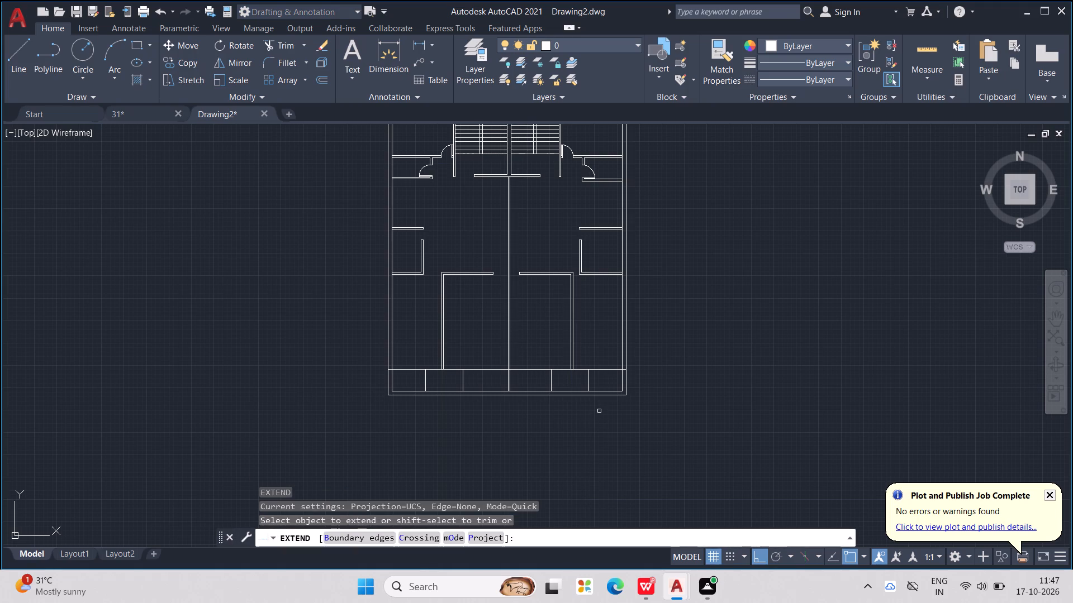
pyautogui.moveTo(593, 382); pyautogui.dragTo(577, 379)
pyautogui.moveTo(579, 379); pyautogui.dragTo(585, 386)
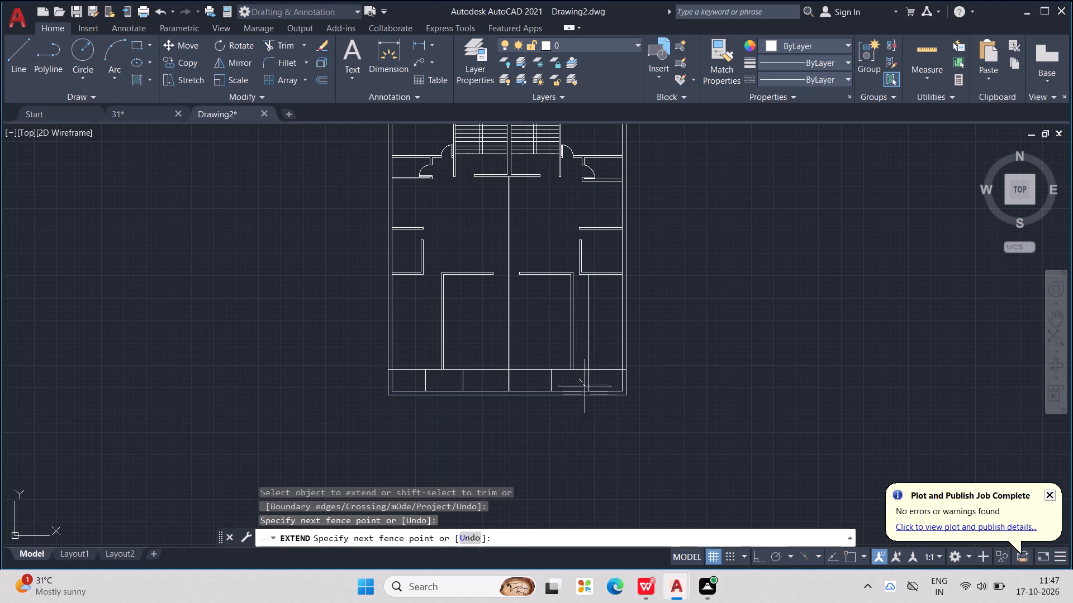
pyautogui.moveTo(585, 386); pyautogui.dragTo(595, 390)
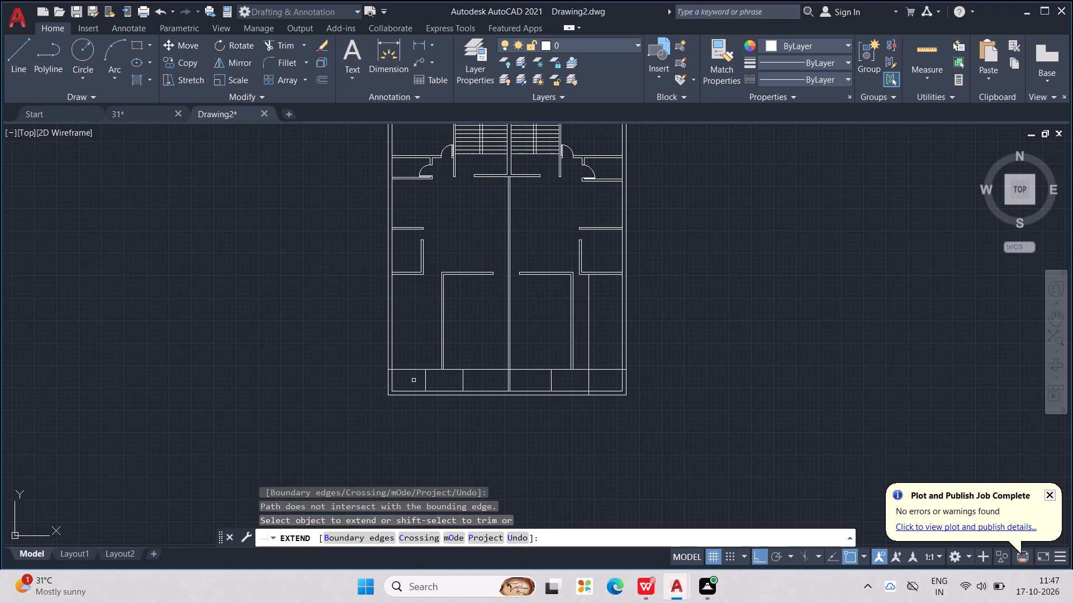
pyautogui.moveTo(408, 377); pyautogui.dragTo(464, 391)
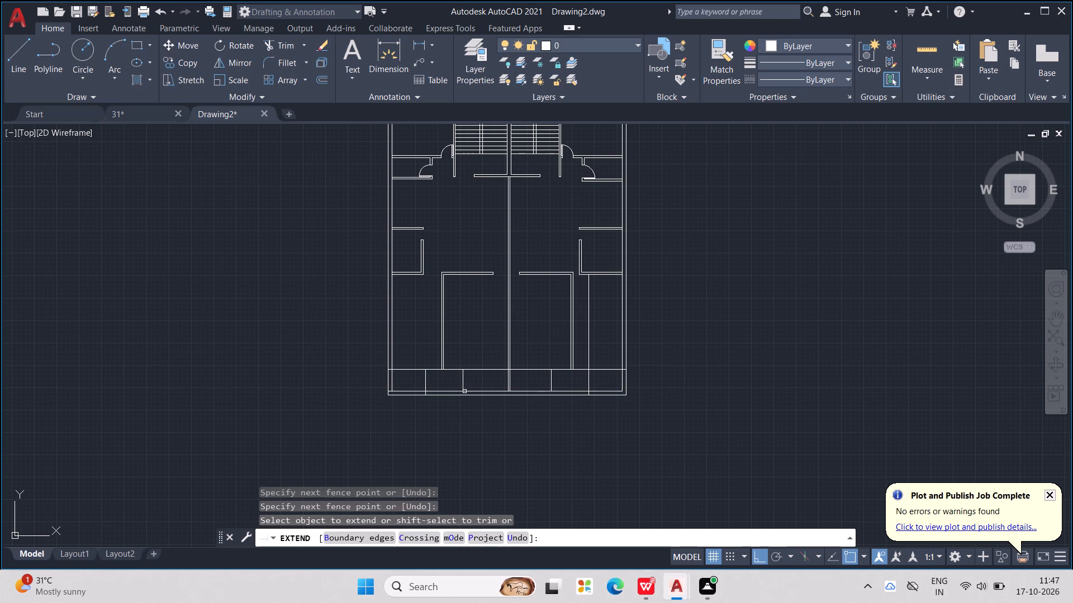
pyautogui.press('Escape')
pyautogui.press('Escape')
pyautogui.press('Escape')
pyautogui.press('Escape')
pyautogui.press('Escape')
pyautogui.press('Escape')
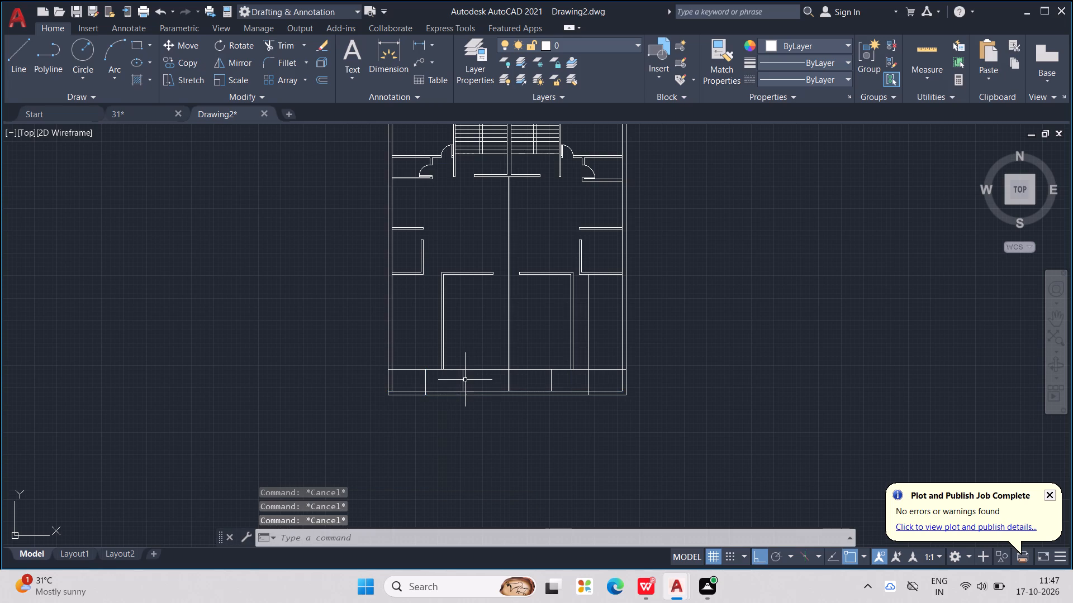
# Trim the outer wall's lower-right corner lines beyond the outermost vertical line of the 4' strip.
pyautogui.write('TR')
pyautogui.press('Return')
pyautogui.scroll(1, 529, 399)
pyautogui.moveTo(525, 408); pyautogui.dragTo(373, 395, button='middle')
pyautogui.moveTo(541, 357); pyautogui.dragTo(497, 403)
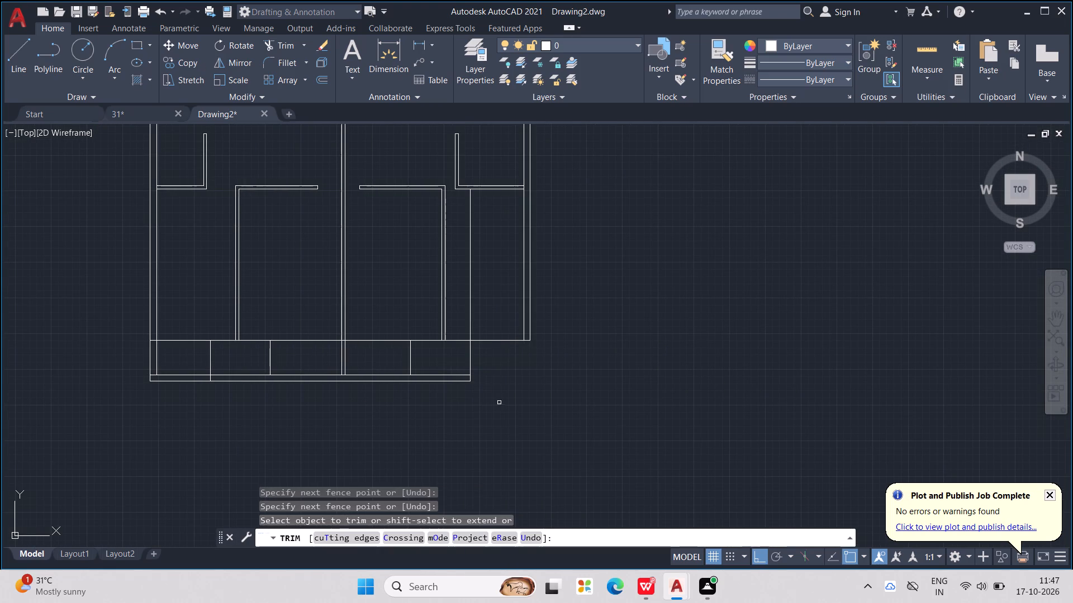
# Trim the outer wall's lower-left corner lines beyond the outermost vertical line of the 4' strip and clear the leftover piece.
pyautogui.scroll(-4, 504, 400)
pyautogui.moveTo(506, 400); pyautogui.dragTo(531, 401, button='middle')
pyautogui.scroll(1, 434, 400)
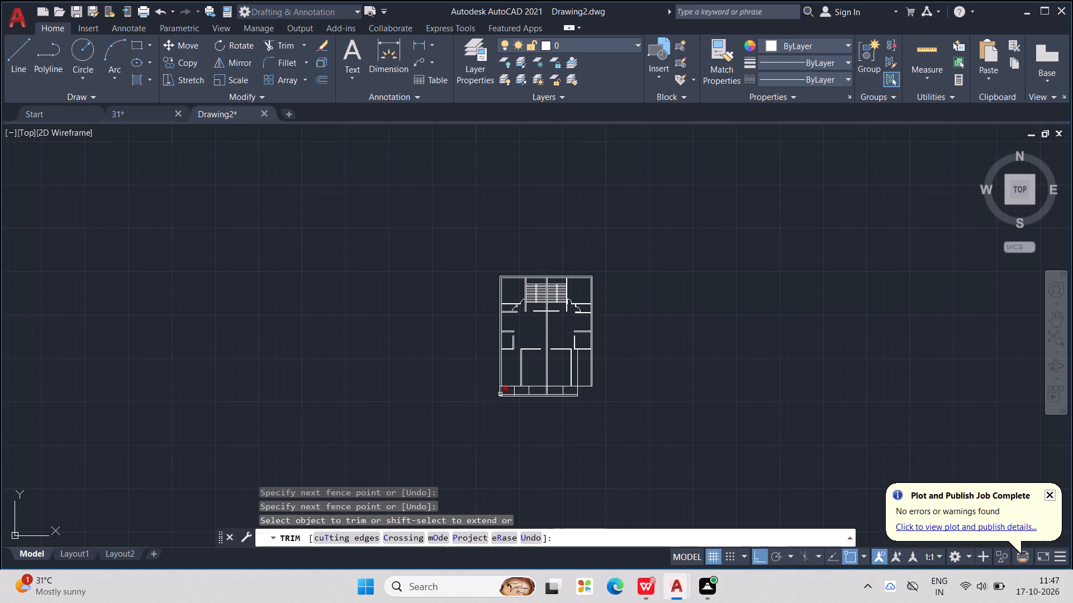
pyautogui.scroll(4, 506, 394)
pyautogui.moveTo(414, 379); pyautogui.dragTo(507, 423)
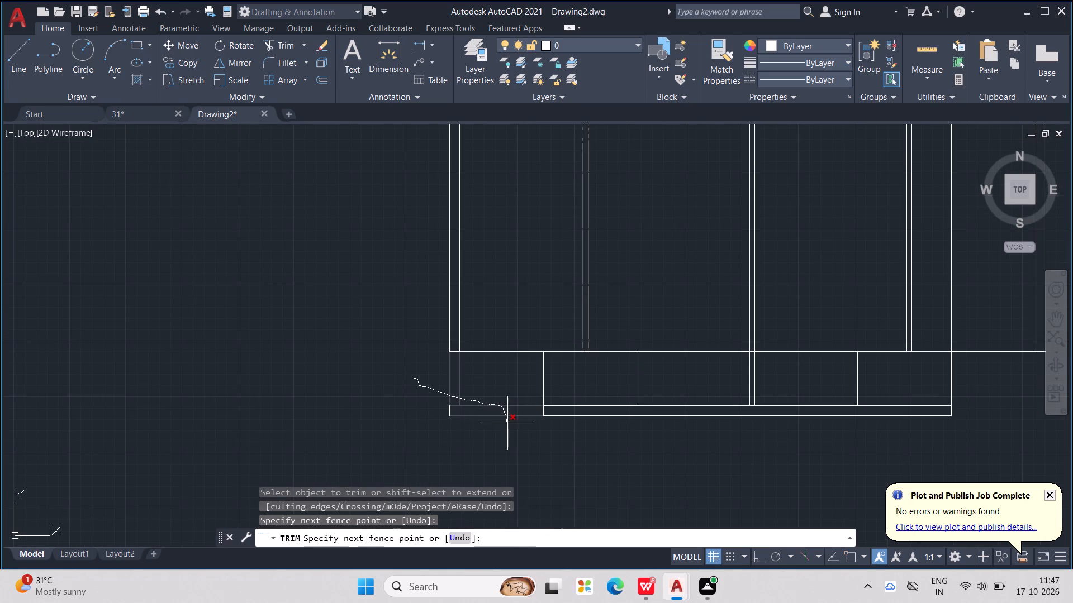
pyautogui.moveTo(507, 423); pyautogui.dragTo(508, 425)
pyautogui.moveTo(476, 406); pyautogui.dragTo(452, 409)
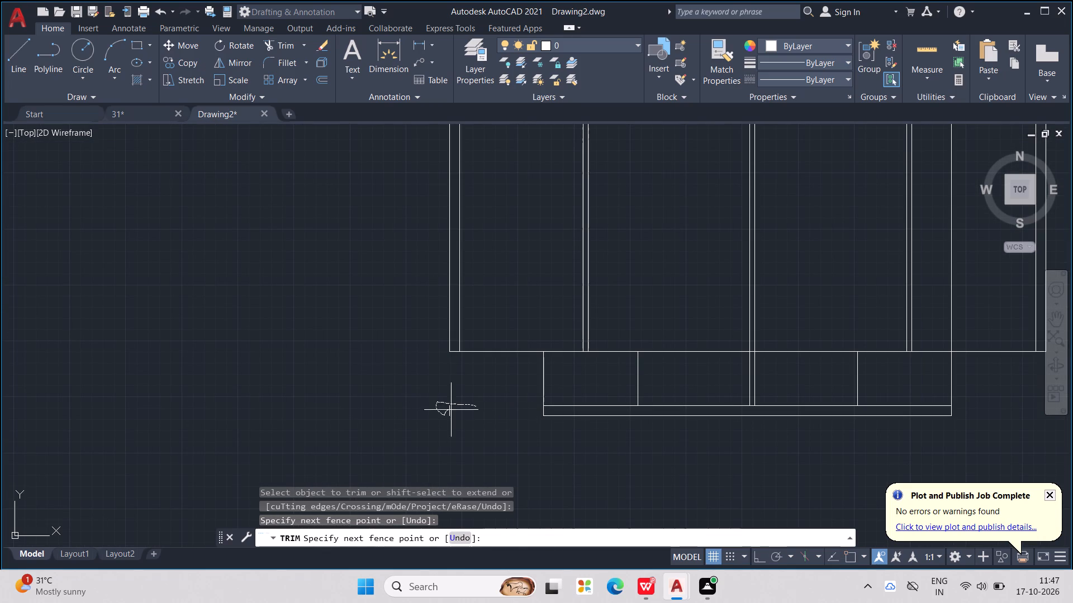
pyautogui.moveTo(452, 409); pyautogui.dragTo(457, 409)
pyautogui.scroll(-2, 471, 410)
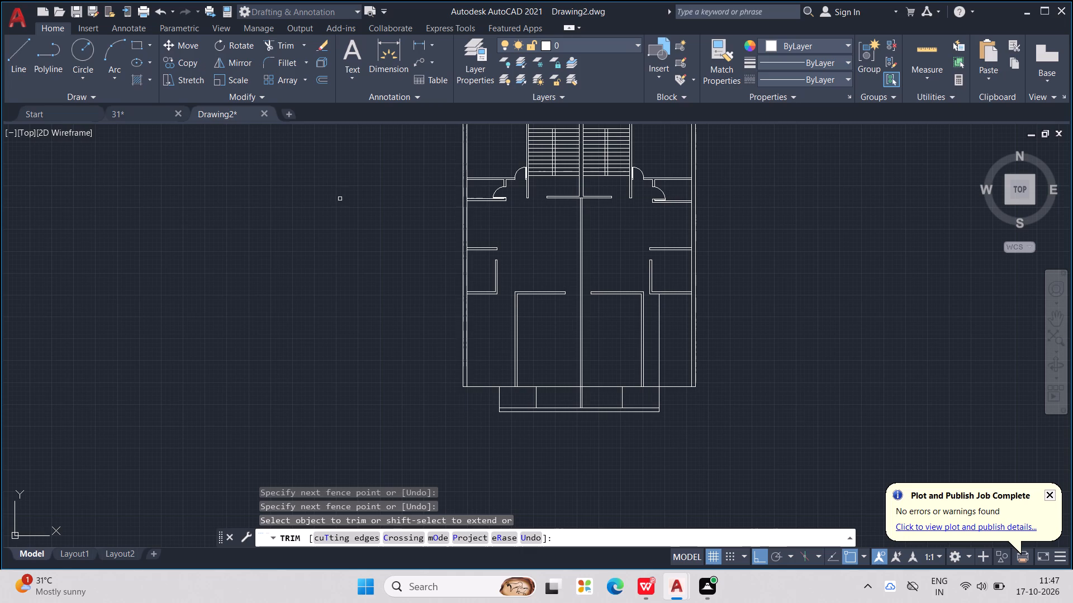
# In magenta, draw lines from the left outer wall's lower corner down and across to the bottom-left corner of the strip.
pyautogui.click(844, 49)
pyautogui.click(841, 186)
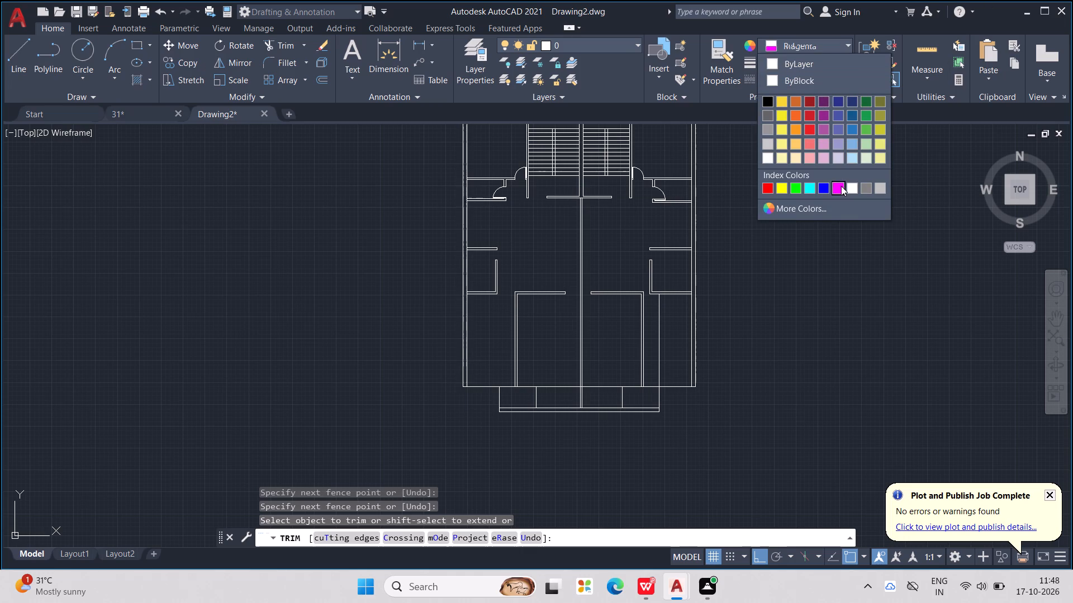
pyautogui.moveTo(602, 342); pyautogui.dragTo(606, 342, button='middle')
pyautogui.scroll(-1, 602, 342)
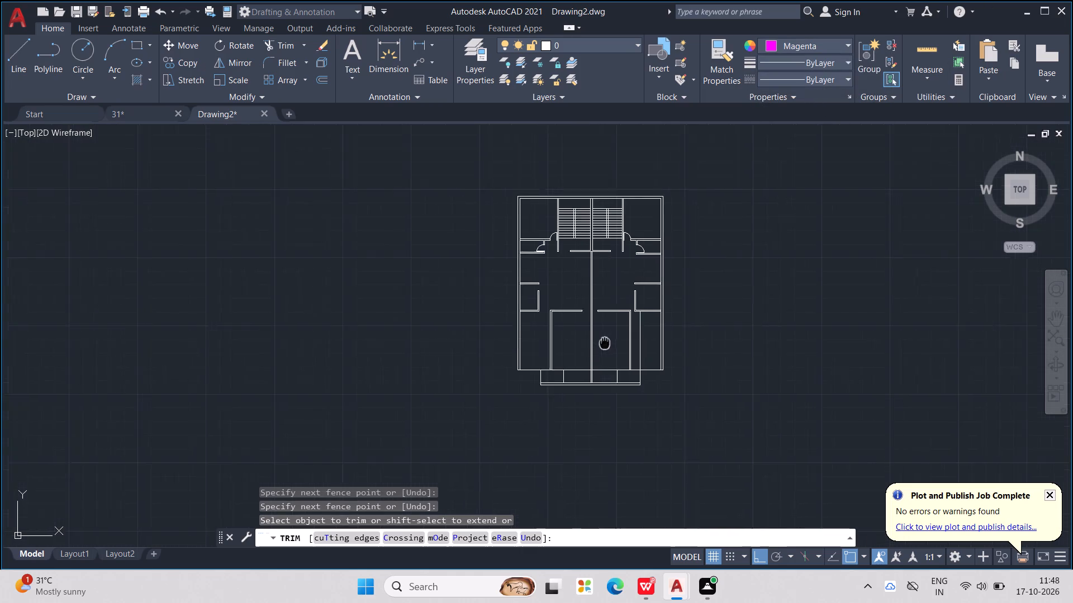
pyautogui.moveTo(606, 342); pyautogui.dragTo(708, 289, button='middle')
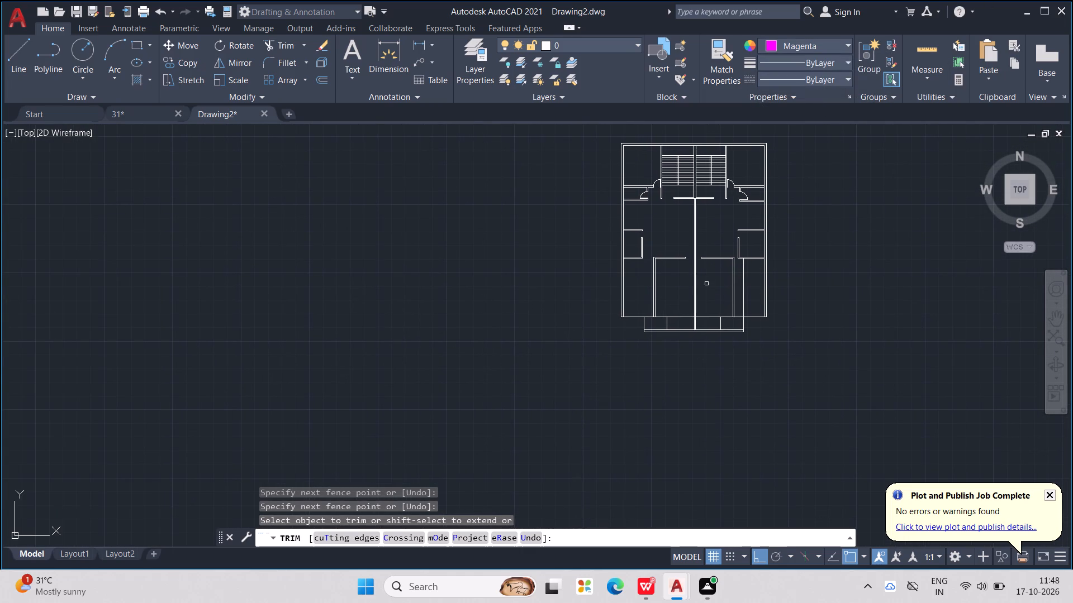
pyautogui.scroll(1, 626, 324)
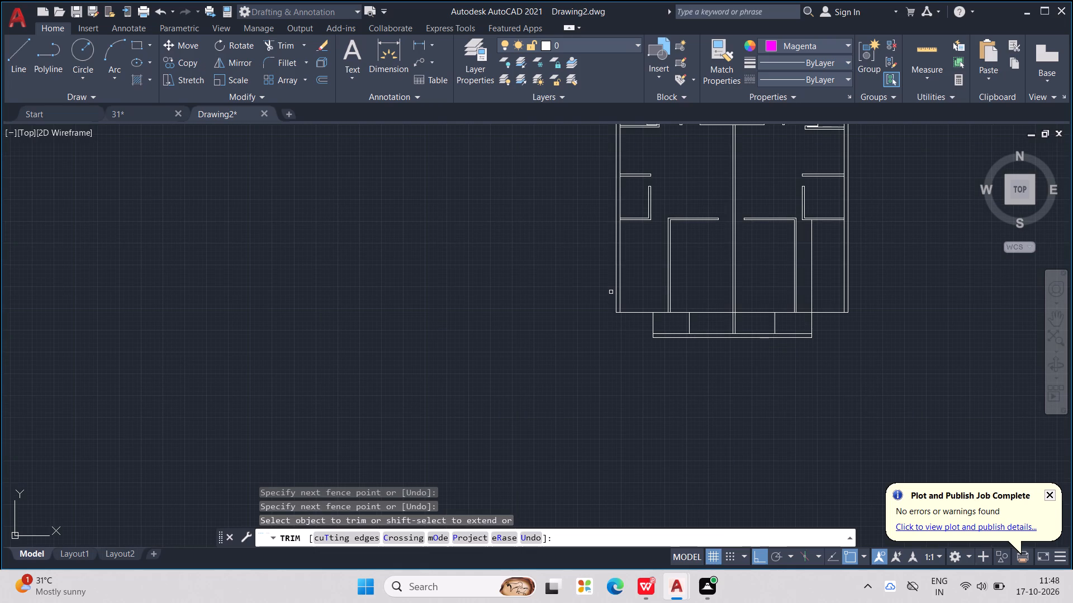
pyautogui.press('Escape')
pyautogui.press('Escape')
pyautogui.press('Escape')
pyautogui.press('Escape')
pyautogui.press('l')
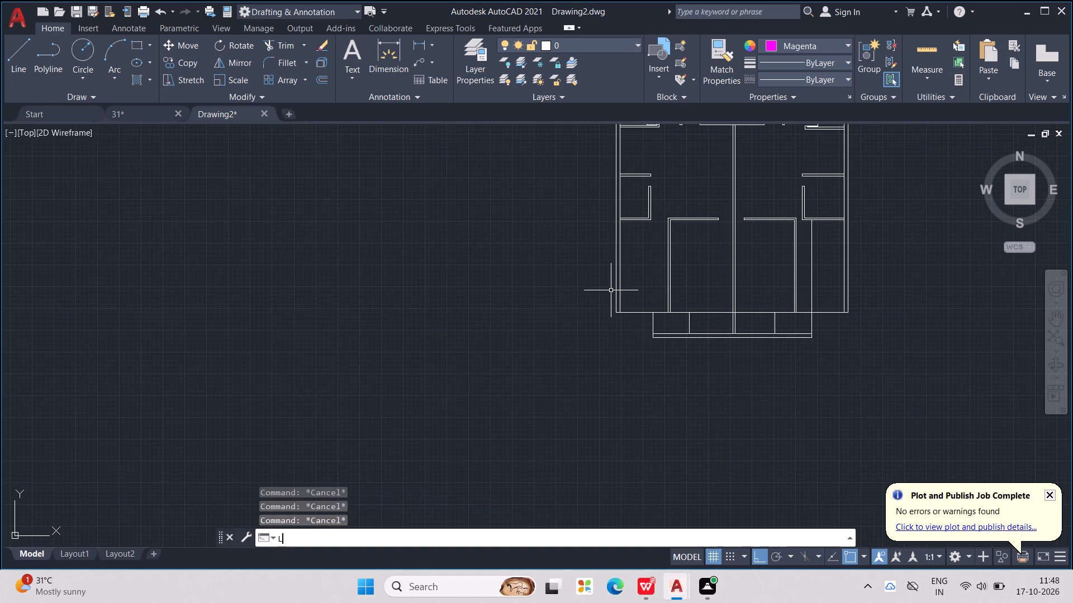
pyautogui.press('Return')
pyautogui.scroll(1, 642, 304)
pyautogui.moveTo(614, 364); pyautogui.dragTo(638, 369, button='middle')
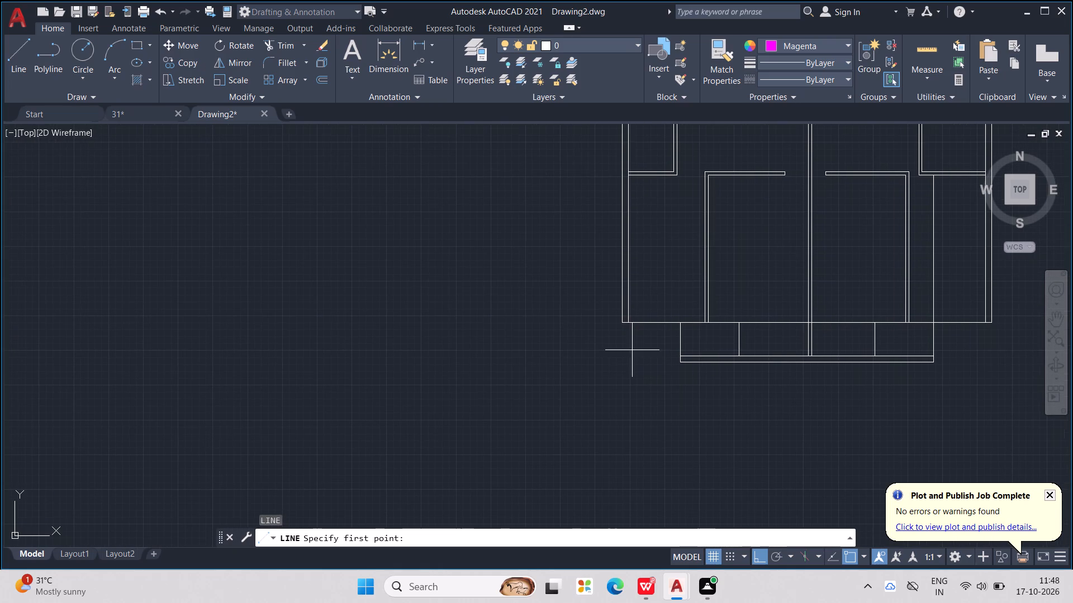
pyautogui.scroll(2, 648, 342)
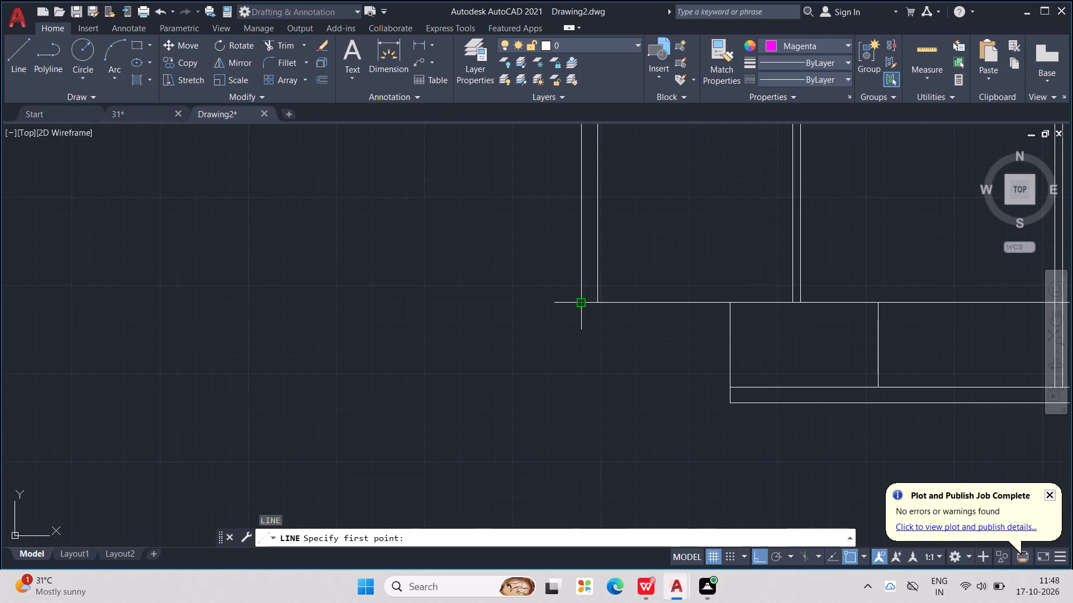
pyautogui.click(580, 304)
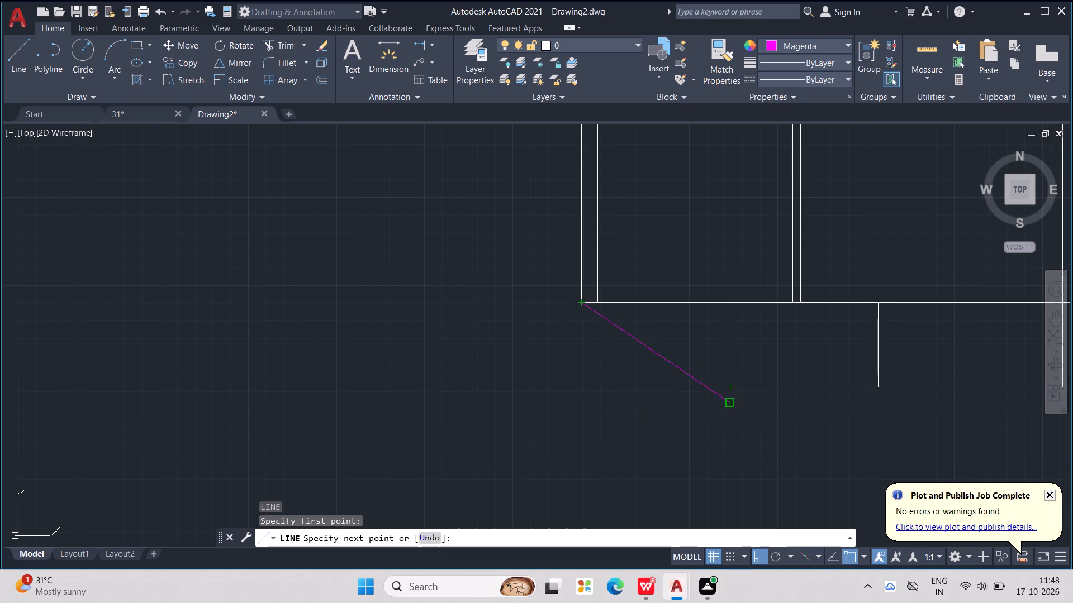
pyautogui.click(581, 403)
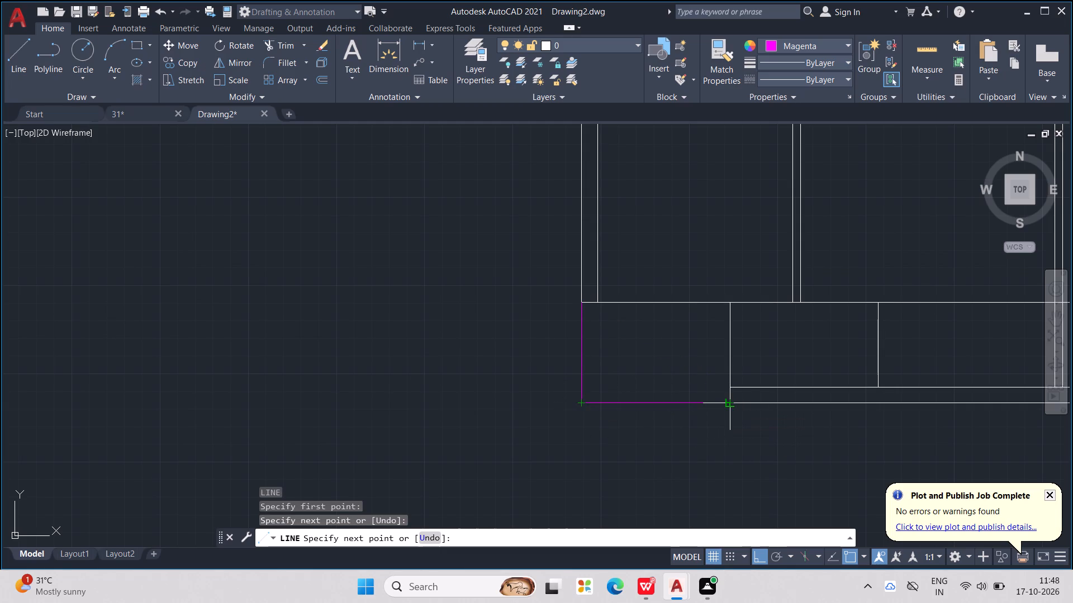
pyautogui.click(727, 403)
pyautogui.scroll(-1, 727, 396)
pyautogui.moveTo(709, 390); pyautogui.dragTo(598, 385, button='middle')
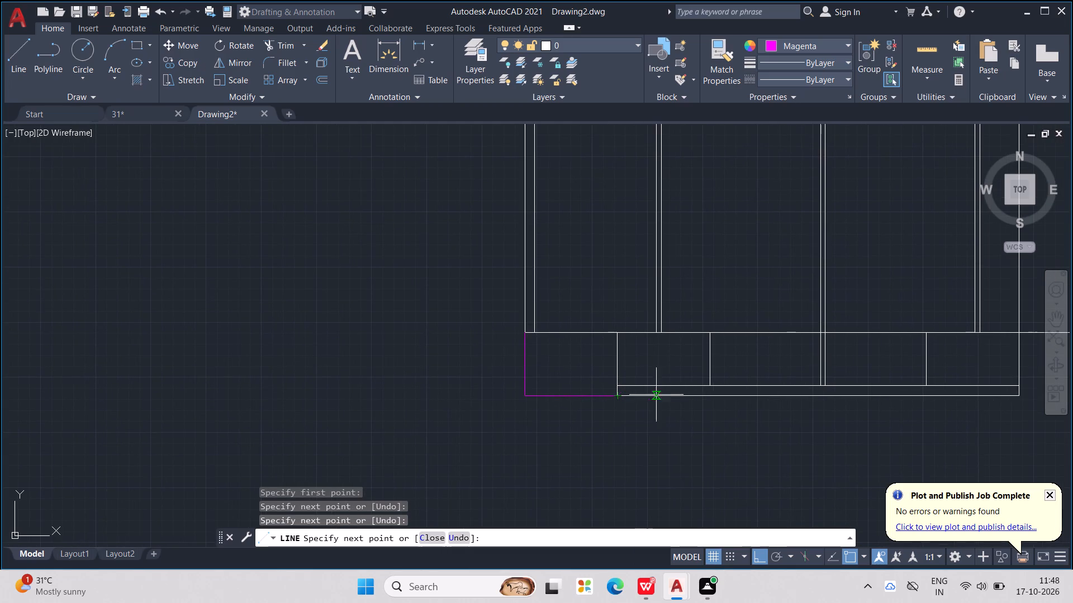
pyautogui.scroll(-1, 666, 396)
pyautogui.moveTo(596, 377); pyautogui.dragTo(537, 375, button='middle')
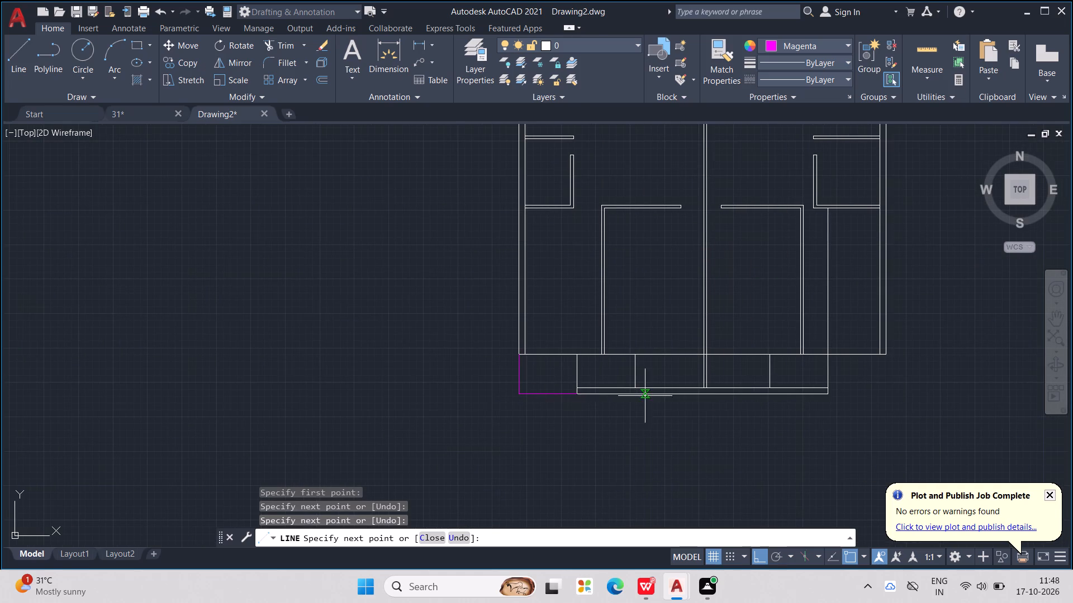
# Draw matching magenta lines from the strip's bottom-right corner across and up to the right outer wall's lower corner.
pyautogui.press('l')
pyautogui.press('Return')
pyautogui.moveTo(832, 395); pyautogui.dragTo(621, 382, button='middle')
pyautogui.scroll(1, 632, 401)
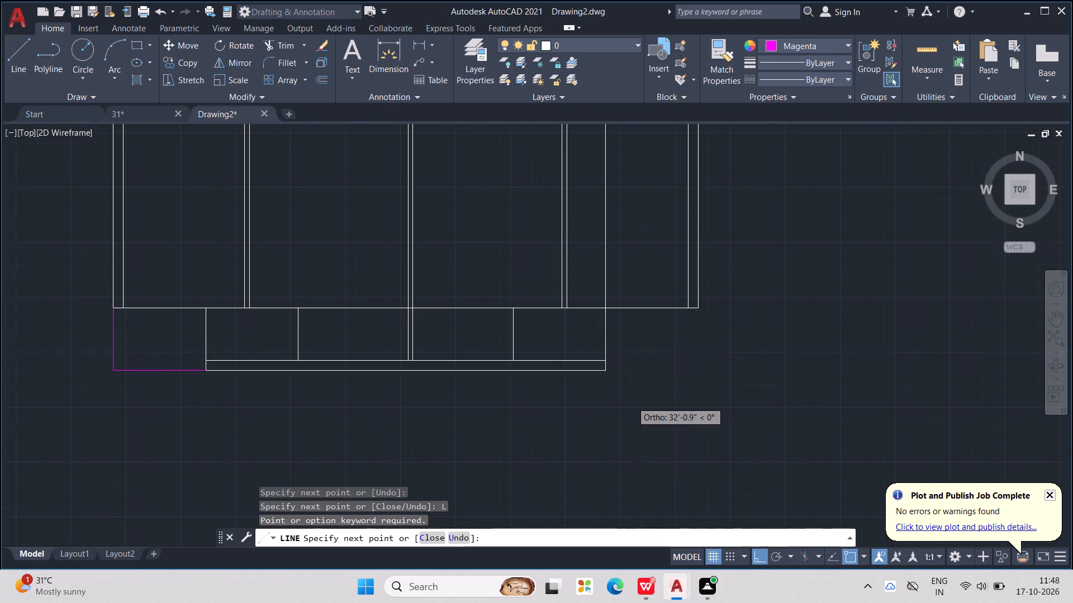
pyautogui.press('Escape')
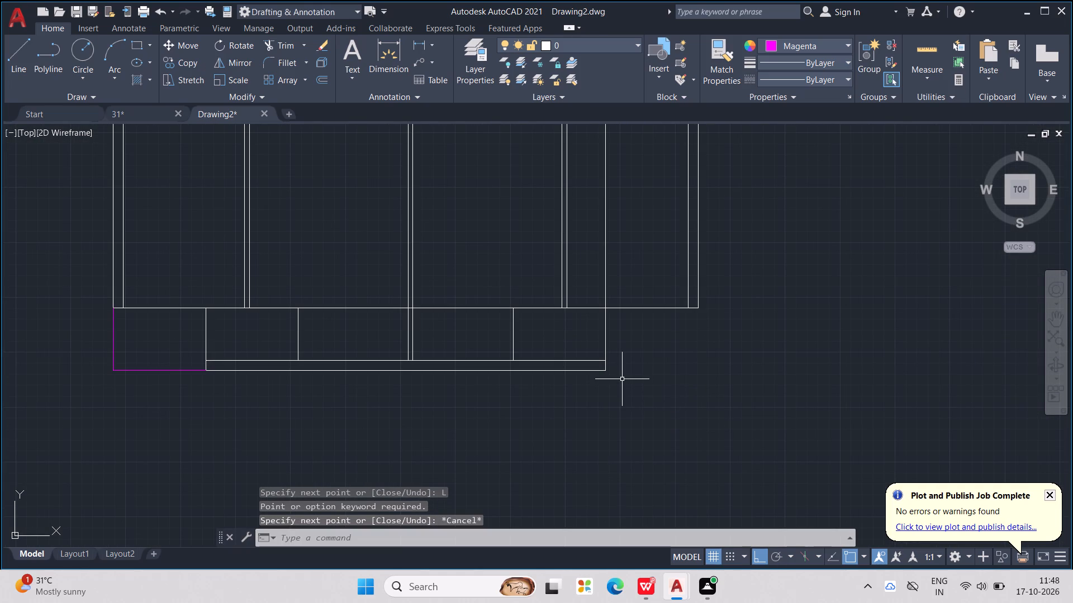
pyautogui.press('l')
pyautogui.press('Return')
pyautogui.click(606, 372)
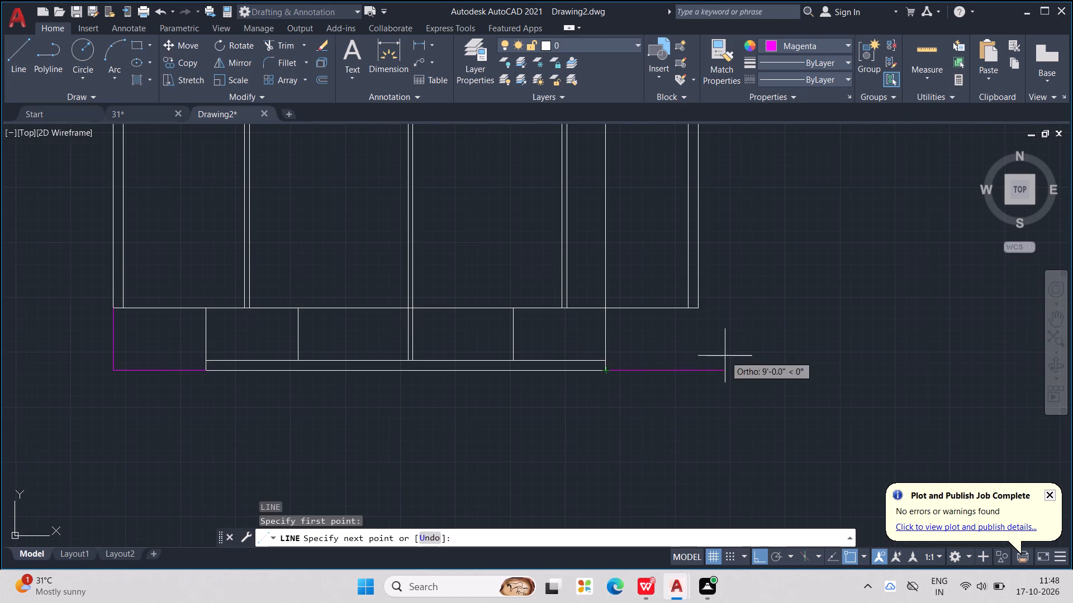
pyautogui.click(698, 368)
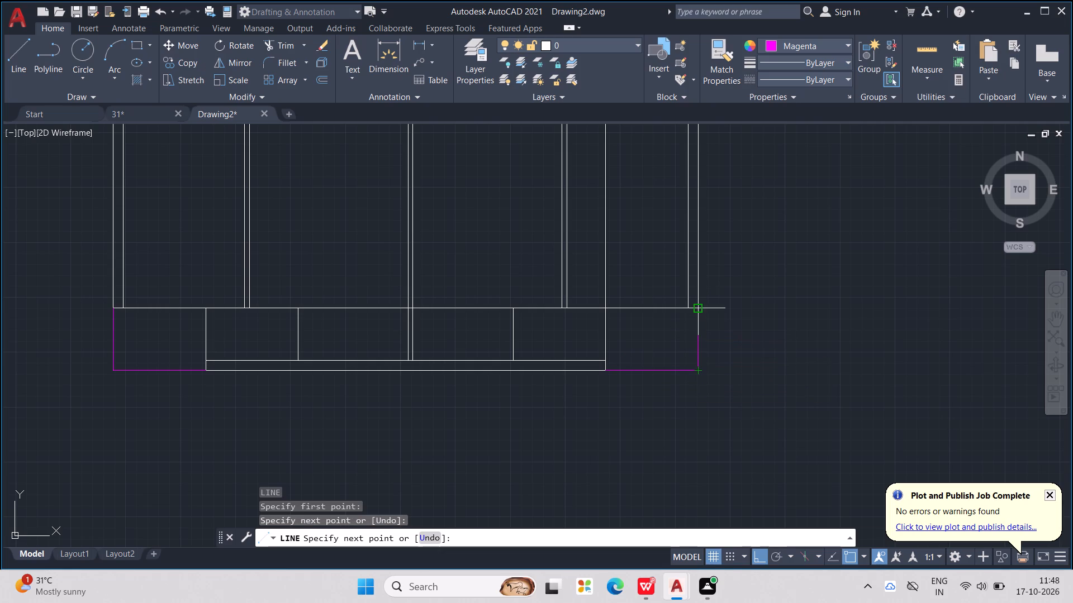
pyautogui.click(698, 307)
pyautogui.scroll(-5, 698, 307)
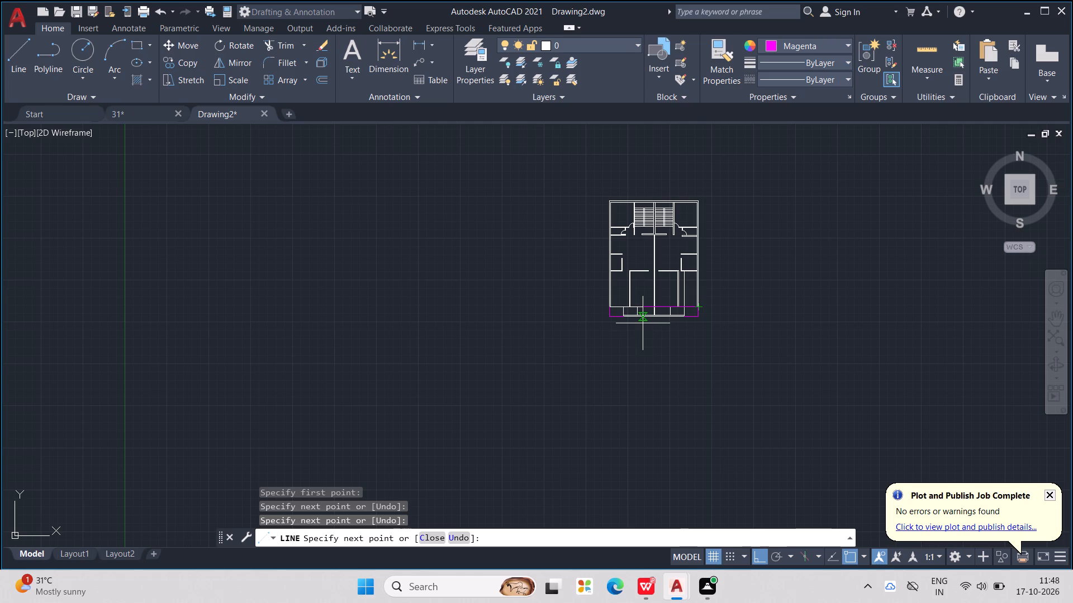
pyautogui.scroll(1, 606, 247)
pyautogui.moveTo(606, 249); pyautogui.dragTo(618, 349, button='middle')
pyautogui.press('Escape')
pyautogui.press('Escape')
pyautogui.press('Escape')
pyautogui.press('Escape')
# Set the drawing colour to red 237,31,36 and start a line at the upper-left inner corner of the outer wall.
pyautogui.scroll(2, 629, 292)
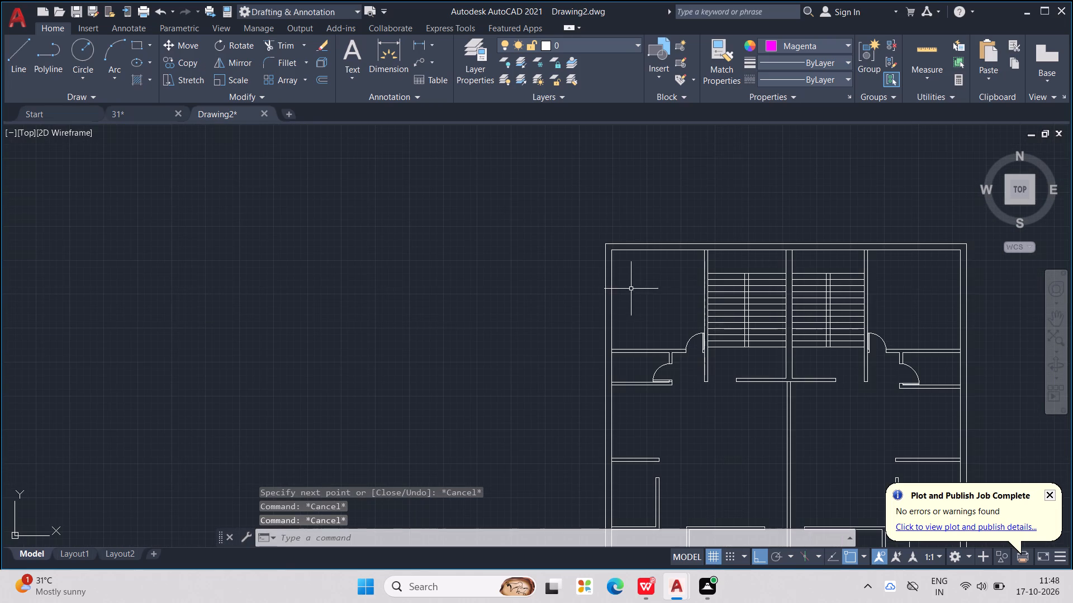
pyautogui.click(834, 46)
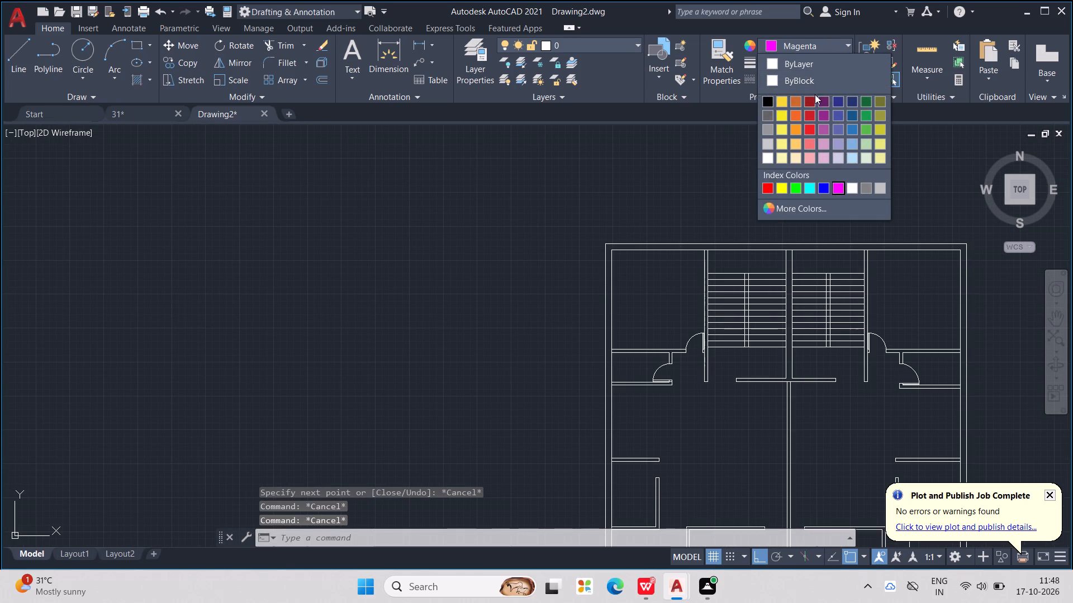
pyautogui.click(805, 126)
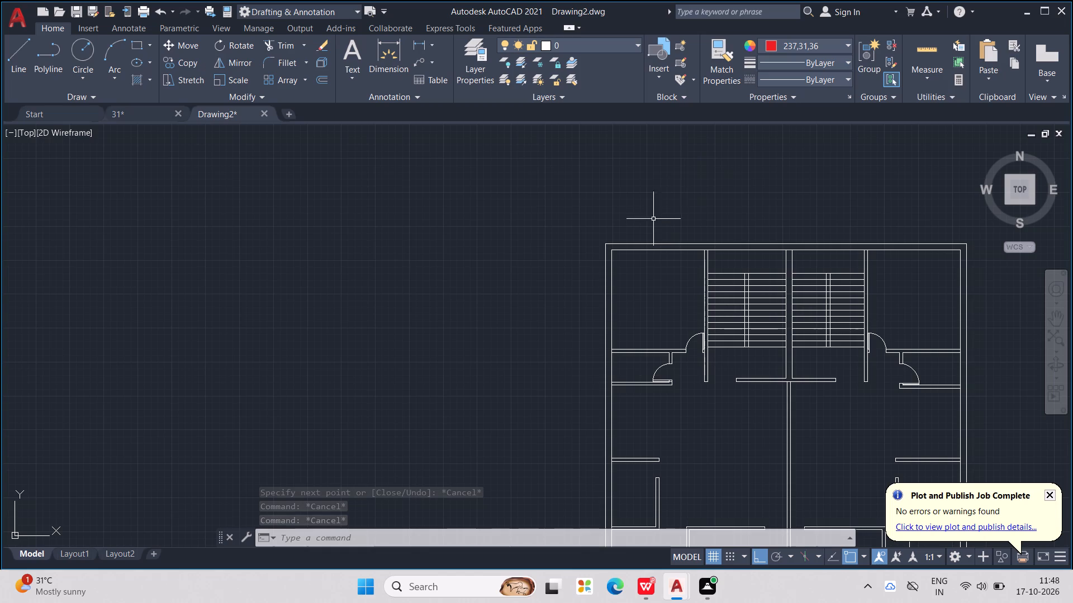
pyautogui.scroll(1, 655, 261)
pyautogui.moveTo(654, 261); pyautogui.dragTo(694, 283, button='middle')
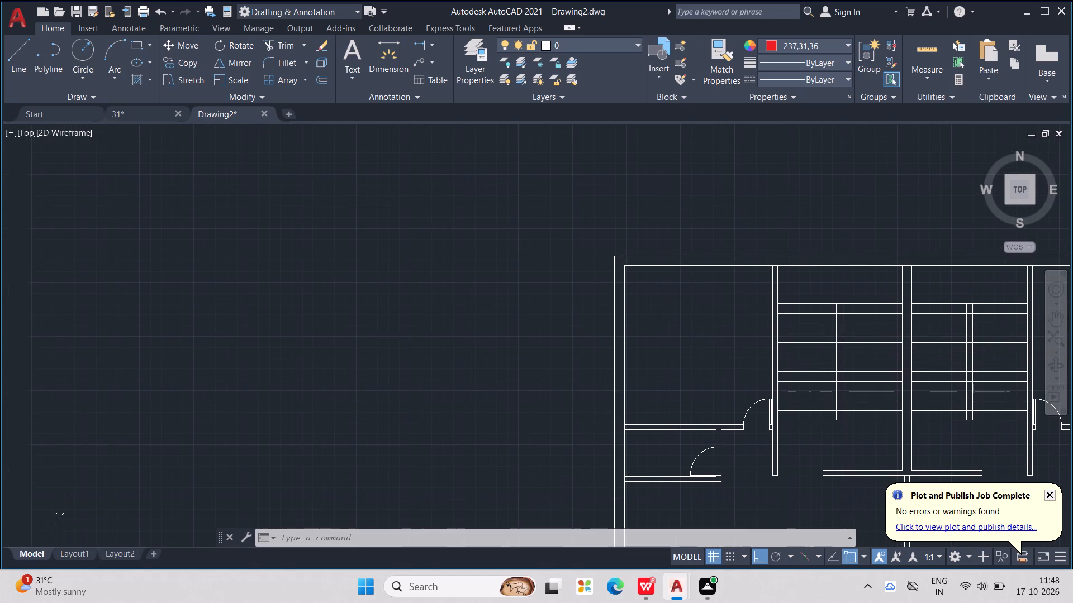
pyautogui.press('l')
pyautogui.press('Return')
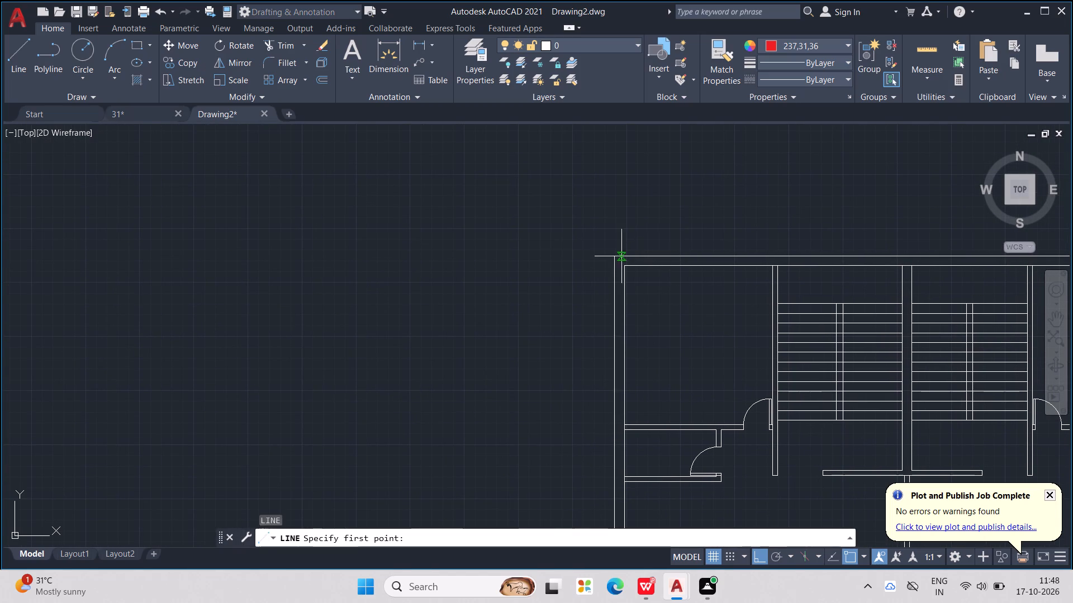
pyautogui.scroll(2, 620, 252)
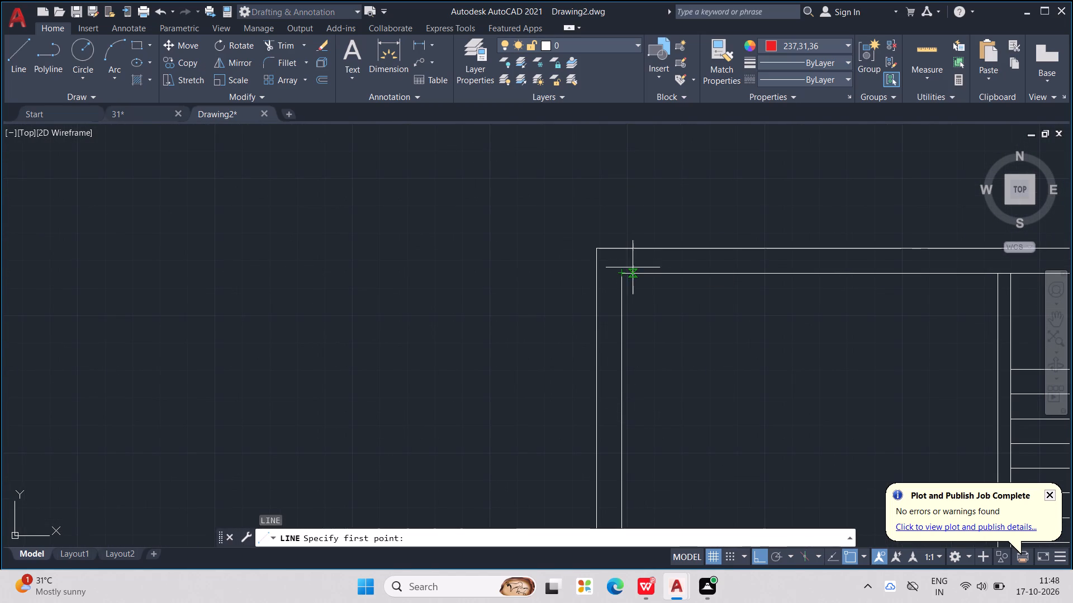
pyautogui.scroll(1, 628, 284)
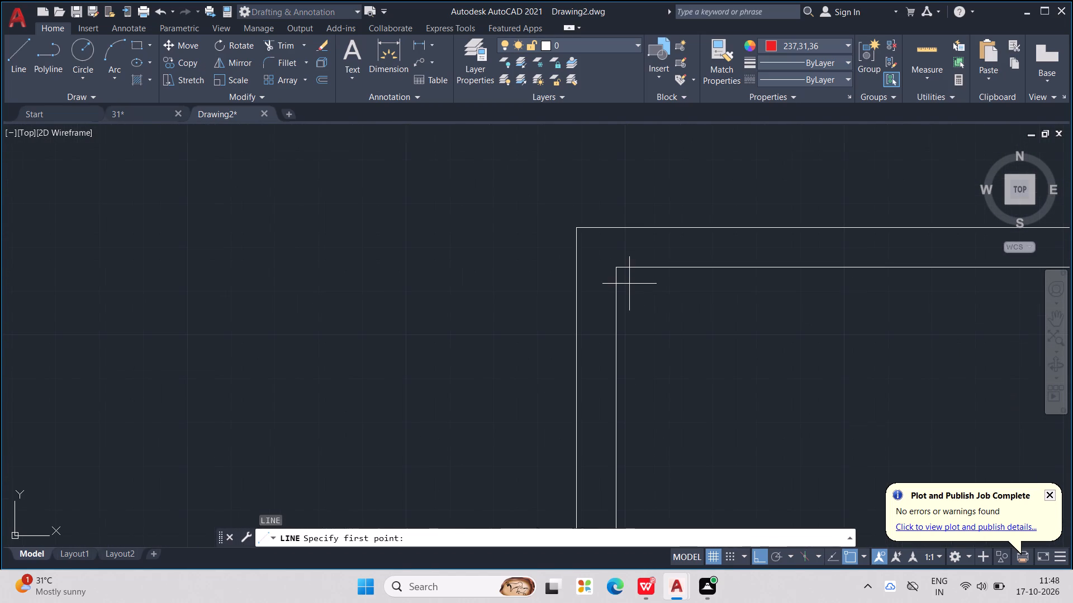
pyautogui.click(620, 271)
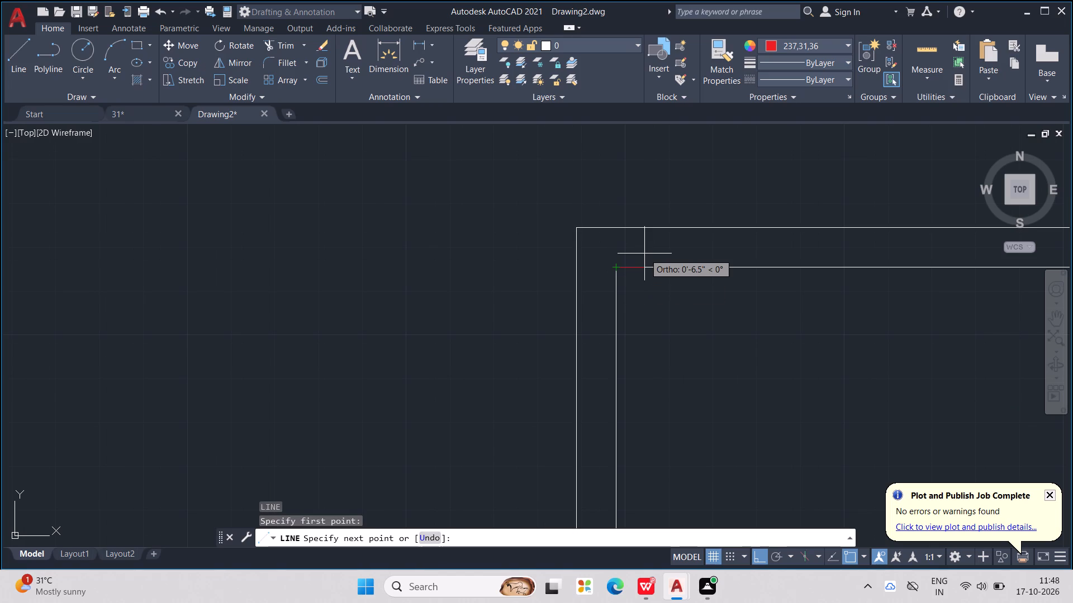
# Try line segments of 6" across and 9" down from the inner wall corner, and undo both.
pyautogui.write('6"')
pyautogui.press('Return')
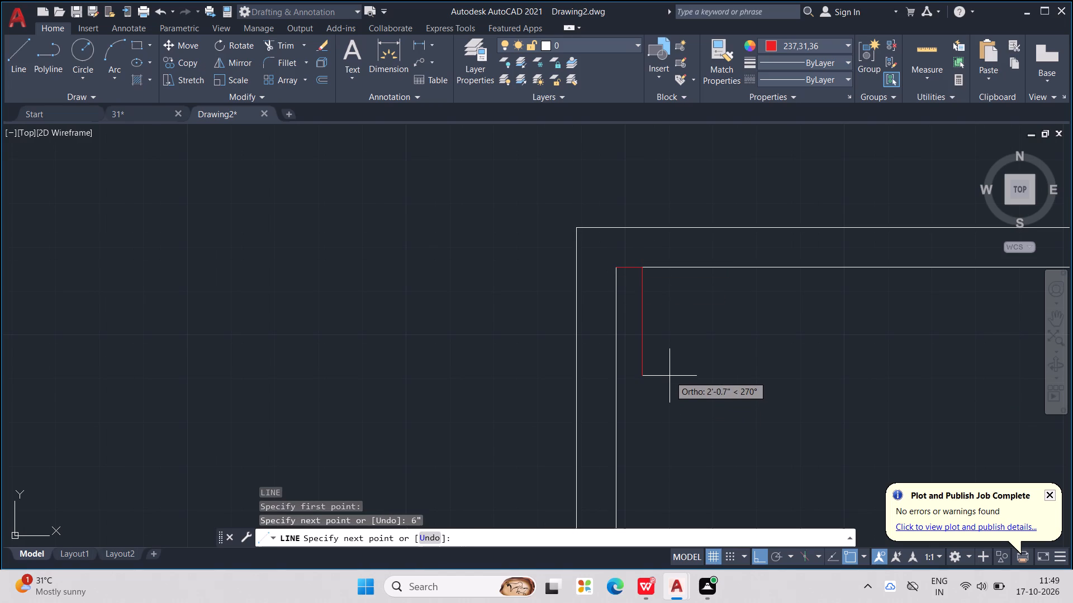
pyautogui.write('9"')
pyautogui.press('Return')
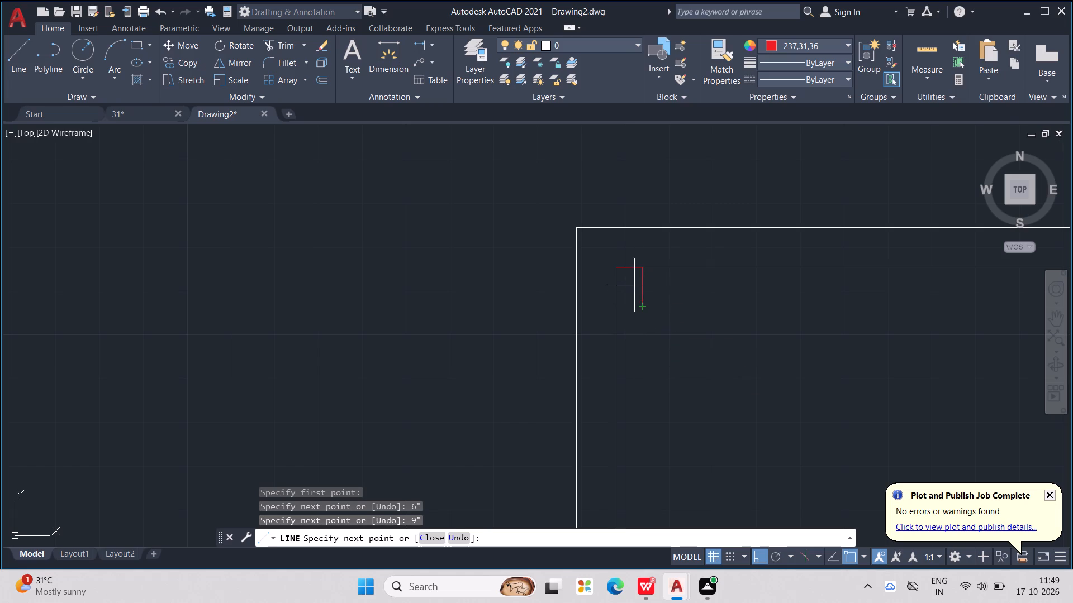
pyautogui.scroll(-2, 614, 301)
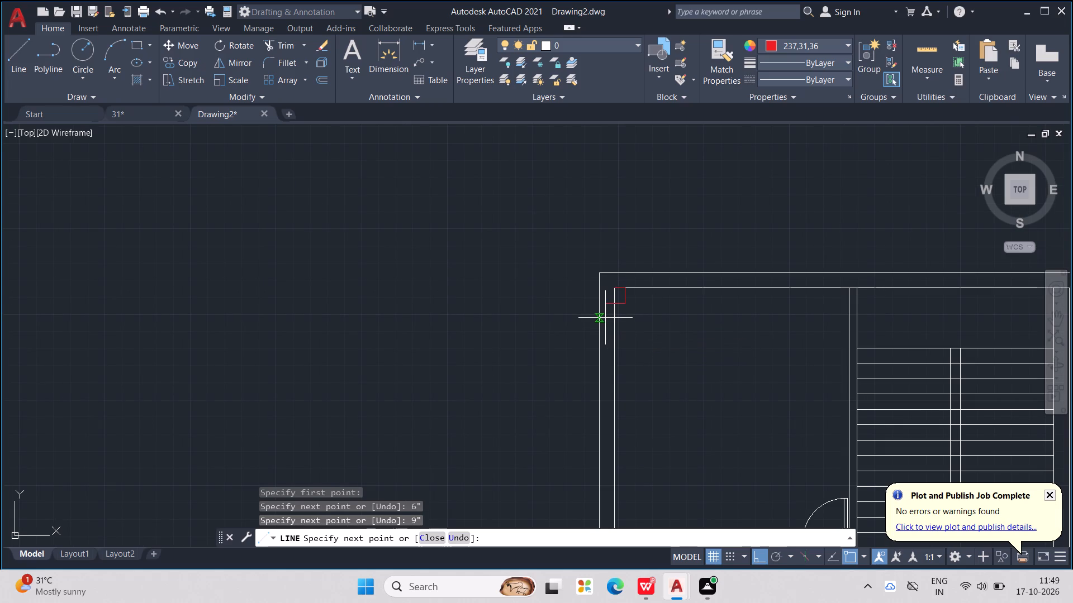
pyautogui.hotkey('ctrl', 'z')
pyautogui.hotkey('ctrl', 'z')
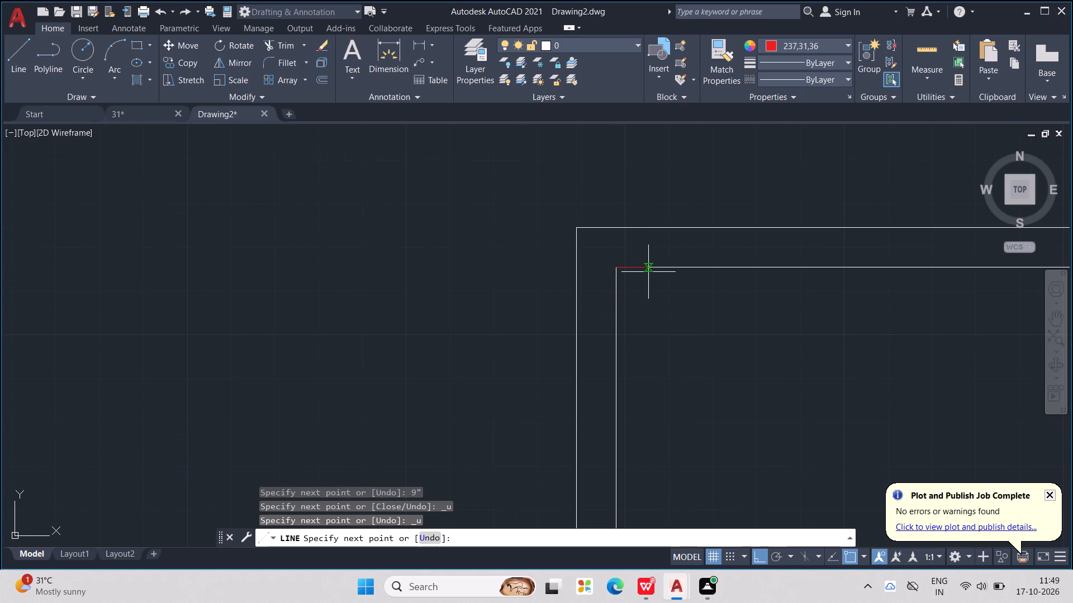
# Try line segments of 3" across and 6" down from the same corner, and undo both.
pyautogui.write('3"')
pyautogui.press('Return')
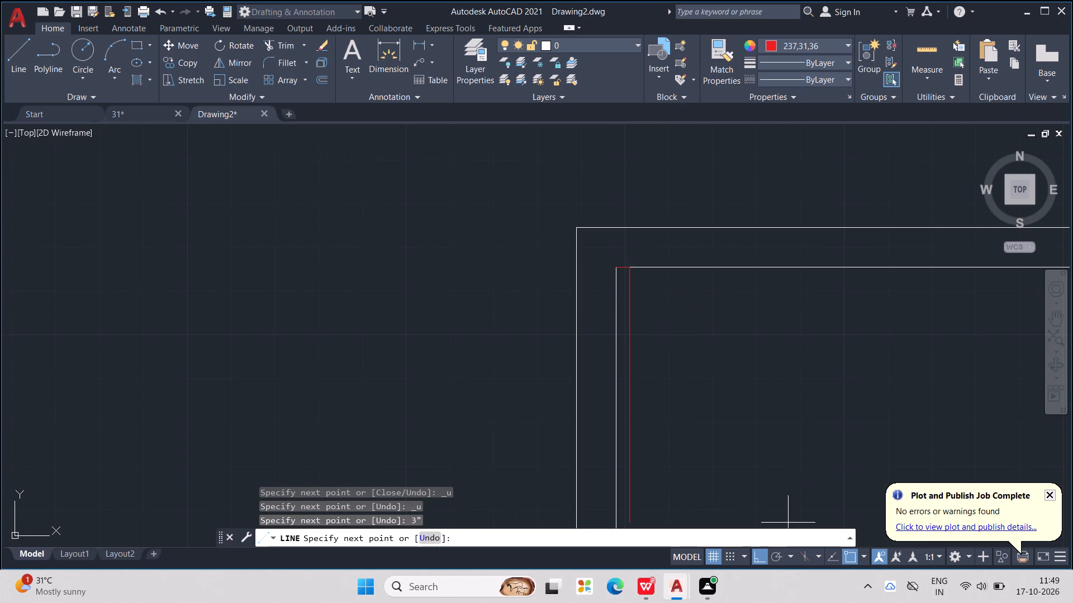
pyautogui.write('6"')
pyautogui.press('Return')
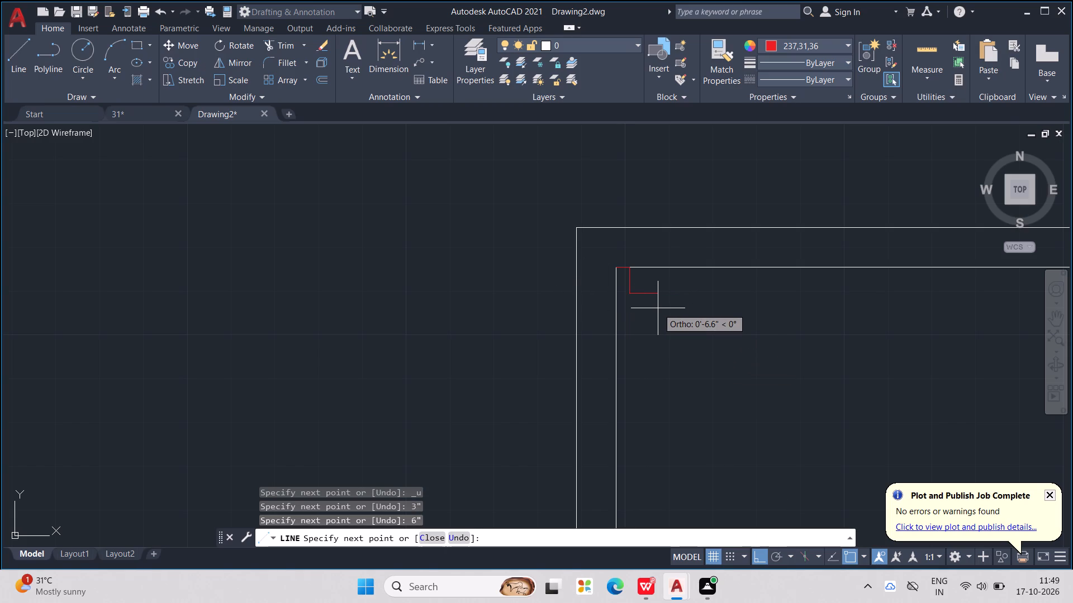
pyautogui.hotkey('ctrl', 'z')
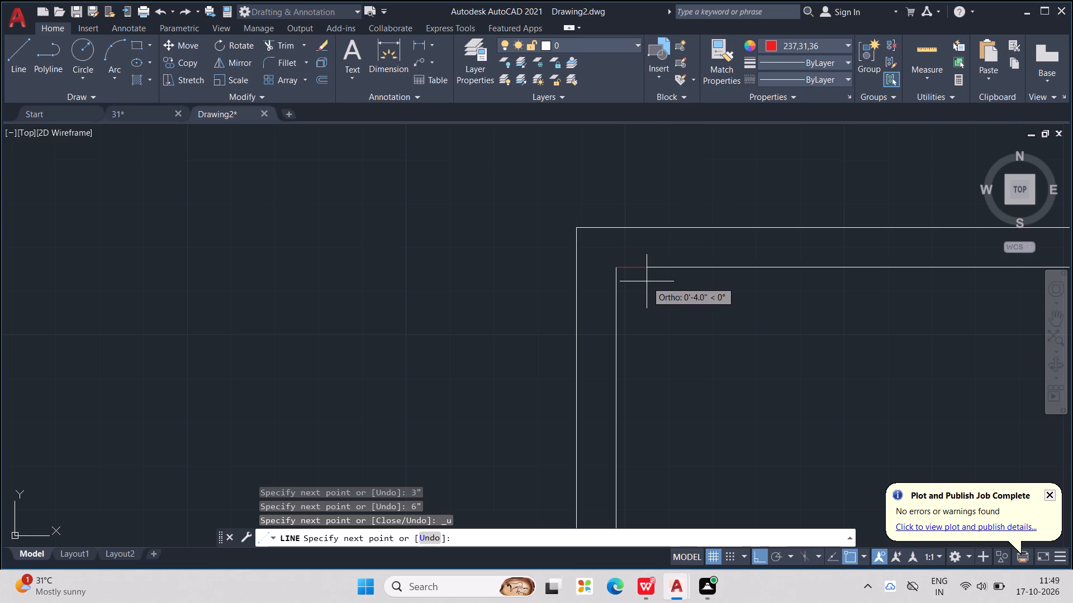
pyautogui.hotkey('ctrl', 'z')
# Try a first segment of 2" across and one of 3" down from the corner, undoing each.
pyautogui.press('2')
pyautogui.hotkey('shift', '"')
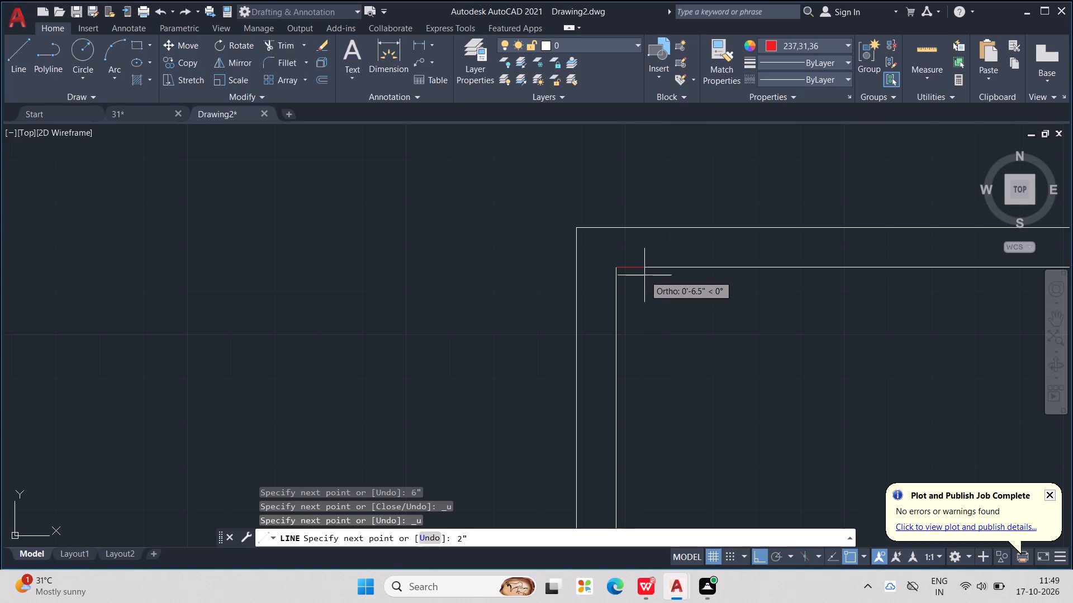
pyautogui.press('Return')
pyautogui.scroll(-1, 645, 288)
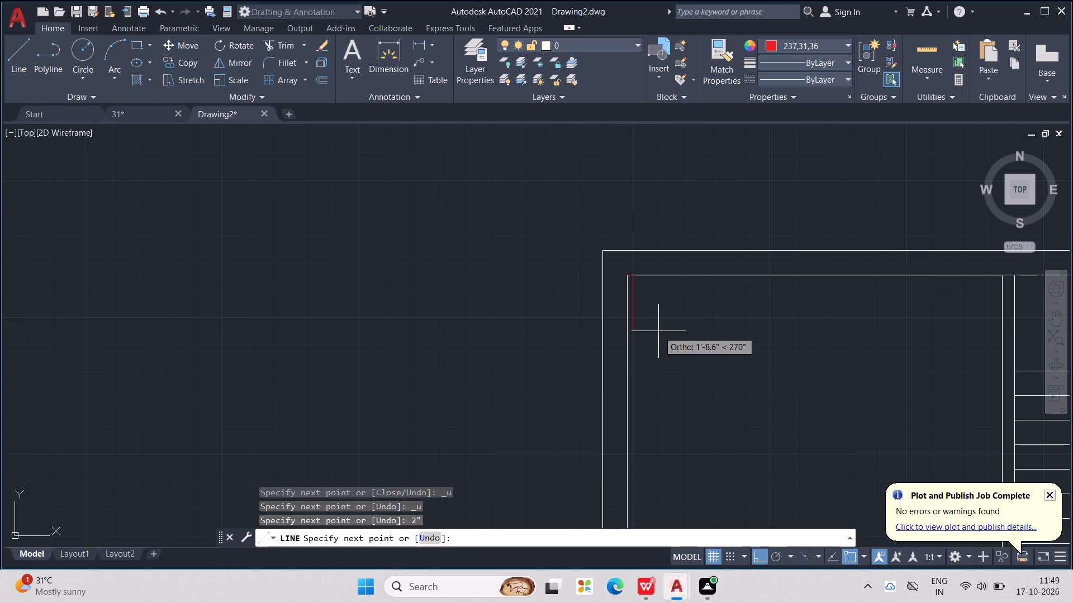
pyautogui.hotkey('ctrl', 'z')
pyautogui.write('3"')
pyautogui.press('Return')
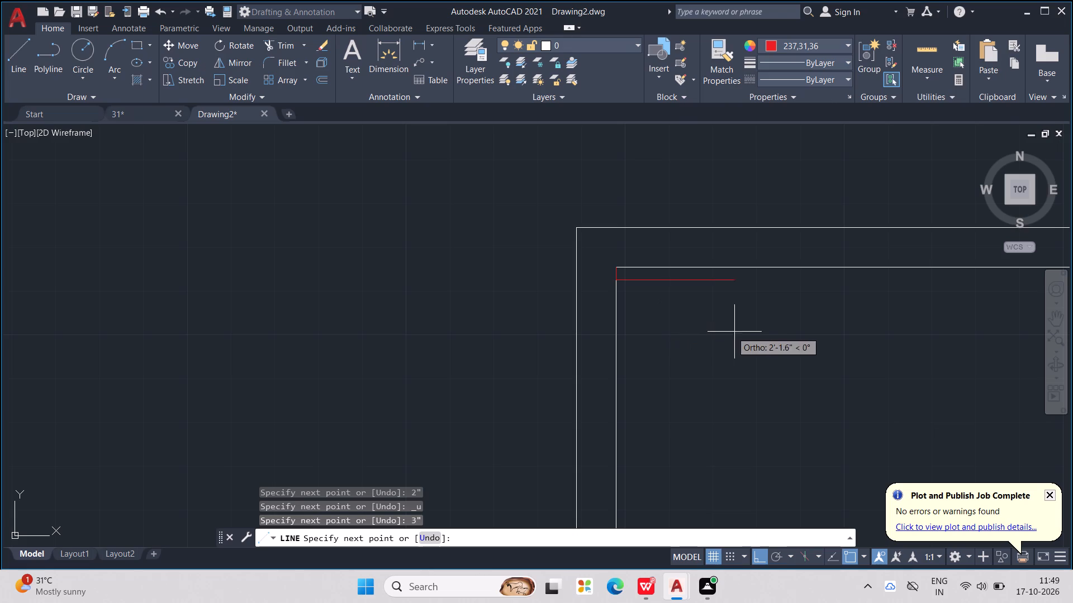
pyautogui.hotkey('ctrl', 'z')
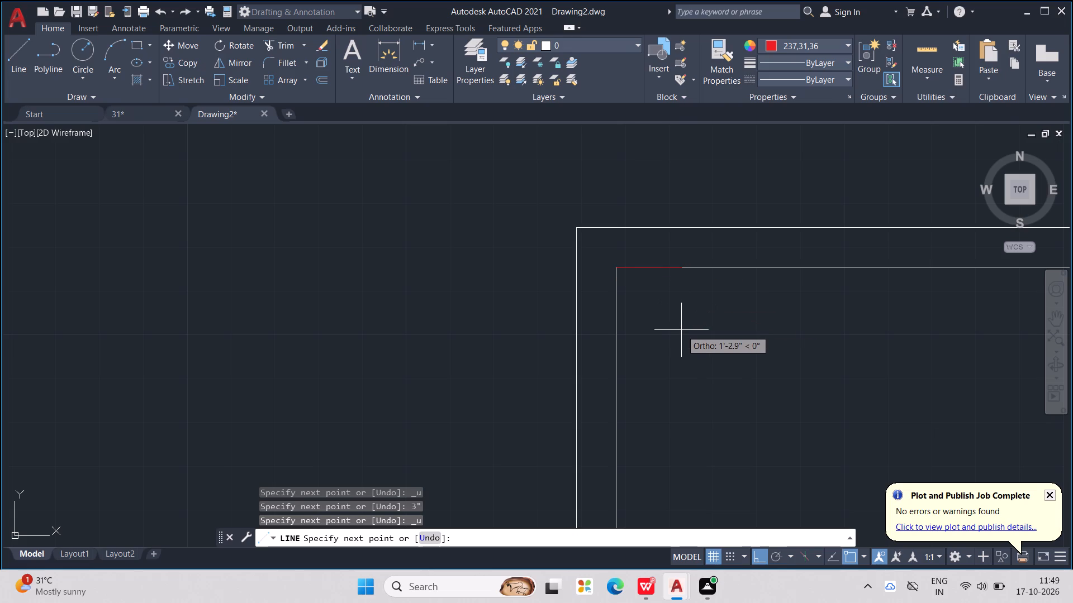
# Draw a closed red 3" by 3" square inside the outer wall's upper-left inner corner, starting at that corner.
pyautogui.press('3')
pyautogui.hotkey('shift', '"')
pyautogui.press('Return')
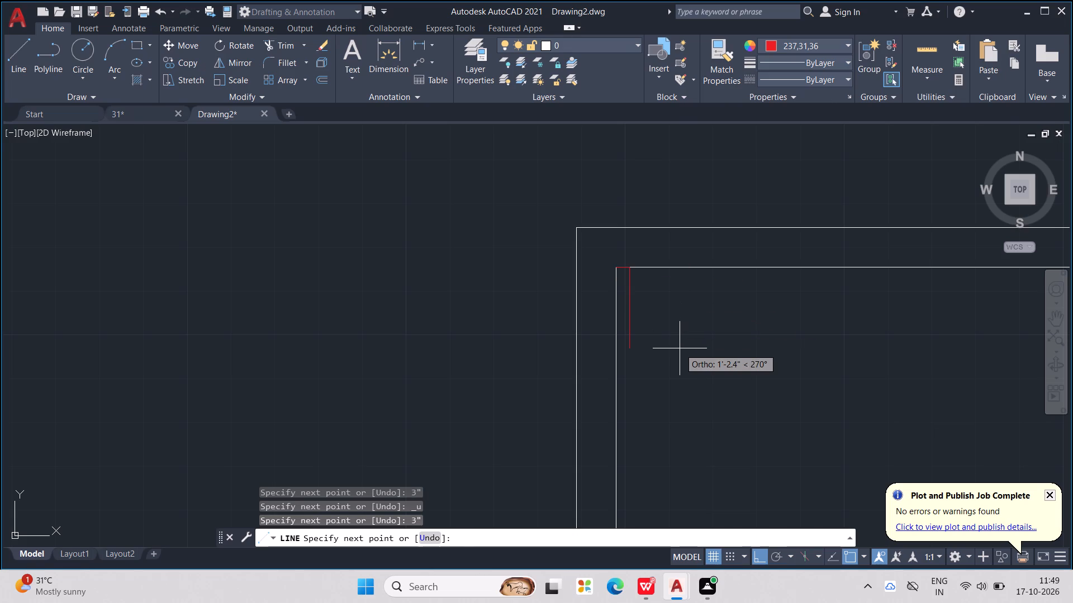
pyautogui.write('3"')
pyautogui.press('Return')
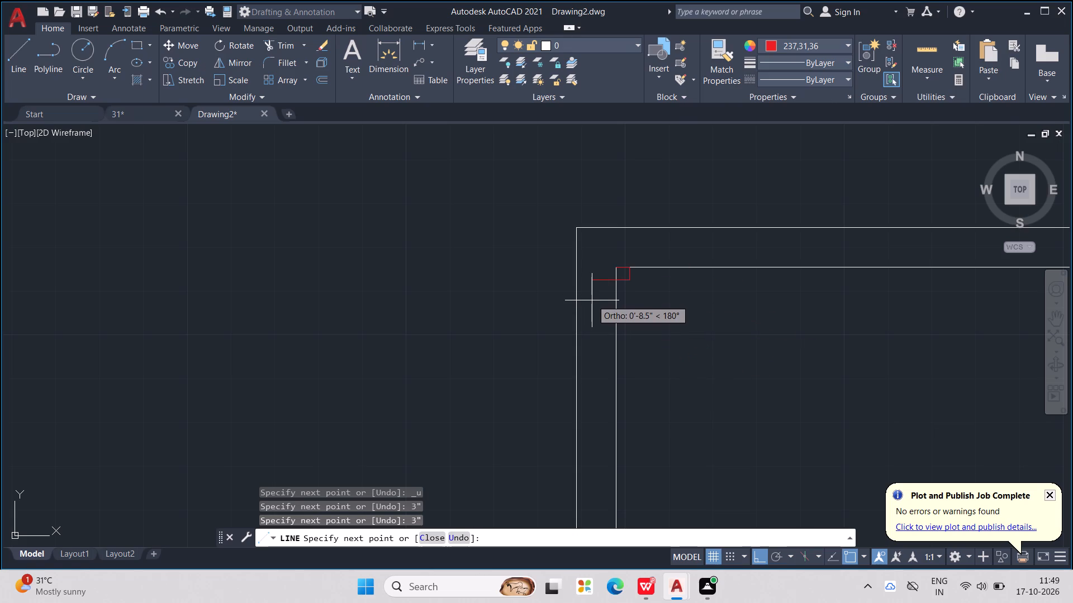
pyautogui.press('3')
pyautogui.hotkey('shift', '"')
pyautogui.press('Return')
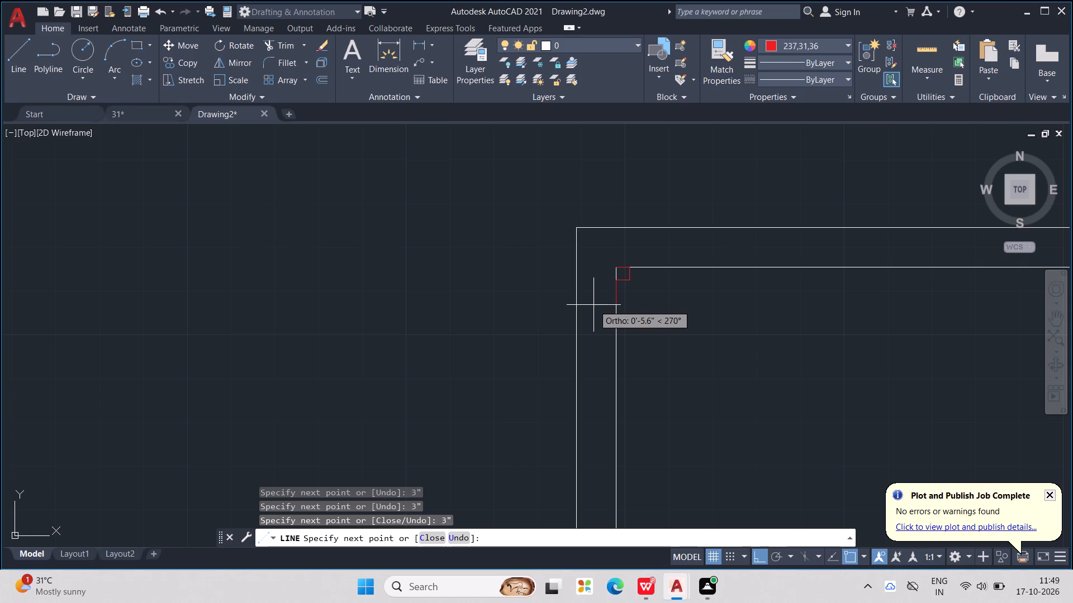
pyautogui.scroll(3, 633, 281)
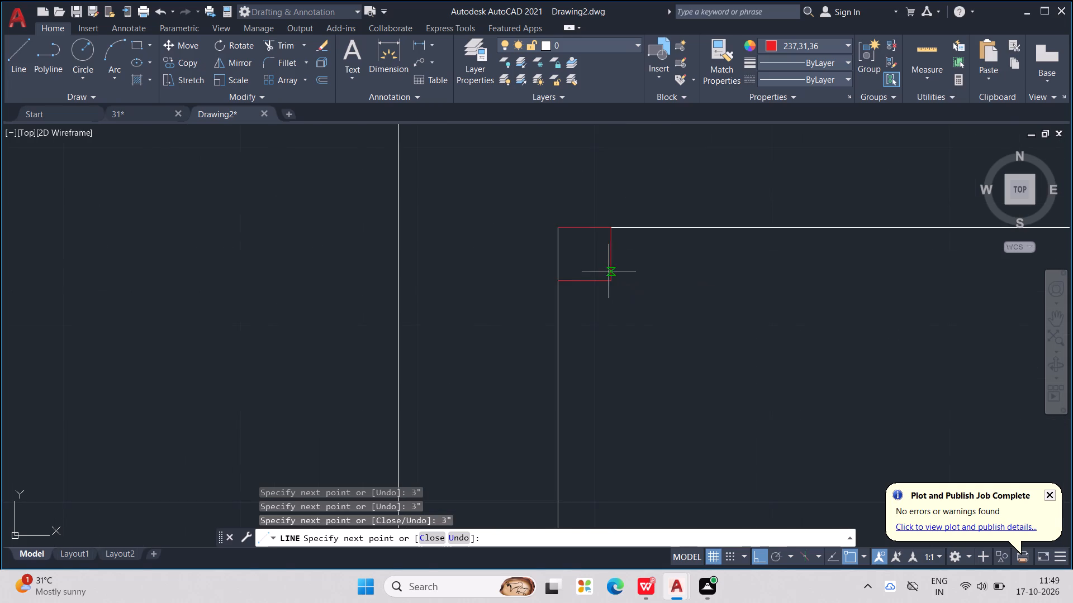
pyautogui.scroll(-3, 609, 272)
pyautogui.moveTo(627, 279); pyautogui.dragTo(713, 310, button='middle')
pyautogui.scroll(1, 699, 312)
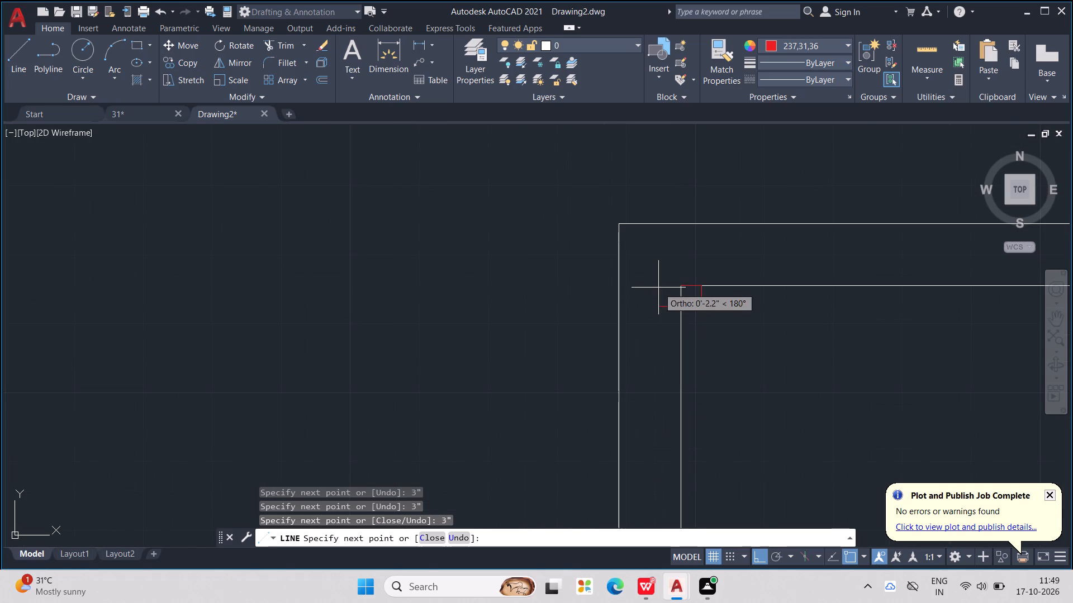
pyautogui.scroll(2, 669, 288)
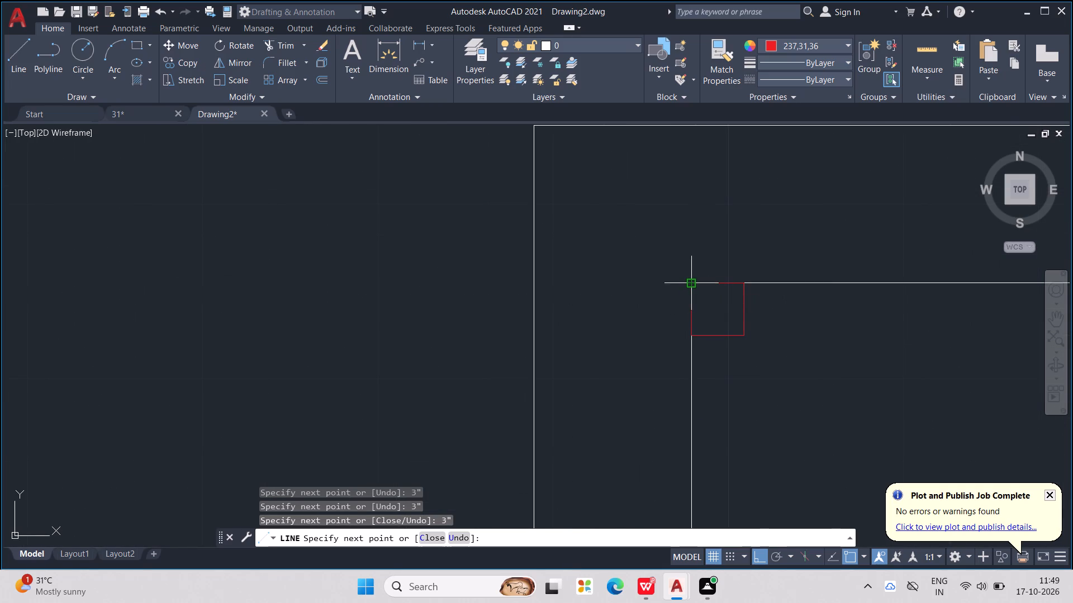
pyautogui.click(687, 285)
pyautogui.scroll(-3, 687, 285)
pyautogui.scroll(-1, 773, 368)
pyautogui.moveTo(773, 368); pyautogui.dragTo(688, 338, button='middle')
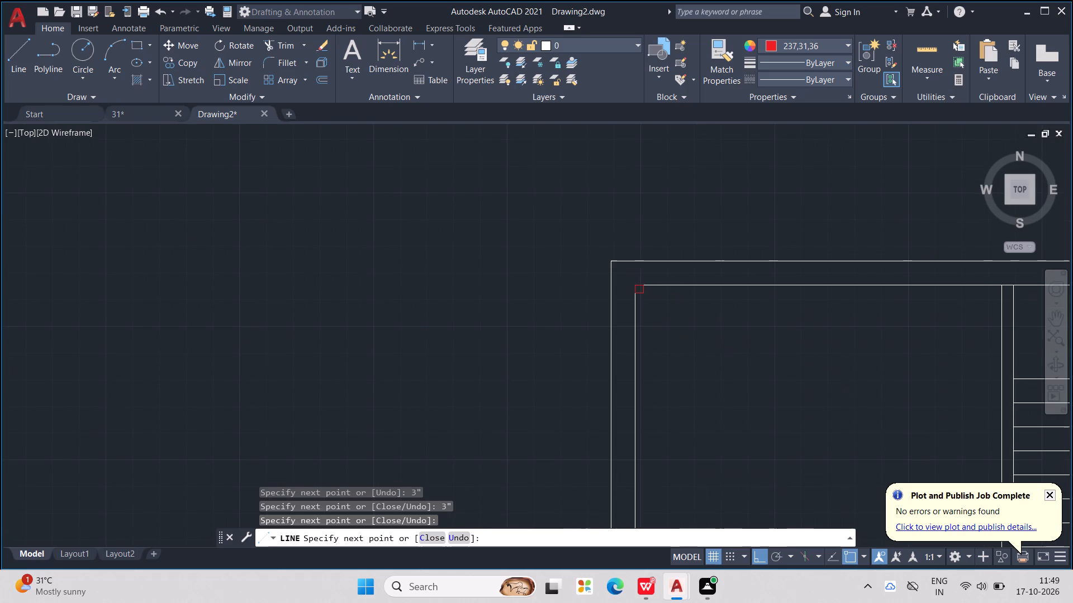
pyautogui.press('Escape')
pyautogui.press('Escape')
pyautogui.press('Escape')
pyautogui.press('Escape')
pyautogui.press('Escape')
pyautogui.press('Escape')
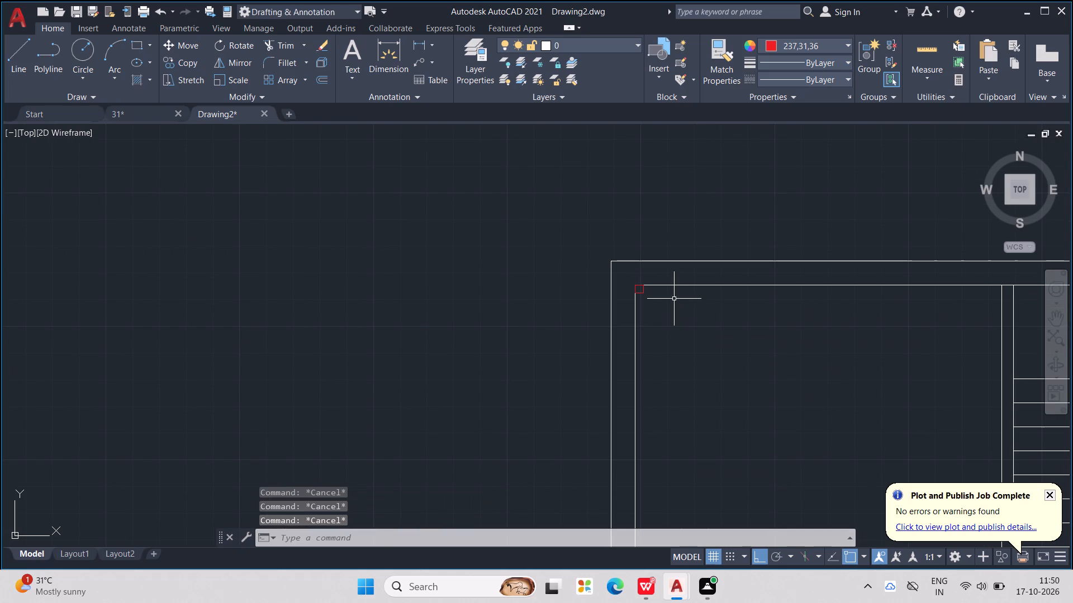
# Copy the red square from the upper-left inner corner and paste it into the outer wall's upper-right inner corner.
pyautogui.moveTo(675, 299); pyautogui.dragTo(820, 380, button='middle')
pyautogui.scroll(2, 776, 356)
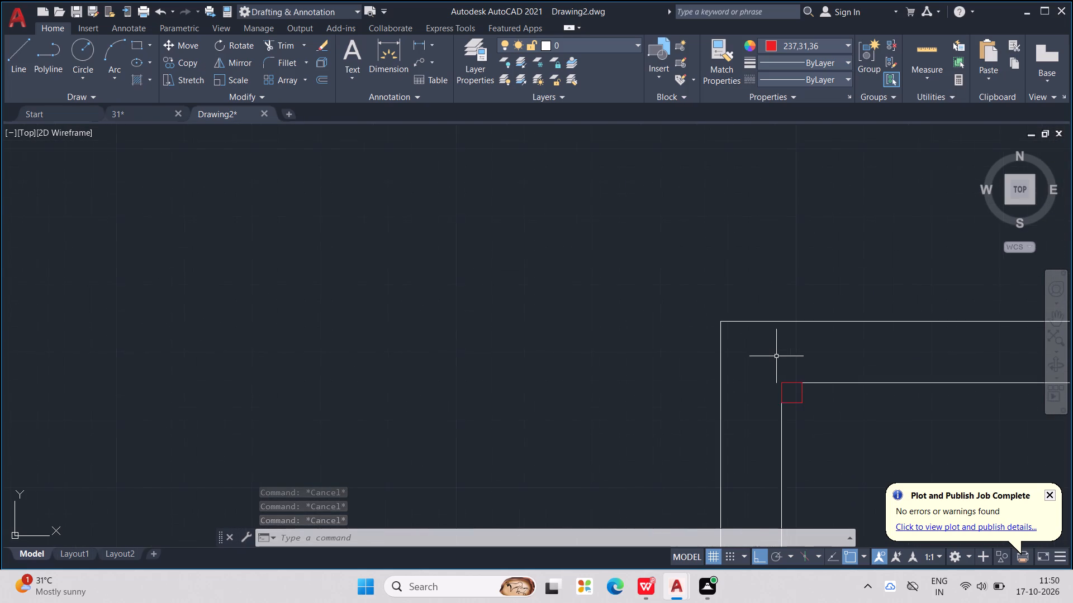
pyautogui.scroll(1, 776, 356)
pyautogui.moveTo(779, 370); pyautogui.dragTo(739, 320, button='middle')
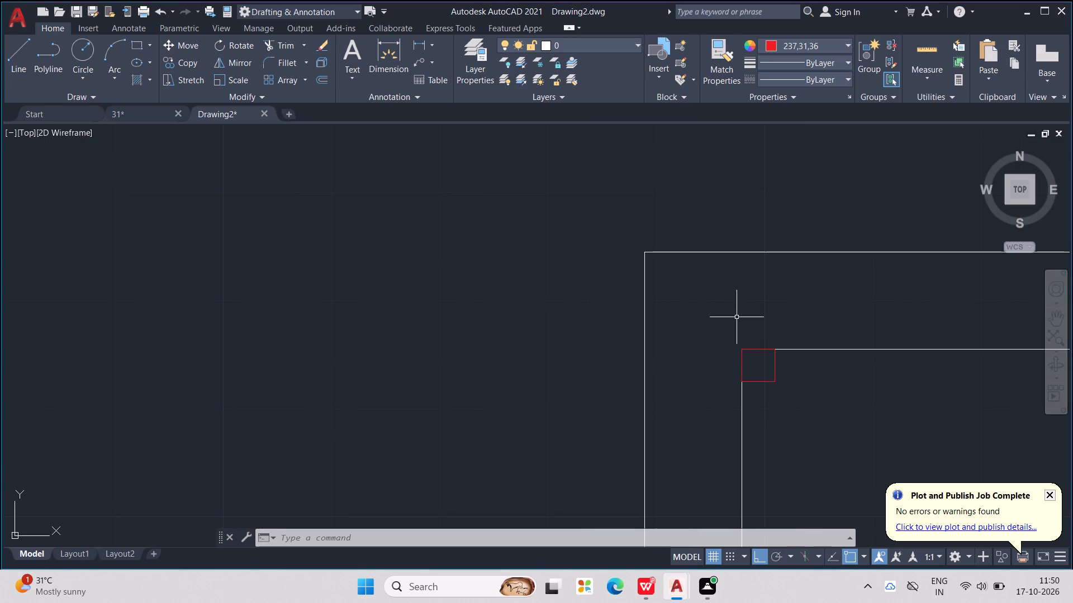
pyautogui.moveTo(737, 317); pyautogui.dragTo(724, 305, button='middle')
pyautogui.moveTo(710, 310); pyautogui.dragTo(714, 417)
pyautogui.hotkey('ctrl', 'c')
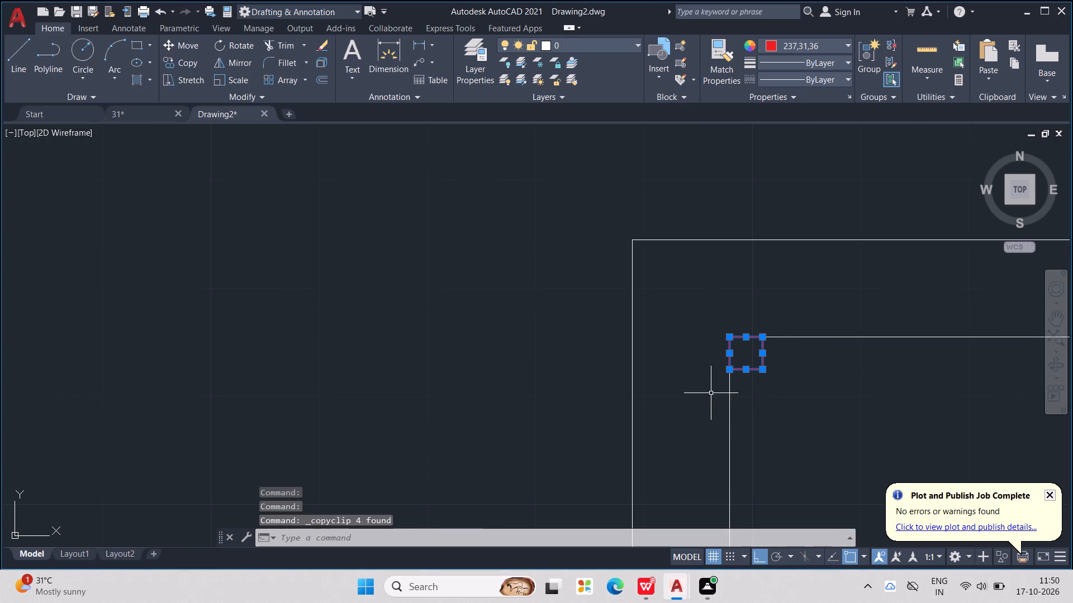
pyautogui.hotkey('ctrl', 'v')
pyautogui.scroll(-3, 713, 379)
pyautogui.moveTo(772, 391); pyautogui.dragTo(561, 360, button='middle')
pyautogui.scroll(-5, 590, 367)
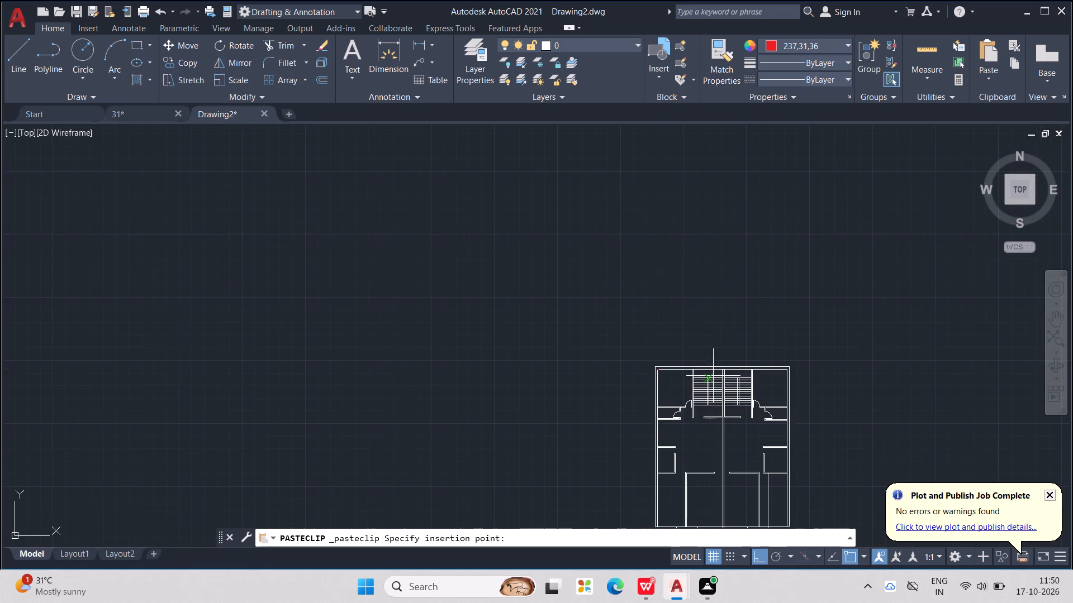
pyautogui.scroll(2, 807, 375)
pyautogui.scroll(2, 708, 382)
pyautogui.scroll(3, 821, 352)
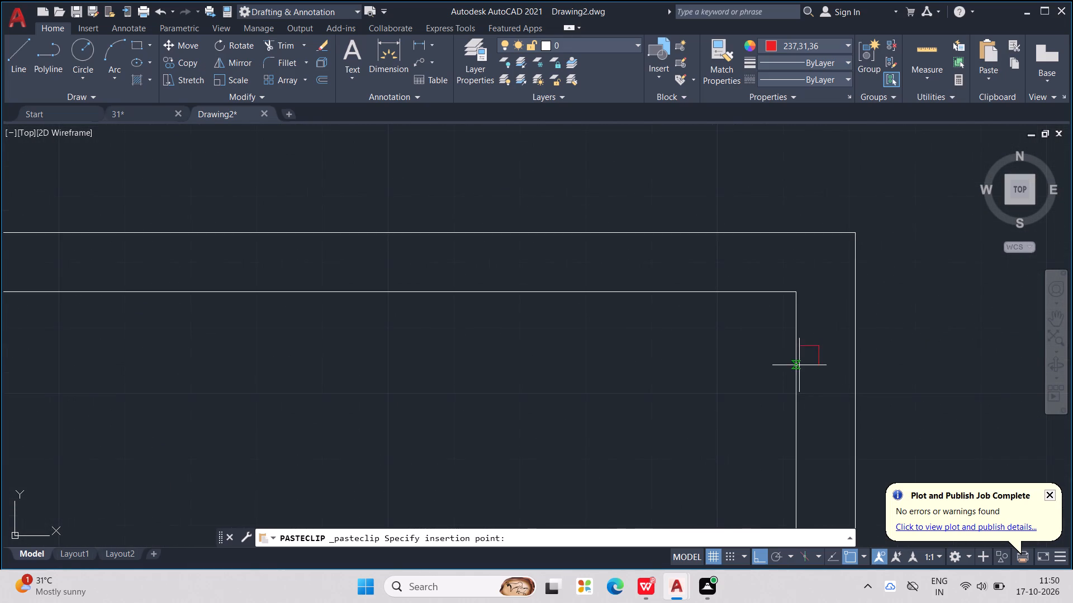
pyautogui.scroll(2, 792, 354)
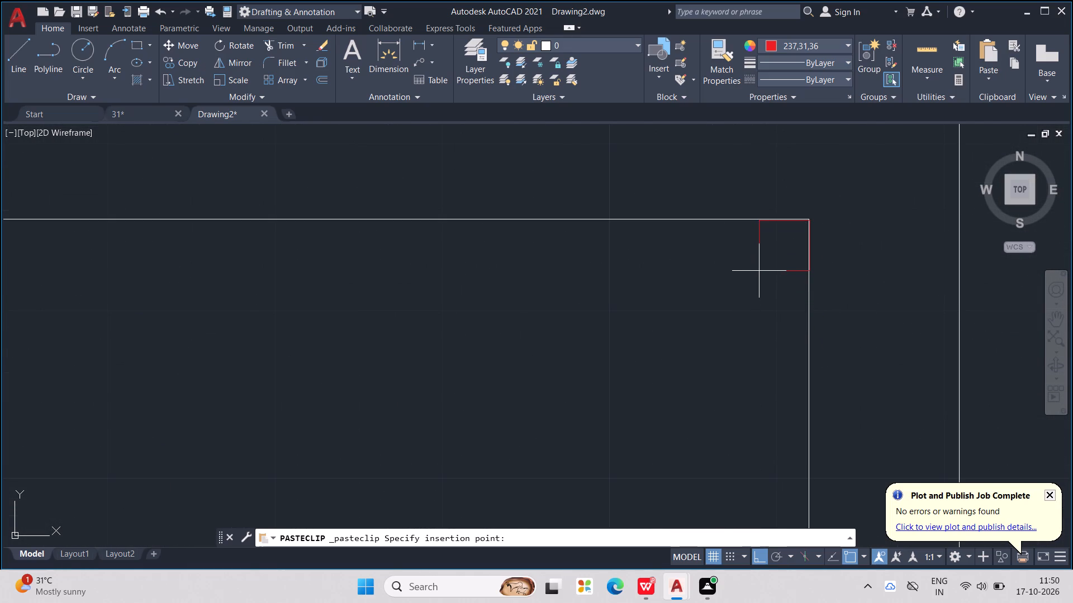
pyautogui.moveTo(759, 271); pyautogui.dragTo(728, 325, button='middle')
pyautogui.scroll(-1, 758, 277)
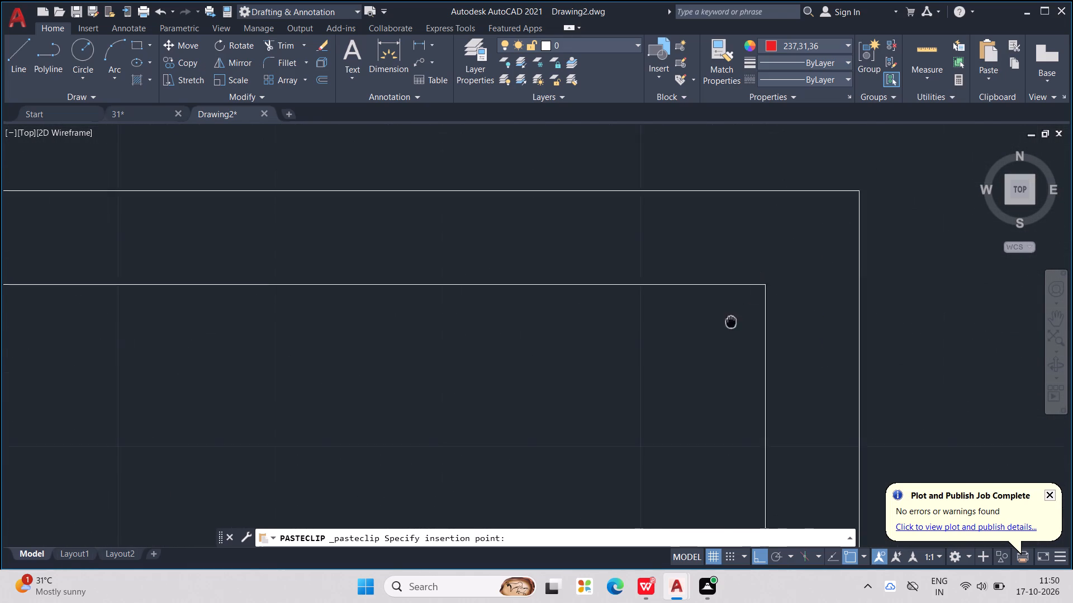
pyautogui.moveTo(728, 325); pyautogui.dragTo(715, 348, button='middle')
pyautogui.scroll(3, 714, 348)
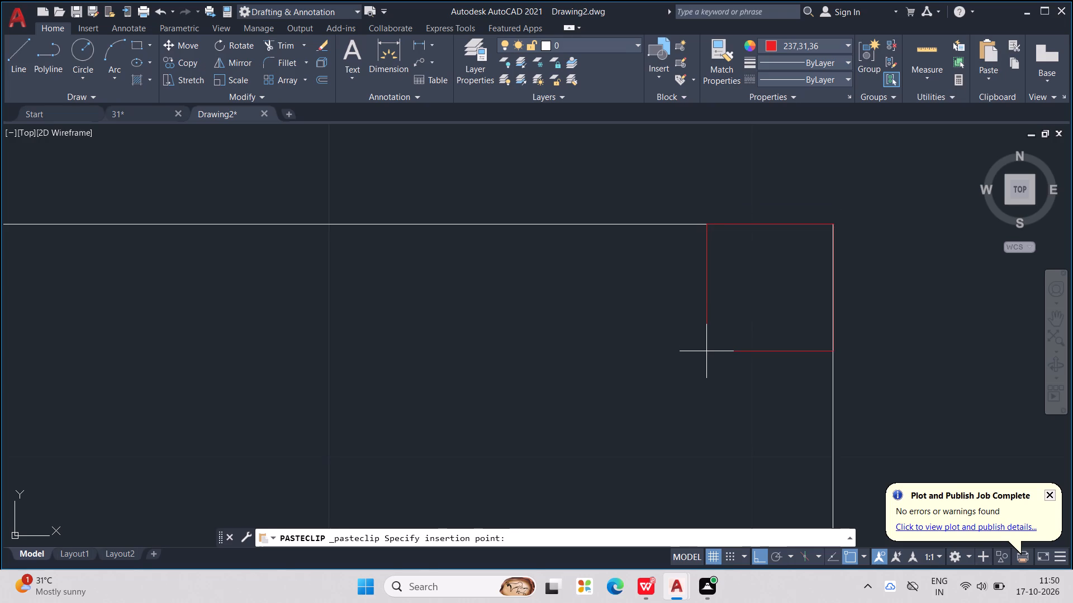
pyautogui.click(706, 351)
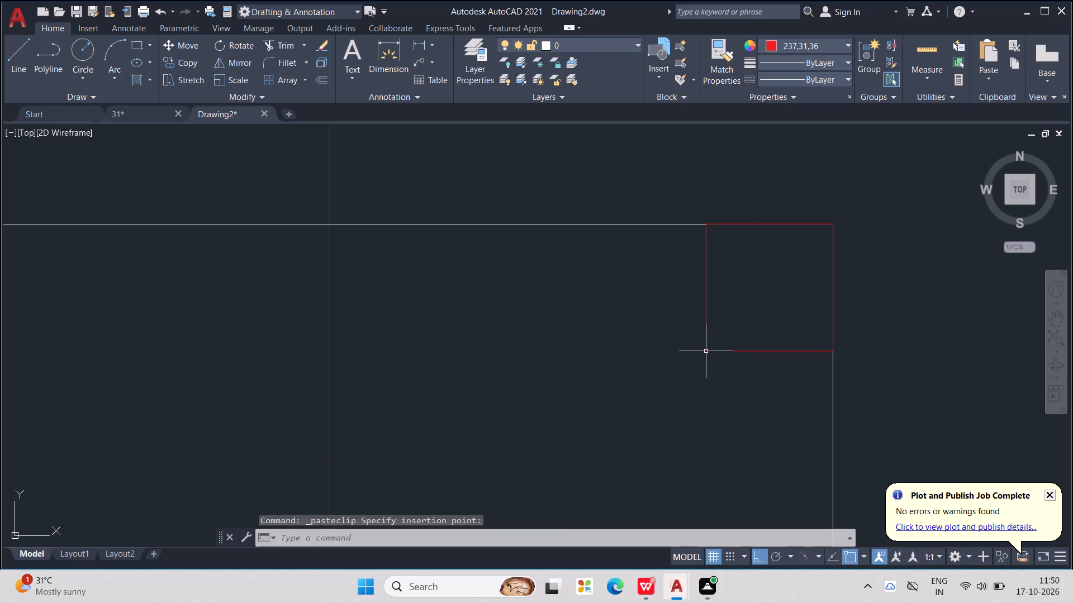
# Draw red line segments 9" down and 3" across from the junction of the top wall and the right stair partition's outer face.
pyautogui.scroll(-3, 705, 350)
pyautogui.moveTo(710, 406); pyautogui.dragTo(834, 375, button='middle')
pyautogui.scroll(-2, 852, 372)
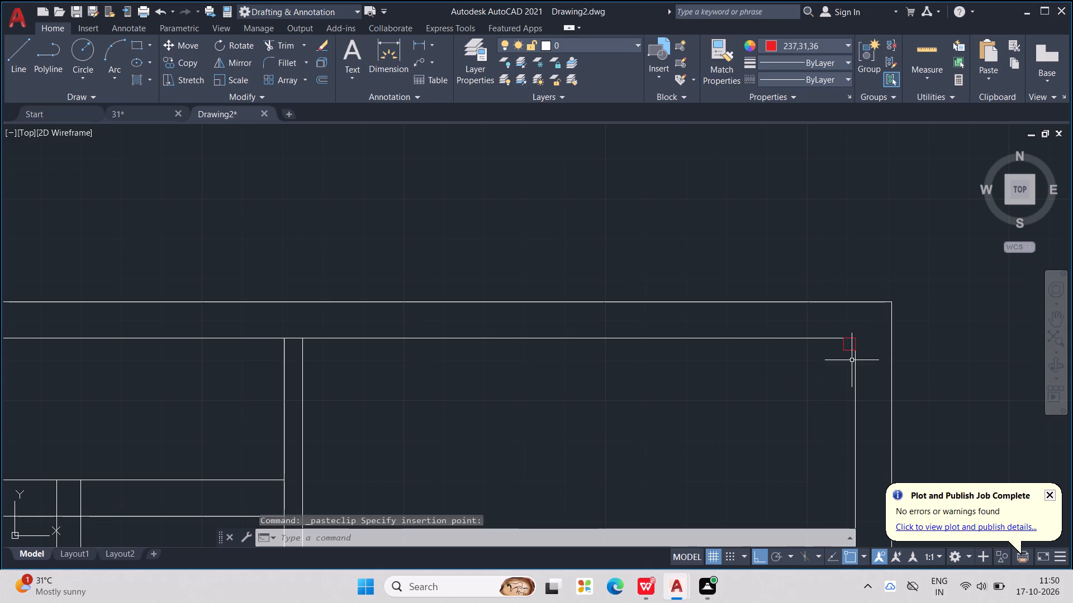
pyautogui.scroll(-1, 654, 367)
pyautogui.moveTo(654, 367); pyautogui.dragTo(803, 375, button='middle')
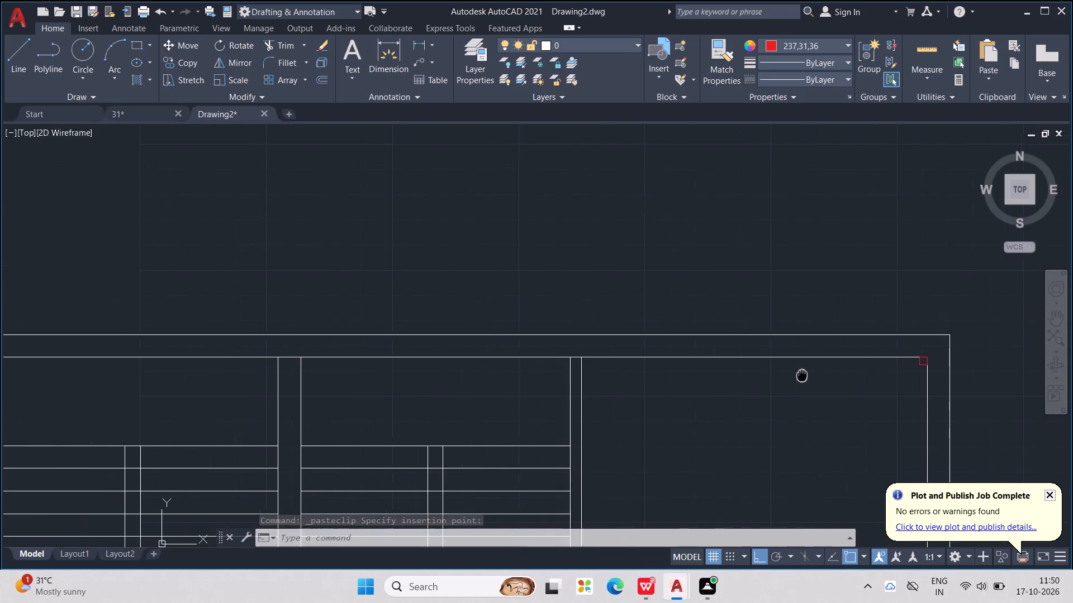
pyautogui.moveTo(803, 375); pyautogui.dragTo(815, 378, button='middle')
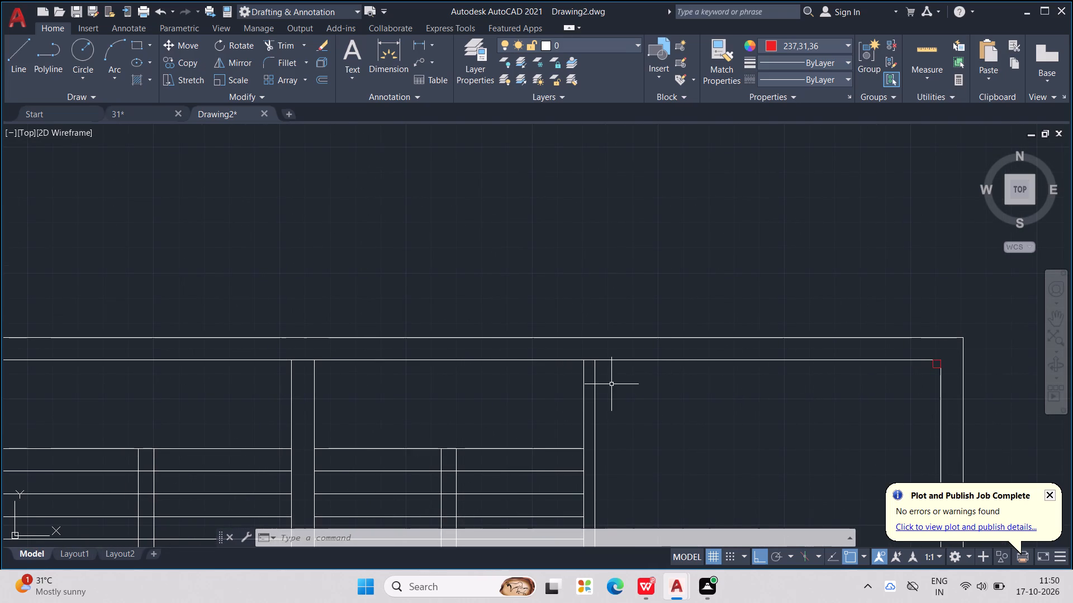
pyautogui.press('l')
pyautogui.press('Return')
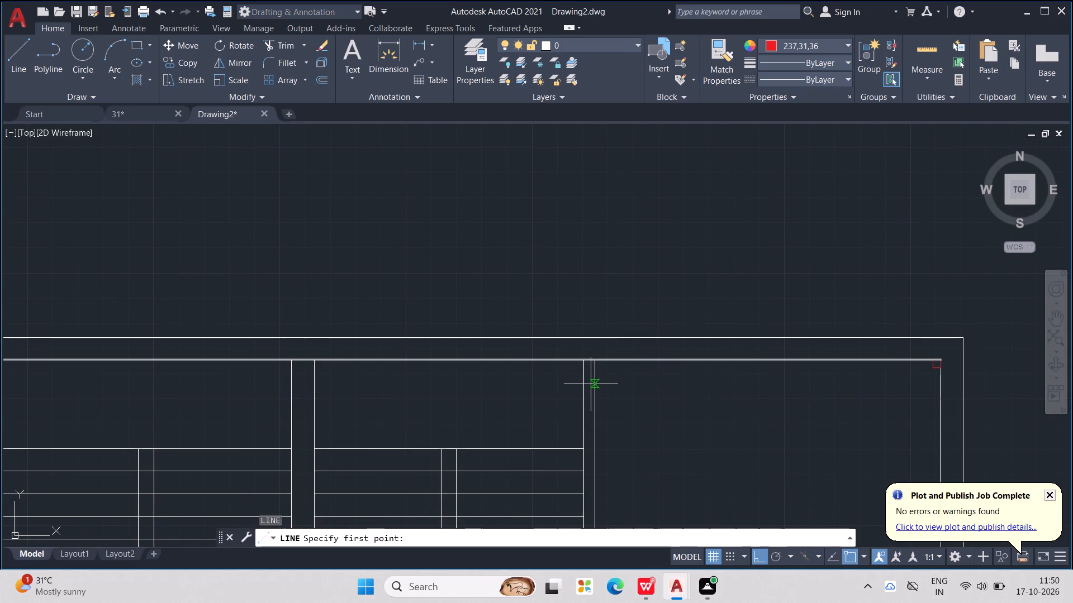
pyautogui.scroll(2, 586, 385)
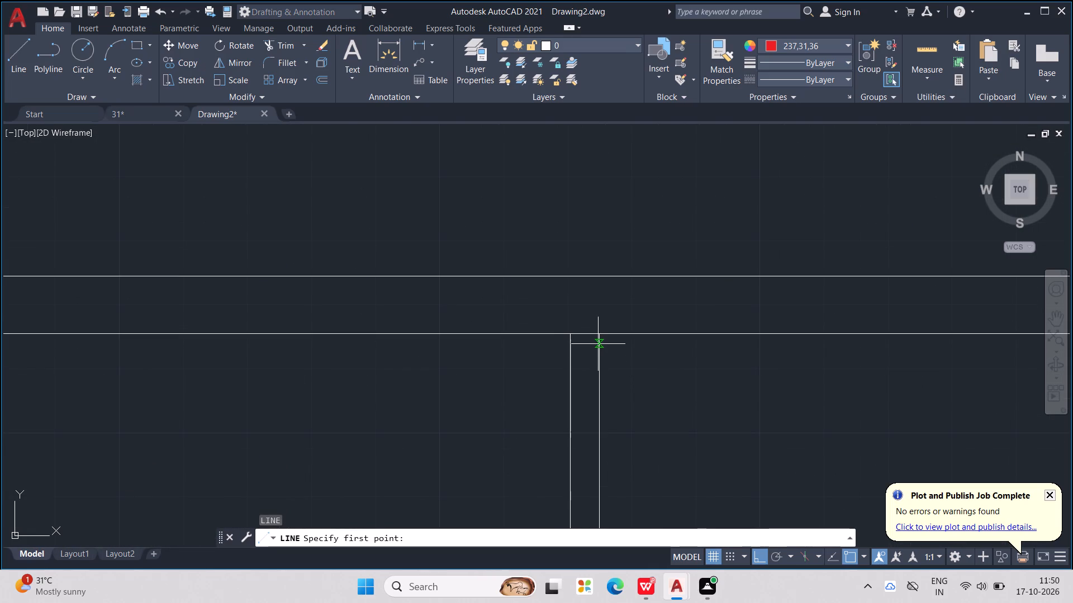
pyautogui.click(597, 339)
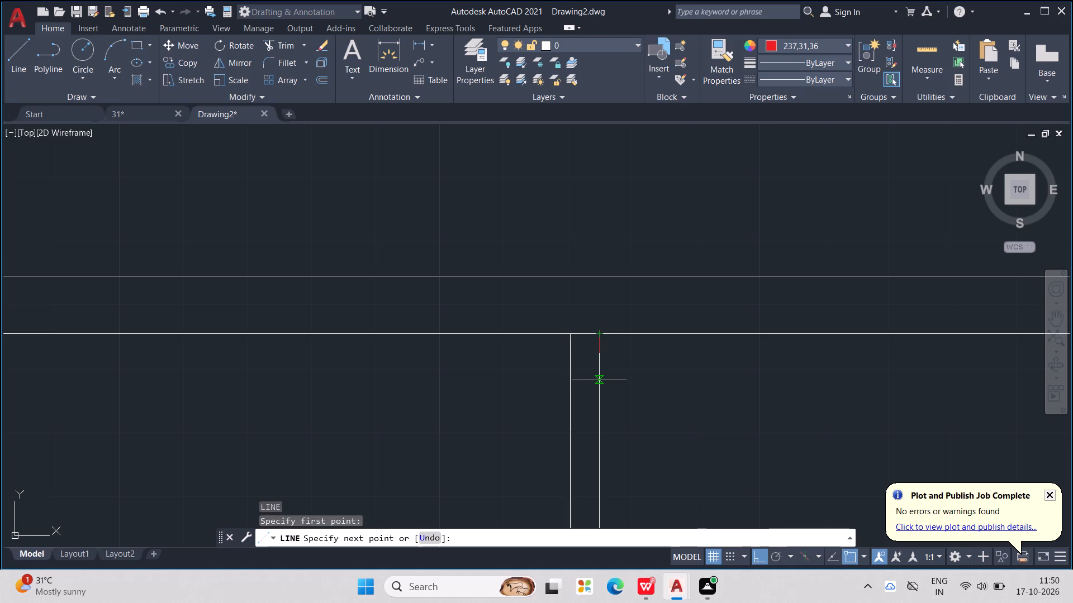
pyautogui.write('9"')
pyautogui.press('Return')
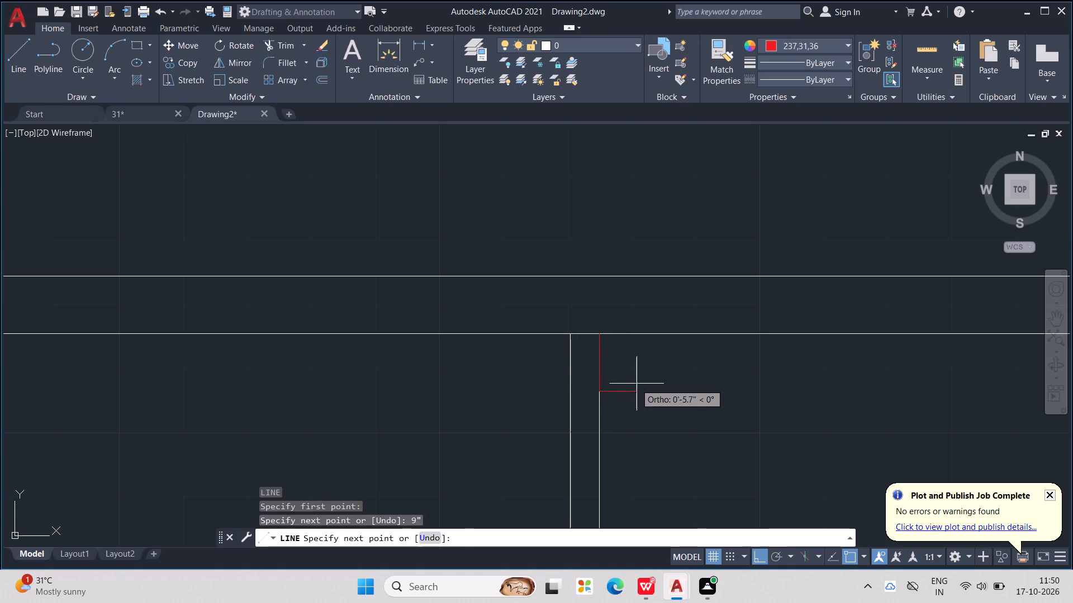
pyautogui.write('3"')
pyautogui.press('Return')
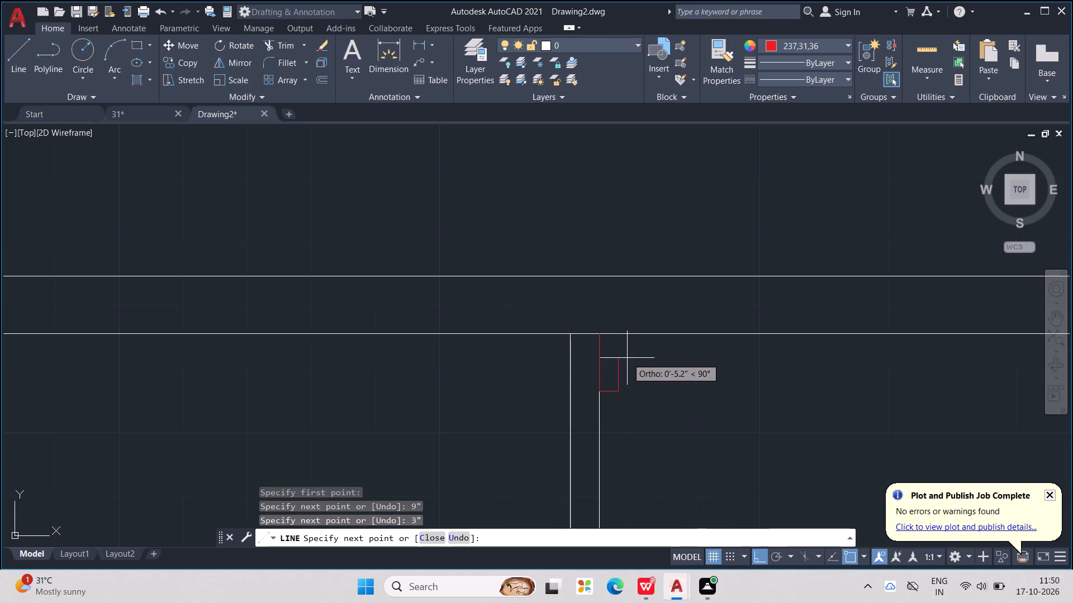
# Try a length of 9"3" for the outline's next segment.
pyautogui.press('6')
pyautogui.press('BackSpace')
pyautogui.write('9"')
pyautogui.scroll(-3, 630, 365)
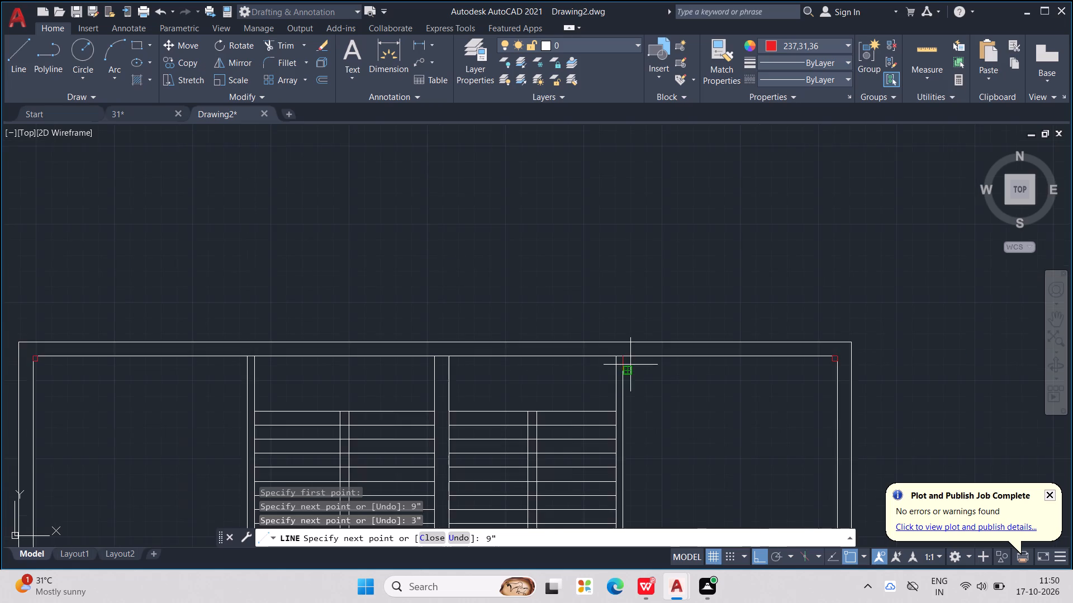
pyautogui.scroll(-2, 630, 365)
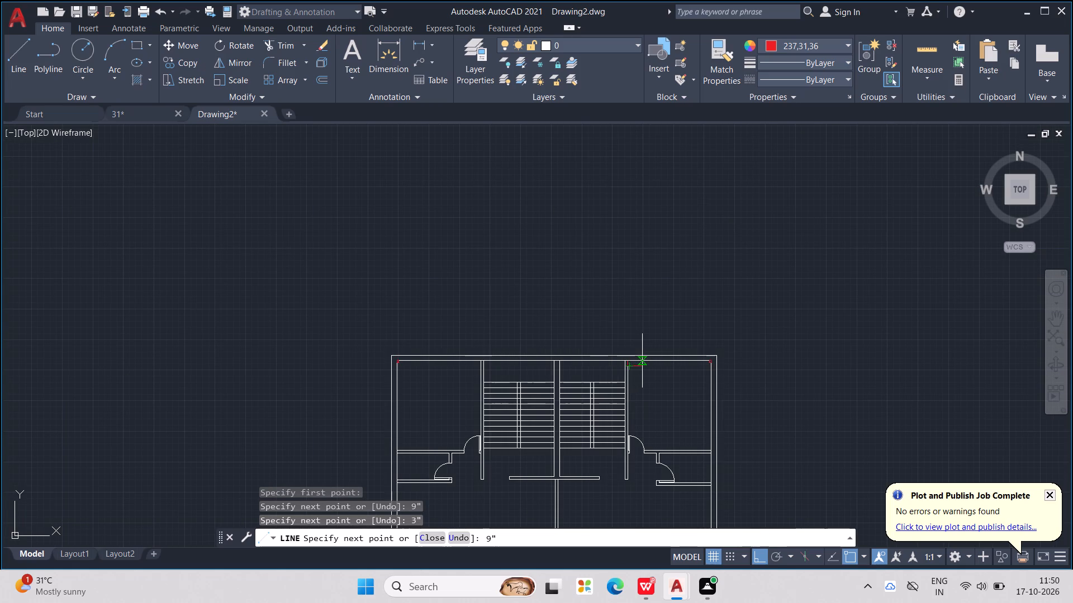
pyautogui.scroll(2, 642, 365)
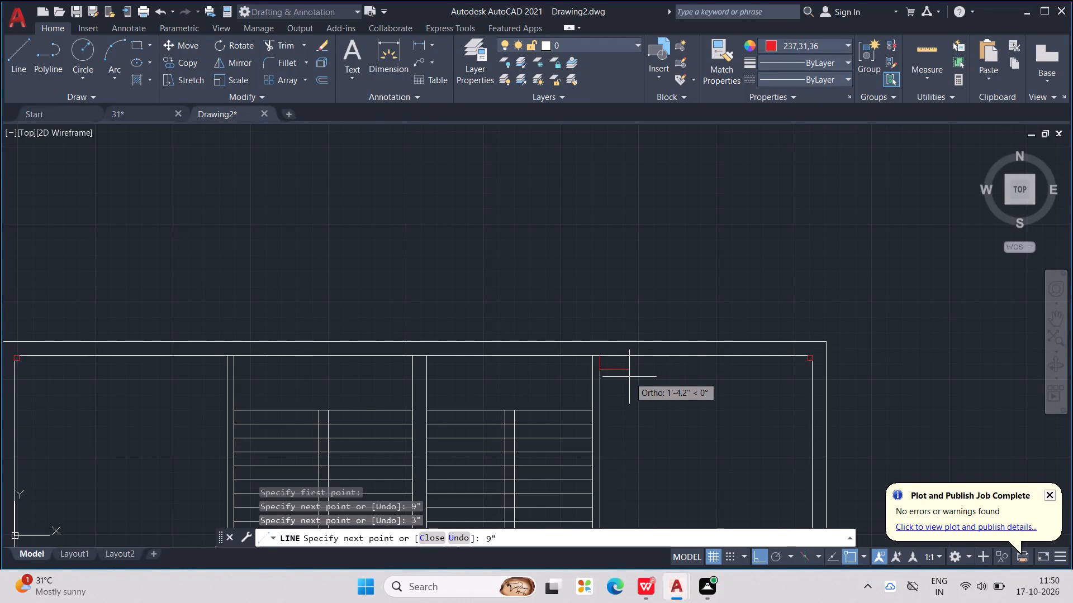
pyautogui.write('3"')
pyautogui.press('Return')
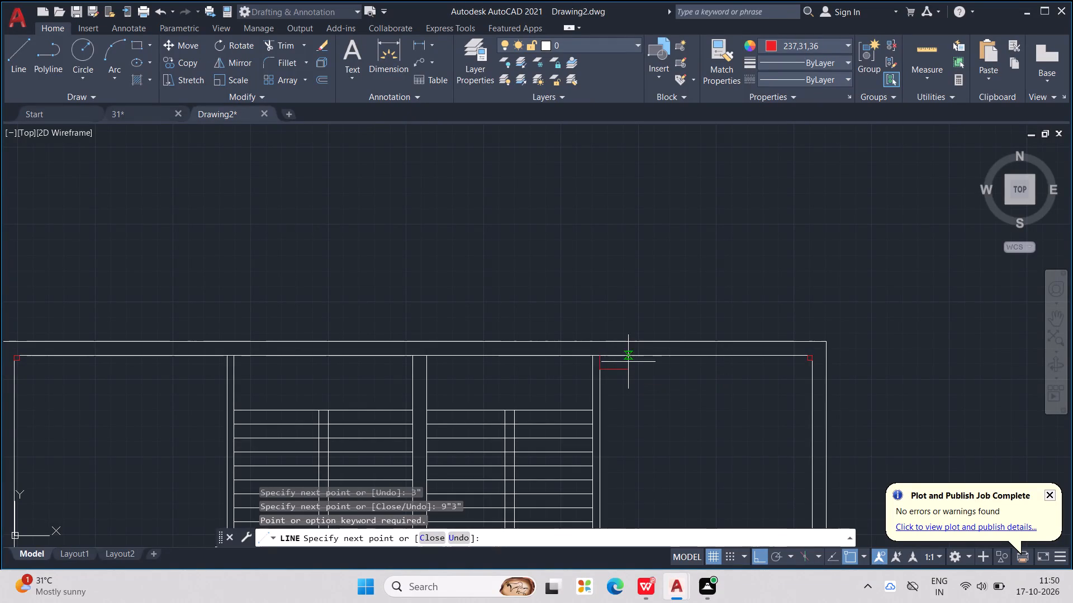
# Continue the red outline a further 2" across and 9" up, and close it at its starting corner.
pyautogui.scroll(1, 628, 361)
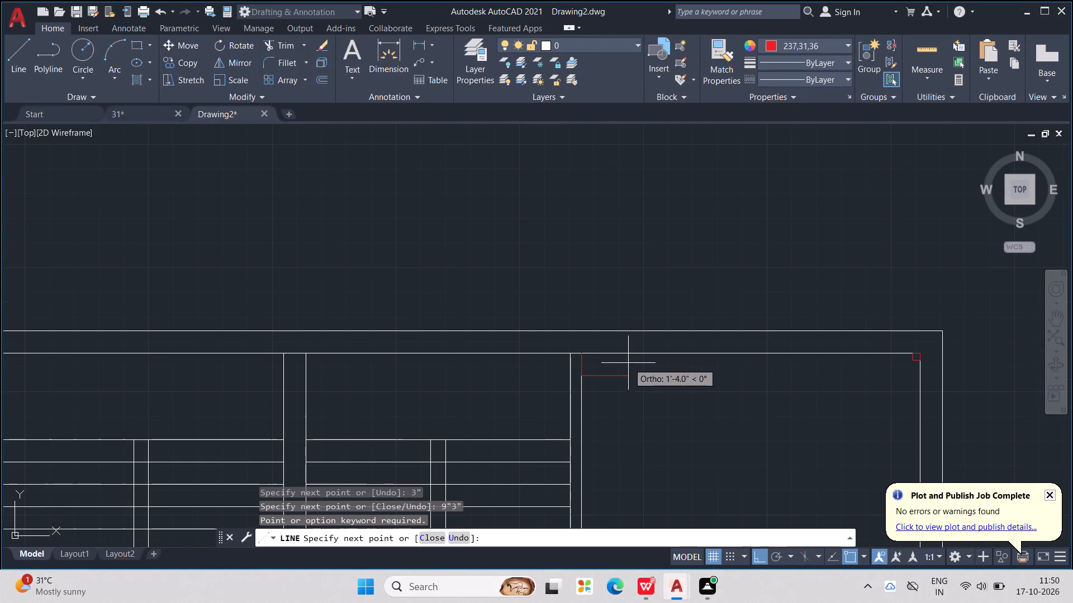
pyautogui.press('2')
pyautogui.hotkey('shift', '"')
pyautogui.press('Return')
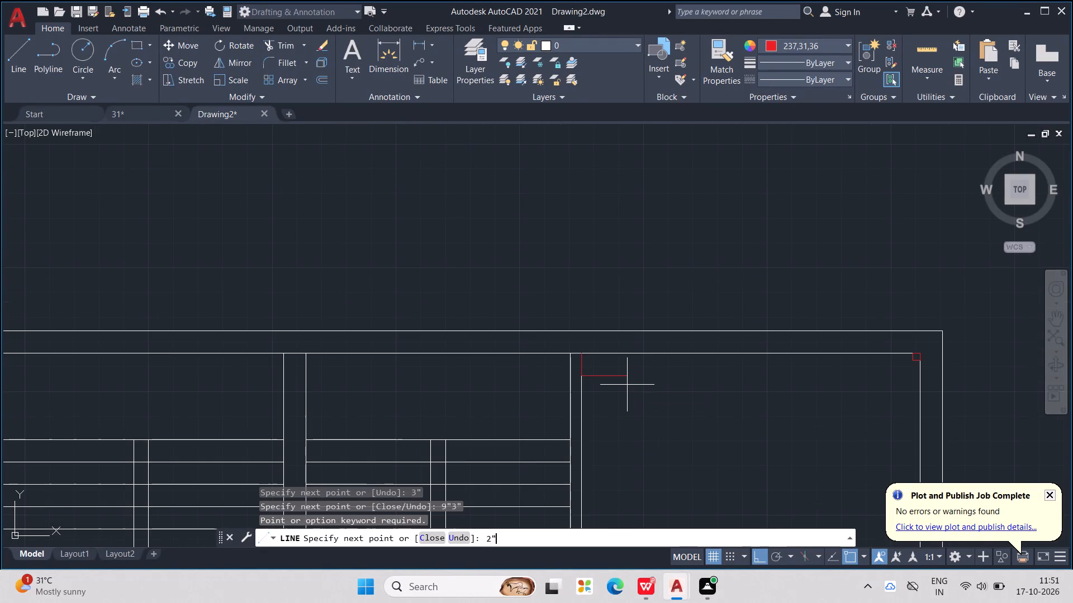
pyautogui.scroll(1, 614, 367)
pyautogui.moveTo(614, 366); pyautogui.dragTo(616, 366, button='middle')
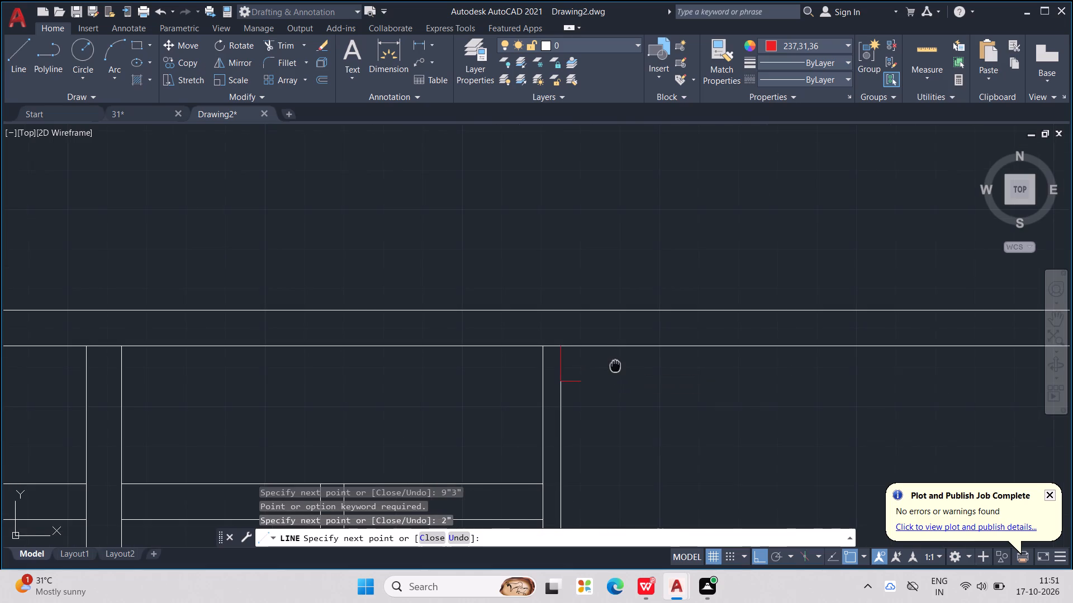
pyautogui.moveTo(616, 366); pyautogui.dragTo(684, 397, button='middle')
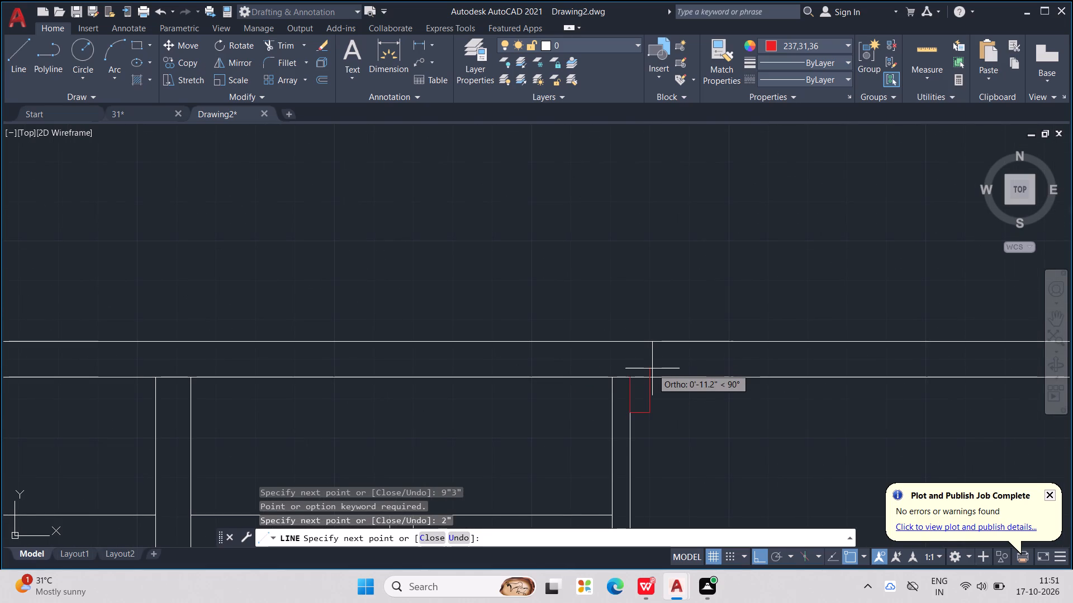
pyautogui.write('9"')
pyautogui.press('Return')
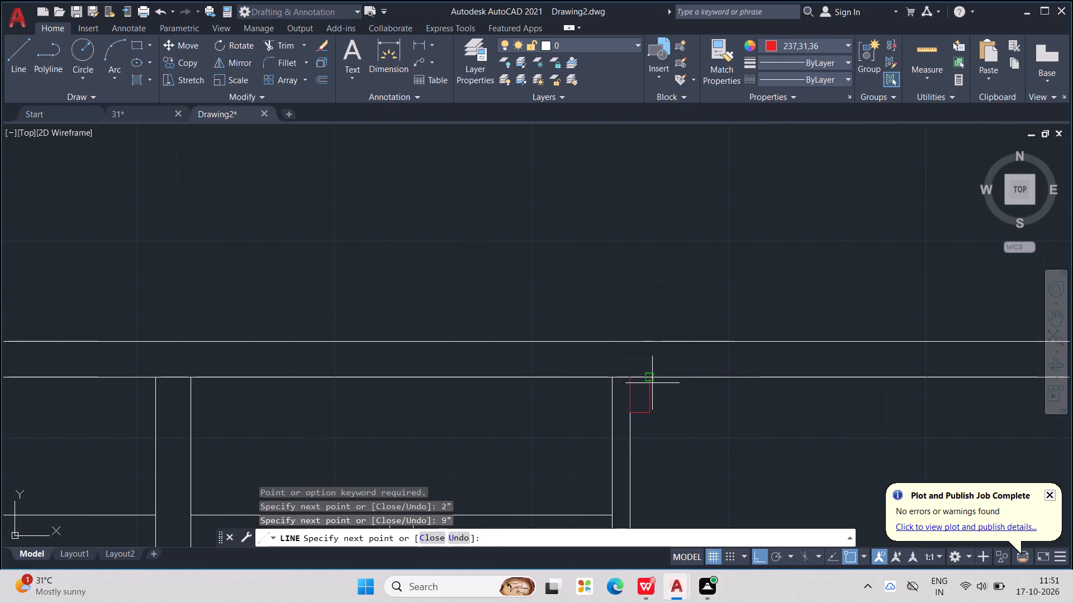
pyautogui.click(632, 380)
pyautogui.scroll(-3, 632, 380)
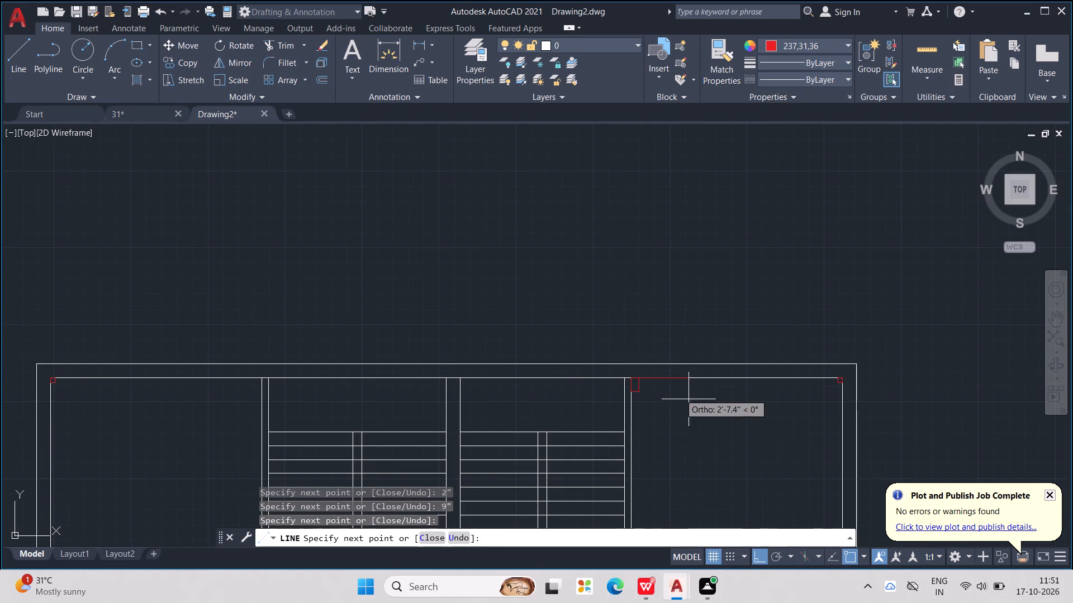
pyautogui.press('Escape')
pyautogui.press('Escape')
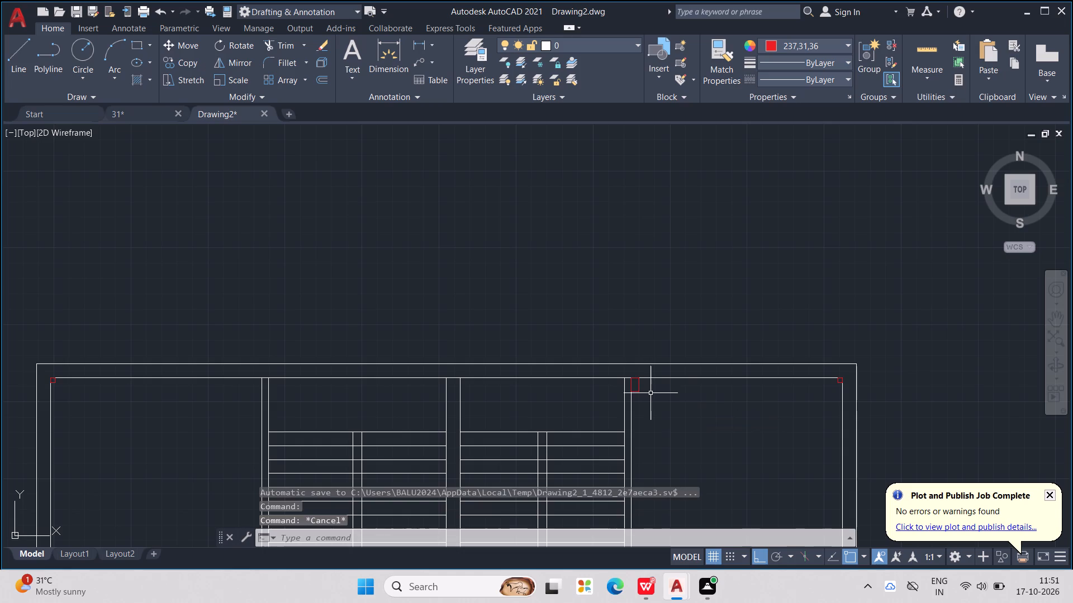
pyautogui.press('Escape')
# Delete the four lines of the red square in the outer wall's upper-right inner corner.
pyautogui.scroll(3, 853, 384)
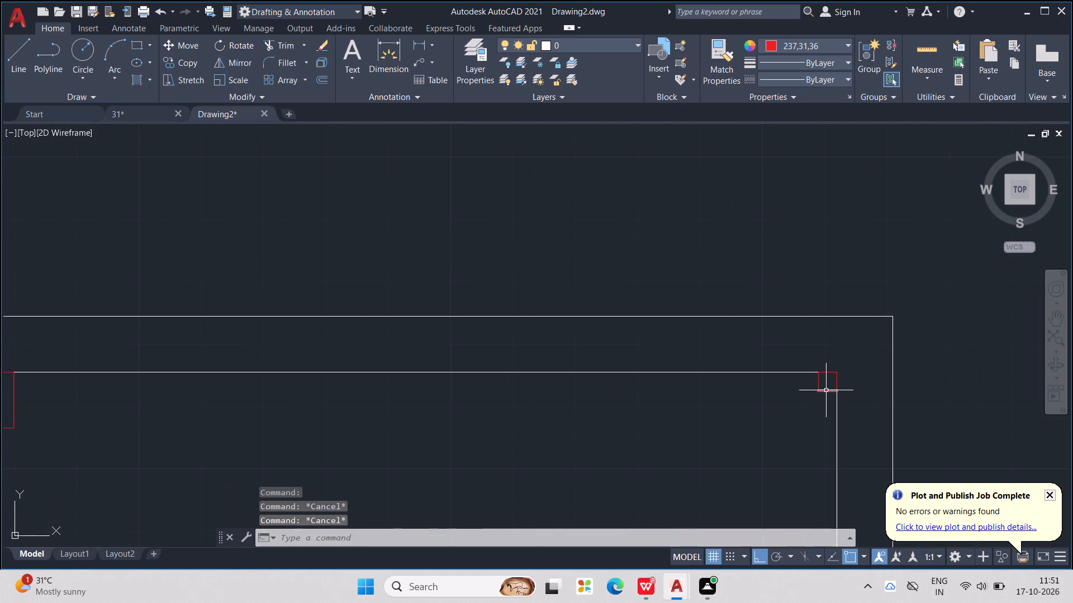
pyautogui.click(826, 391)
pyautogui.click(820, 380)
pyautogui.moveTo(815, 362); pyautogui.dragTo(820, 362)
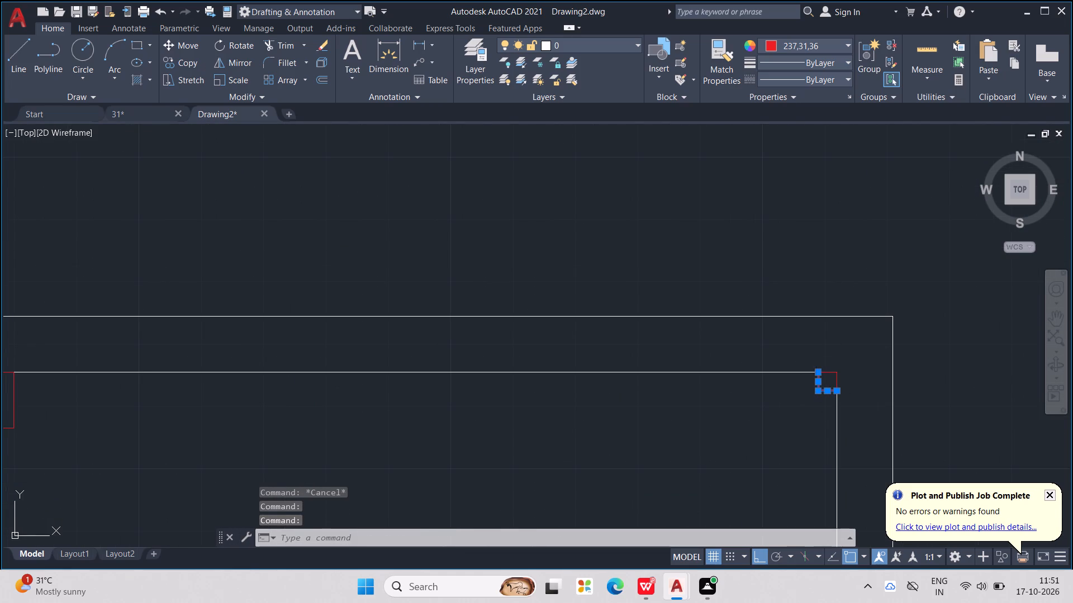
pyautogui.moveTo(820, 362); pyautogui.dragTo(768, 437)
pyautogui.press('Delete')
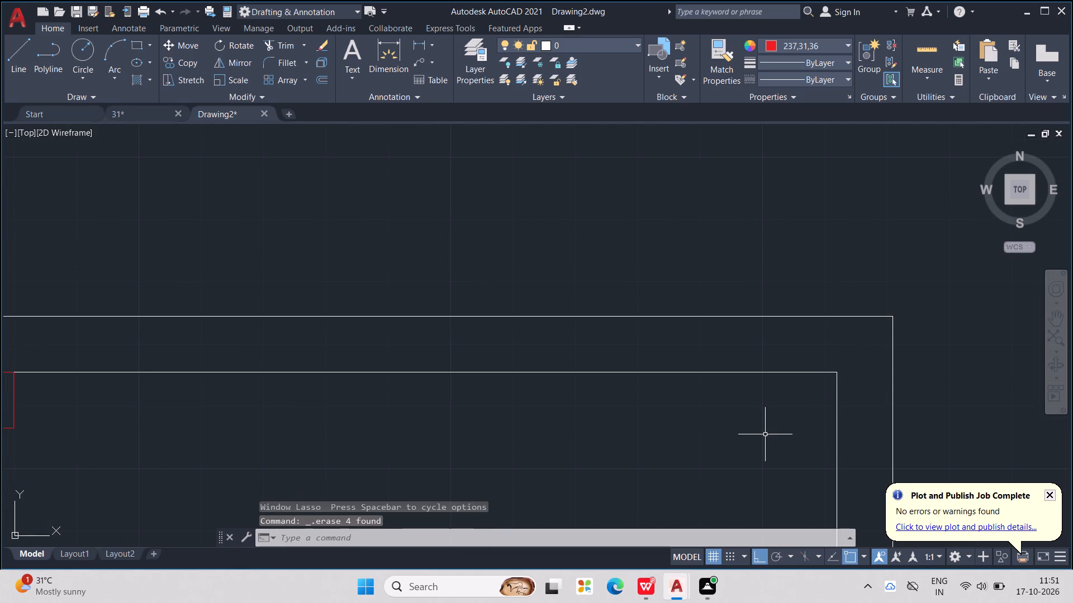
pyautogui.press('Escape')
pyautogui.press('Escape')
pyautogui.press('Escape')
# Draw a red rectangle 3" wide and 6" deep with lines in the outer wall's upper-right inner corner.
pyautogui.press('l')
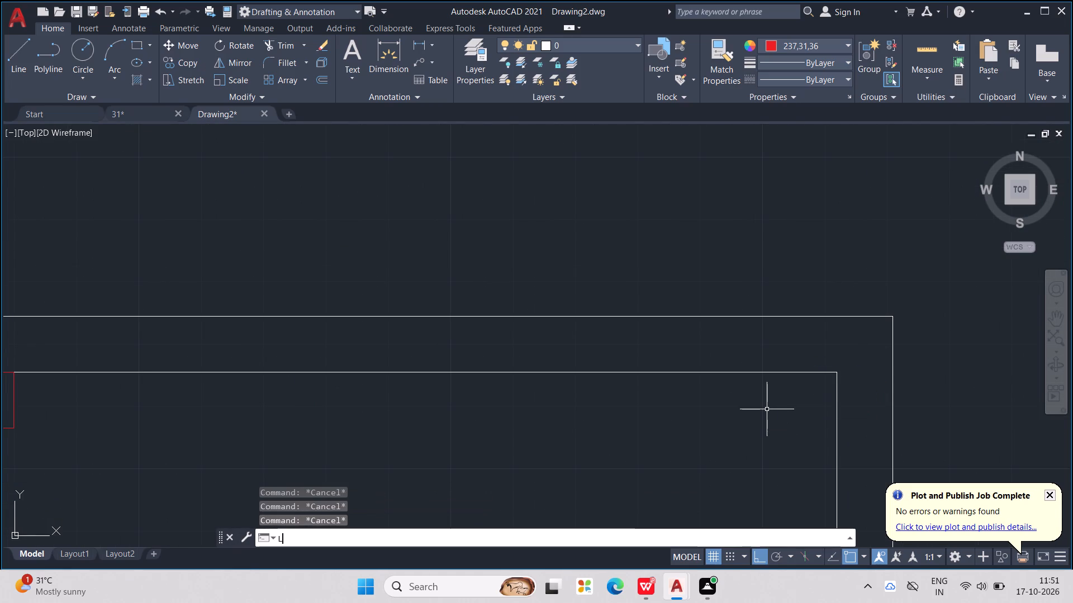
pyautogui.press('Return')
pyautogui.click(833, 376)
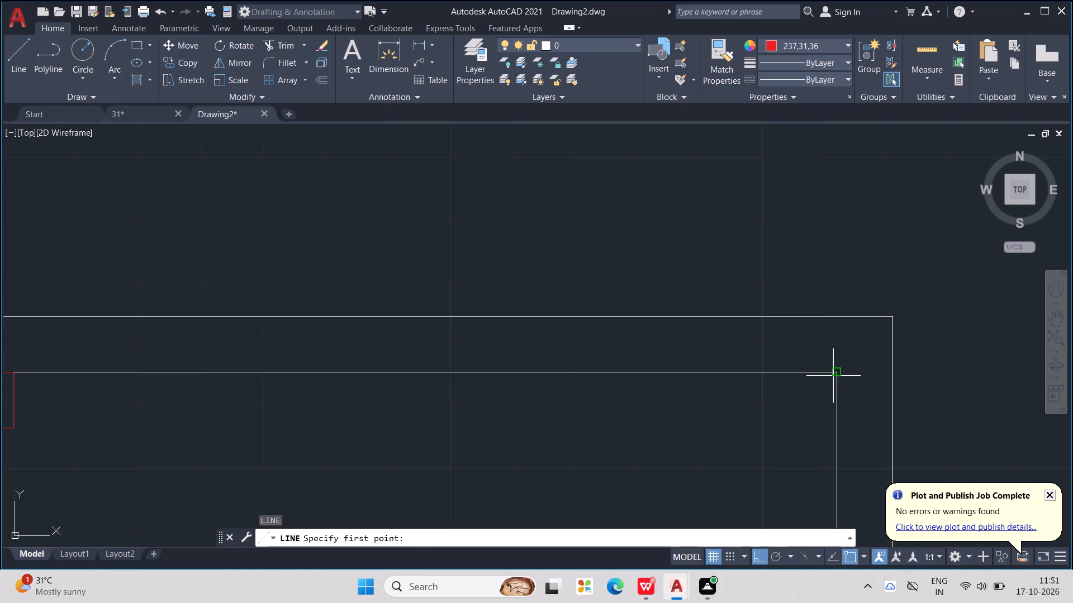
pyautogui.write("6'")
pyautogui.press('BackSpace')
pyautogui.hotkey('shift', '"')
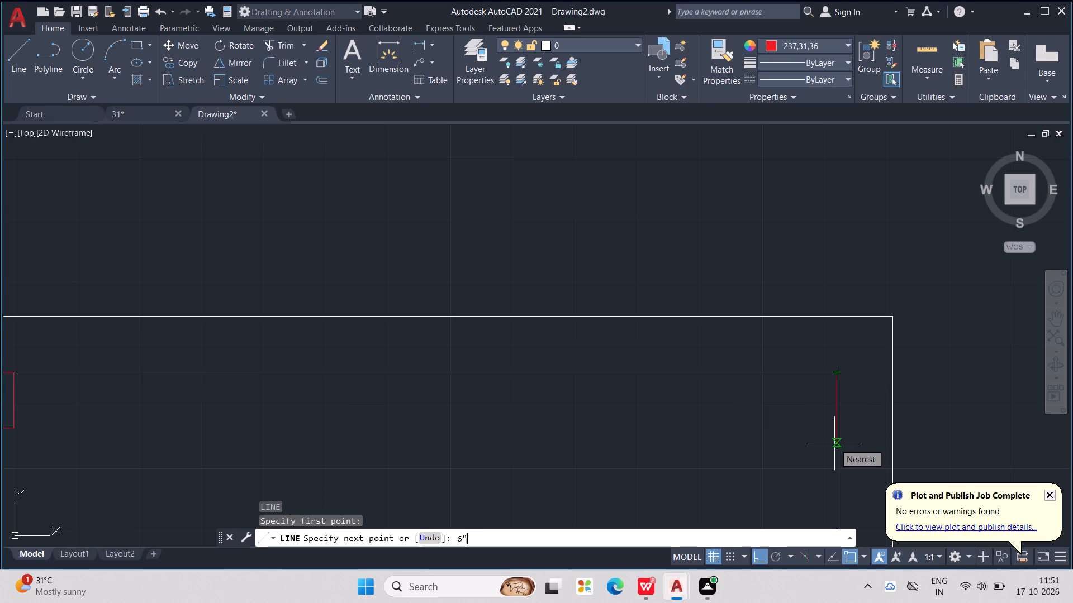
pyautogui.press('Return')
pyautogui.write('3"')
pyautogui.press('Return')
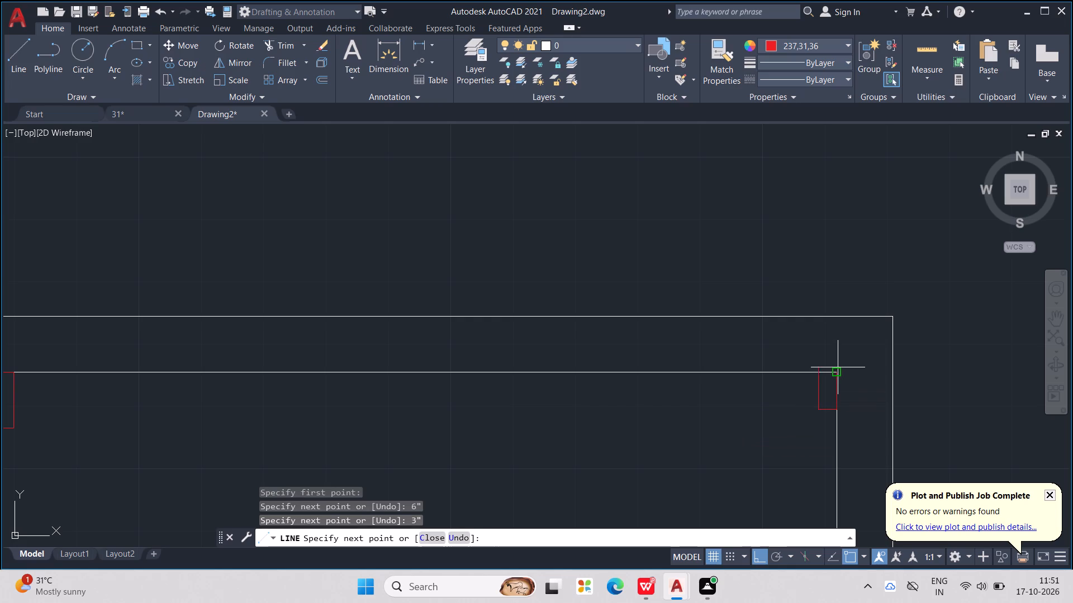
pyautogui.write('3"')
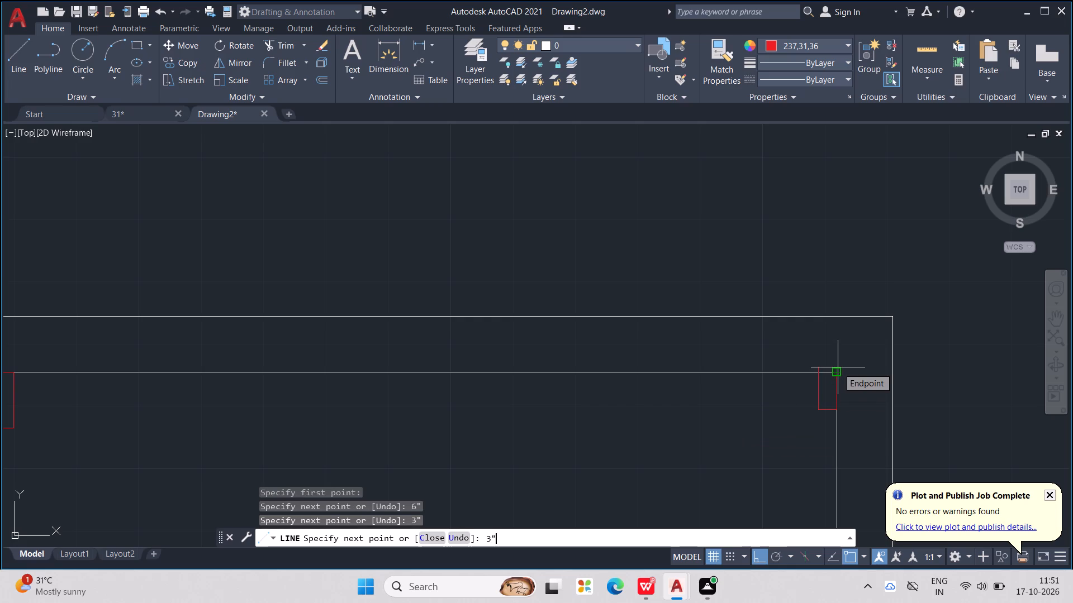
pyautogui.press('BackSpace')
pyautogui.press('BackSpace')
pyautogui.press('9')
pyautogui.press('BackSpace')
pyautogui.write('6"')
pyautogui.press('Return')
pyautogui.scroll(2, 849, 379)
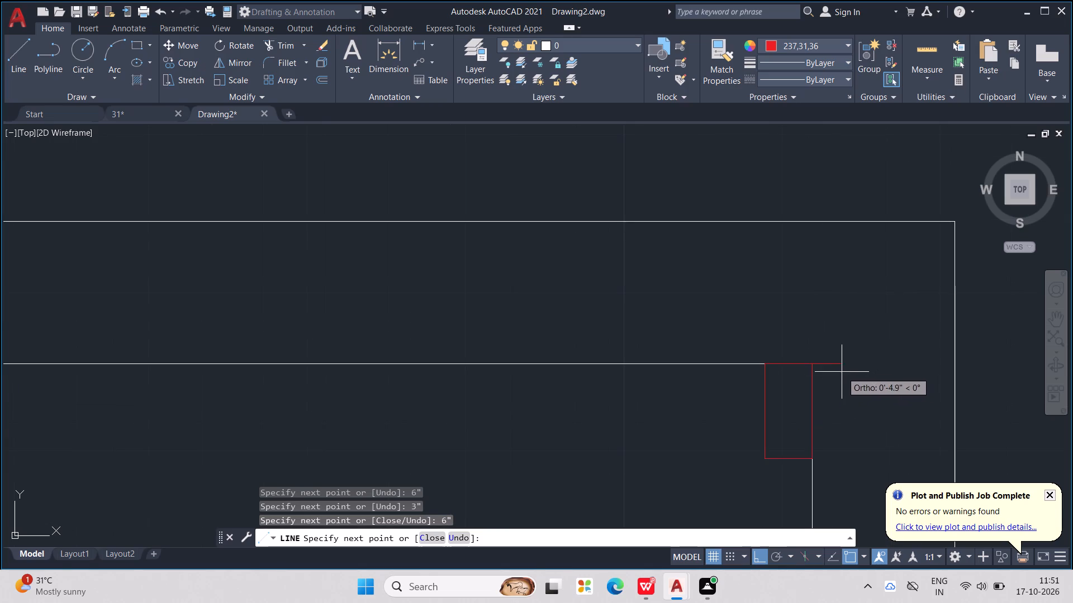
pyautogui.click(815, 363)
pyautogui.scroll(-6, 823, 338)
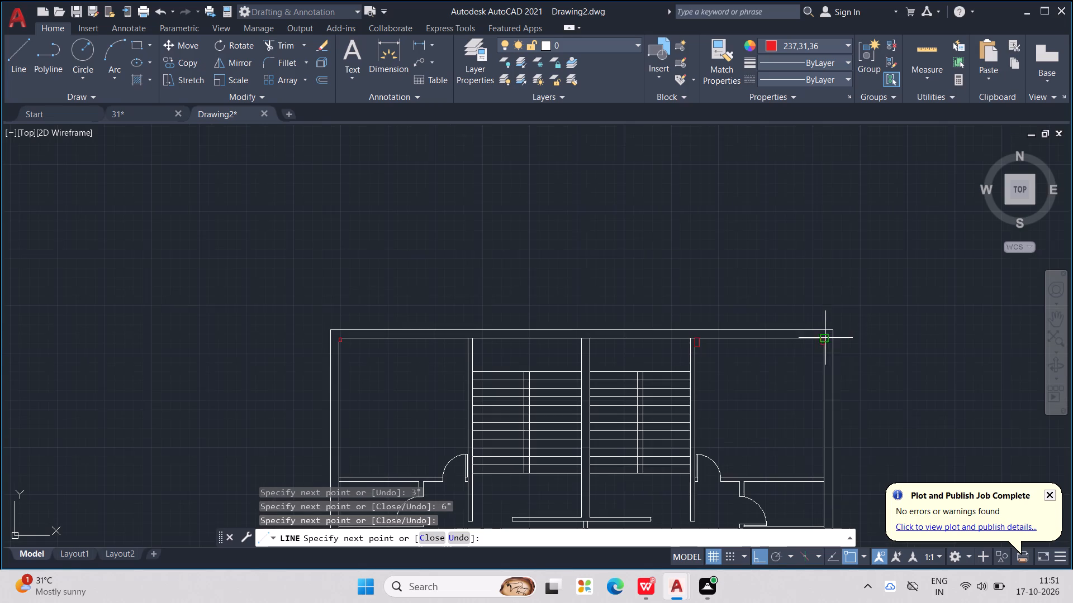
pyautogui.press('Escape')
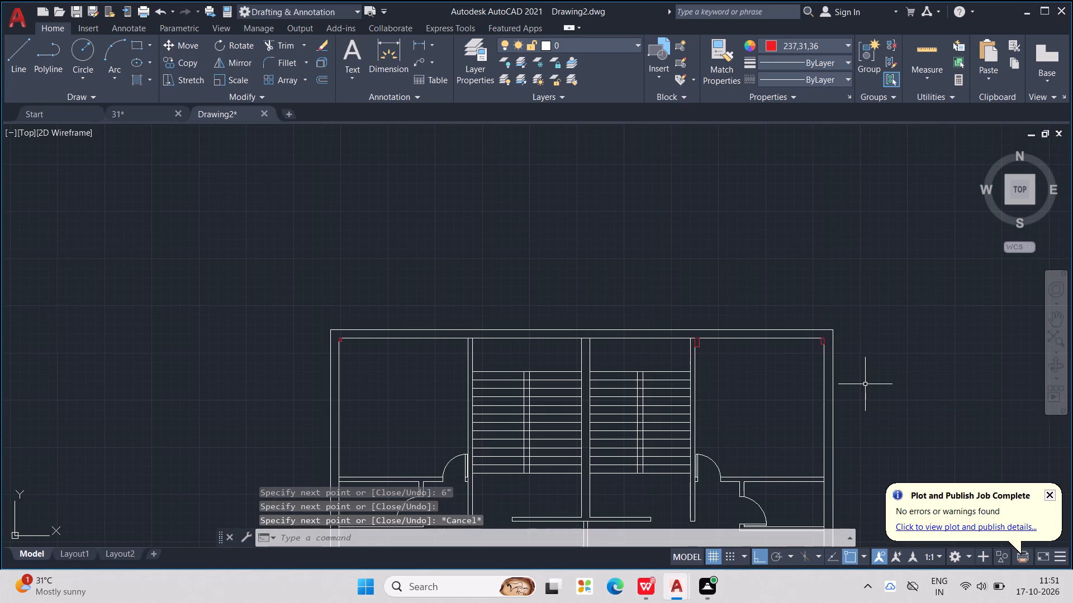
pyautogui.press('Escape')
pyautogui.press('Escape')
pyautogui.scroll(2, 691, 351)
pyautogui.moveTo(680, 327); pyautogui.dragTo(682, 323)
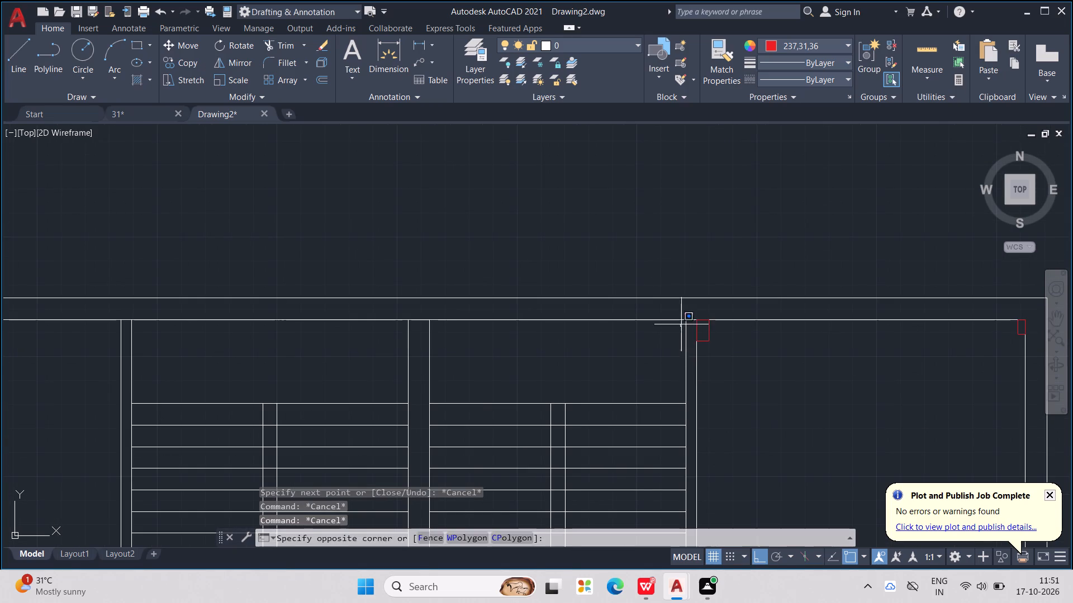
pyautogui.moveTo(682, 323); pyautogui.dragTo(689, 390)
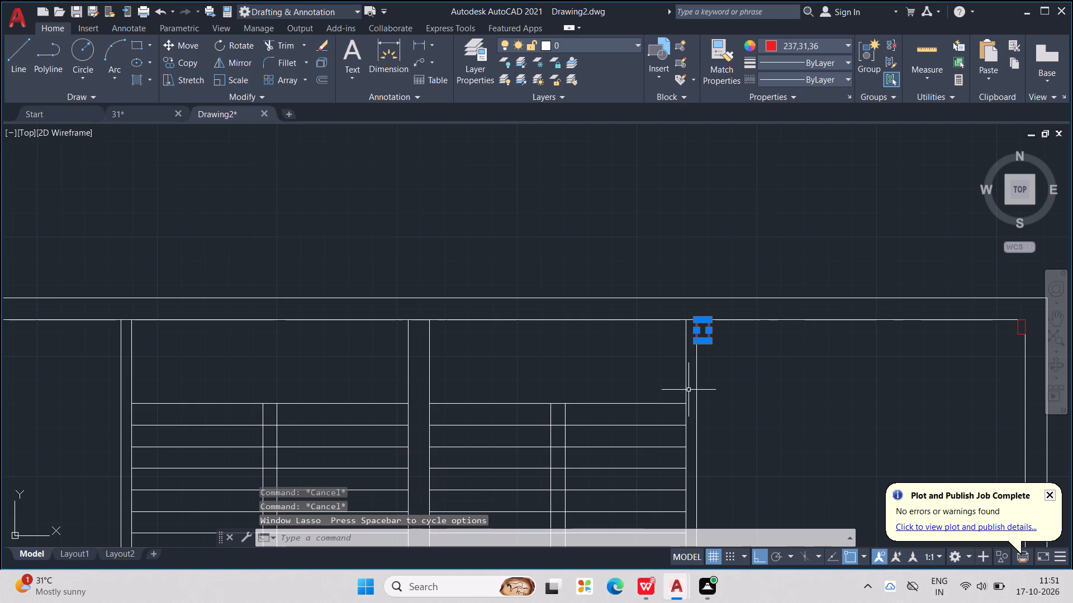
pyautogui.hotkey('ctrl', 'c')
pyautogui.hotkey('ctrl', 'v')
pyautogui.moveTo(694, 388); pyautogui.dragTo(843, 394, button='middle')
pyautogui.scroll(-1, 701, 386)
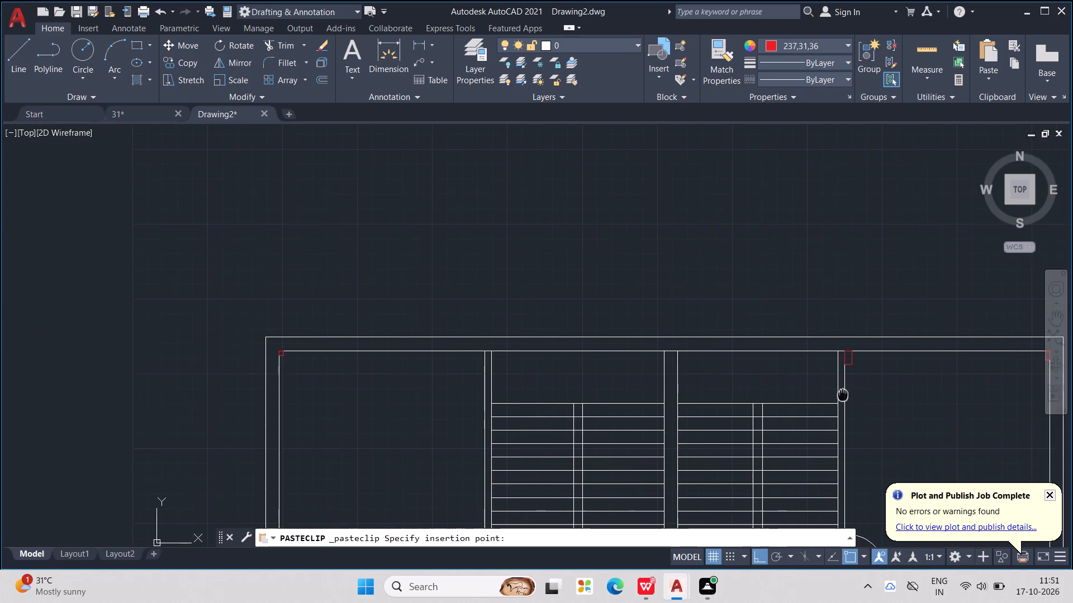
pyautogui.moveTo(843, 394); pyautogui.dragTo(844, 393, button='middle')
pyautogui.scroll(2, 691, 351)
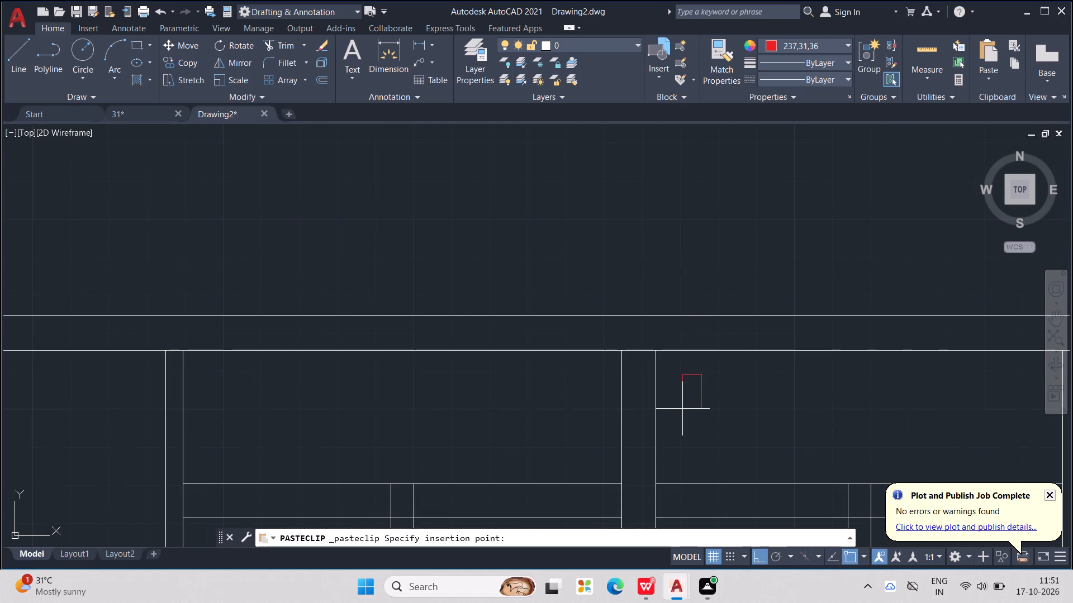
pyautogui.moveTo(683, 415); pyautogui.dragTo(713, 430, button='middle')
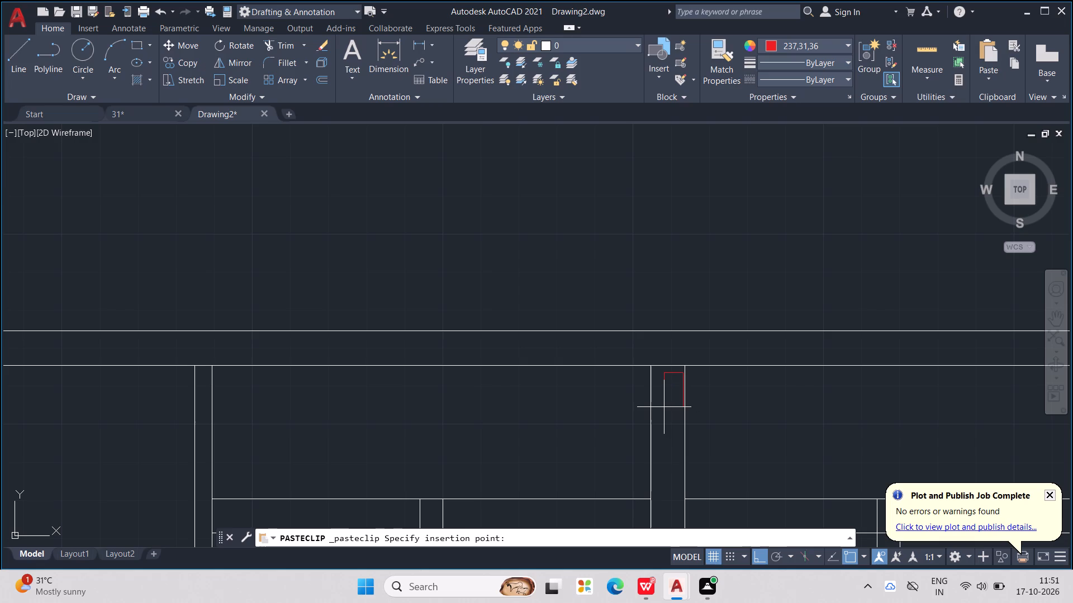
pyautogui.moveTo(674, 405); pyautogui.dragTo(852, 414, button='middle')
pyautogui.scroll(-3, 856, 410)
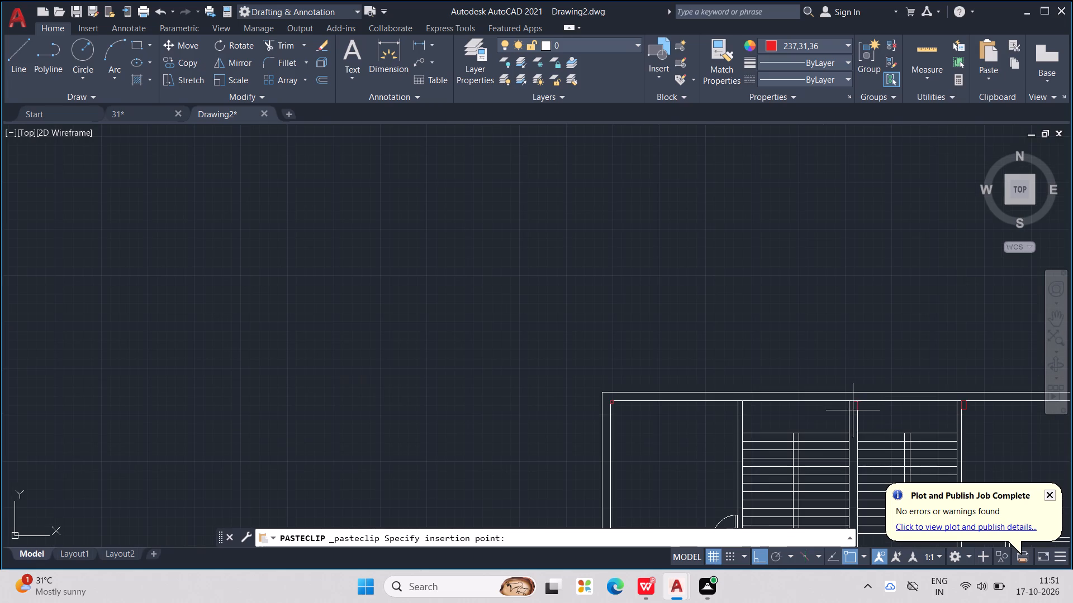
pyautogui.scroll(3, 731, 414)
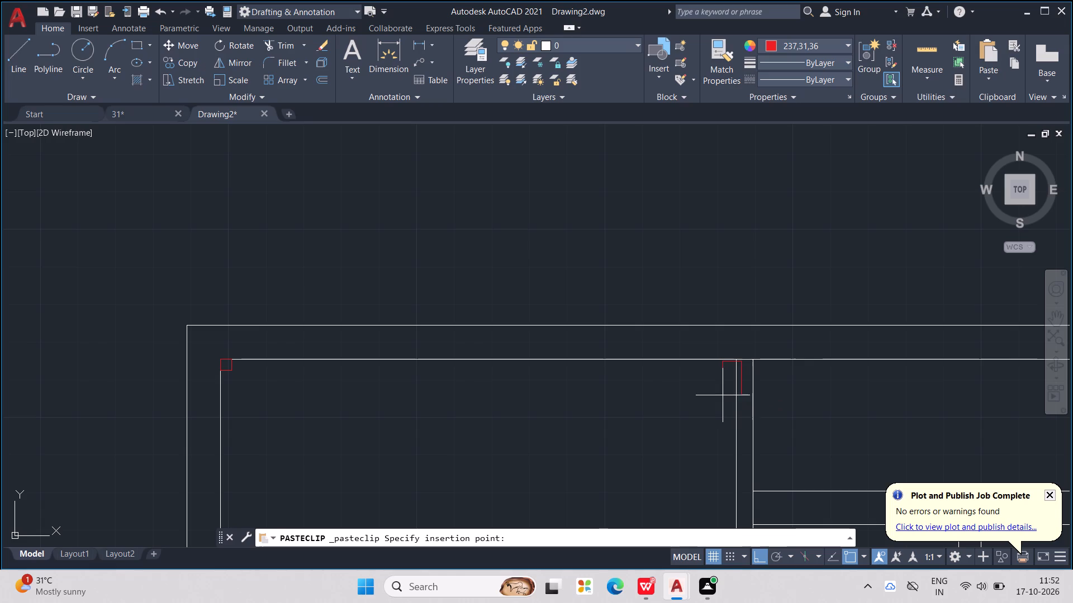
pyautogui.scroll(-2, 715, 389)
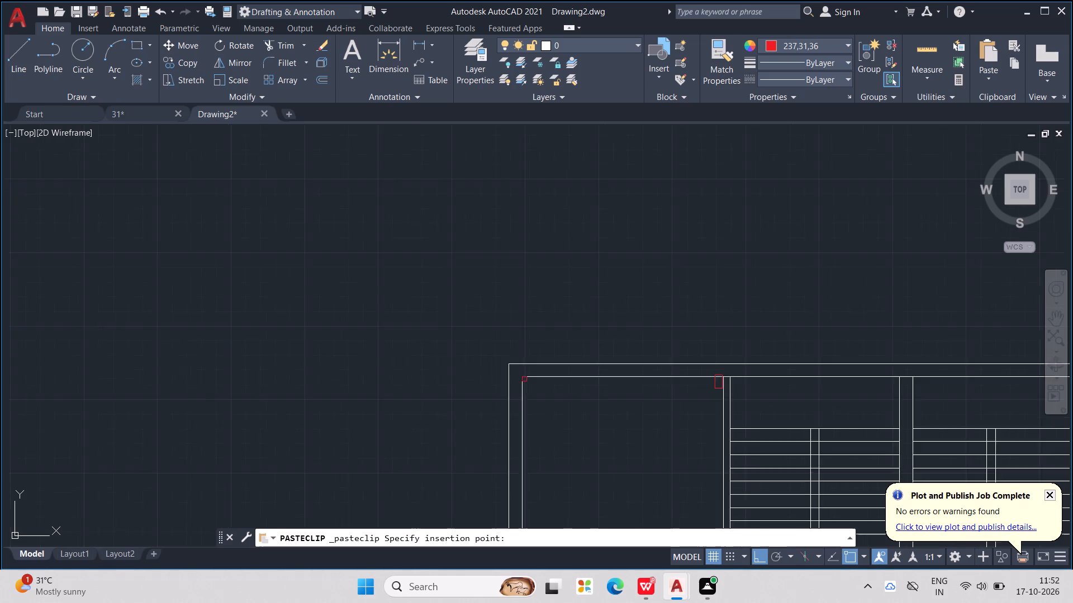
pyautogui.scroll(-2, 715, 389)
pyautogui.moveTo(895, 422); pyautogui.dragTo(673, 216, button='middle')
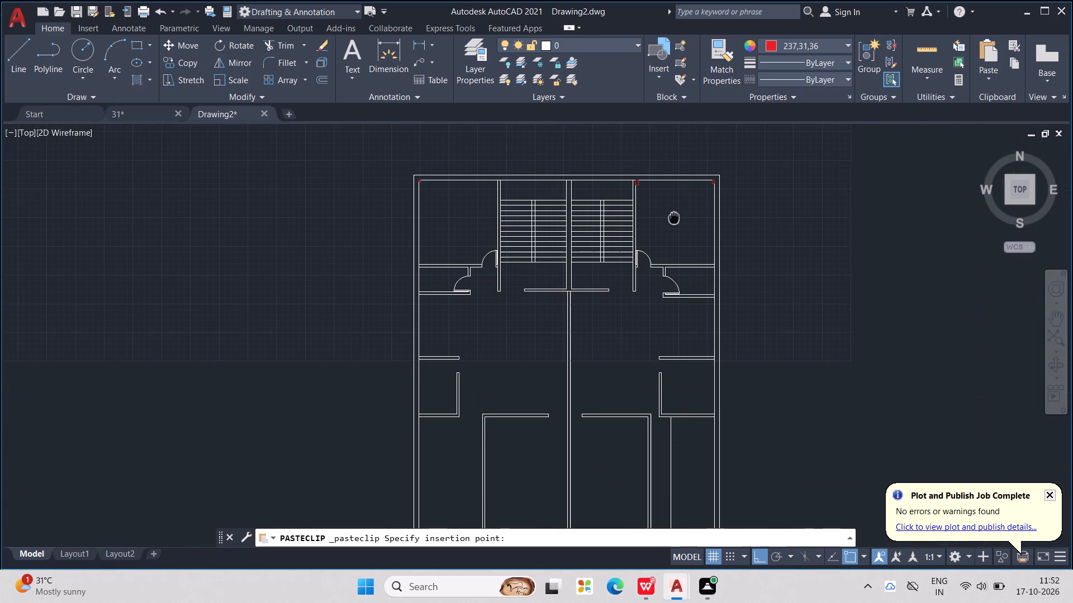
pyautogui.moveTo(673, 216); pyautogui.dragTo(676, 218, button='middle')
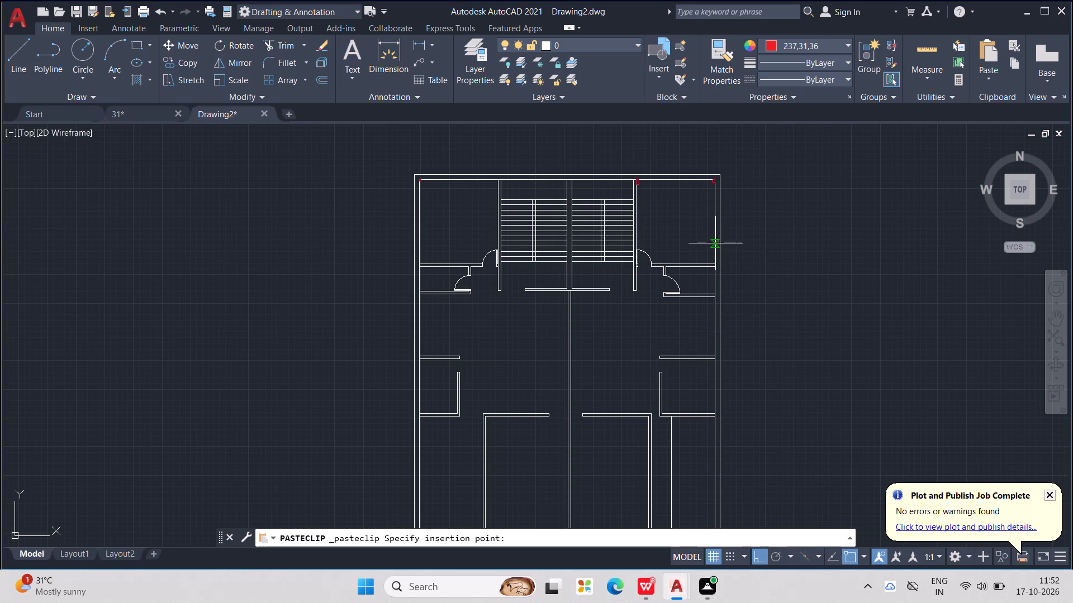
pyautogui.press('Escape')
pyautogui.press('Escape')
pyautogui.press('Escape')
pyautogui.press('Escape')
# Undo the recent edits back to before the red squares and rectangles were drawn along the top wall.
pyautogui.hotkey('ctrl', 'z')
pyautogui.hotkey('ctrl', 'z')
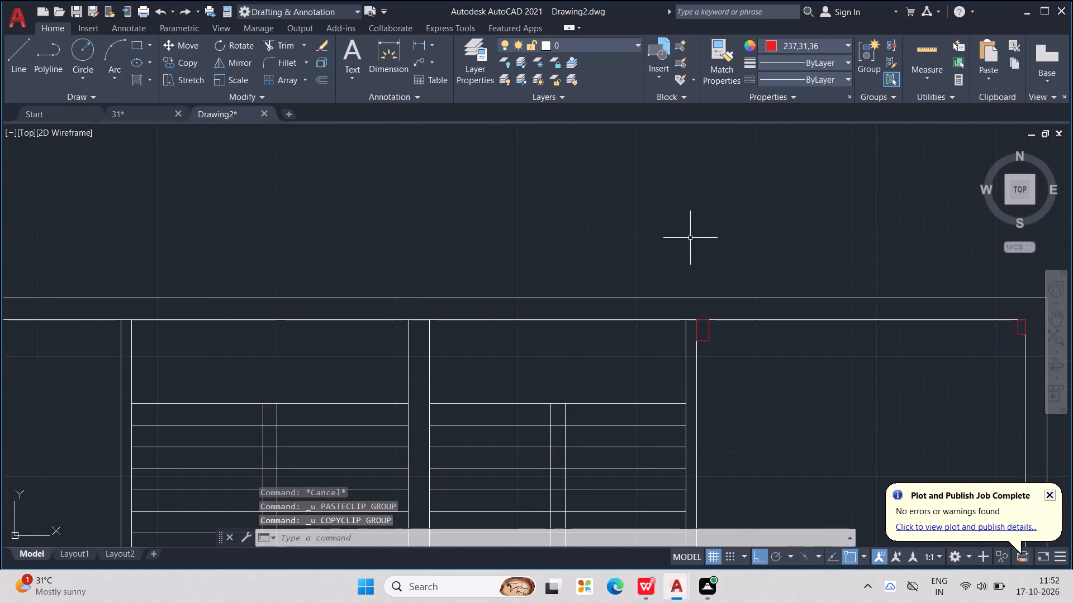
pyautogui.hotkey('ctrl', 'z')
pyautogui.hotkey('ctrl', 'z')
pyautogui.hotkey('ctrl', 'z')
pyautogui.hotkey('ctrl', 'z')
pyautogui.hotkey('ctrl', 'z')
pyautogui.hotkey('ctrl', 'z')
pyautogui.hotkey('ctrl', 'z')
pyautogui.hotkey('ctrl', 'z')
pyautogui.hotkey('ctrl', 'z')
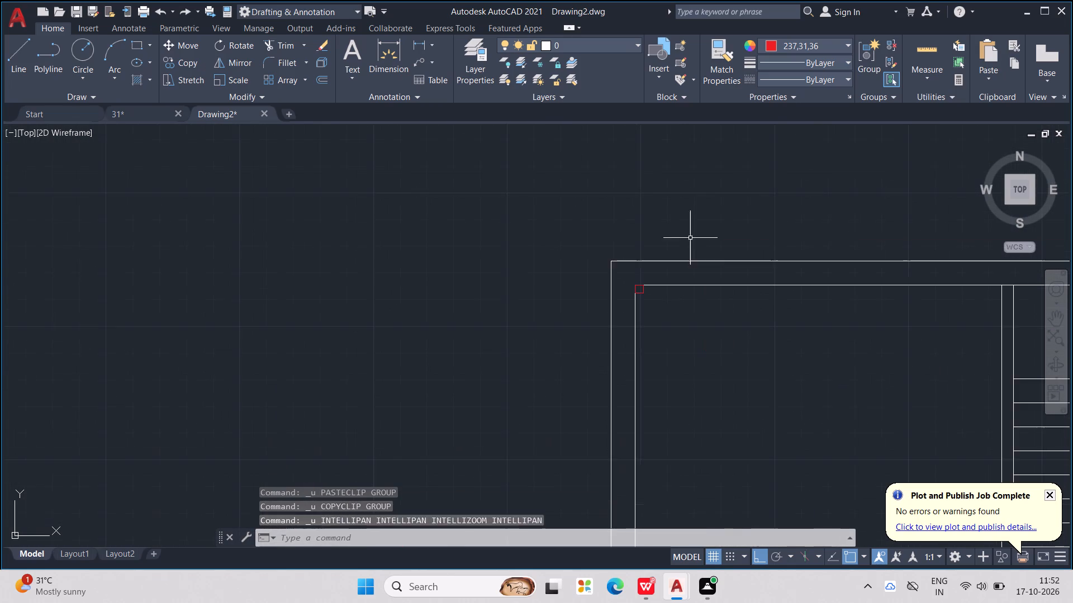
pyautogui.hotkey('ctrl', 'z')
pyautogui.hotkey('ctrl', 'z')
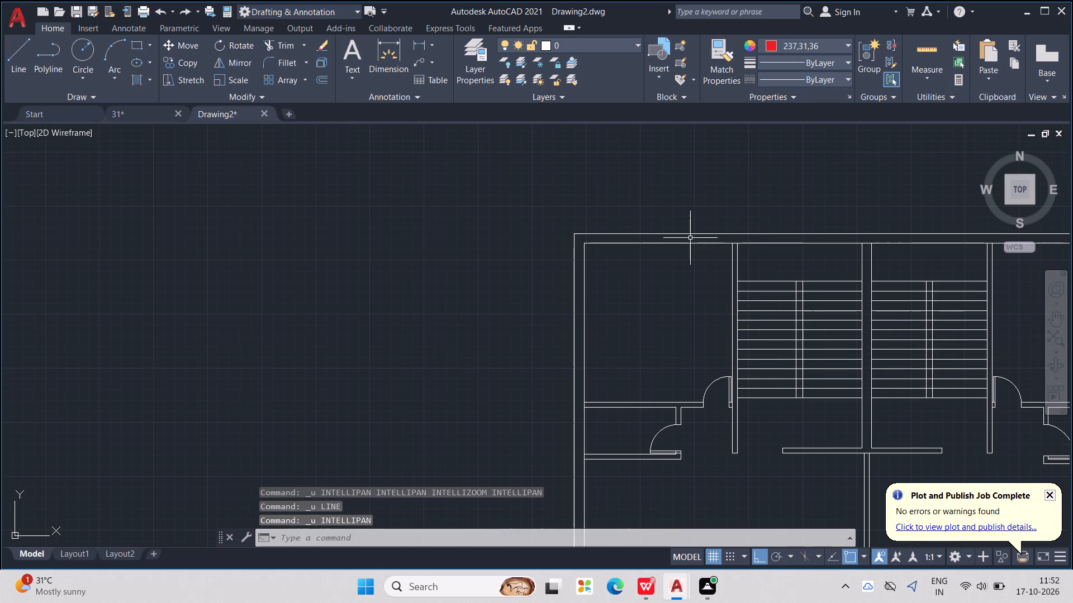
pyautogui.hotkey('ctrl', 'y')
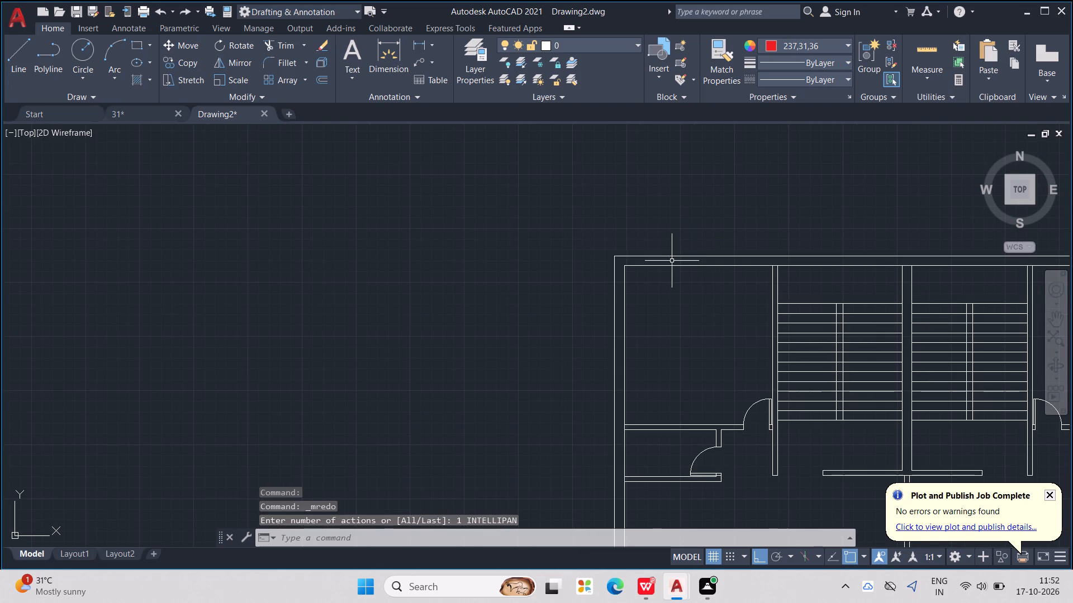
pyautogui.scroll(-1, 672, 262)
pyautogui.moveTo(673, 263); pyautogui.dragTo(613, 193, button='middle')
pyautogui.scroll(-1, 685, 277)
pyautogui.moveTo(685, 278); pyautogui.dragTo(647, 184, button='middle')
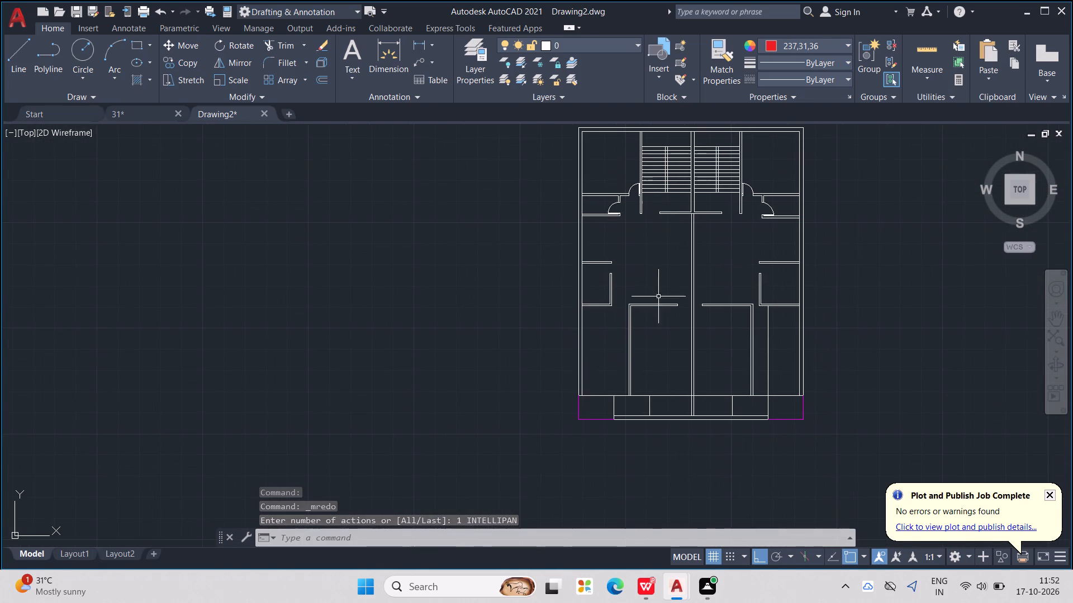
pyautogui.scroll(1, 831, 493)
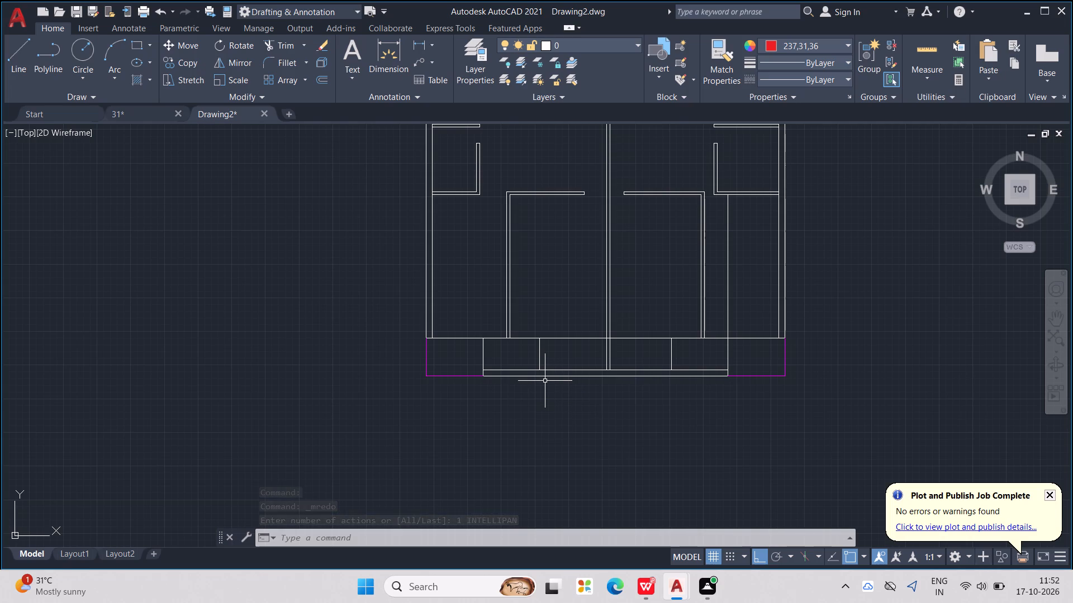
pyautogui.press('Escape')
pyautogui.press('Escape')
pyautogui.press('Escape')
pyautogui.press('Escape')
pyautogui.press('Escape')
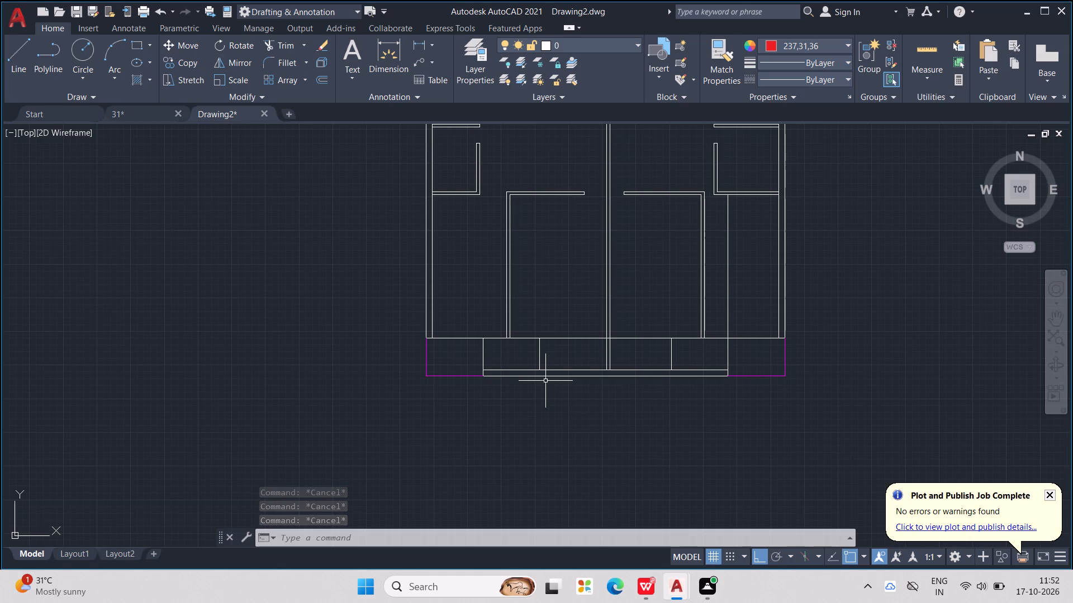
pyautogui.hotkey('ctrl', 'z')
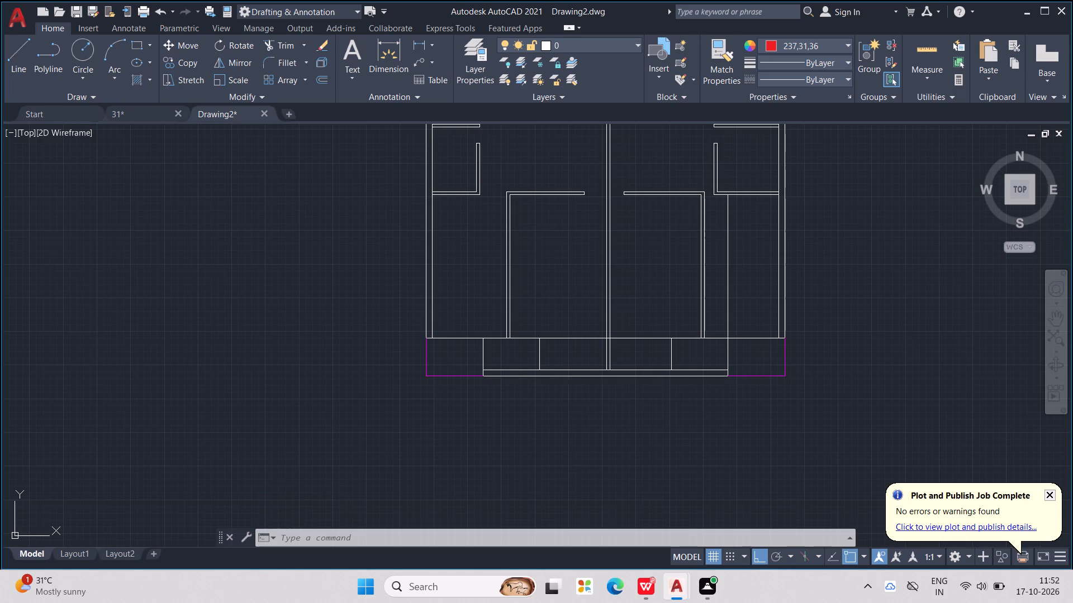
# Set the current object colour to Magenta.
pyautogui.scroll(-2, 545, 381)
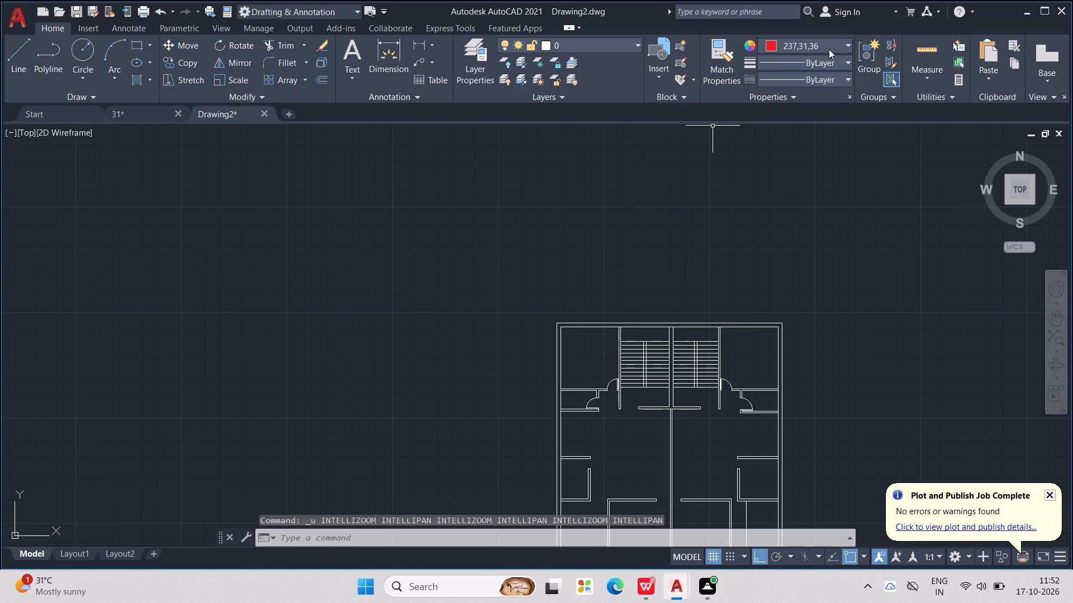
pyautogui.click(832, 44)
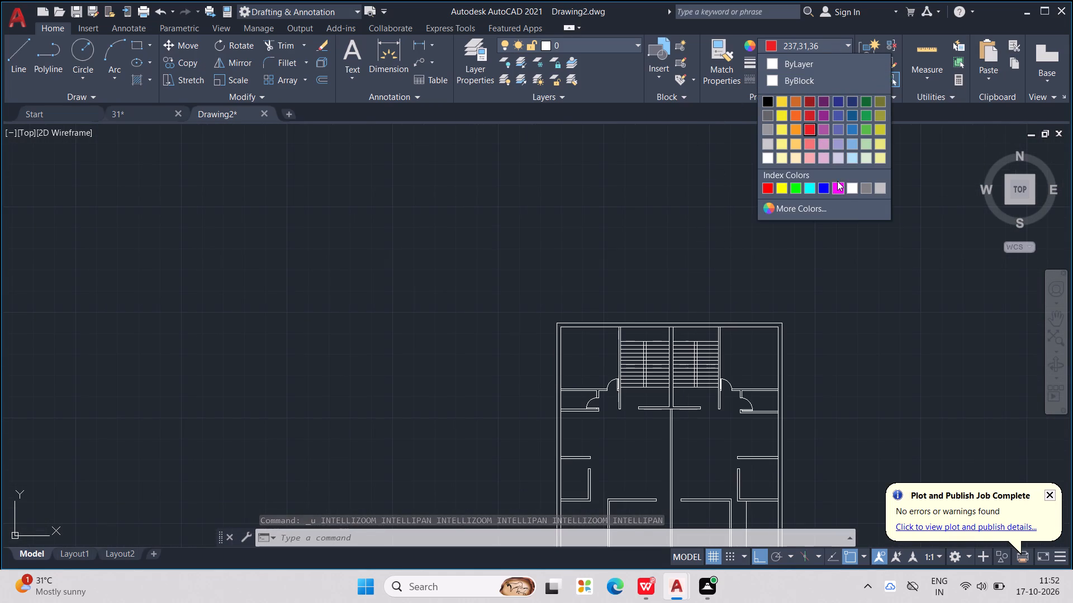
pyautogui.click(837, 181)
# Delete the two magenta horizontal lines at the floor plan's bottom-left and bottom-right corners.
pyautogui.scroll(-1, 700, 231)
pyautogui.moveTo(700, 231); pyautogui.dragTo(694, 141, button='middle')
pyautogui.scroll(2, 588, 434)
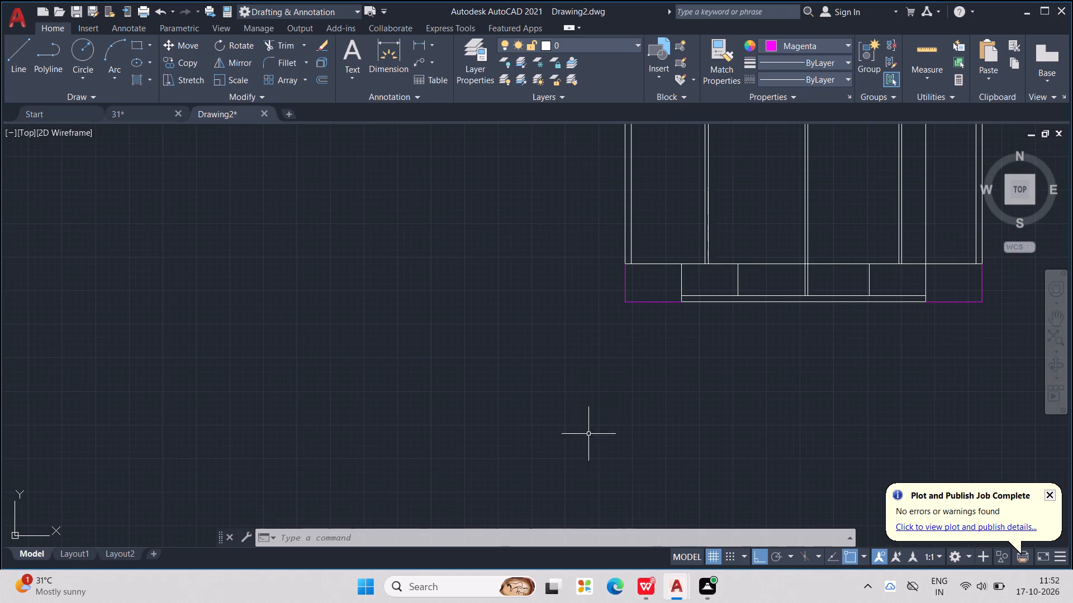
pyautogui.scroll(2, 641, 275)
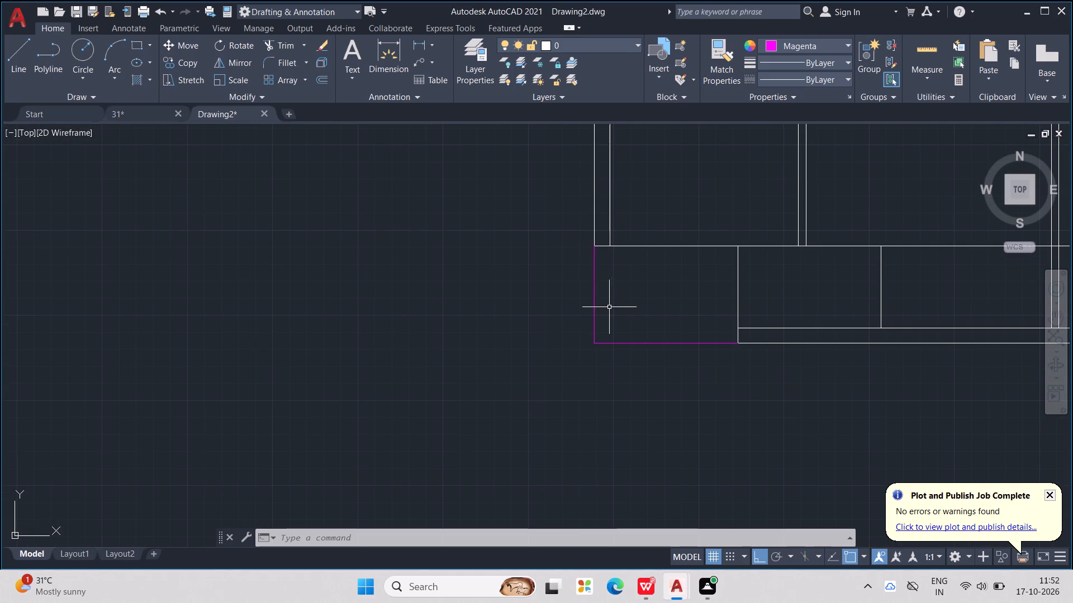
pyautogui.press('Escape')
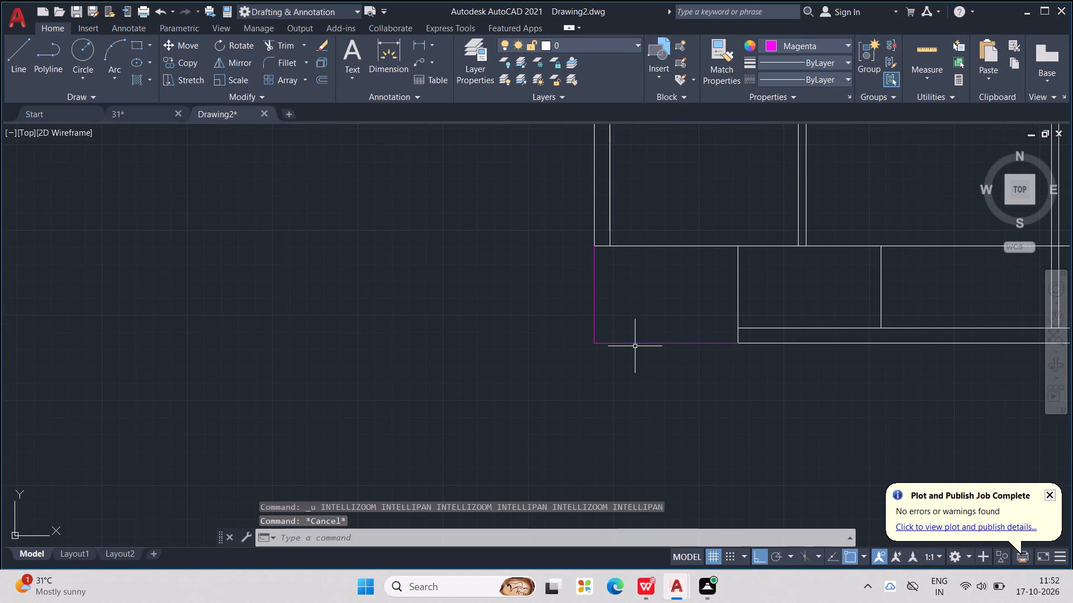
pyautogui.click(636, 343)
pyautogui.scroll(-3, 637, 343)
pyautogui.scroll(-2, 709, 365)
pyautogui.scroll(2, 777, 345)
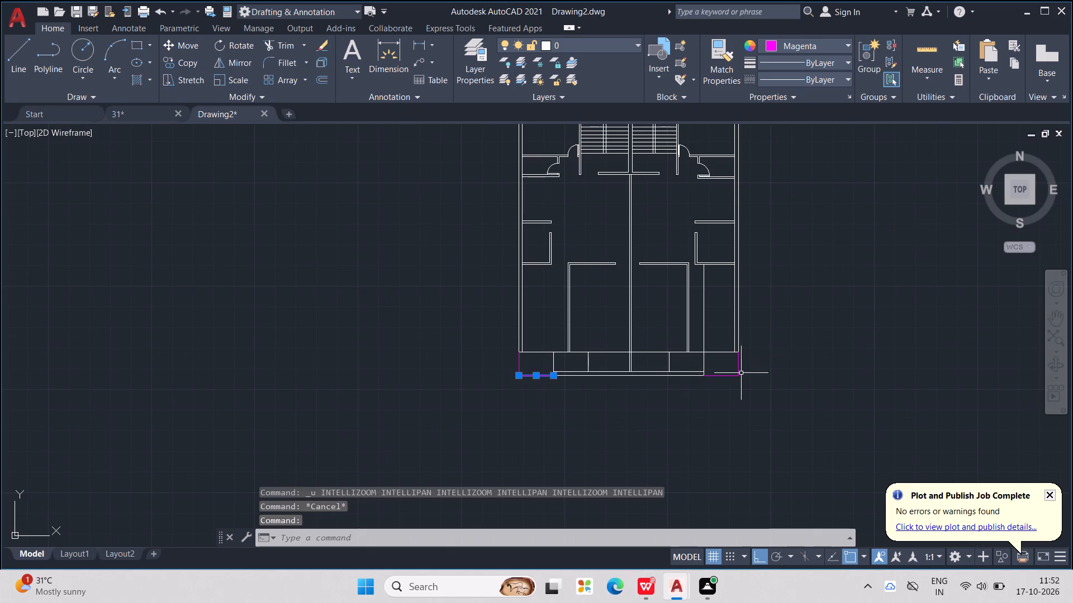
pyautogui.scroll(2, 739, 375)
pyautogui.click(673, 379)
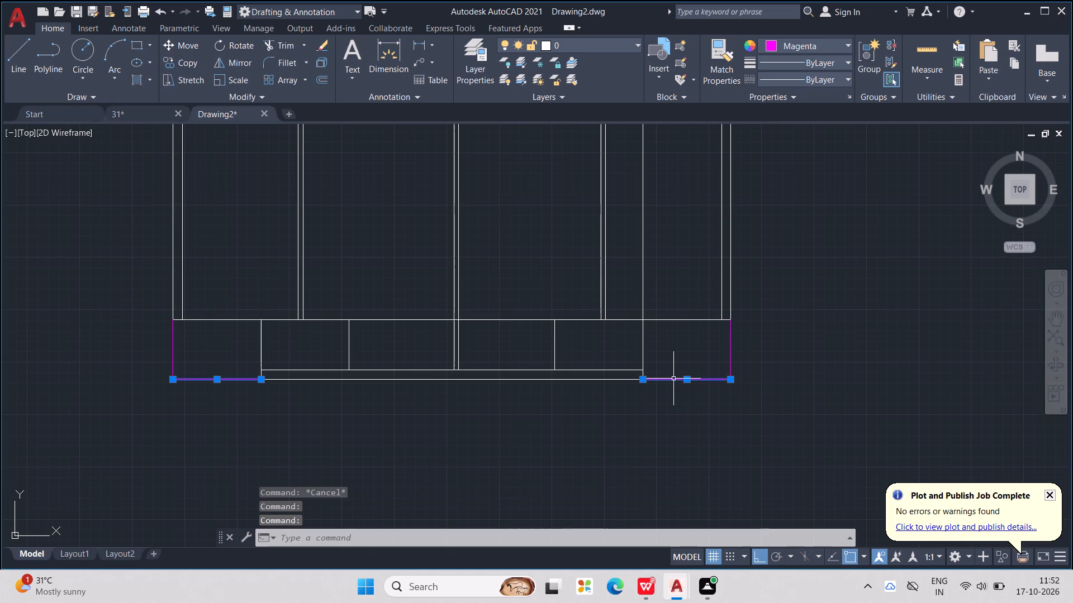
pyautogui.press('Delete')
pyautogui.press('Delete')
pyautogui.press('Delete')
pyautogui.press('Delete')
# Draw a magenta horizontal line from the right end of the bottom strip's inner line past the right magenta vertical line.
pyautogui.press('l')
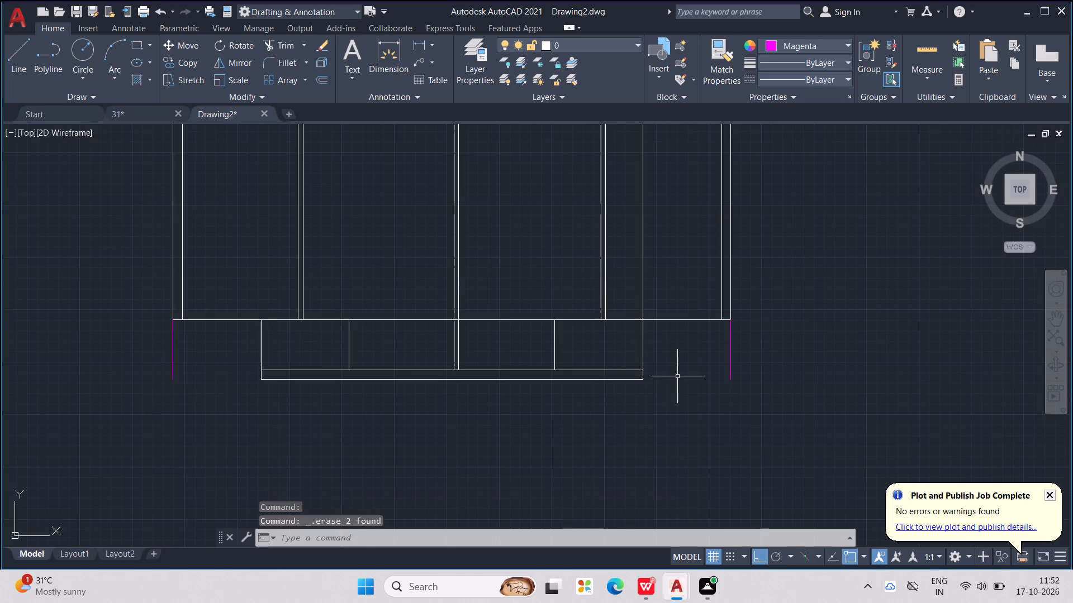
pyautogui.press('Return')
pyautogui.scroll(1, 746, 372)
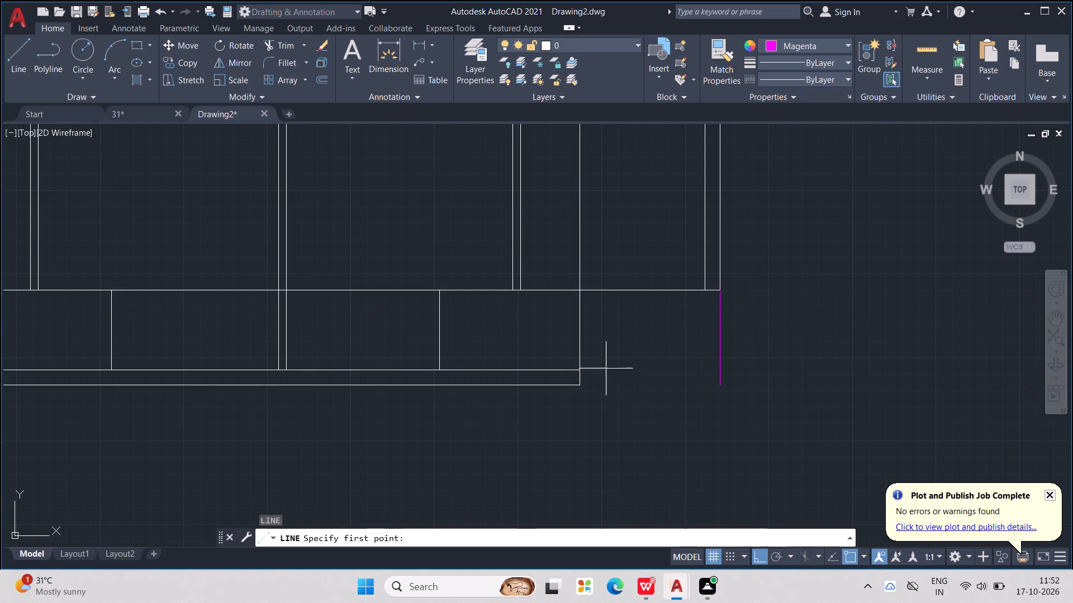
pyautogui.click(582, 372)
pyautogui.click(794, 370)
pyautogui.scroll(-2, 794, 370)
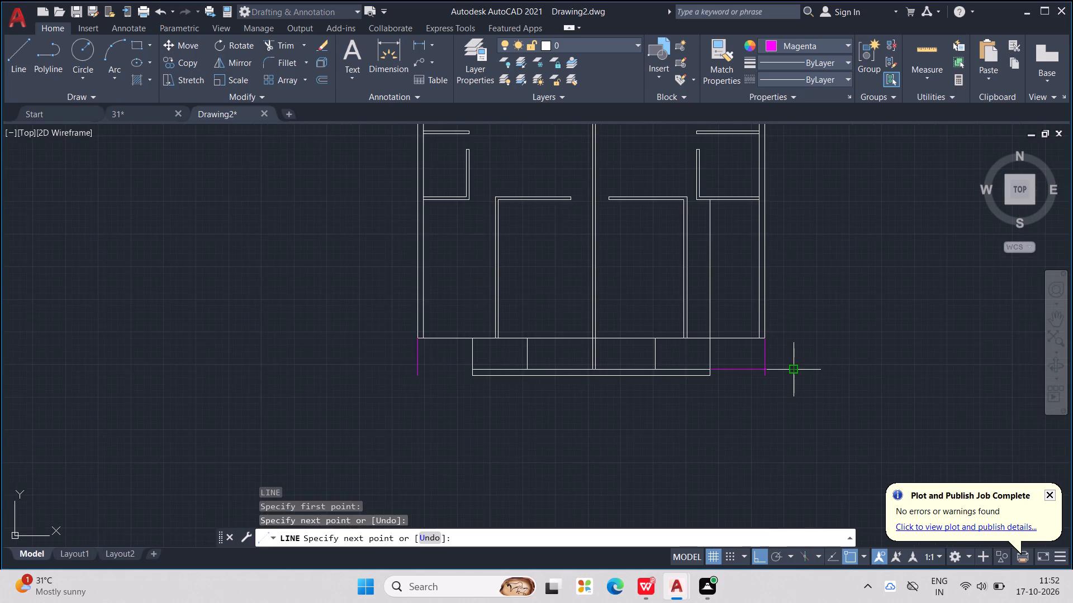
pyautogui.scroll(-3, 794, 370)
pyautogui.scroll(2, 622, 401)
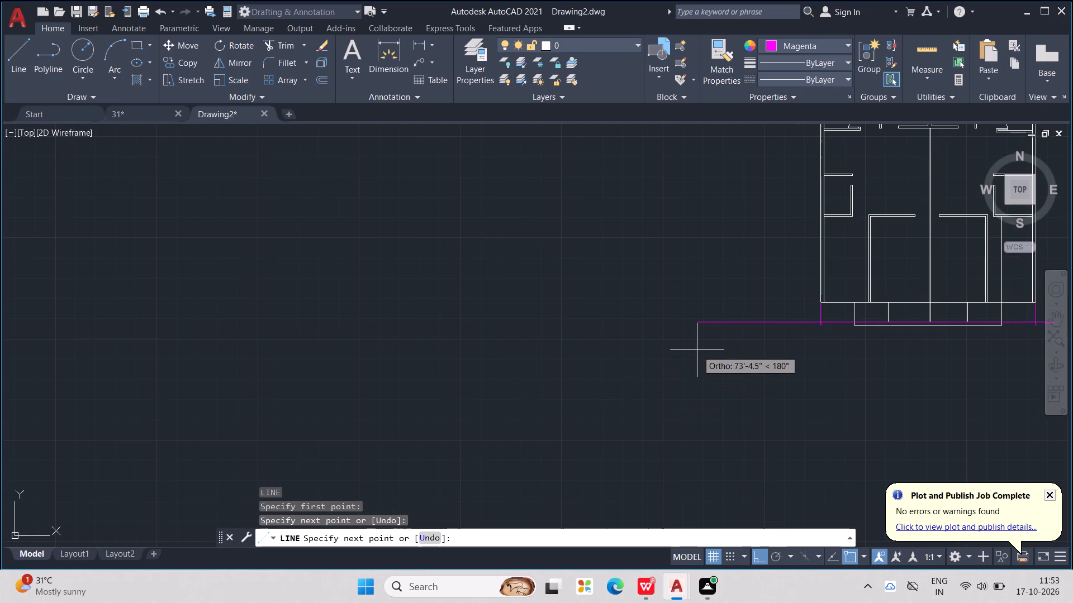
pyautogui.press('Escape')
pyautogui.press('Escape')
pyautogui.press('Escape')
# Draw a magenta horizontal line from the left end of the bottom strip's inner line past the left magenta vertical line.
pyautogui.press('l')
pyautogui.press('Return')
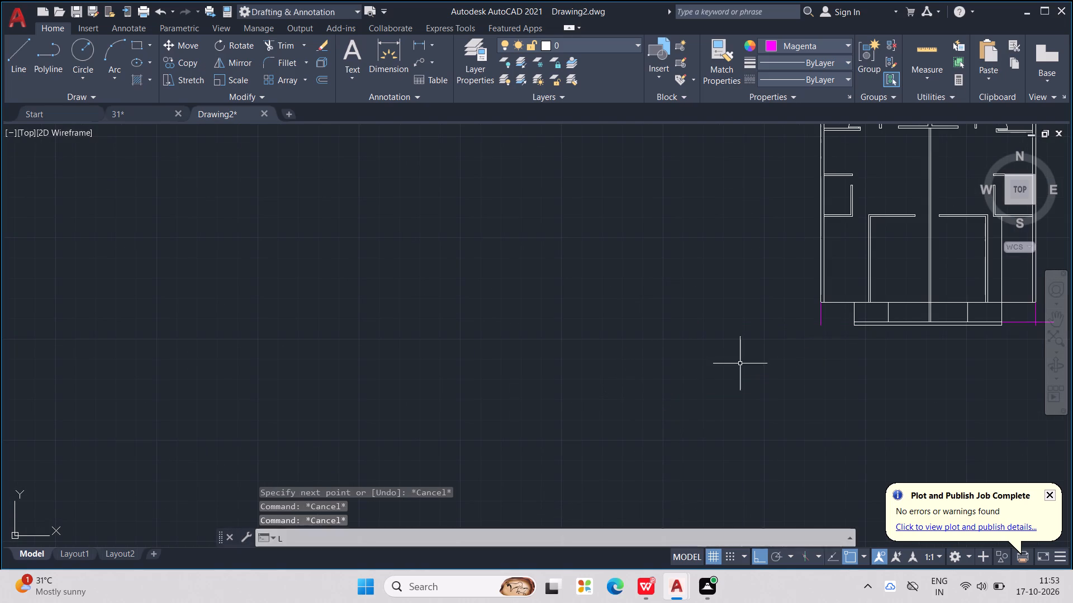
pyautogui.scroll(1, 809, 338)
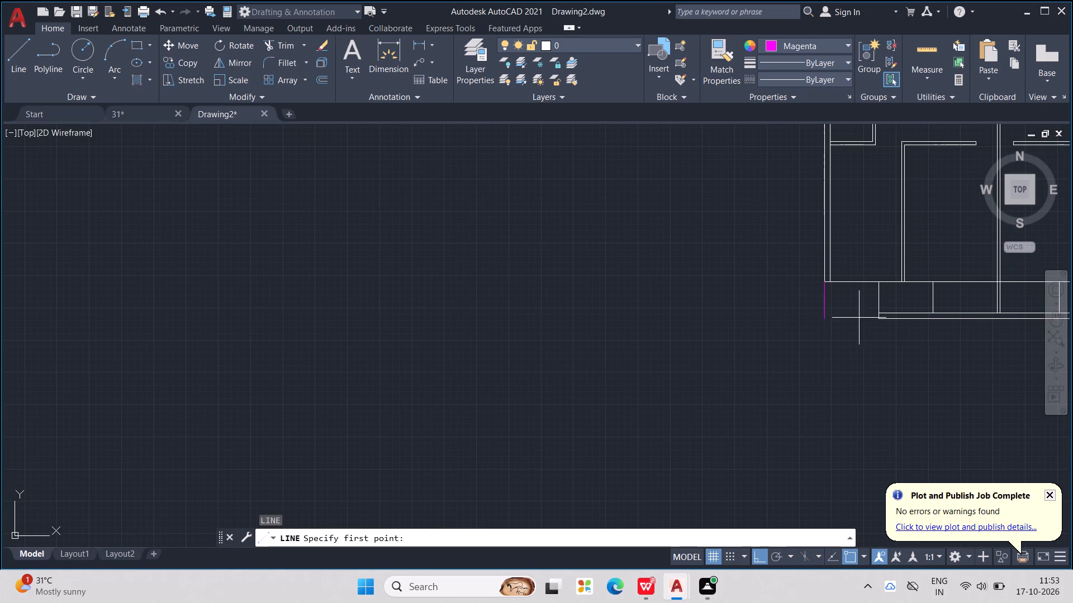
pyautogui.click(878, 315)
pyautogui.click(781, 319)
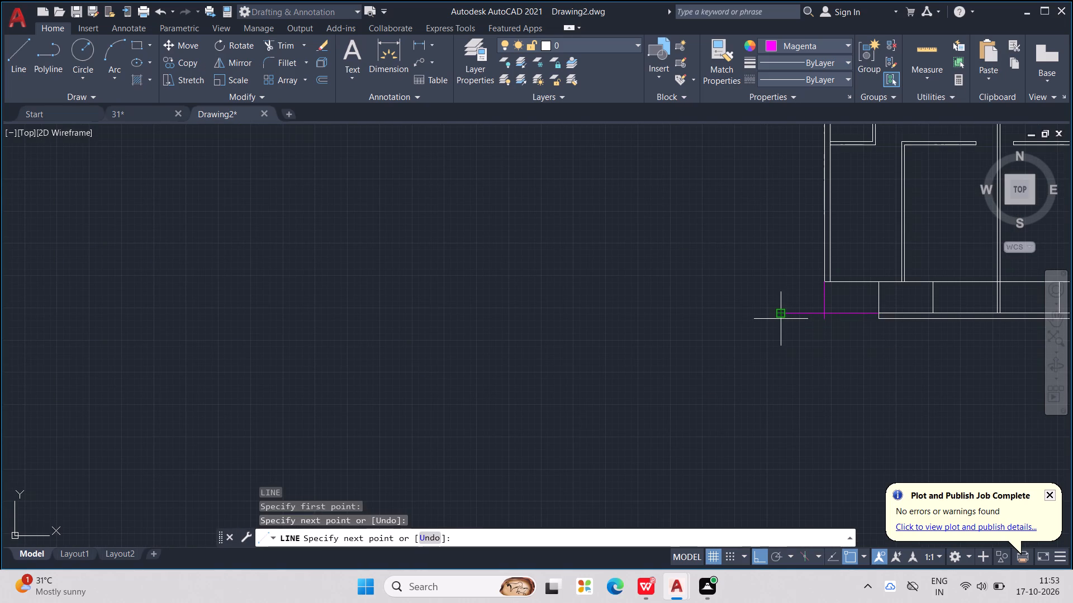
pyautogui.moveTo(781, 319); pyautogui.dragTo(648, 315, button='middle')
pyautogui.press('Escape')
pyautogui.press('Escape')
pyautogui.scroll(2, 697, 309)
pyautogui.press('Escape')
pyautogui.press('Escape')
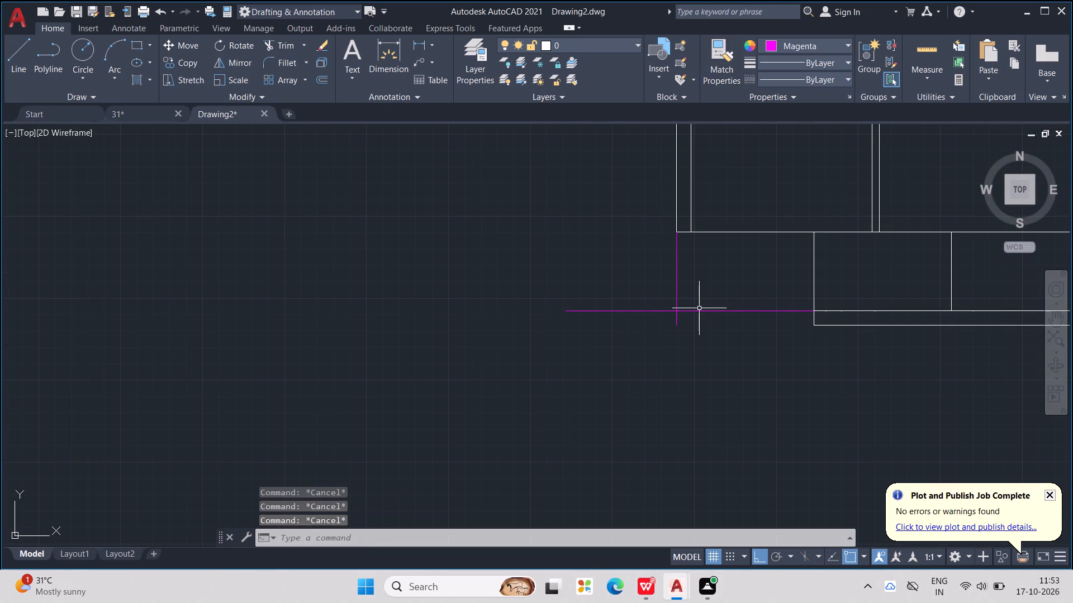
# Trim the overhanging ends of the magenta horizontal and vertical lines at the plan's bottom-left corner.
pyautogui.write('TR')
pyautogui.press('Return')
pyautogui.moveTo(643, 296); pyautogui.dragTo(650, 299)
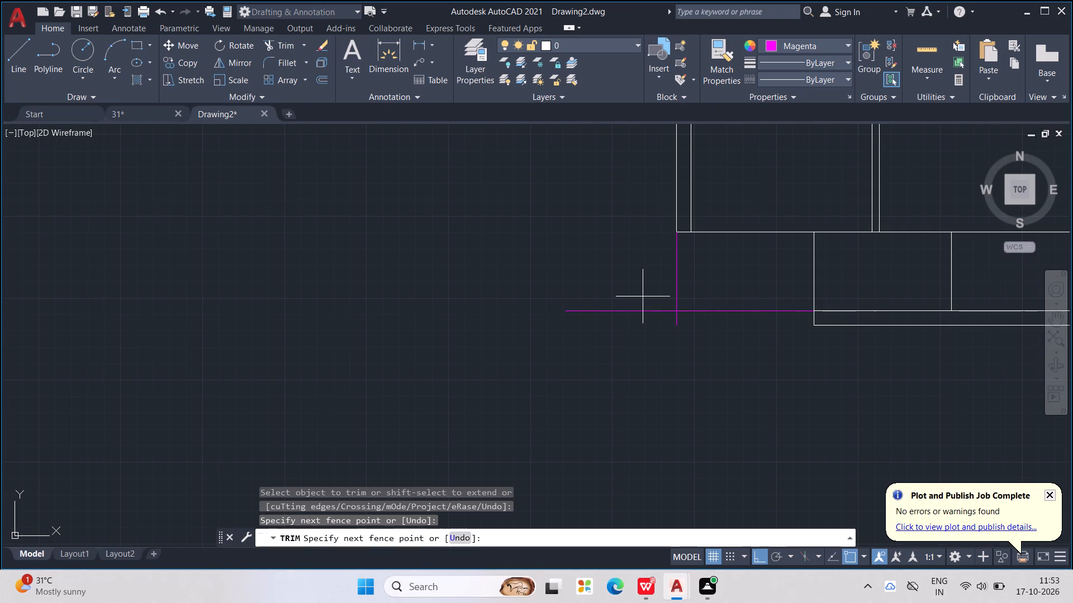
pyautogui.moveTo(650, 299); pyautogui.dragTo(680, 319)
pyautogui.hotkey('ctrl', 'z')
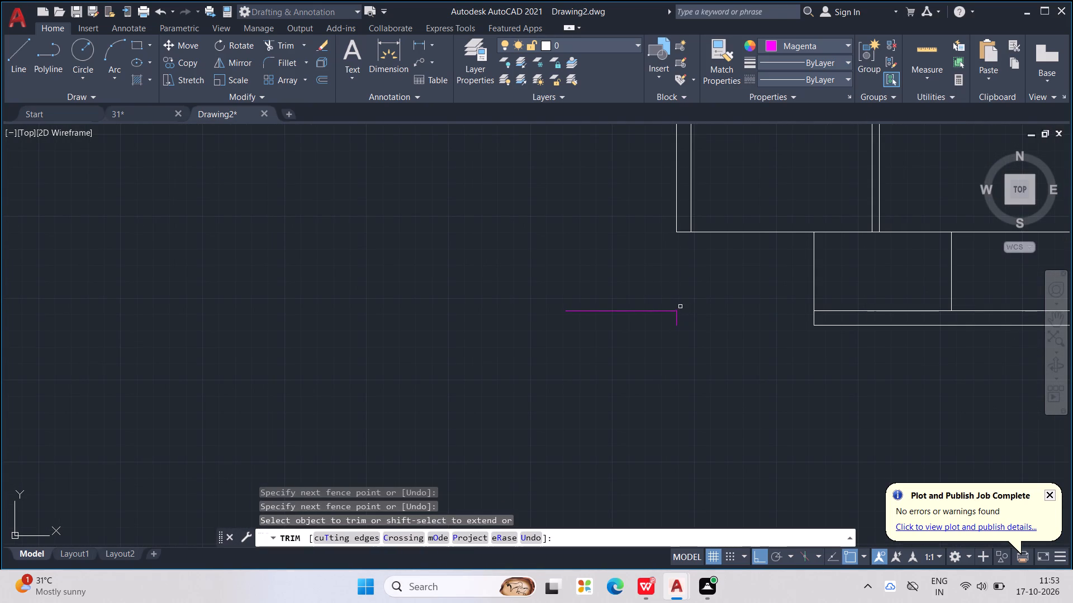
pyautogui.moveTo(633, 302); pyautogui.dragTo(643, 326)
pyautogui.moveTo(687, 318); pyautogui.dragTo(678, 314)
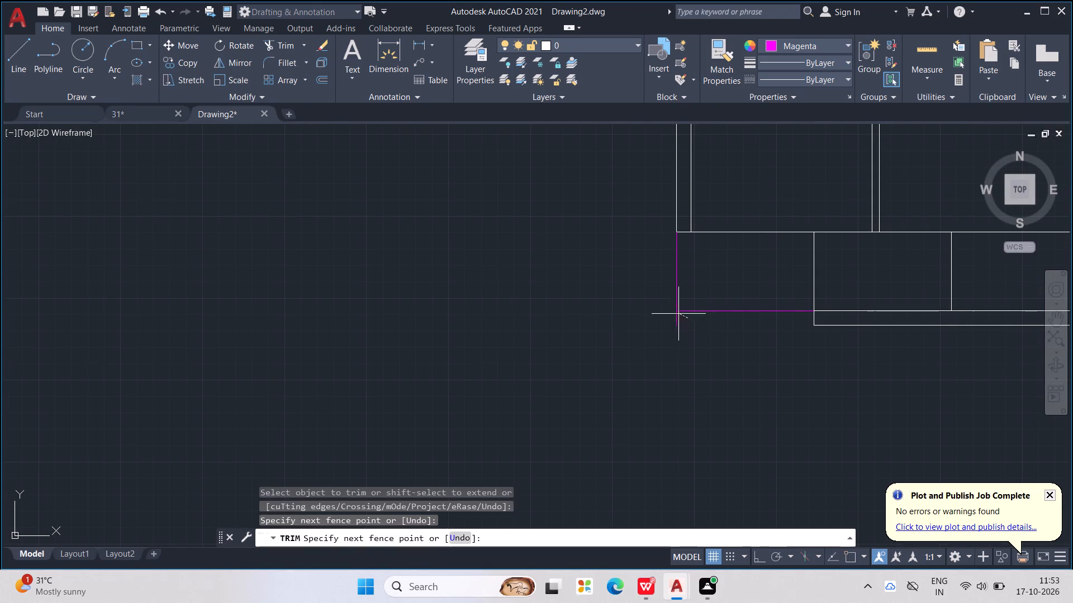
pyautogui.moveTo(678, 314); pyautogui.dragTo(662, 313)
# Trim the overhanging ends of the magenta horizontal and vertical lines at the plan's bottom-right corner.
pyautogui.scroll(-5, 666, 310)
pyautogui.moveTo(614, 356); pyautogui.dragTo(588, 356, button='middle')
pyautogui.scroll(2, 752, 357)
pyautogui.moveTo(685, 281); pyautogui.dragTo(703, 367, button='middle')
pyautogui.scroll(-1, 703, 367)
pyautogui.scroll(2, 699, 345)
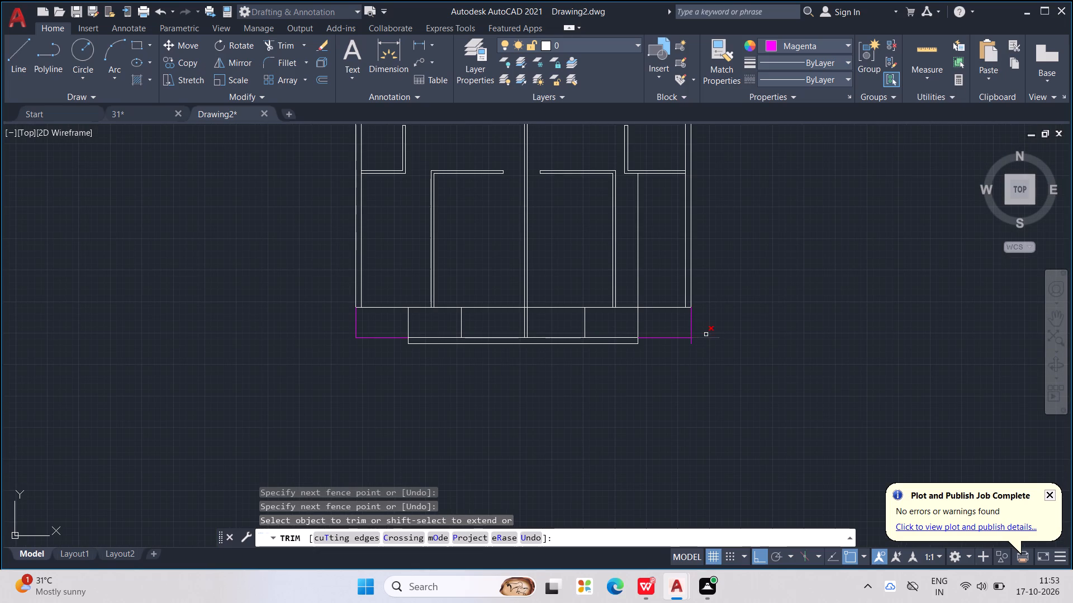
pyautogui.moveTo(706, 333); pyautogui.dragTo(692, 343)
pyautogui.scroll(4, 691, 343)
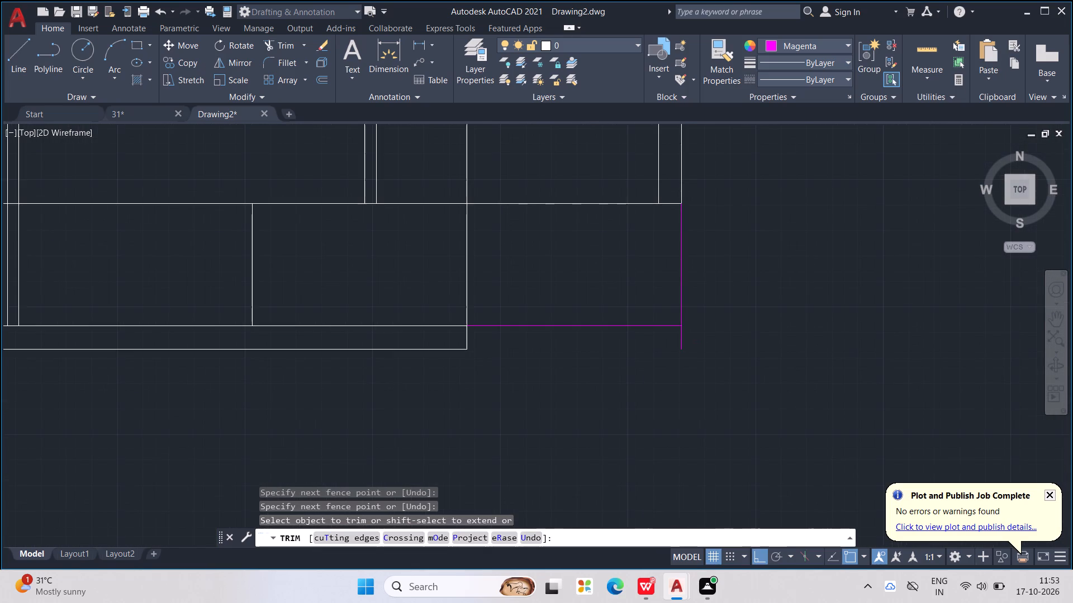
pyautogui.moveTo(674, 338); pyautogui.dragTo(664, 338)
pyautogui.scroll(-5, 663, 339)
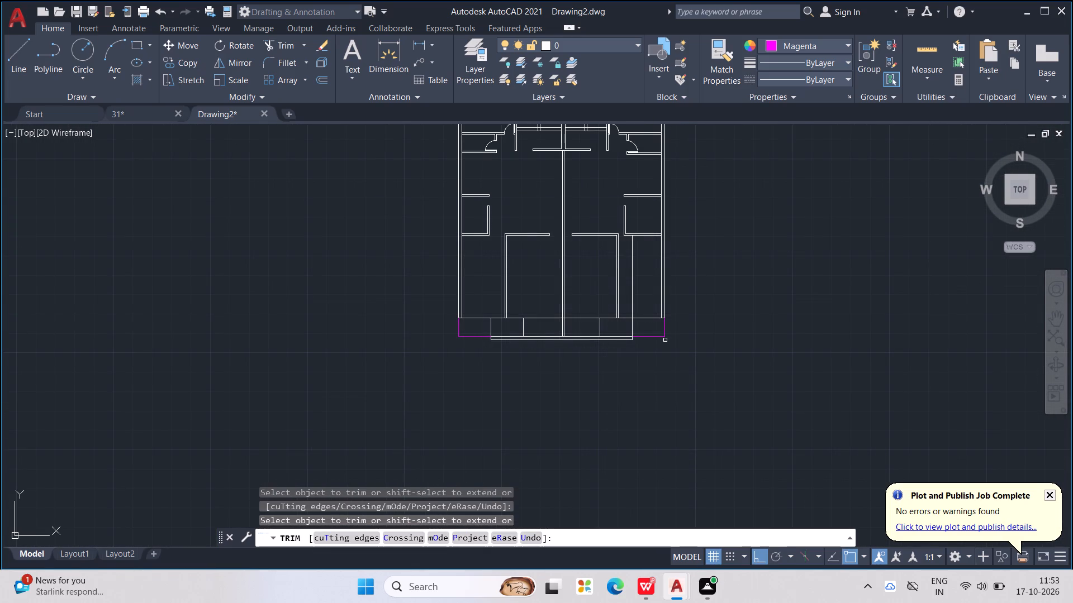
pyautogui.moveTo(630, 357); pyautogui.dragTo(673, 401, button='middle')
pyautogui.scroll(-1, 643, 372)
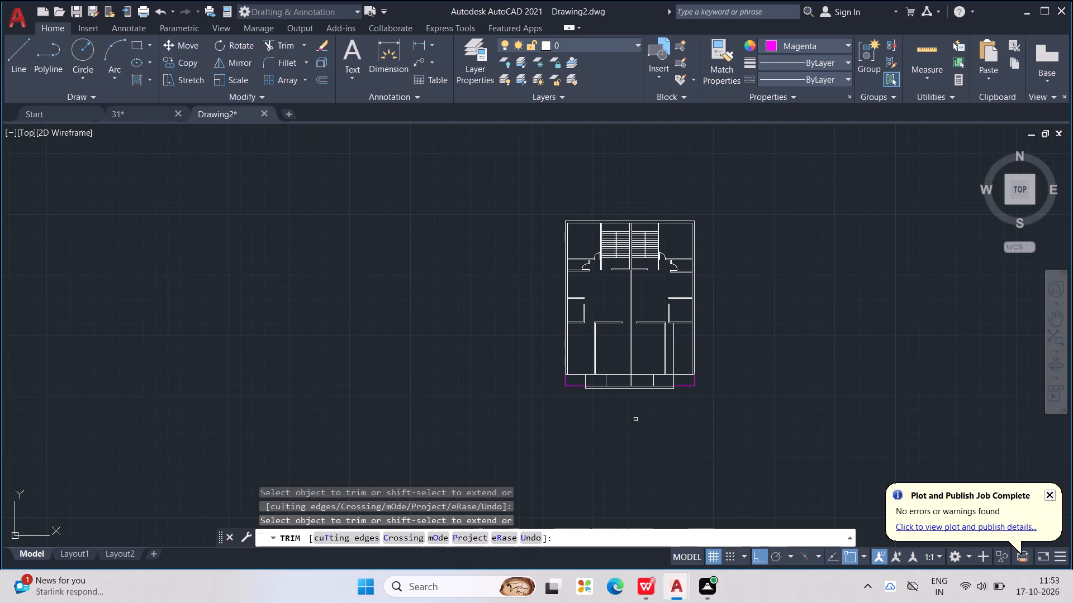
pyautogui.moveTo(630, 429); pyautogui.dragTo(648, 454, button='middle')
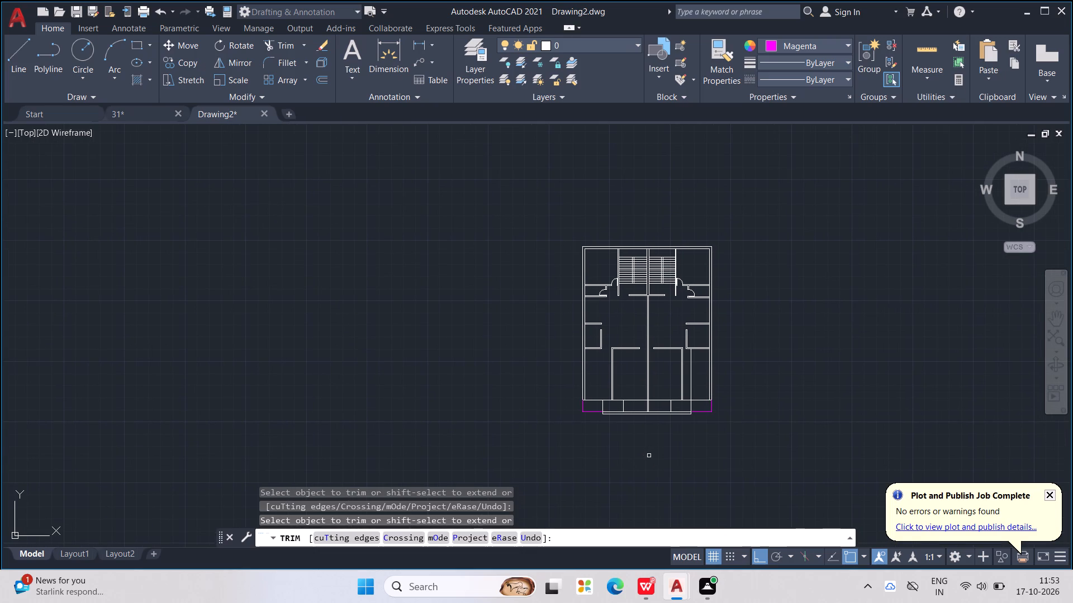
pyautogui.press('Escape')
pyautogui.press('Escape')
pyautogui.press('Escape')
pyautogui.press('Escape')
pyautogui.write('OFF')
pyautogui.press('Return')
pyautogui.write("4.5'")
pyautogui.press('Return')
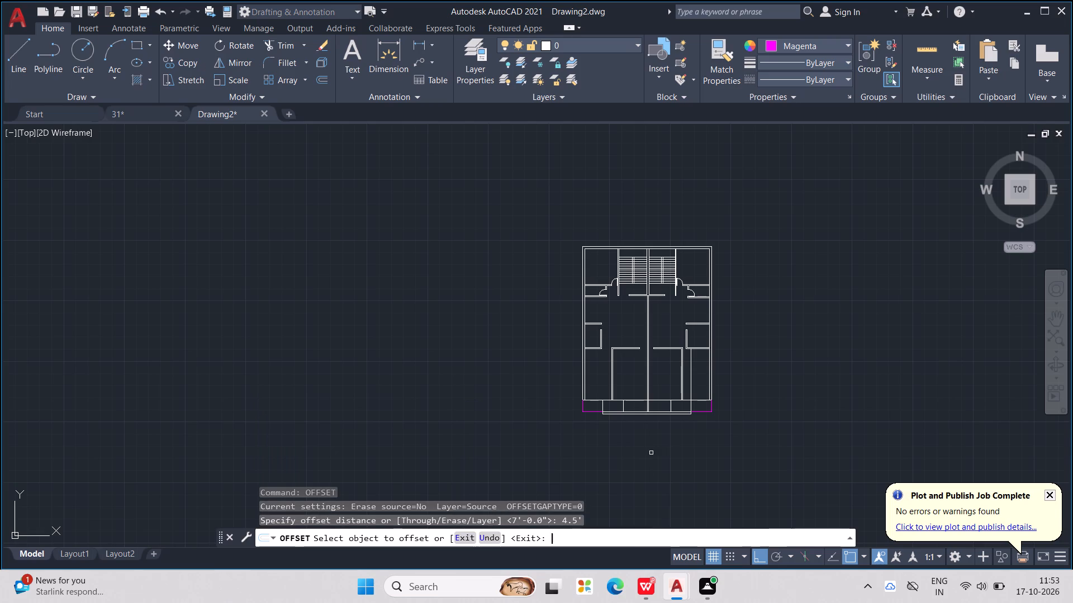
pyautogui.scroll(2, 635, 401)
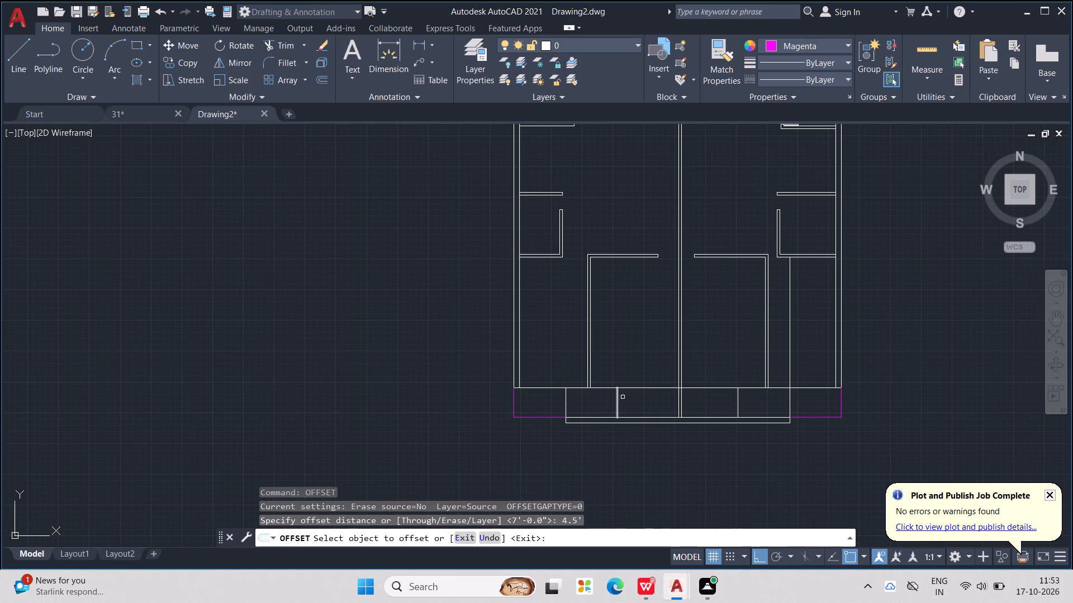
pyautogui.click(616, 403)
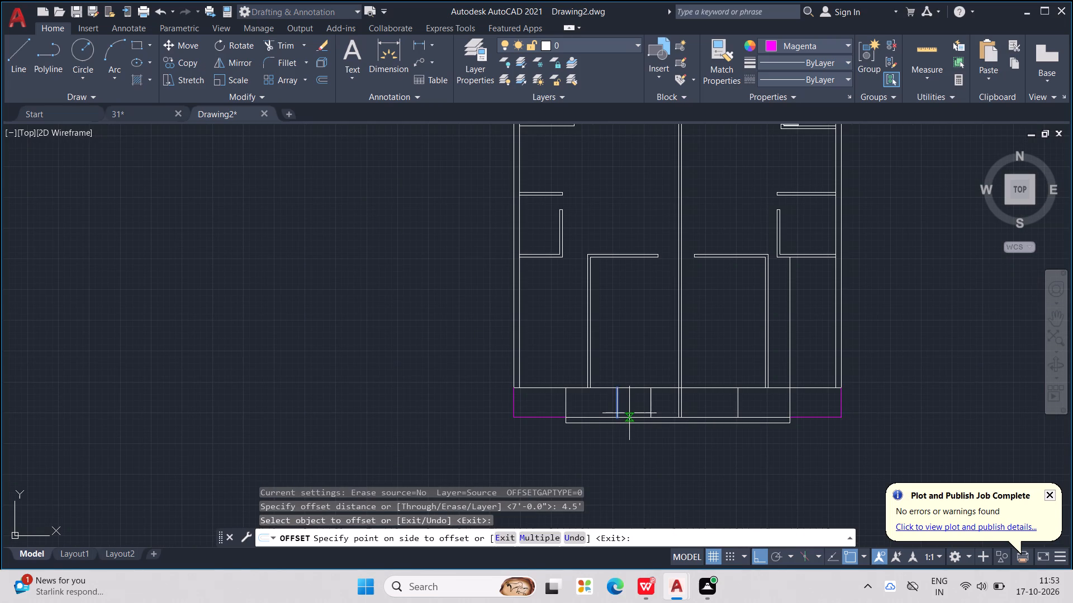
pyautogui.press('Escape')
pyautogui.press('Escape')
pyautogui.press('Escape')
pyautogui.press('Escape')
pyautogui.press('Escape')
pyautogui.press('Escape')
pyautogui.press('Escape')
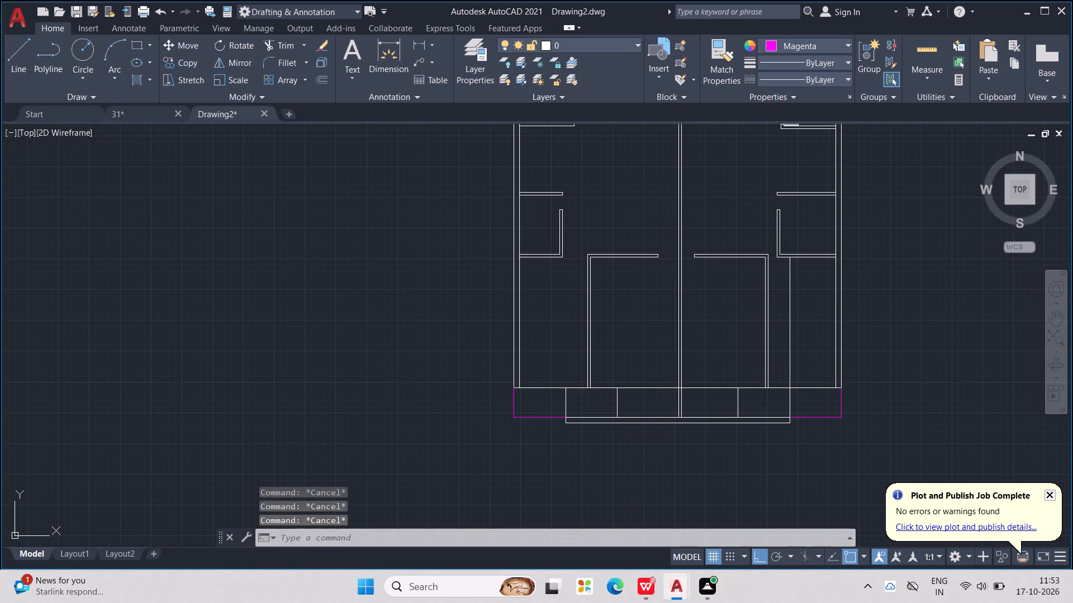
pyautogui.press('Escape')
# Extend the short vertical divider left of the central wall in the bottom strip down to the strip's outermost line.
pyautogui.write('EX')
pyautogui.press('Return')
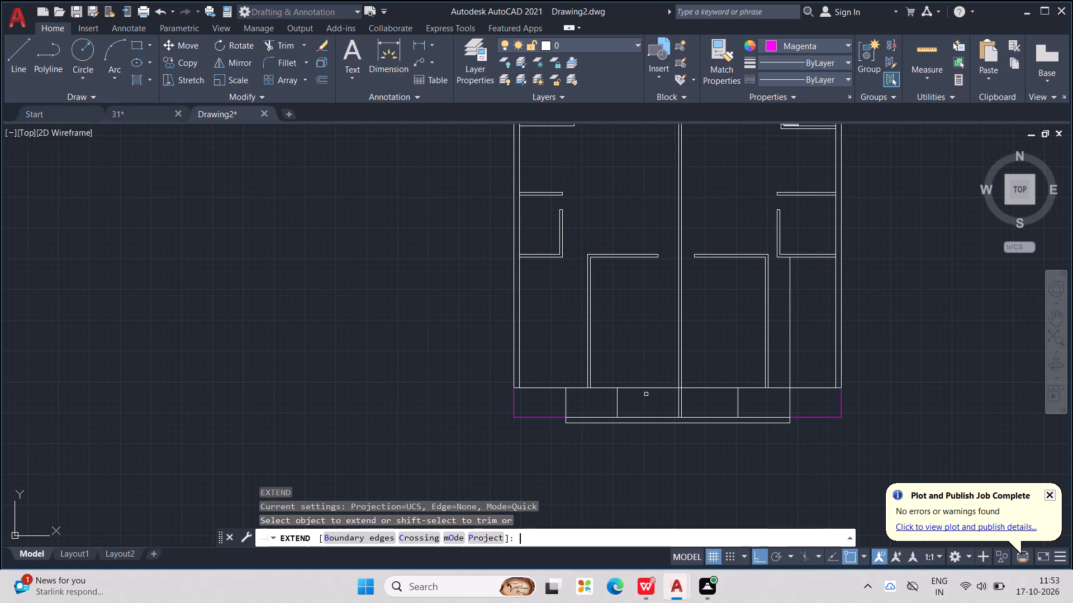
pyautogui.click(616, 408)
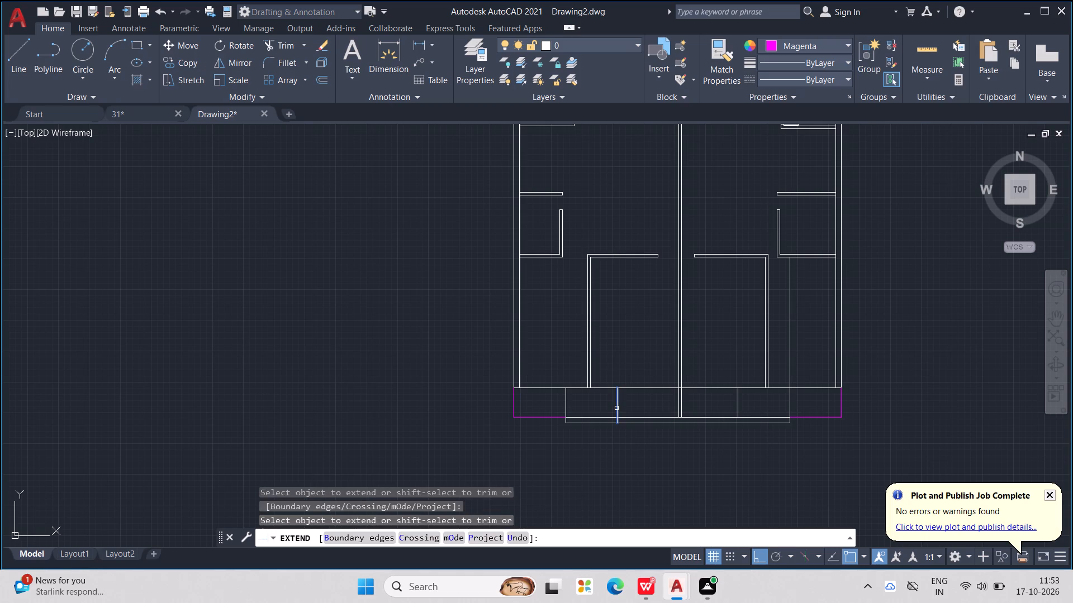
pyautogui.press('Escape')
pyautogui.press('Escape')
pyautogui.press('Escape')
pyautogui.press('Escape')
pyautogui.press('Escape')
pyautogui.press('Escape')
pyautogui.press('Escape')
pyautogui.press('Escape')
pyautogui.press('Escape')
pyautogui.press('Escape')
pyautogui.press('Escape')
pyautogui.press('Escape')
pyautogui.press('Escape')
pyautogui.press('Escape')
pyautogui.press('Escape')
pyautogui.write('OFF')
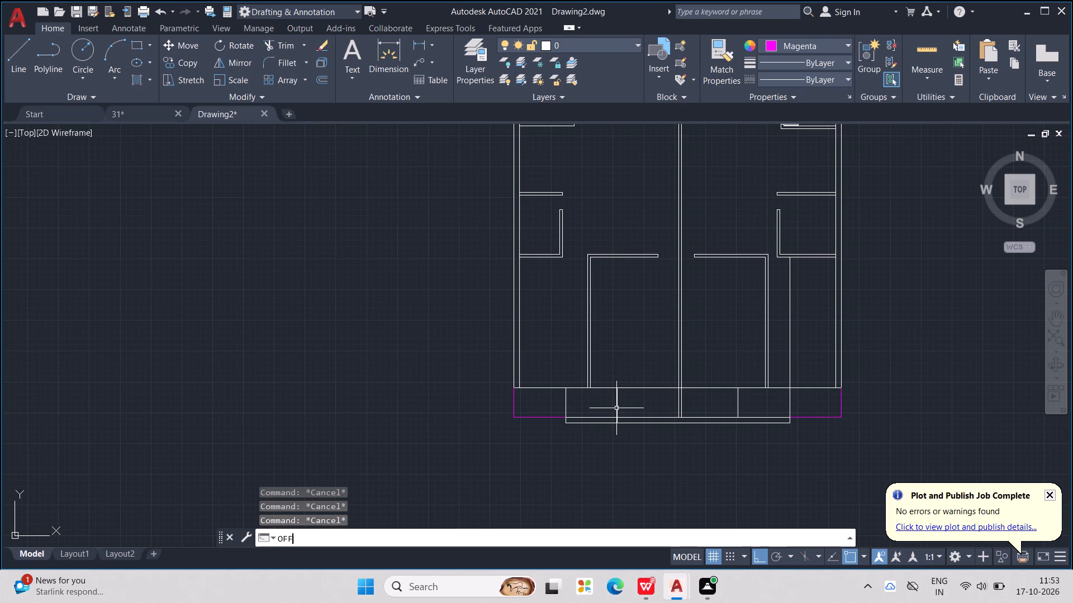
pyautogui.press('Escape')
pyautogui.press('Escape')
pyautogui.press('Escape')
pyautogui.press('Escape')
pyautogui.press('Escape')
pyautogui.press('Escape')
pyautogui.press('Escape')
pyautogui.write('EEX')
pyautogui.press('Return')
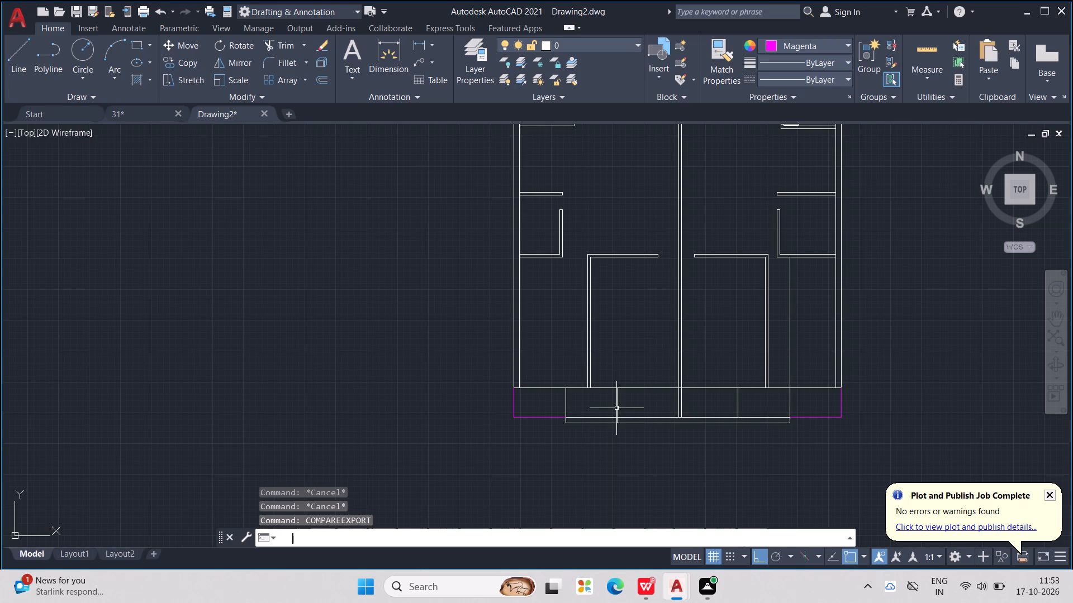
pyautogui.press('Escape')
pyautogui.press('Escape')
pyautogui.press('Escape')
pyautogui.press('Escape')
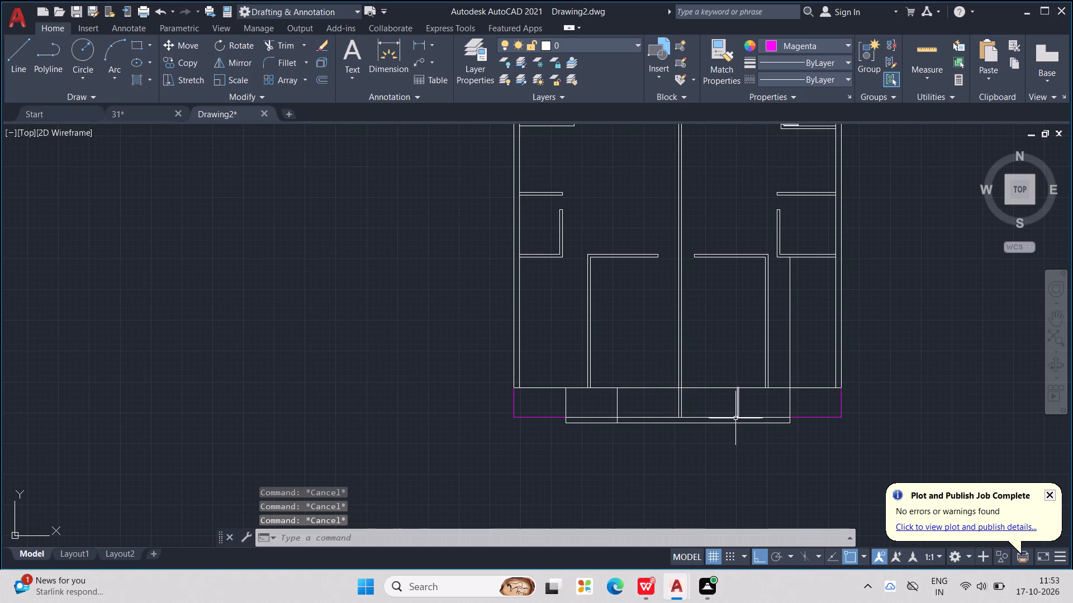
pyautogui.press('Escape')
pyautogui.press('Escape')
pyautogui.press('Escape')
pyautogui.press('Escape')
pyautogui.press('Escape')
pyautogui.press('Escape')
# Extend the matching short vertical divider right of the central wall down to the bottom strip's outermost line.
pyautogui.write('EX')
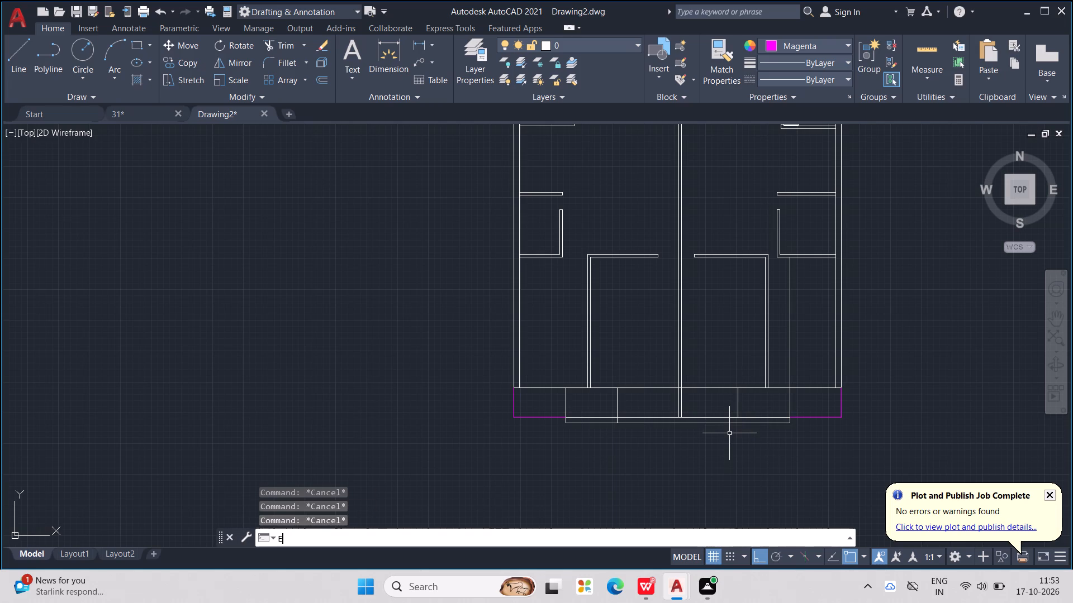
pyautogui.press('Return')
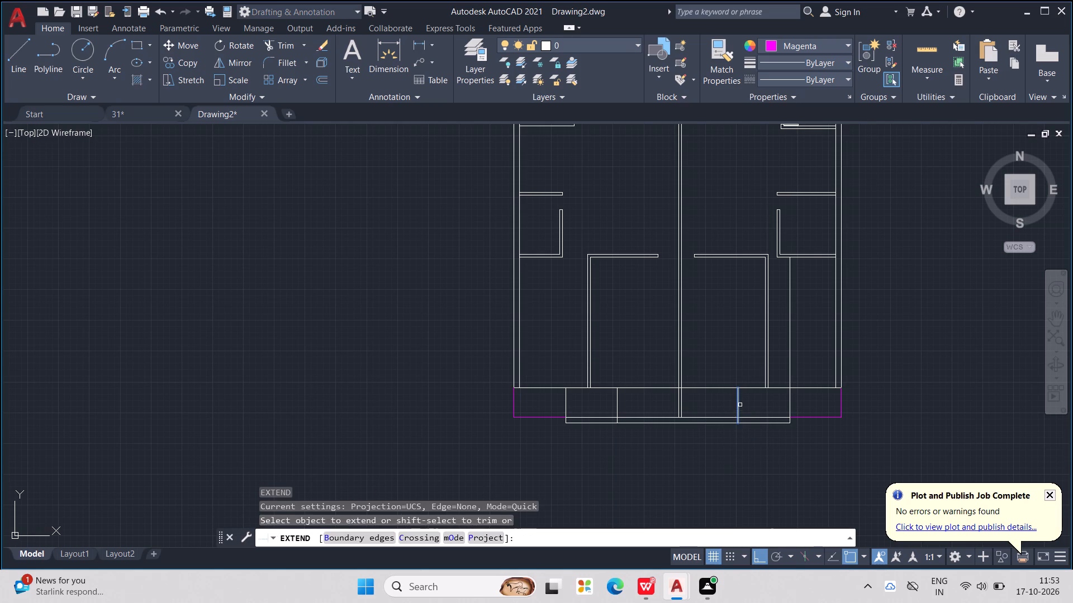
pyautogui.click(740, 405)
pyautogui.press('Escape')
pyautogui.press('Escape')
pyautogui.press('Escape')
pyautogui.press('Escape')
pyautogui.press('Escape')
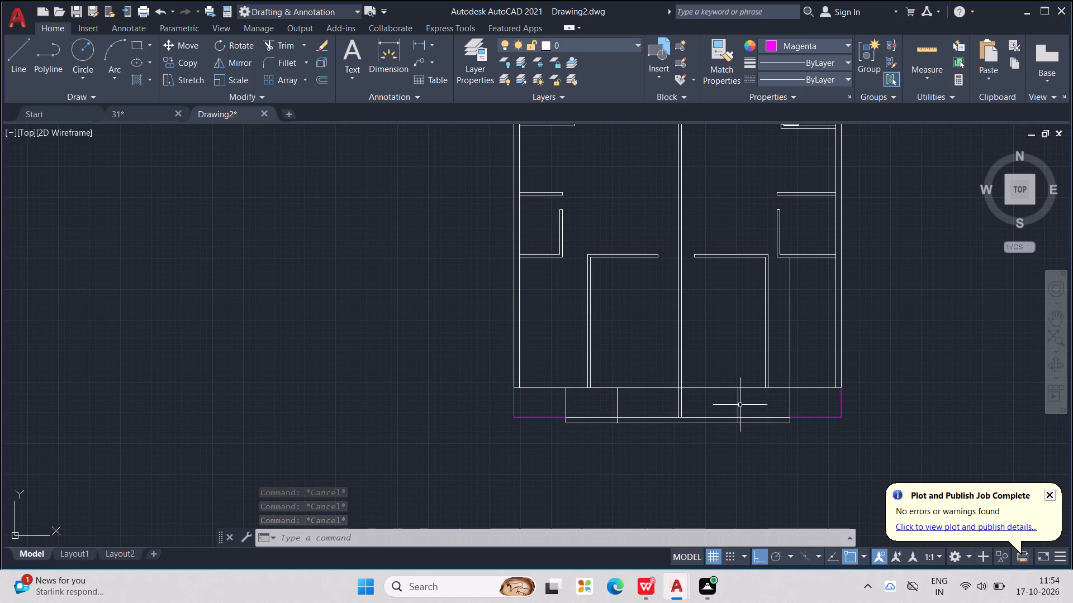
pyautogui.press('Escape')
pyautogui.press('Escape')
pyautogui.press('Escape')
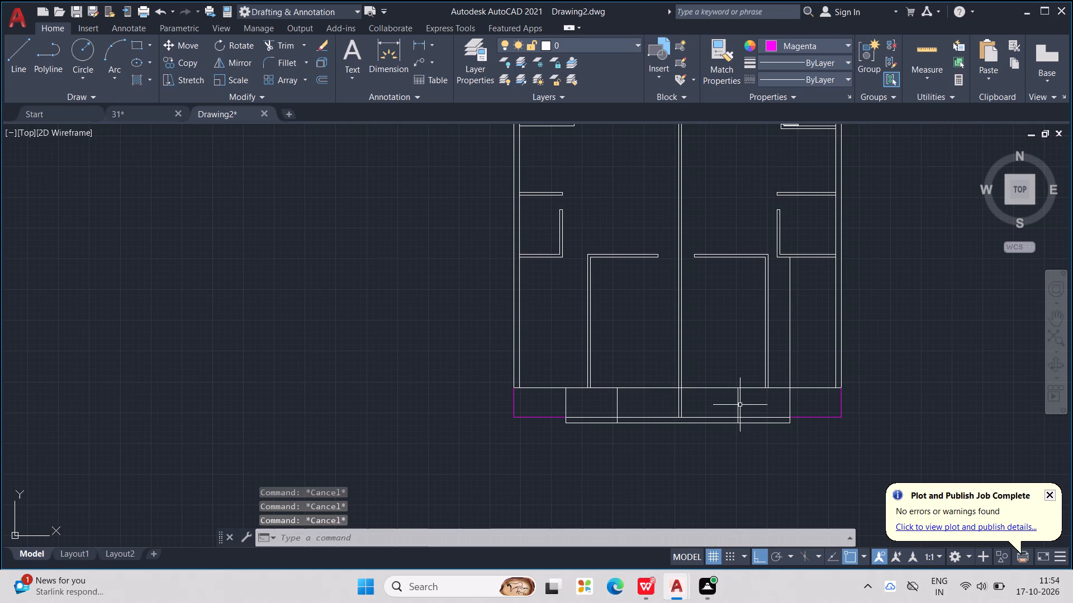
# Offset the two vertical dividers flanking the central wall in the bottom strip by 4.5", each away from the central wall.
pyautogui.write('OFF')
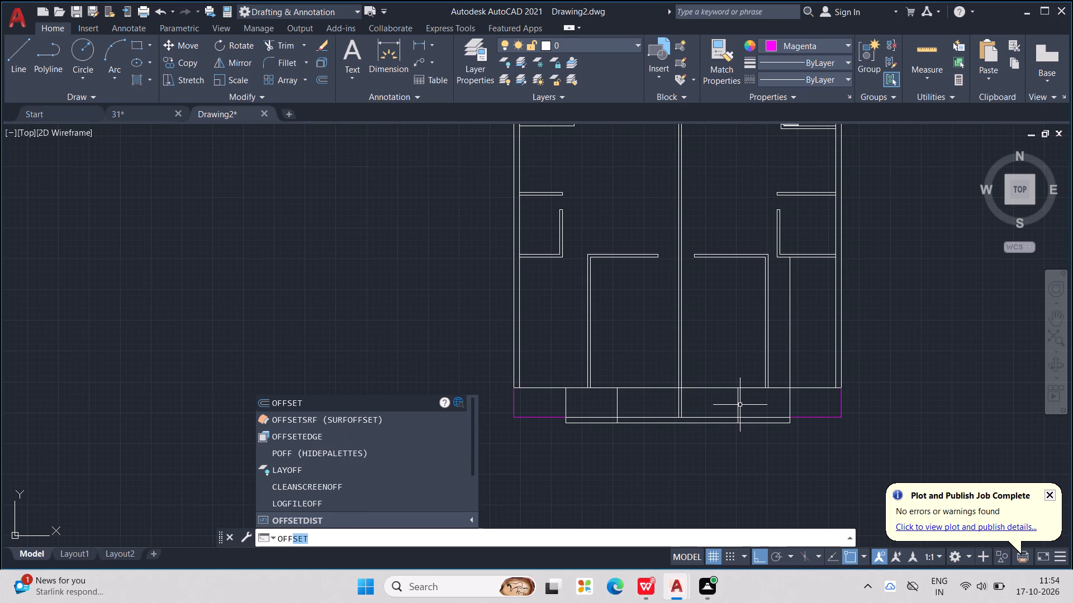
pyautogui.press('Return')
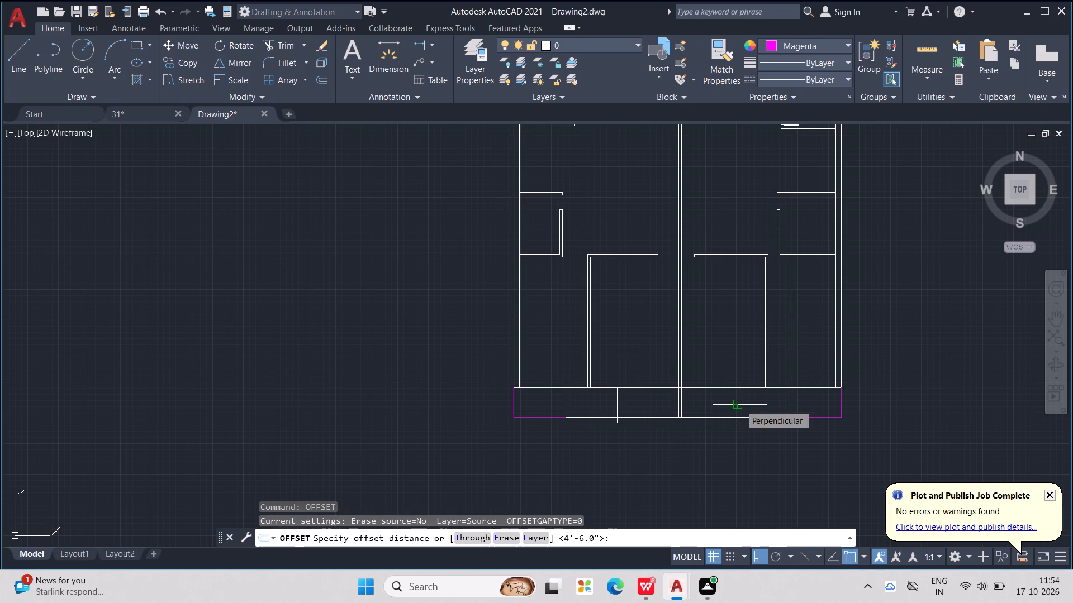
pyautogui.write('4.5"')
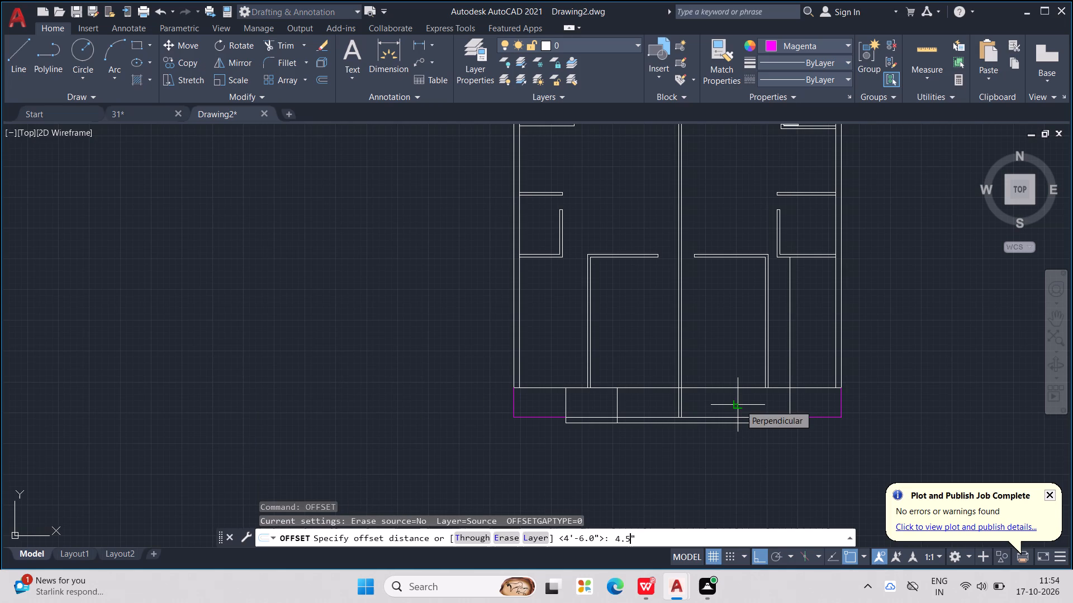
pyautogui.press('Return')
pyautogui.scroll(2, 738, 403)
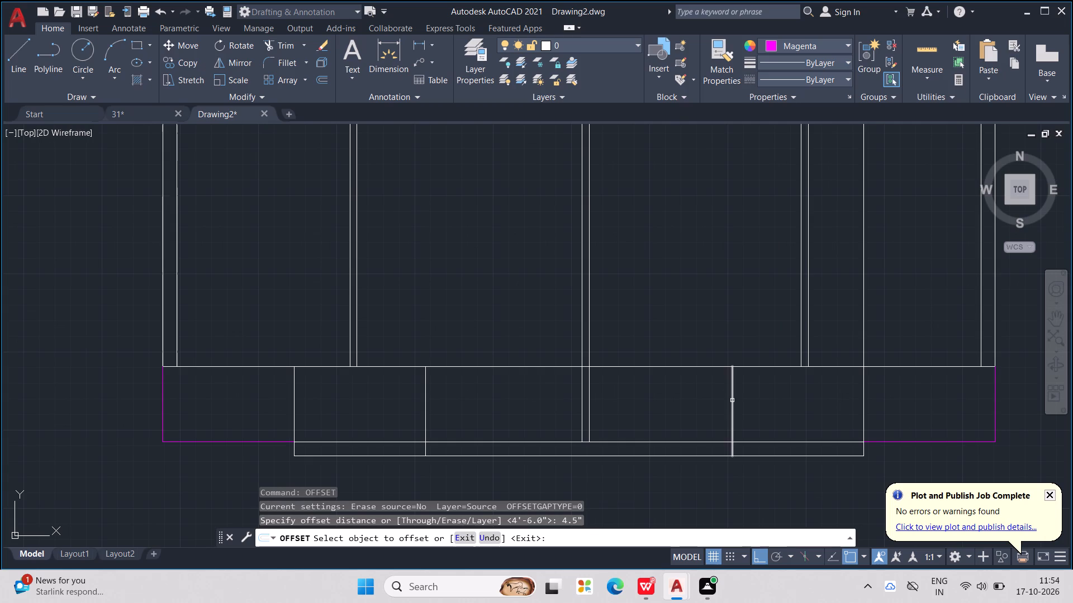
pyautogui.click(732, 400)
pyautogui.click(742, 398)
pyautogui.scroll(-2, 708, 420)
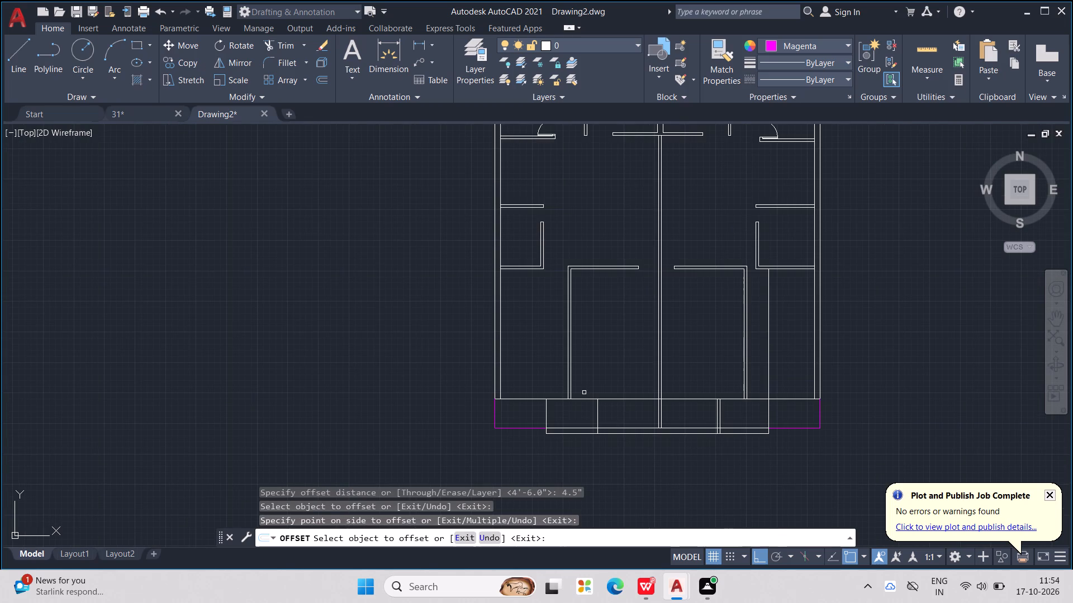
pyautogui.click(599, 414)
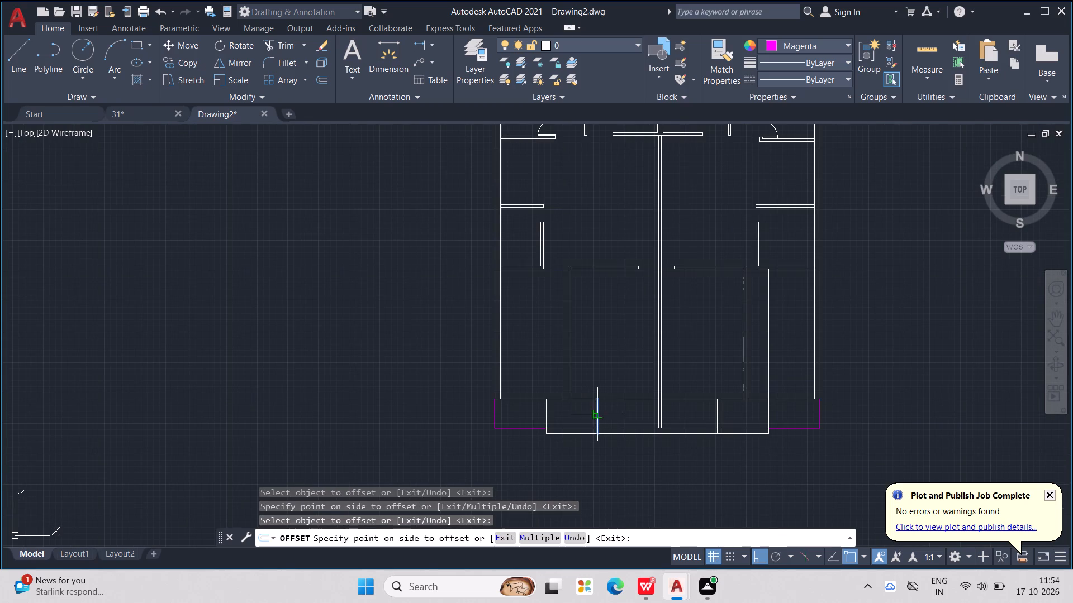
pyautogui.click(585, 411)
pyautogui.scroll(-1, 595, 411)
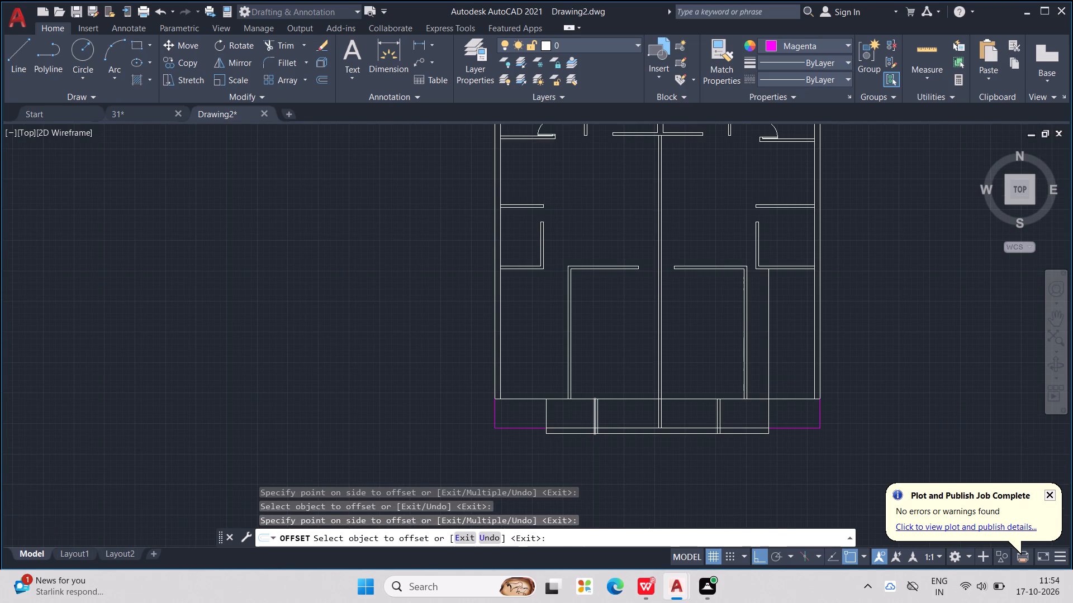
pyautogui.scroll(-1, 599, 413)
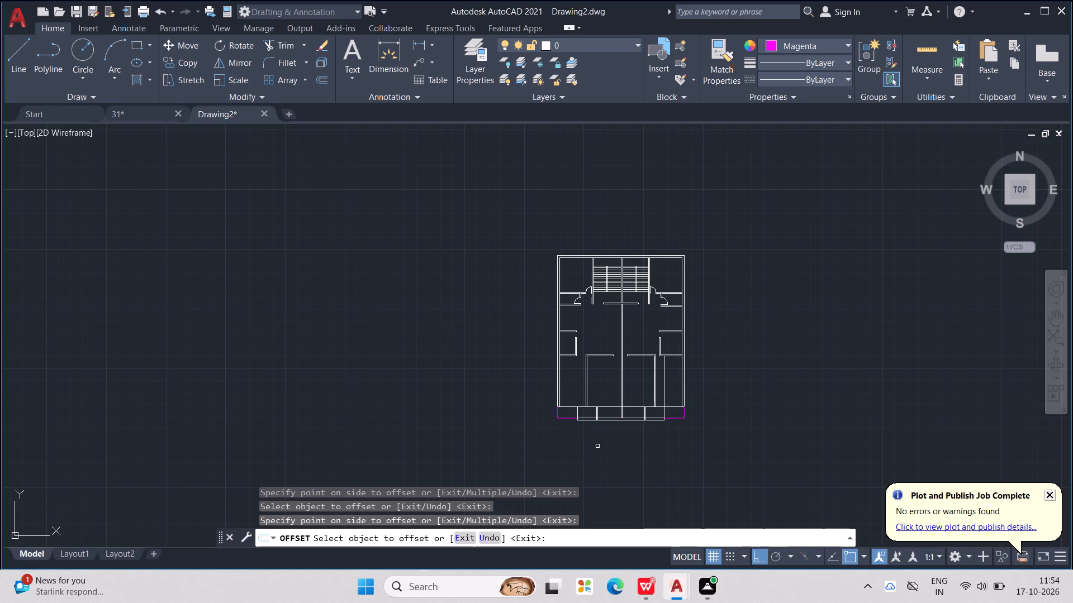
pyautogui.press('Escape')
pyautogui.press('Escape')
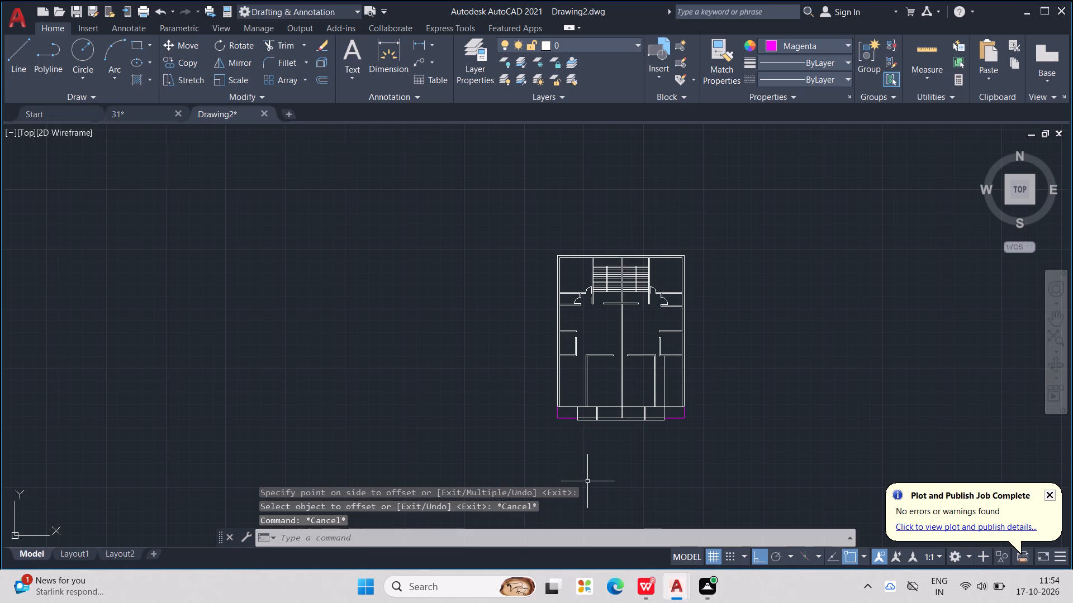
# Offset the bottom strip's two outer vertical end lines inward by 4.5".
pyautogui.scroll(3, 590, 458)
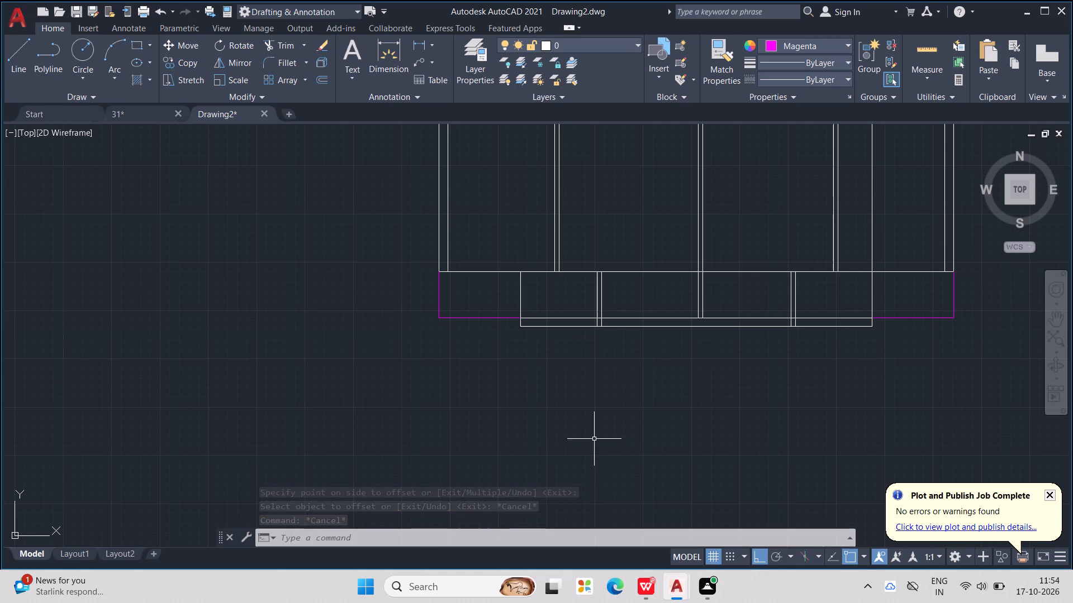
pyautogui.moveTo(654, 405); pyautogui.dragTo(621, 433, button='middle')
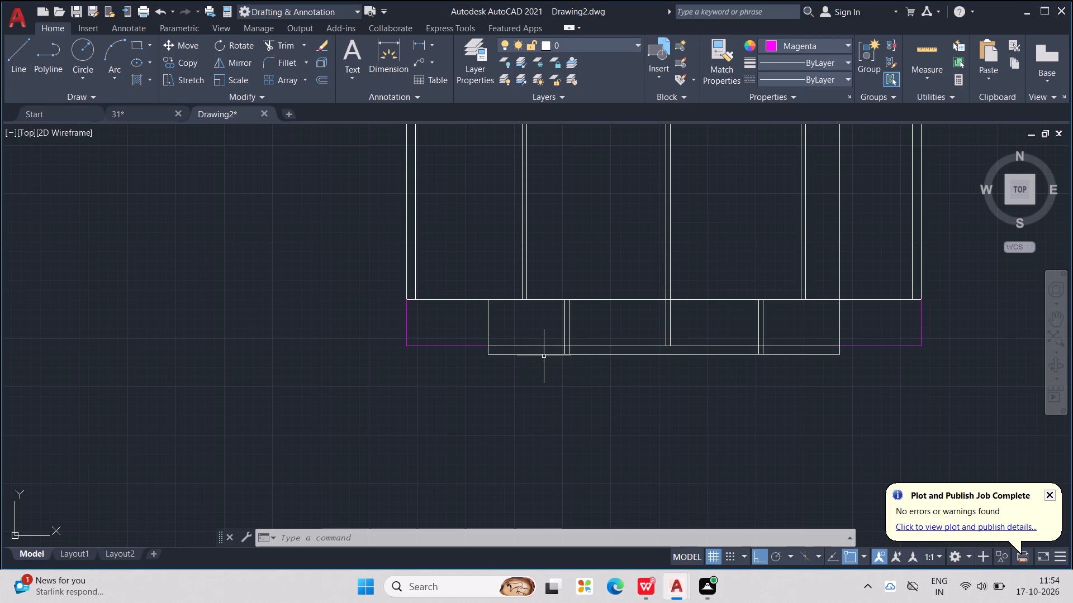
pyautogui.press('Escape')
pyautogui.press('Escape')
pyautogui.write('OFF')
pyautogui.press('Return')
pyautogui.write('4.5"')
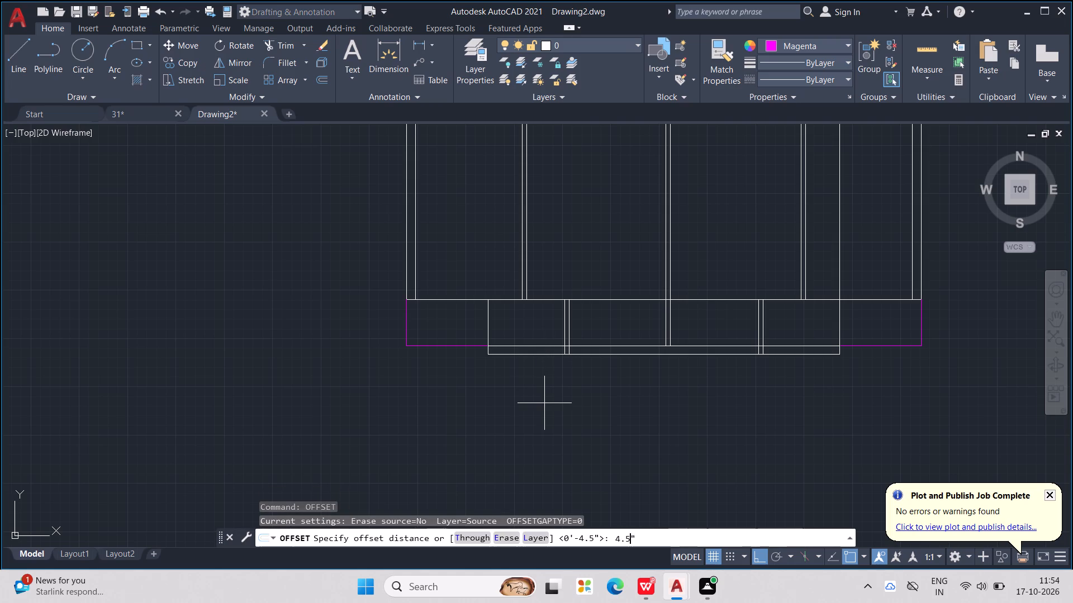
pyautogui.press('Return')
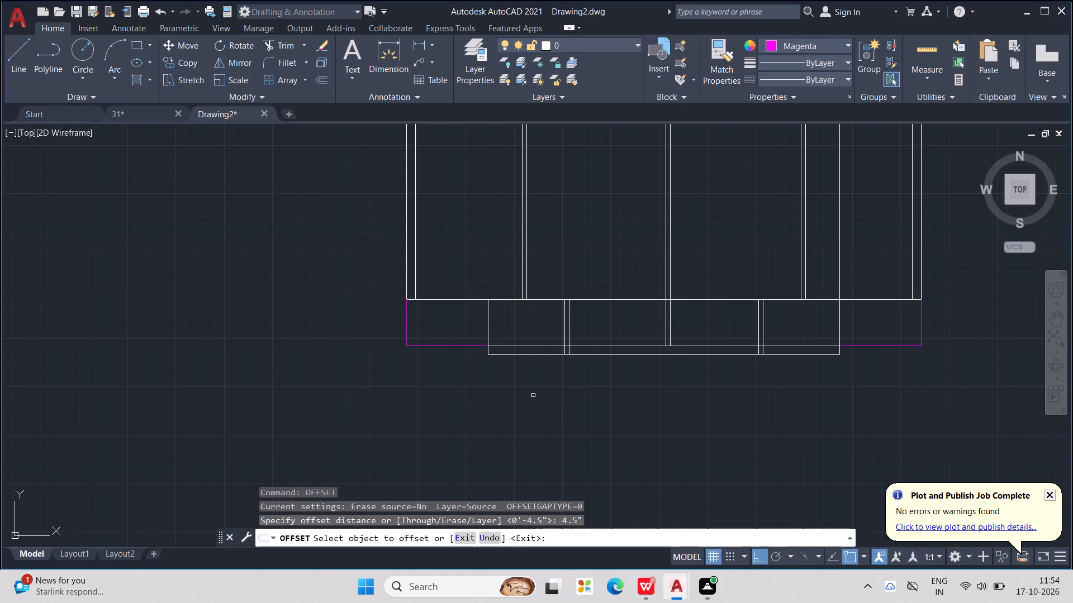
pyautogui.click(488, 326)
pyautogui.click(500, 322)
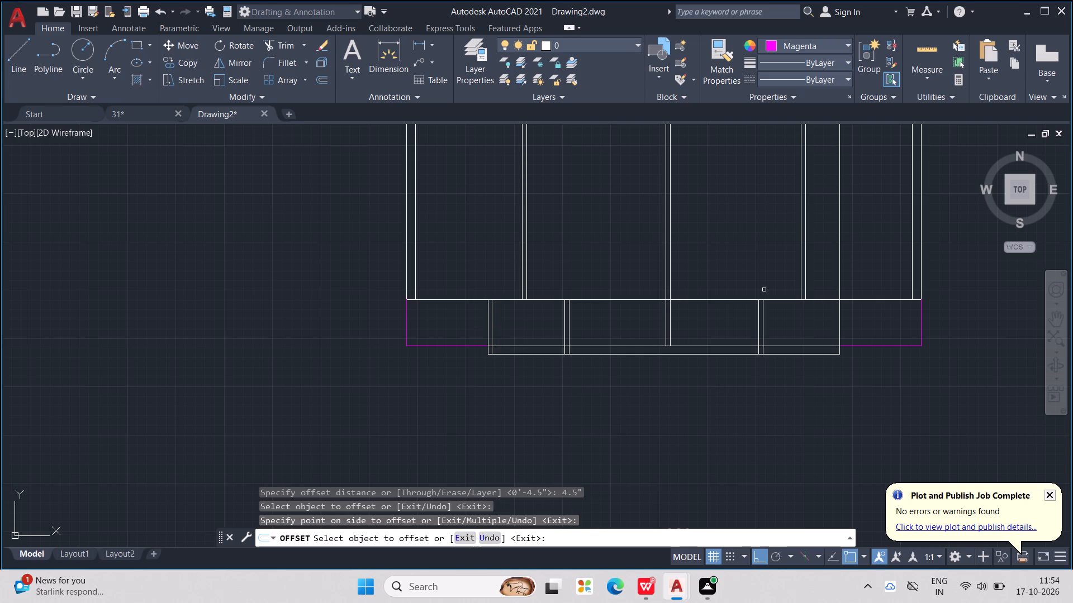
pyautogui.click(839, 322)
pyautogui.click(797, 337)
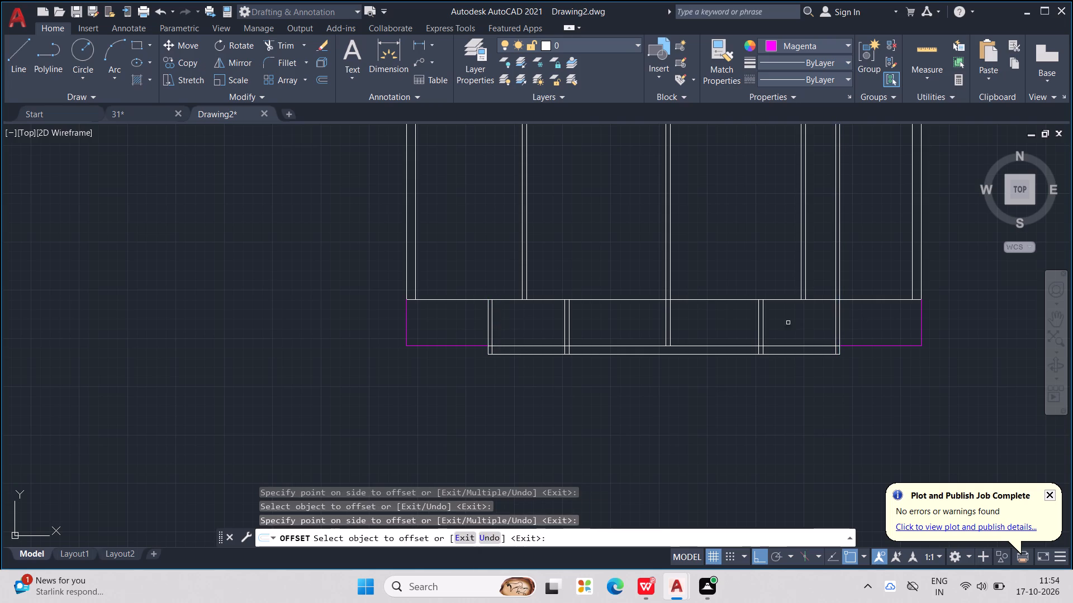
pyautogui.press('Escape')
pyautogui.press('Escape')
pyautogui.press('Escape')
pyautogui.press('Escape')
pyautogui.press('Escape')
pyautogui.press('Escape')
pyautogui.press('Escape')
pyautogui.press('Escape')
pyautogui.press('Escape')
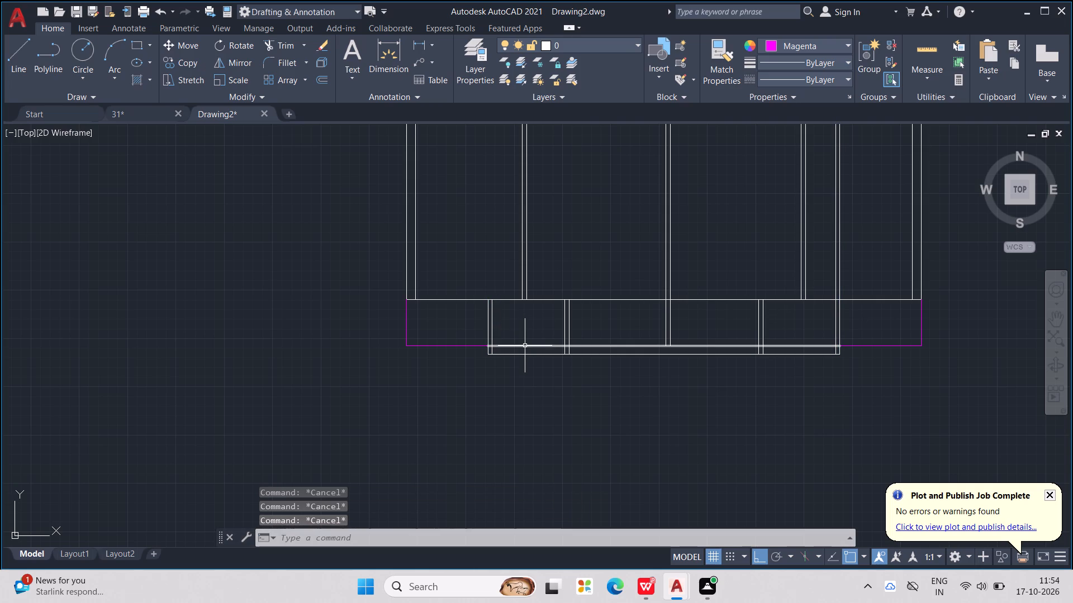
pyautogui.press('Escape')
pyautogui.press('Escape')
# Trim the overlapping inner wall line ends at the bottom strip's lower-left corner to form a clean inner corner.
pyautogui.scroll(1, 525, 346)
pyautogui.press('Escape')
pyautogui.press('Escape')
pyautogui.press('Escape')
pyautogui.press('Escape')
pyautogui.press('Escape')
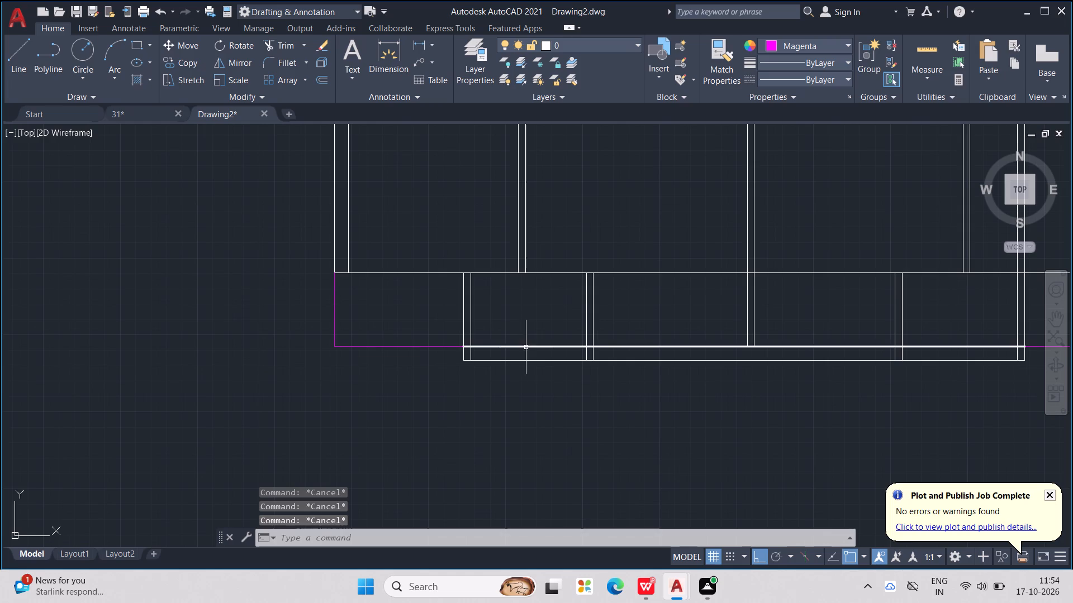
pyautogui.press('Escape')
pyautogui.write('TR')
pyautogui.press('Return')
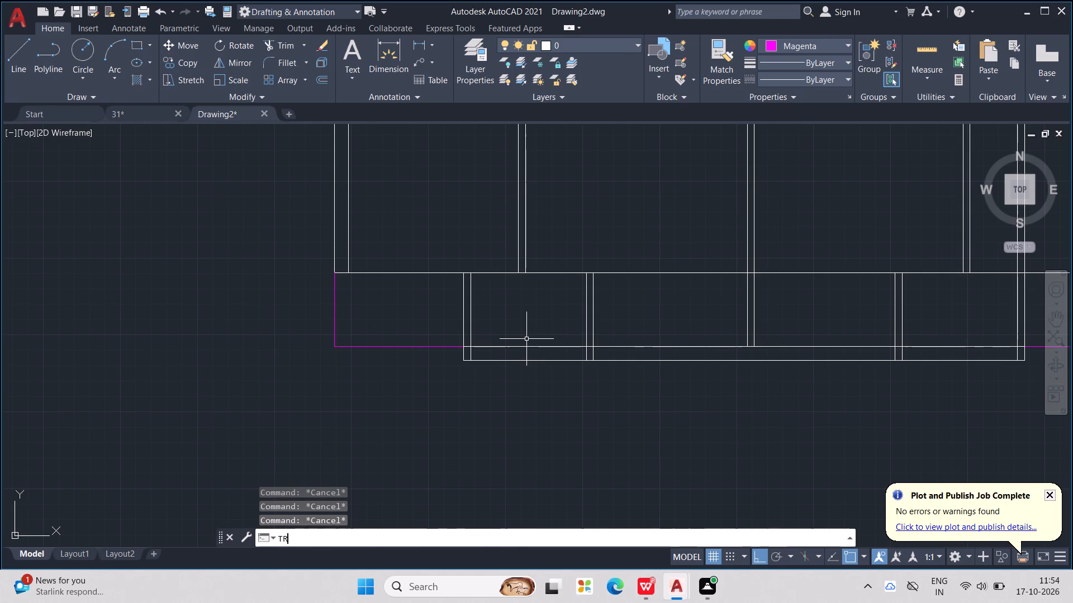
pyautogui.scroll(1, 503, 344)
pyautogui.moveTo(472, 349); pyautogui.dragTo(572, 349, button='middle')
pyautogui.scroll(2, 529, 356)
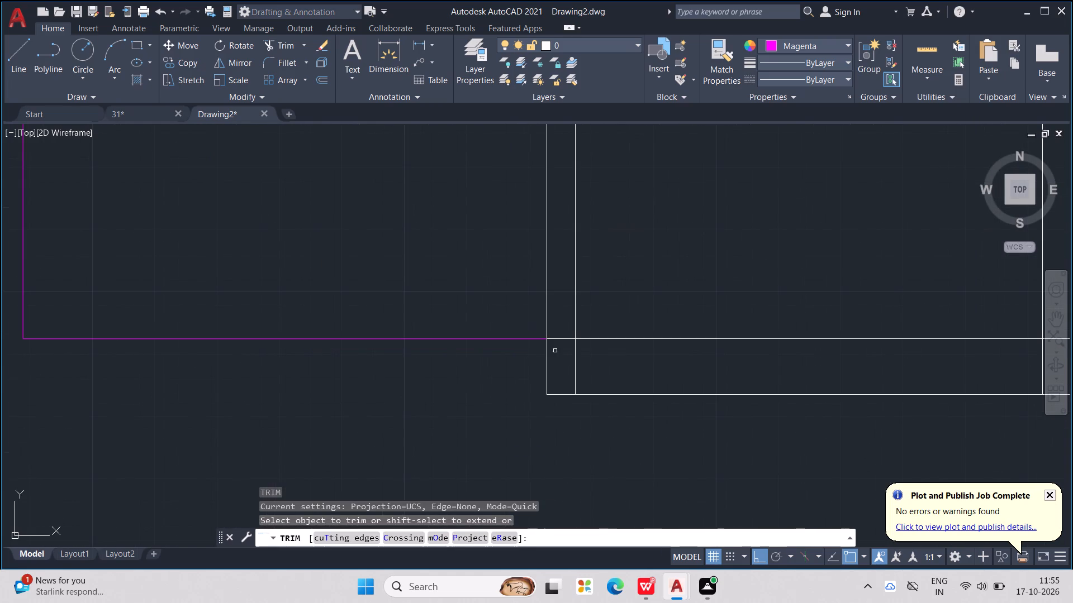
pyautogui.moveTo(559, 330); pyautogui.dragTo(593, 361)
pyautogui.scroll(-4, 600, 336)
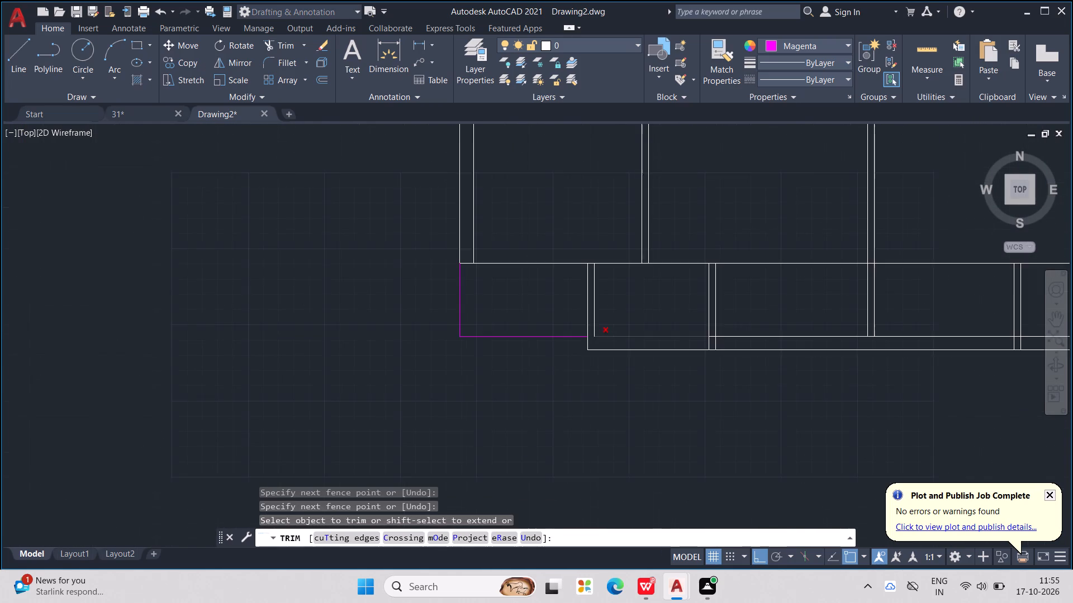
pyautogui.scroll(-3, 600, 336)
# Trim the overlapping inner wall line ends at the bottom strip's lower-right corner to form a clean inner corner.
pyautogui.scroll(1, 776, 325)
pyautogui.scroll(3, 714, 338)
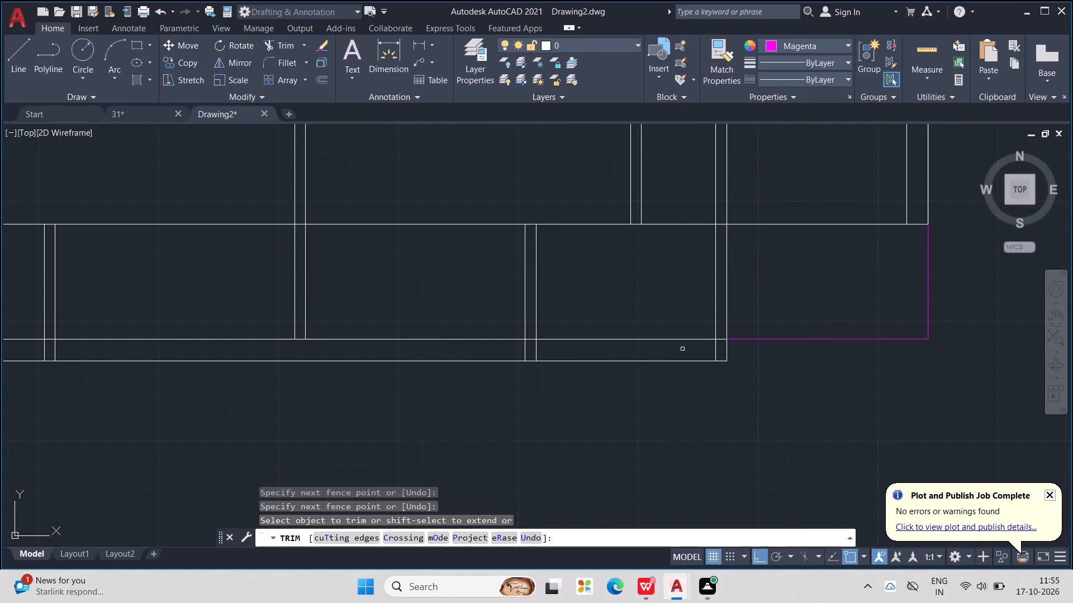
pyautogui.scroll(3, 714, 343)
pyautogui.moveTo(721, 320); pyautogui.dragTo(686, 373)
pyautogui.scroll(-5, 681, 347)
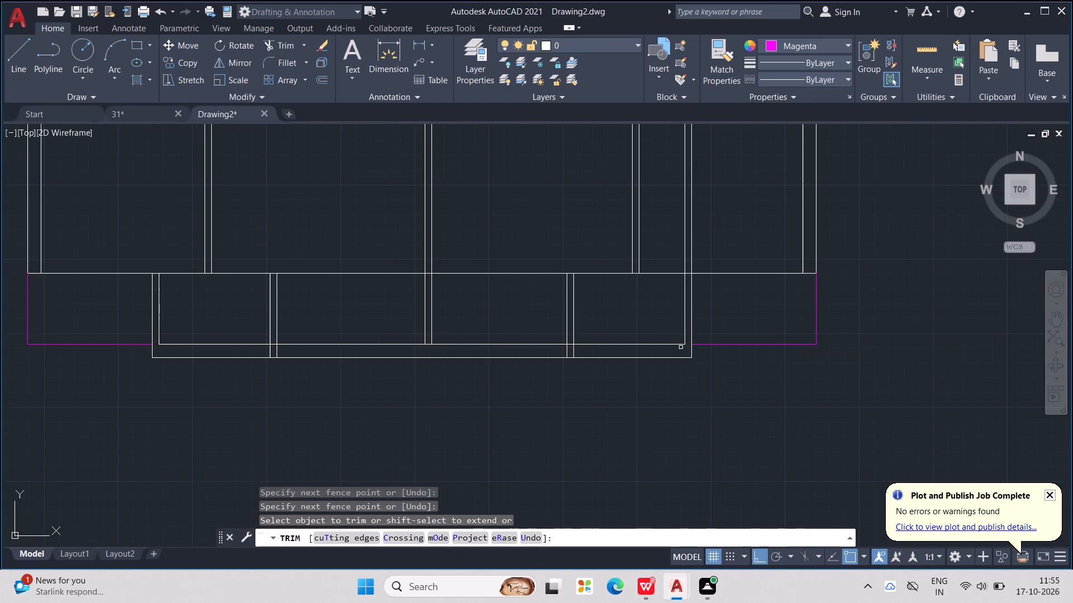
pyautogui.scroll(-3, 681, 347)
pyautogui.scroll(2, 621, 354)
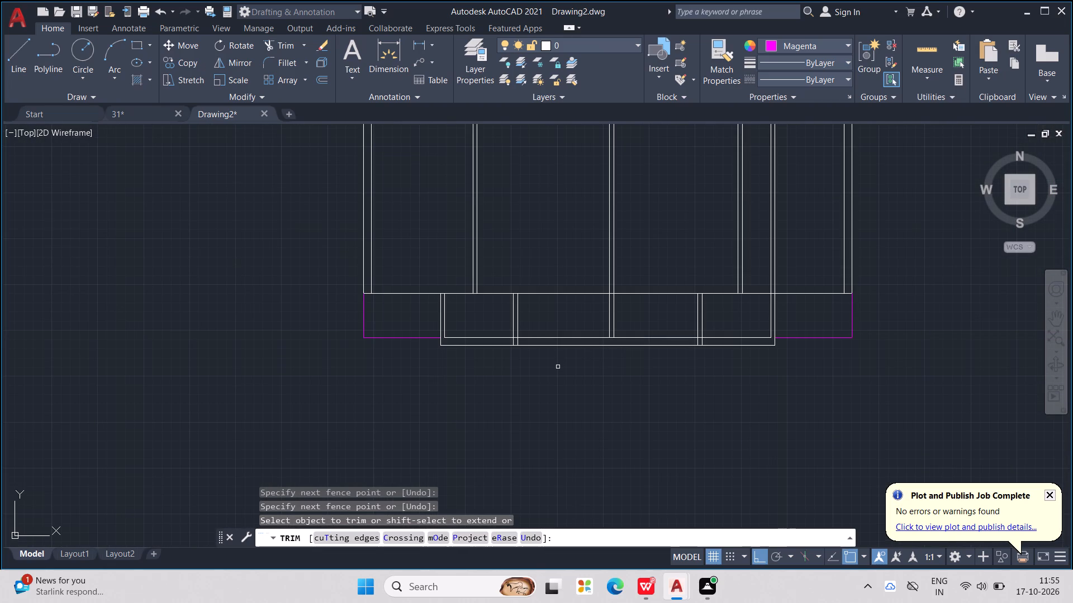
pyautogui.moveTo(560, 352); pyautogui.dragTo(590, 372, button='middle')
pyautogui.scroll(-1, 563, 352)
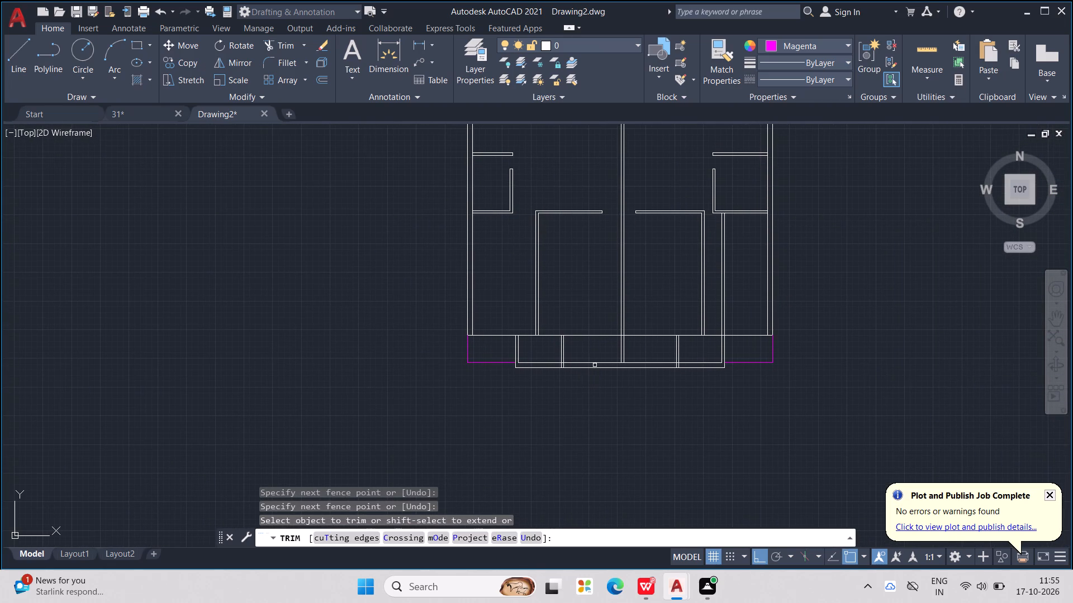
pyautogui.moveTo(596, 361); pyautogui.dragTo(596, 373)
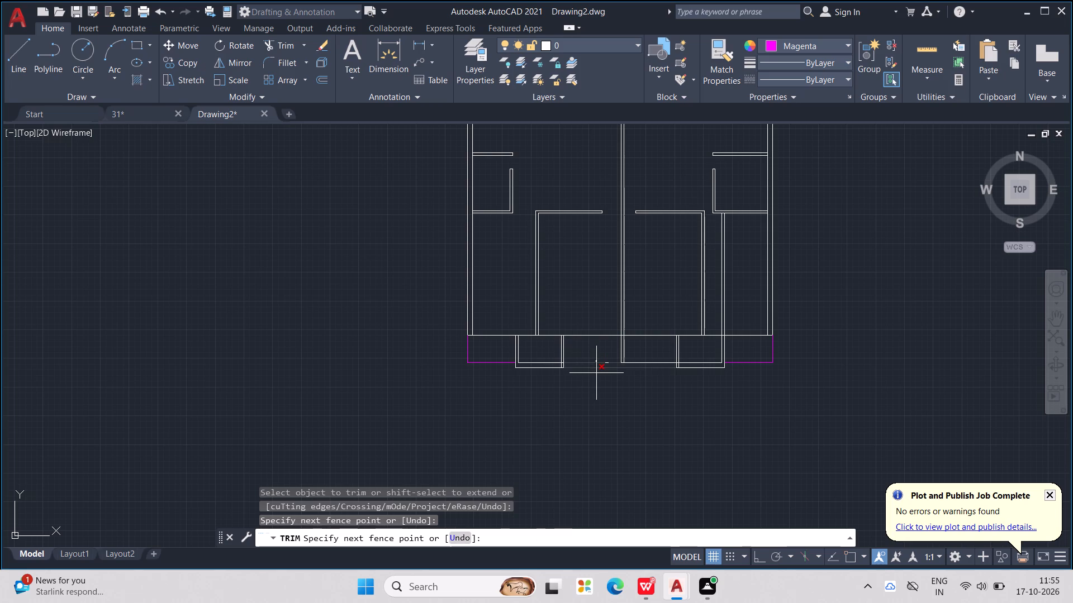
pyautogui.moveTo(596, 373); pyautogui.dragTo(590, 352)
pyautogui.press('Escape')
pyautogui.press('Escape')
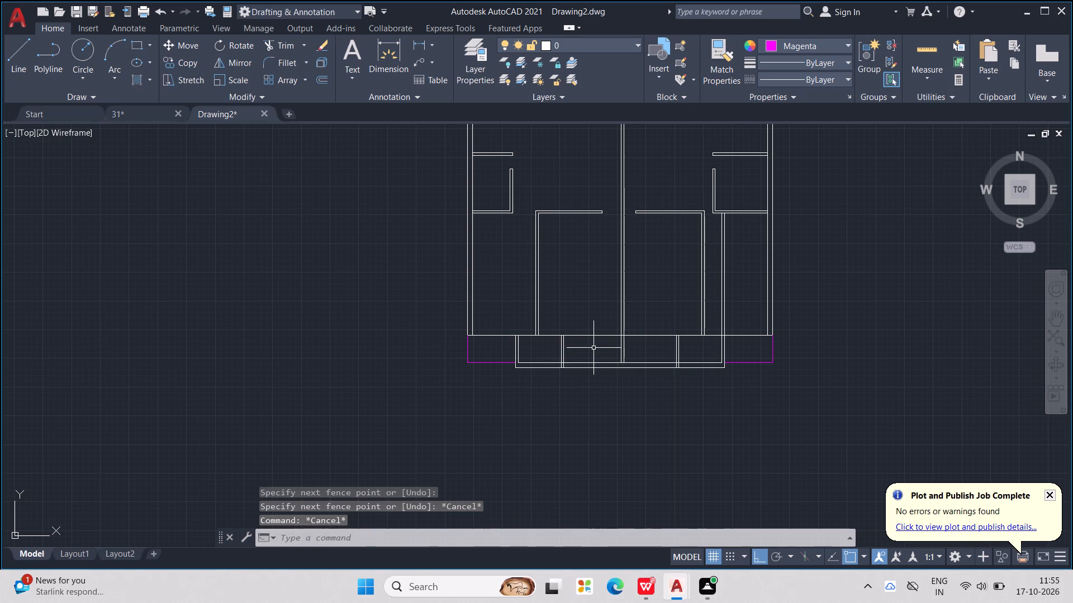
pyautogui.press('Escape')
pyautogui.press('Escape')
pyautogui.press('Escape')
# Trim away the bottom strip's outermost horizontal line between the two double-line dividers.
pyautogui.write('TR')
pyautogui.press('Return')
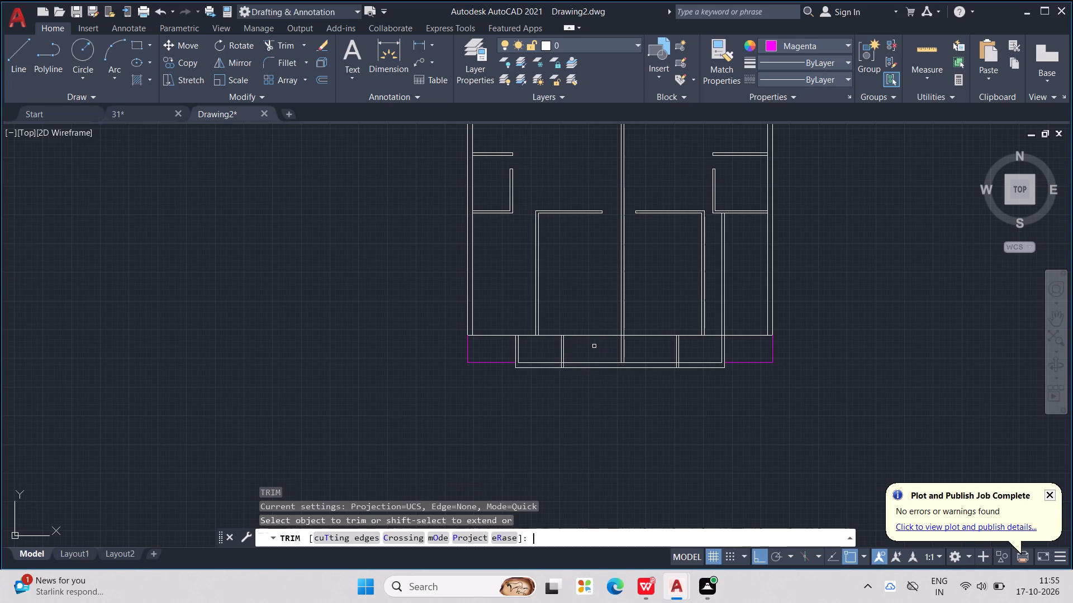
pyautogui.scroll(2, 594, 346)
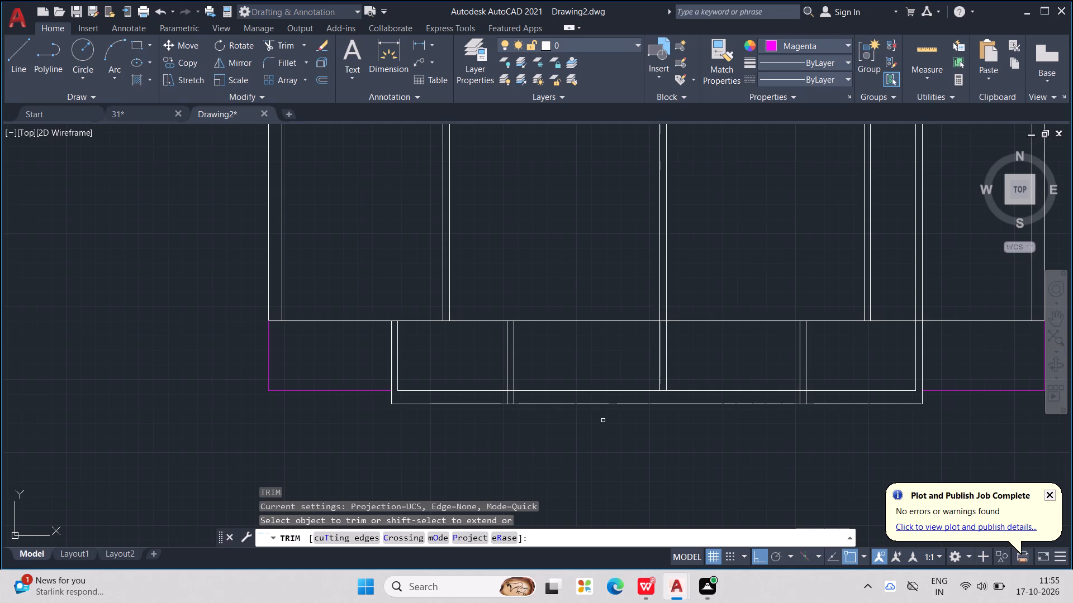
pyautogui.moveTo(604, 420); pyautogui.dragTo(604, 402)
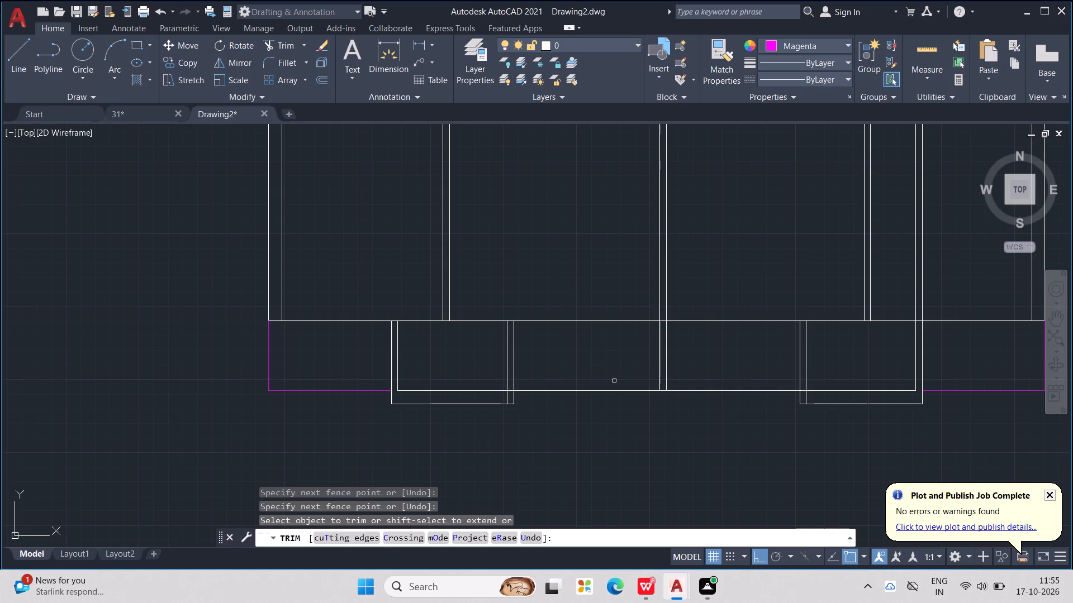
# Trim the crossing line ends where the left double-line divider meets the strip's inner horizontal line, closing the left box's inner corner.
pyautogui.moveTo(530, 400); pyautogui.dragTo(662, 425, button='middle')
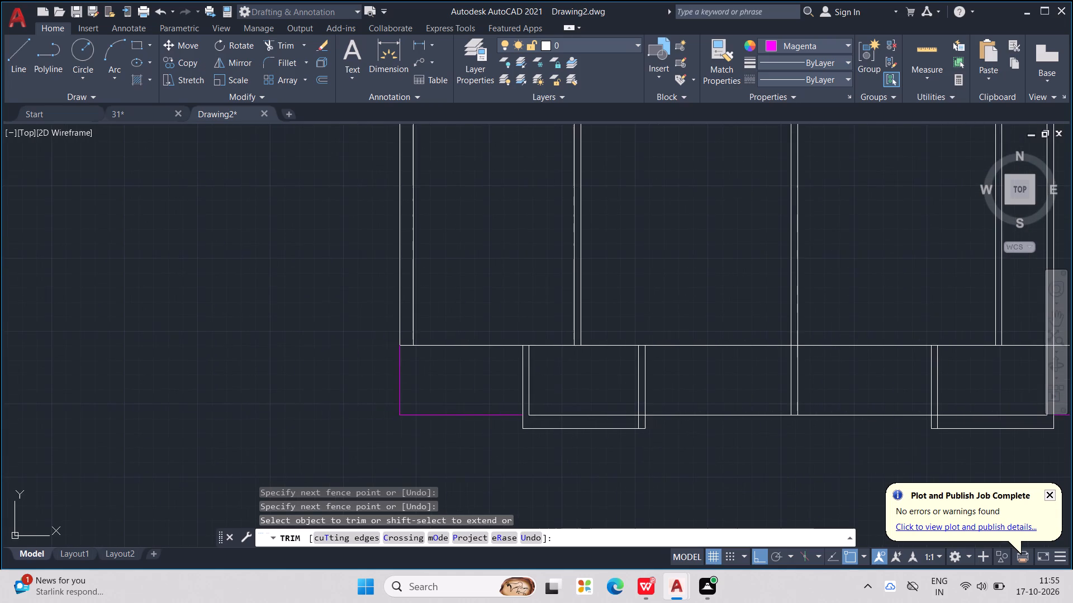
pyautogui.scroll(3, 629, 411)
pyautogui.moveTo(663, 389); pyautogui.dragTo(655, 400)
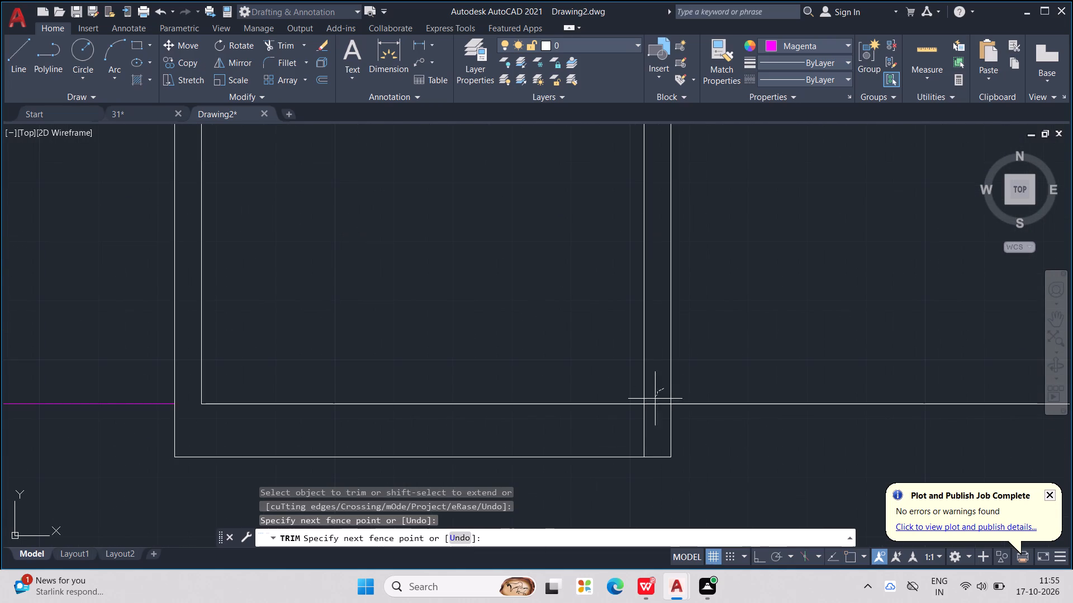
pyautogui.moveTo(655, 400); pyautogui.dragTo(632, 433)
pyautogui.scroll(-7, 629, 424)
# Trim the crossing line ends where the right double-line divider meets the strip's inner horizontal line, closing the right box's inner corner.
pyautogui.scroll(2, 690, 412)
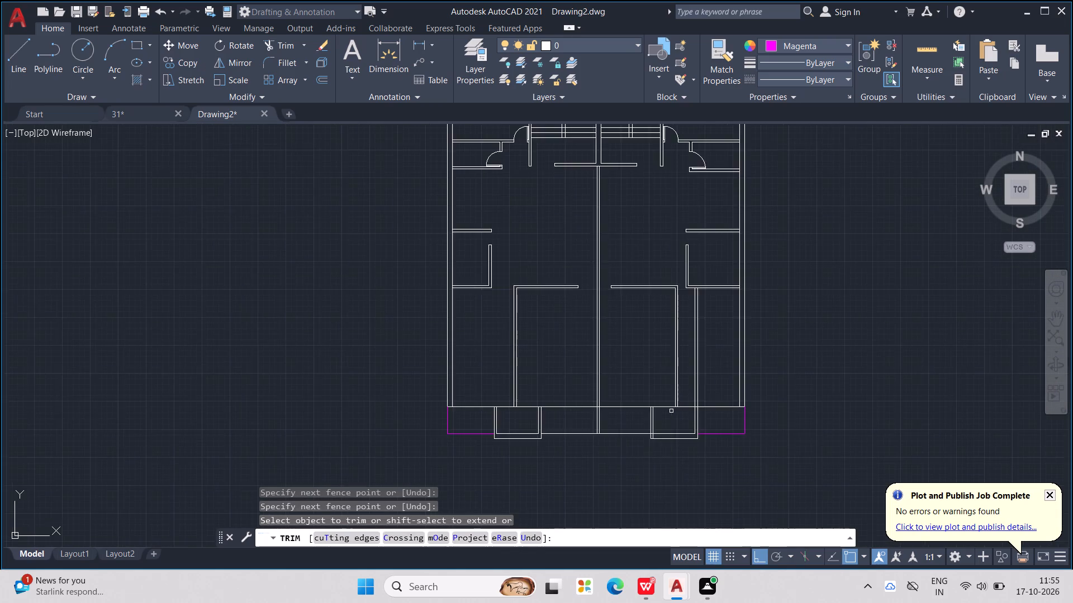
pyautogui.scroll(2, 652, 413)
pyautogui.moveTo(682, 437); pyautogui.dragTo(694, 387, button='middle')
pyautogui.scroll(2, 662, 416)
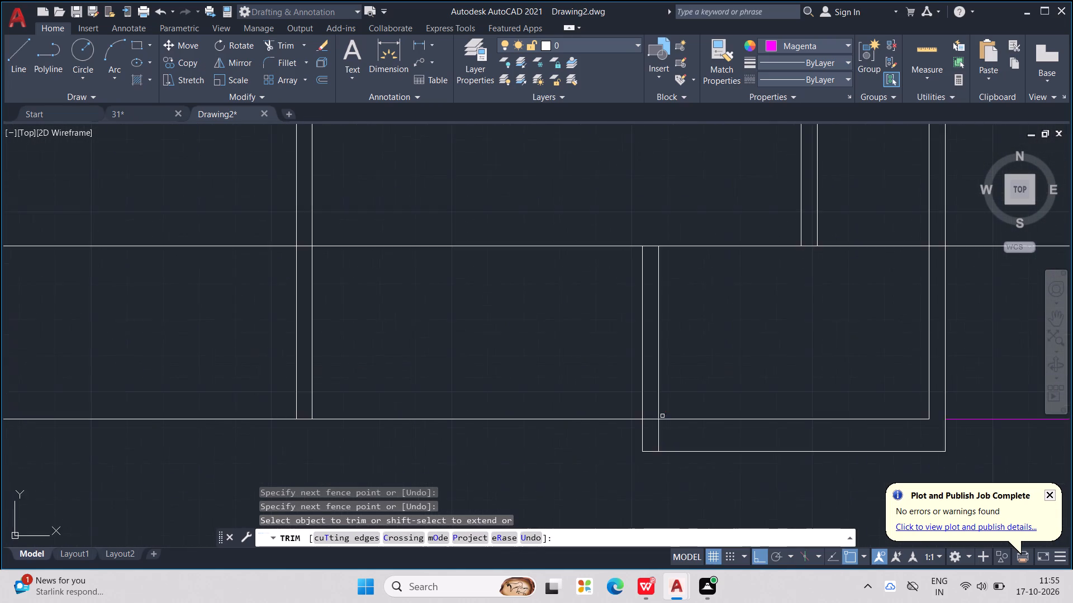
pyautogui.scroll(2, 662, 416)
pyautogui.moveTo(648, 394); pyautogui.dragTo(676, 442)
pyautogui.scroll(-4, 680, 429)
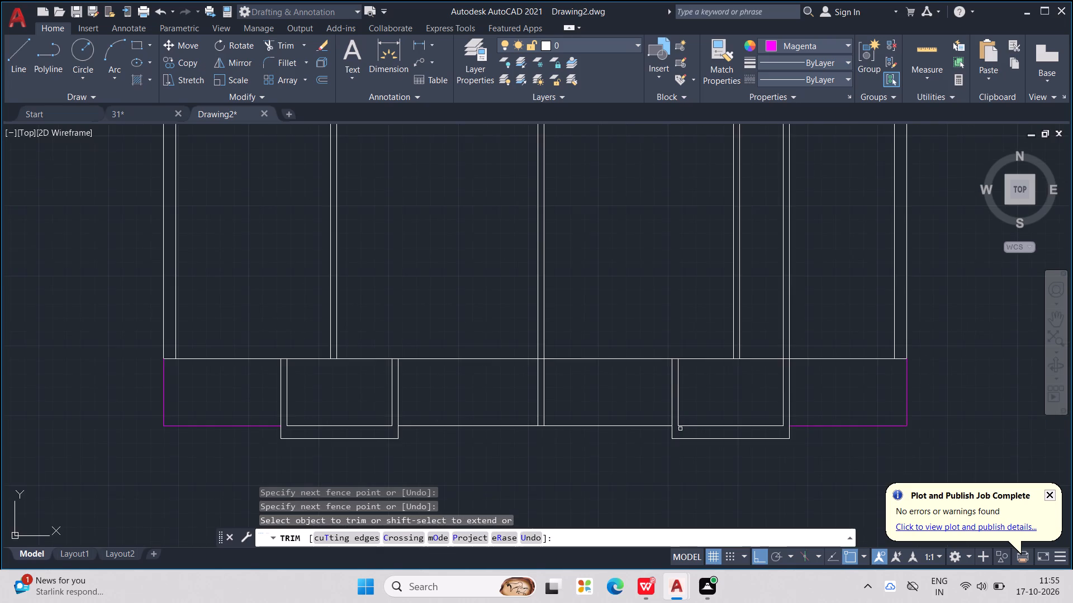
pyautogui.scroll(-3, 680, 427)
pyautogui.scroll(2, 687, 440)
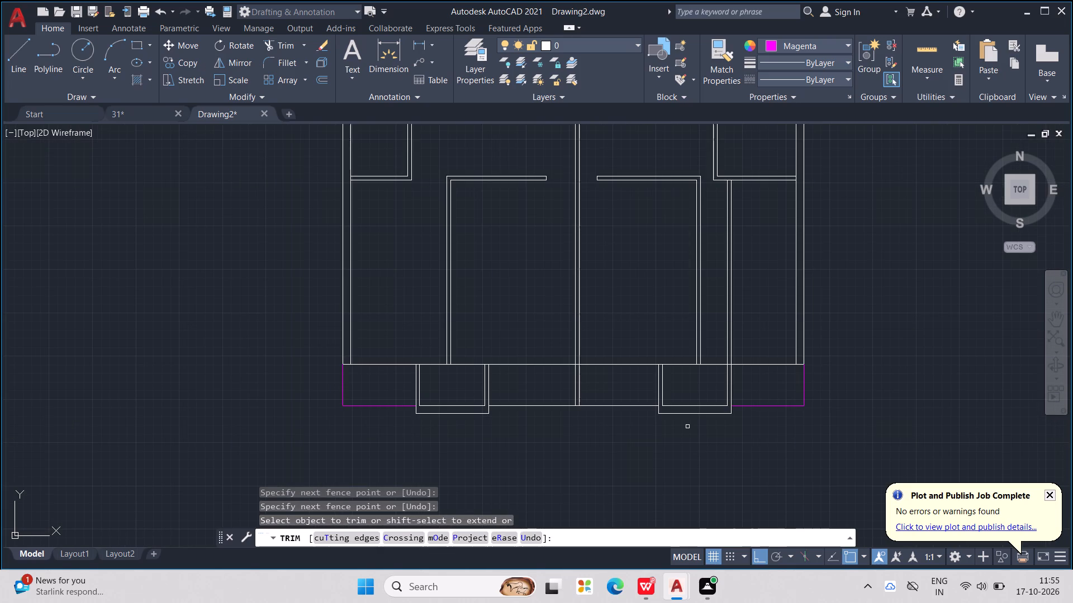
# Trim away the bottom strip's lower horizontal line between each projecting box and the central wall, including the leftover fragment.
pyautogui.moveTo(625, 382); pyautogui.dragTo(628, 413)
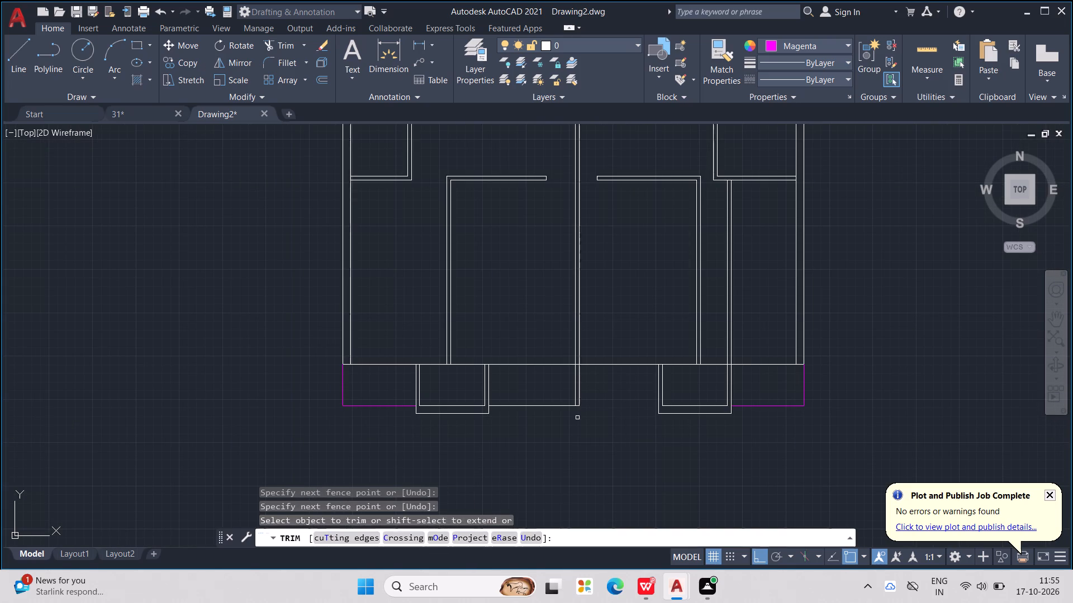
pyautogui.moveTo(557, 403); pyautogui.dragTo(559, 424)
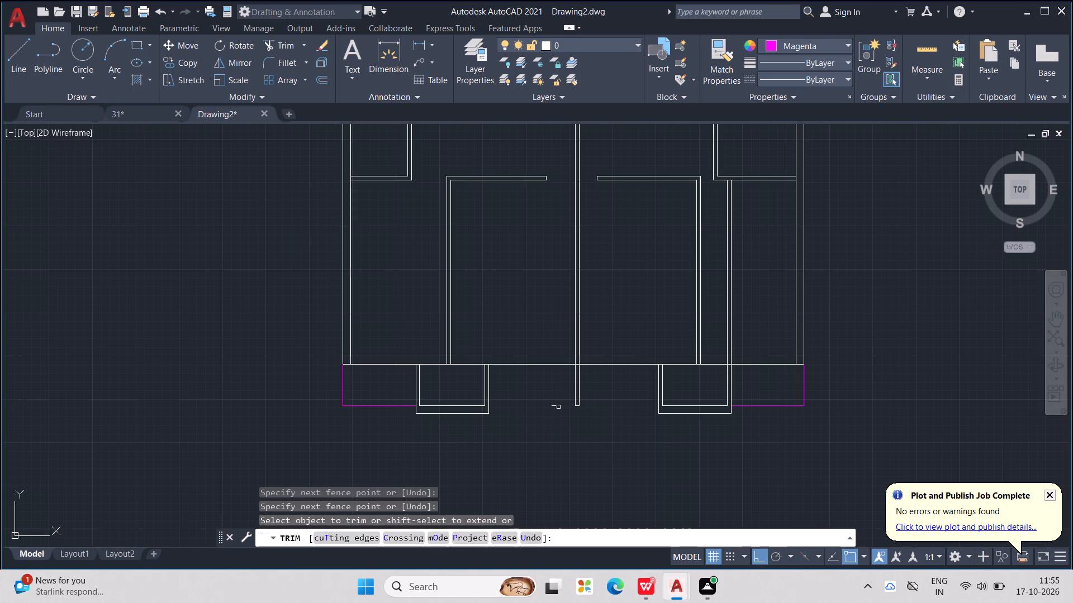
pyautogui.click(554, 406)
pyautogui.scroll(3, 556, 418)
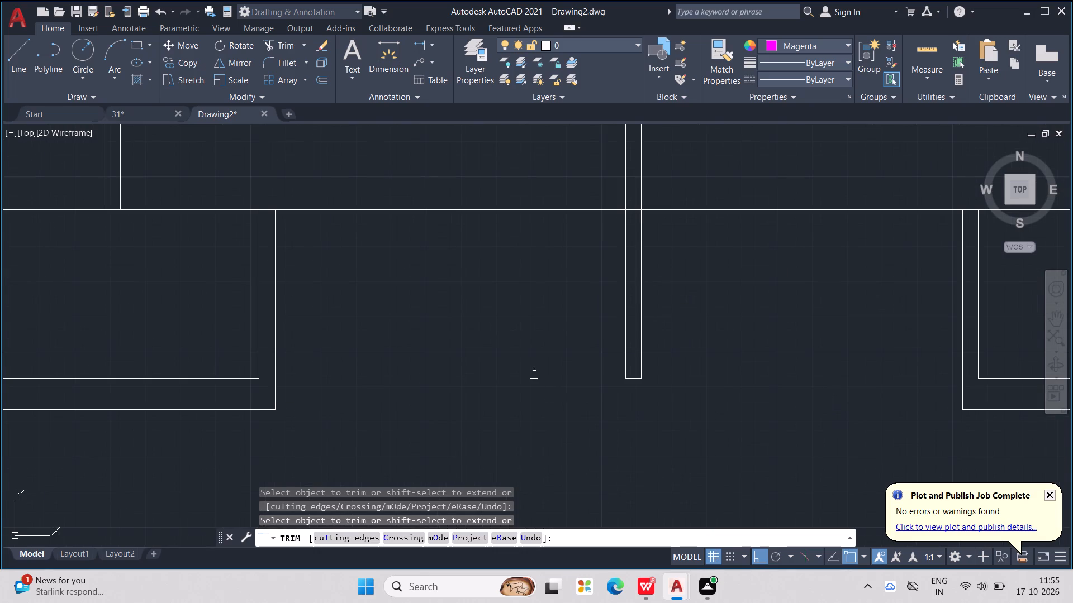
pyautogui.moveTo(530, 366); pyautogui.dragTo(535, 389)
pyautogui.scroll(-1, 539, 389)
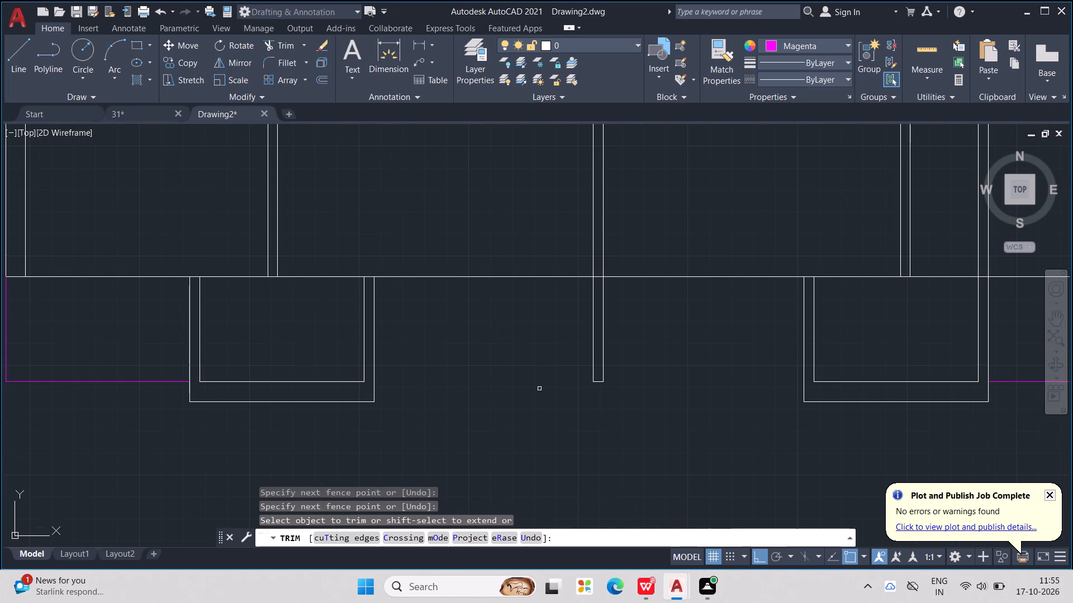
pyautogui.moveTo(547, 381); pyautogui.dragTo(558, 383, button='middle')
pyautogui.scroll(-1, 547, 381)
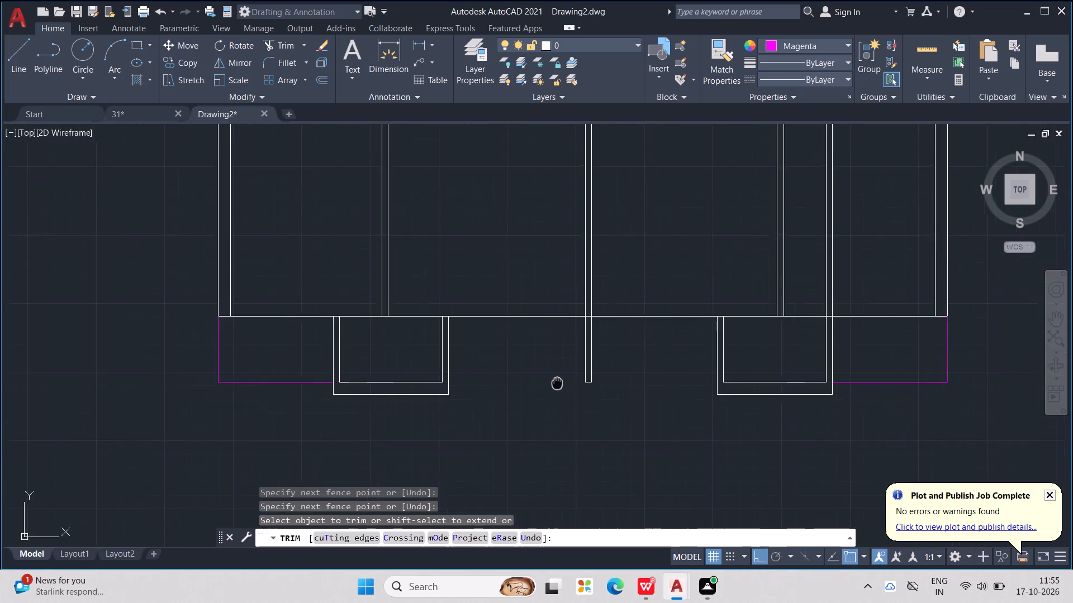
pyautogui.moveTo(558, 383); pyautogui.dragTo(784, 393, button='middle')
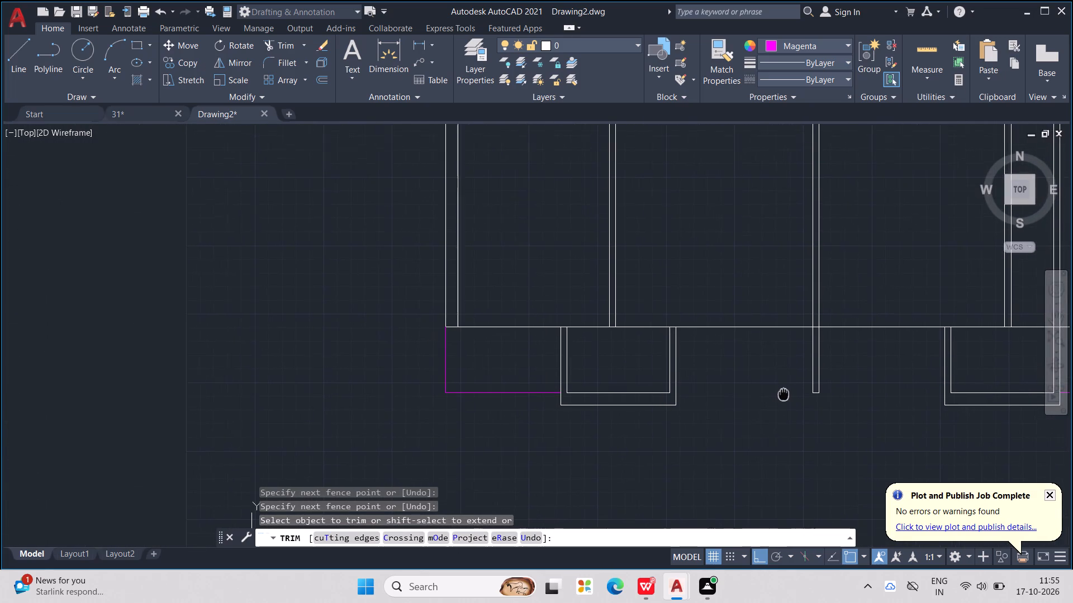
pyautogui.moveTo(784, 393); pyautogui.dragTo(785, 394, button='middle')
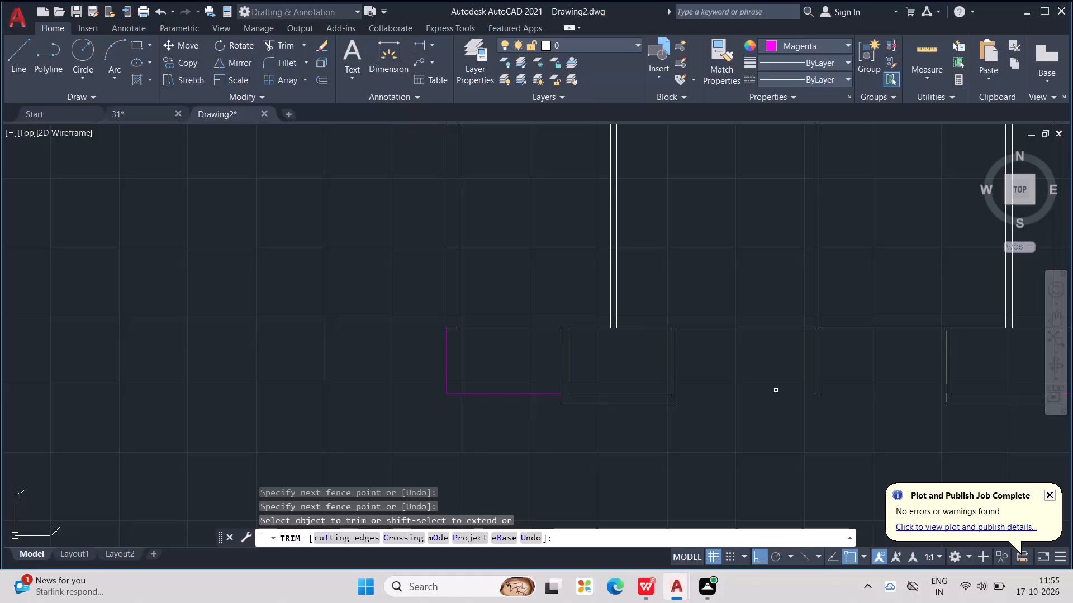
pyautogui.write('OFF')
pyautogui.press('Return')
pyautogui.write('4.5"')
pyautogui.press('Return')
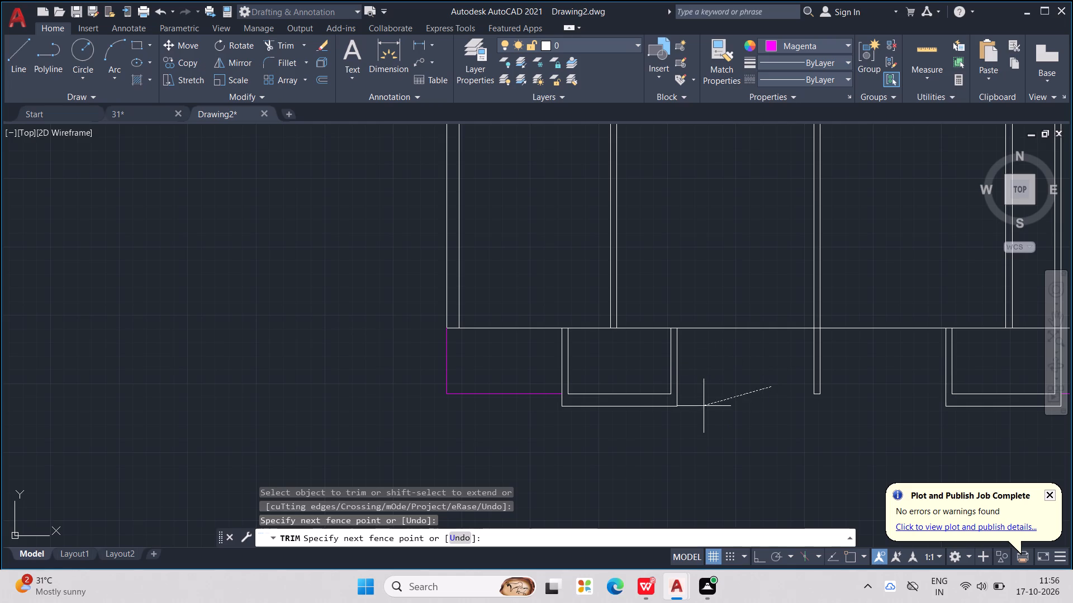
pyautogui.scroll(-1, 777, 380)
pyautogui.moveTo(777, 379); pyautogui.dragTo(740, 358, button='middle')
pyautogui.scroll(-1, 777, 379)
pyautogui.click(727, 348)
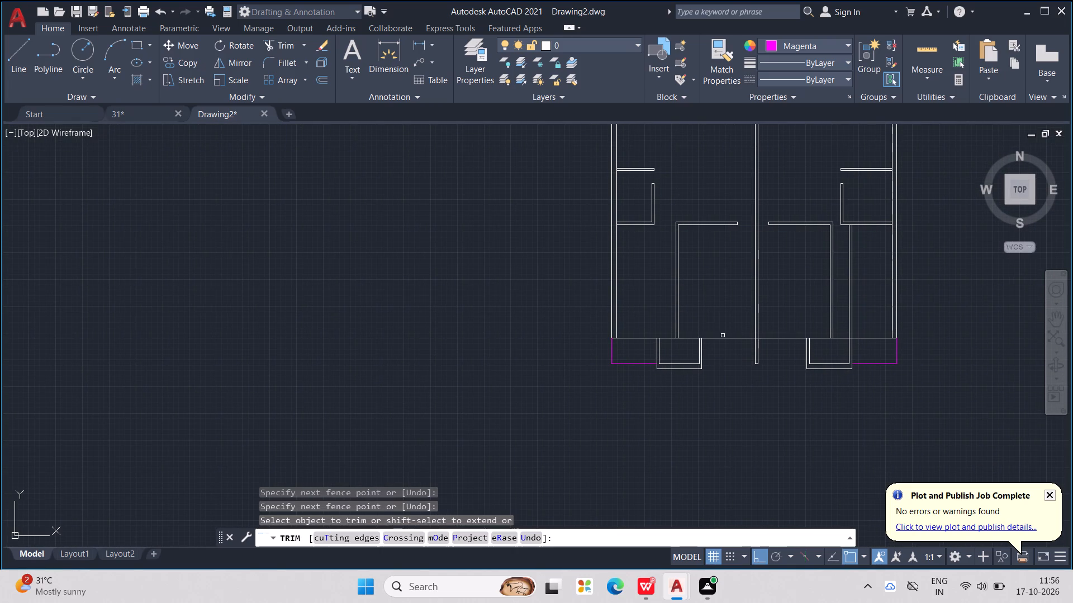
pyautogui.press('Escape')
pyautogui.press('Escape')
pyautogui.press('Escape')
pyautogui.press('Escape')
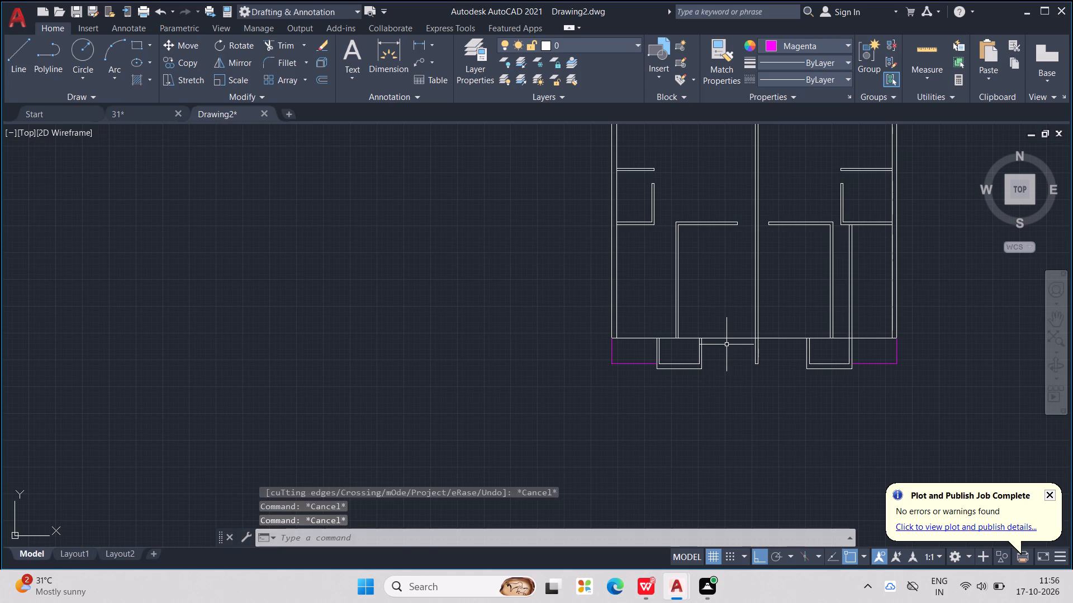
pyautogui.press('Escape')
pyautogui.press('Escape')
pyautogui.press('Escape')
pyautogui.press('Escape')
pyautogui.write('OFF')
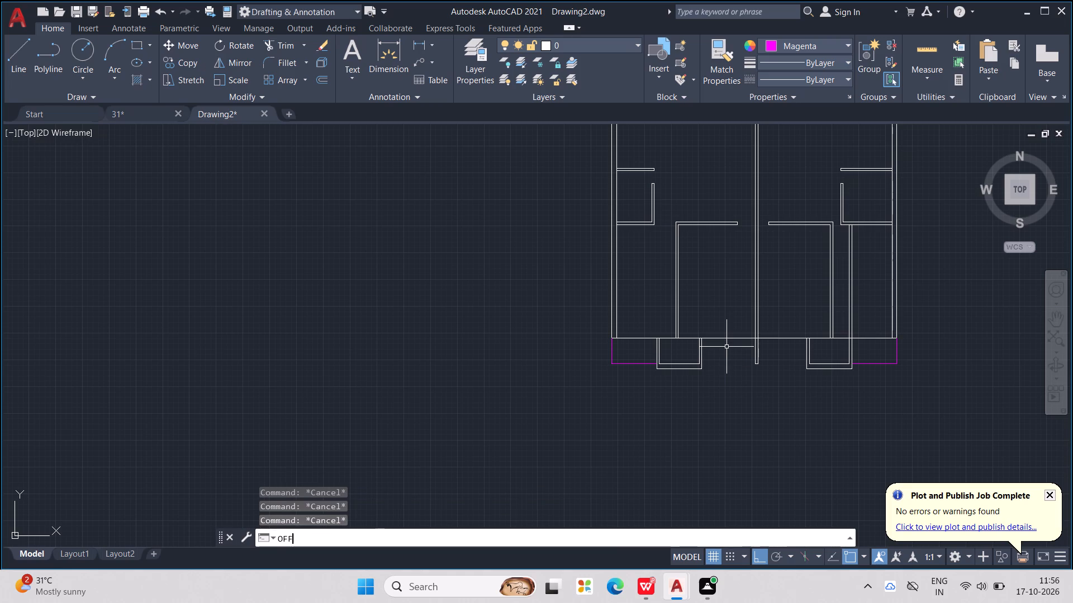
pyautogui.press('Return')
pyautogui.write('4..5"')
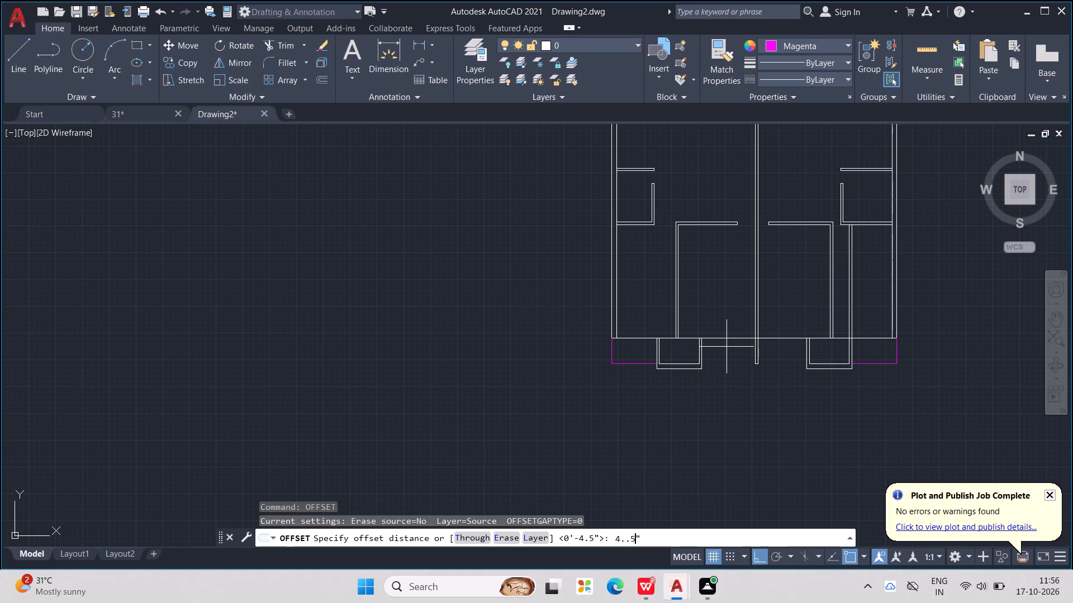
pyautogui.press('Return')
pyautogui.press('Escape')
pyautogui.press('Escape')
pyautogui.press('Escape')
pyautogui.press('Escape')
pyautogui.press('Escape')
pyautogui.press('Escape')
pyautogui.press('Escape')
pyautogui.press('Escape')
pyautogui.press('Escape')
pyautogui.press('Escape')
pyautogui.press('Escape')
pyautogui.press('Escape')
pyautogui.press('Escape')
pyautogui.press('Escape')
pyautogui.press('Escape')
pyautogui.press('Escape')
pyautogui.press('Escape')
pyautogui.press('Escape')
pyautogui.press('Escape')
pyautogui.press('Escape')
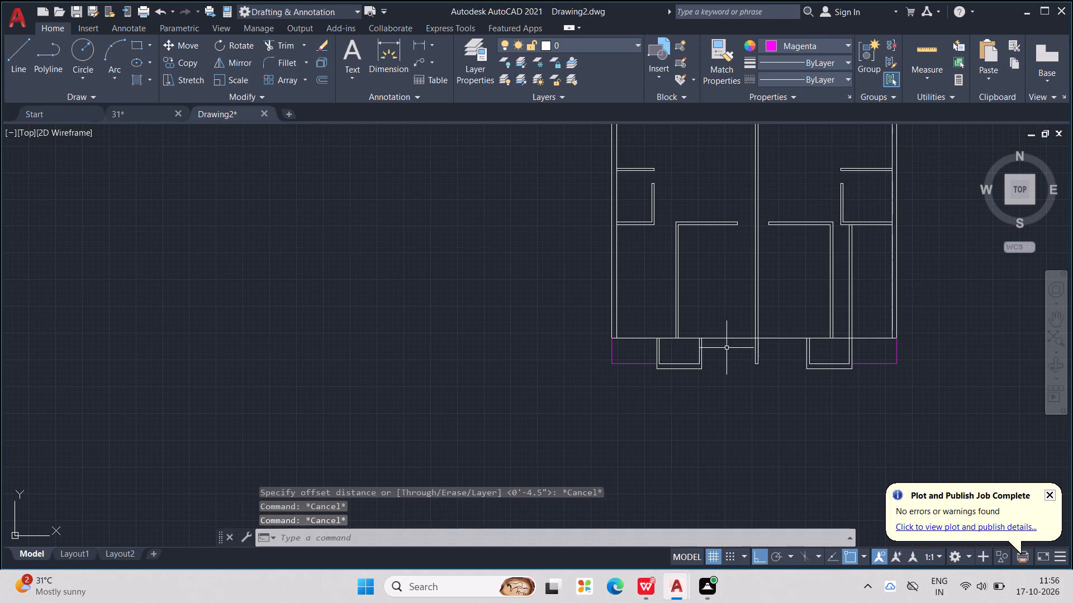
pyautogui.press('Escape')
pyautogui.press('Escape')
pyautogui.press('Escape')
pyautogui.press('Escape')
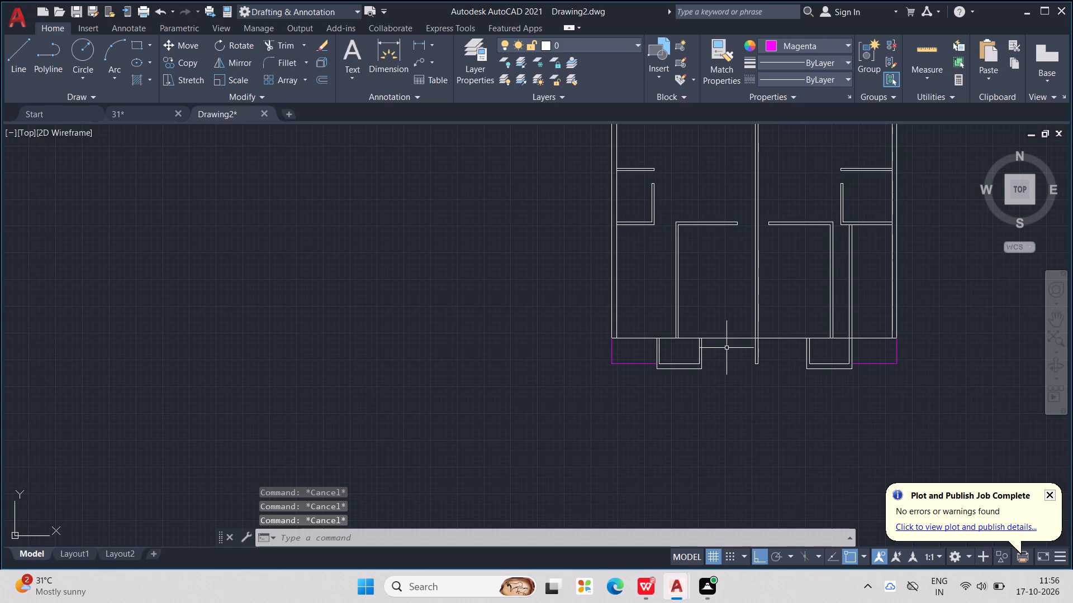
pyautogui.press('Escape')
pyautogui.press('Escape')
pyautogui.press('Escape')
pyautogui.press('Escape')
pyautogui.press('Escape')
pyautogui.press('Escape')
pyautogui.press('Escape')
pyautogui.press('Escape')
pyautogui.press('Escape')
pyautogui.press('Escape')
# Offset the full-width horizontal line above the projecting boxes downward by 4.5".
pyautogui.write('OFF')
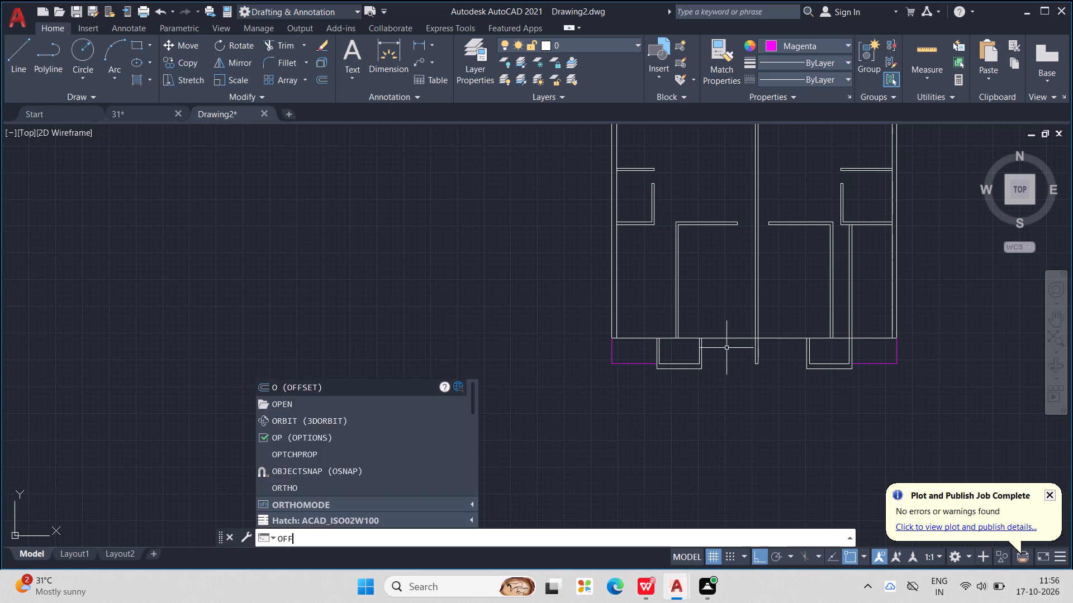
pyautogui.press('Return')
pyautogui.press('4')
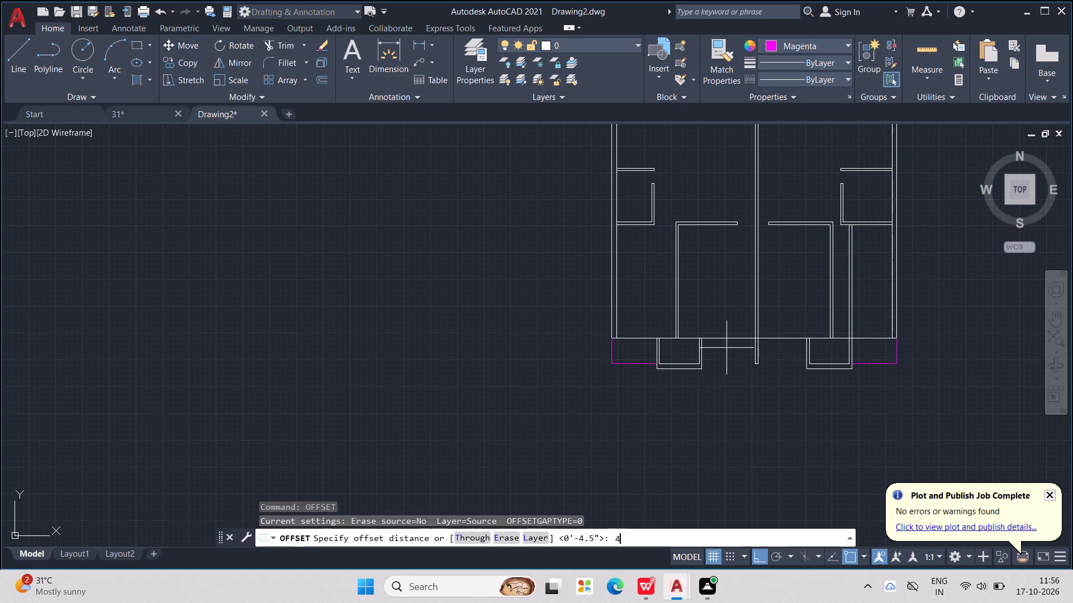
pyautogui.write('.5"')
pyautogui.press('Return')
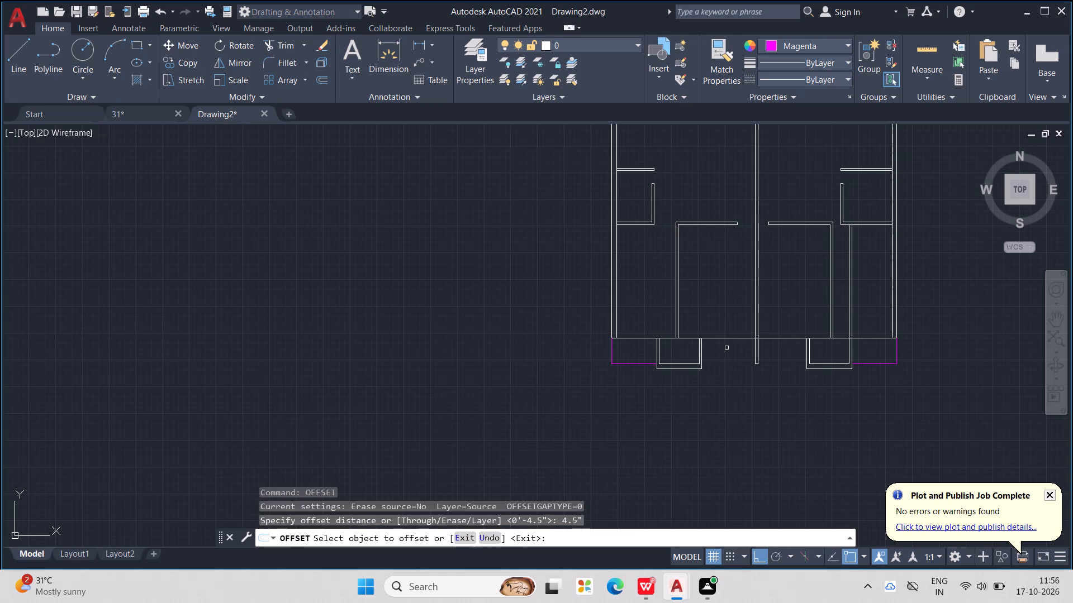
pyautogui.click(689, 338)
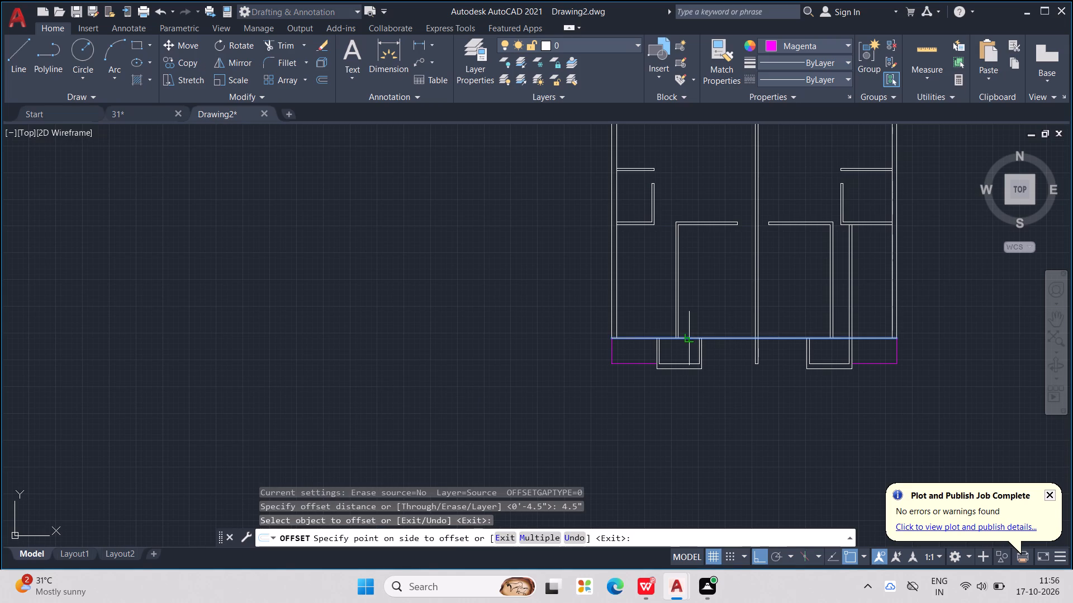
pyautogui.click(690, 348)
pyautogui.scroll(2, 690, 343)
pyautogui.press('Escape')
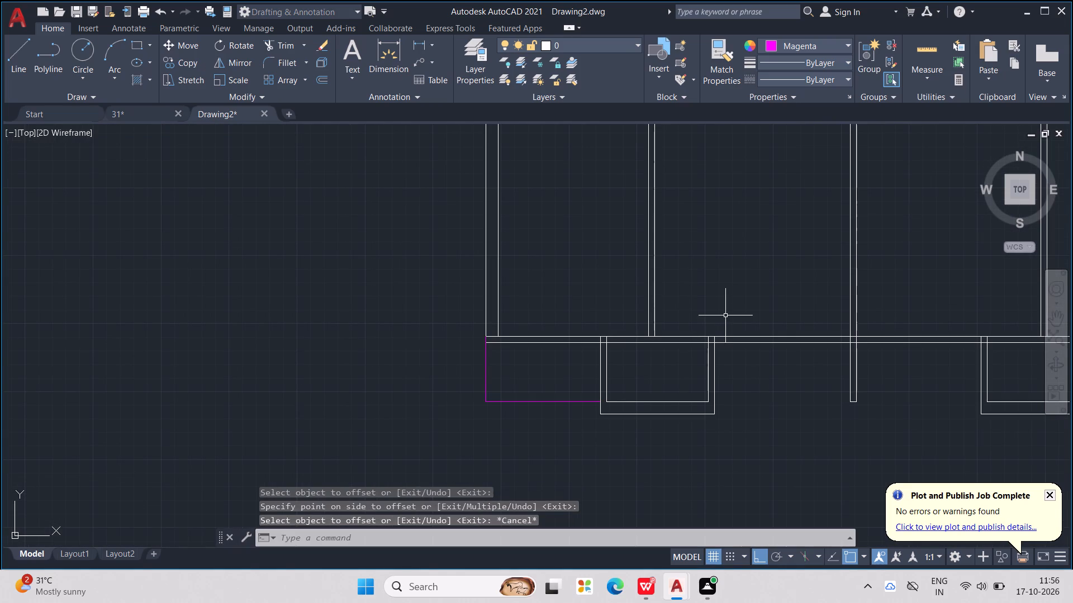
pyautogui.press('Escape')
pyautogui.press('Escape')
# Trim away the double vertical line above the right projecting box, from the bottom wall up to the small room.
pyautogui.moveTo(777, 395); pyautogui.dragTo(657, 389, button='middle')
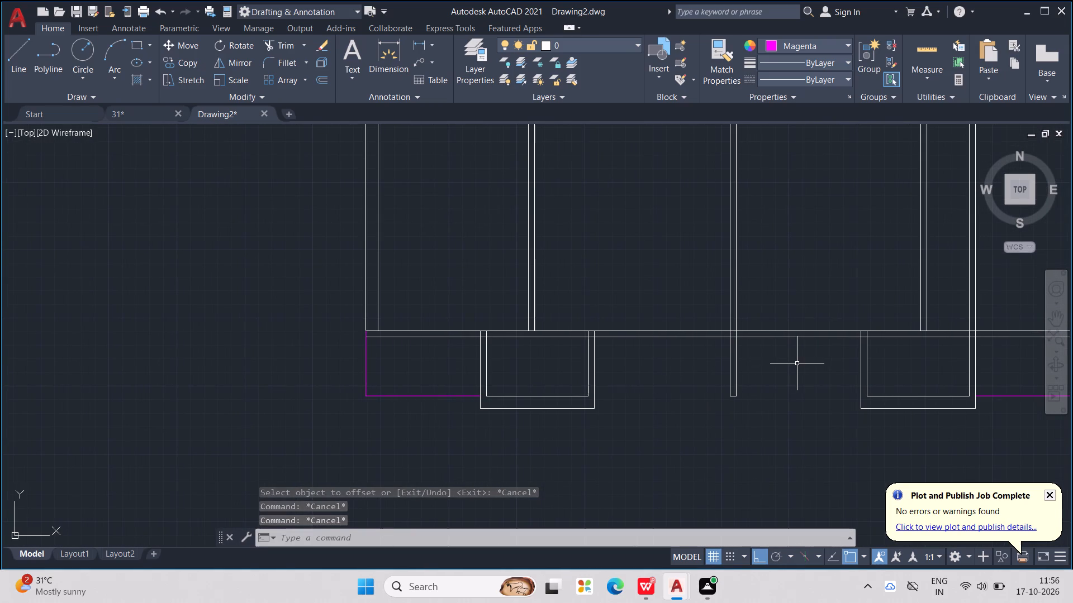
pyautogui.moveTo(798, 360); pyautogui.dragTo(694, 365, button='middle')
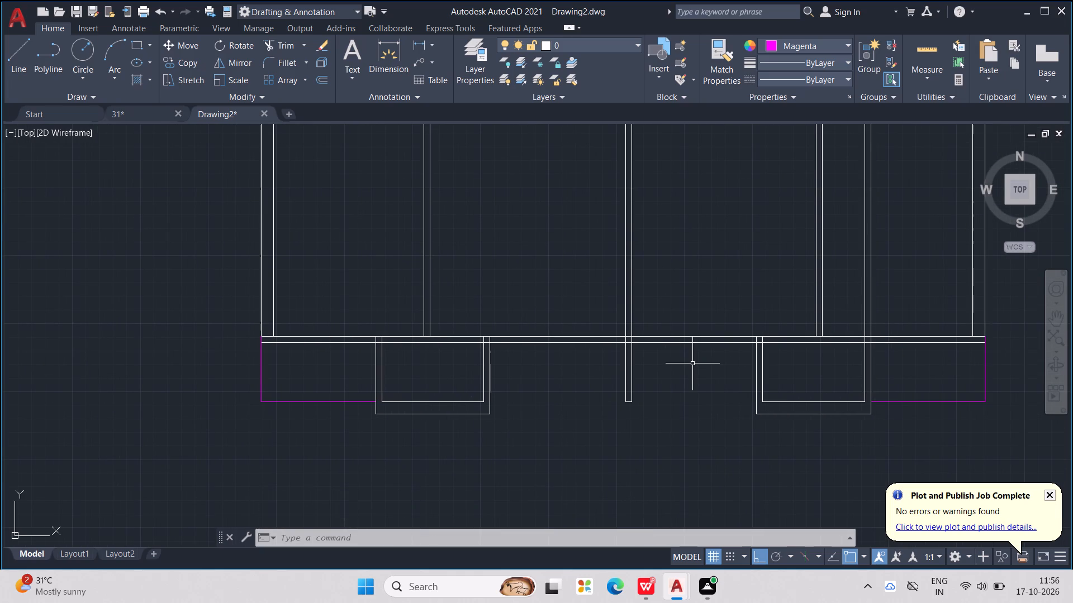
pyautogui.scroll(-3, 742, 342)
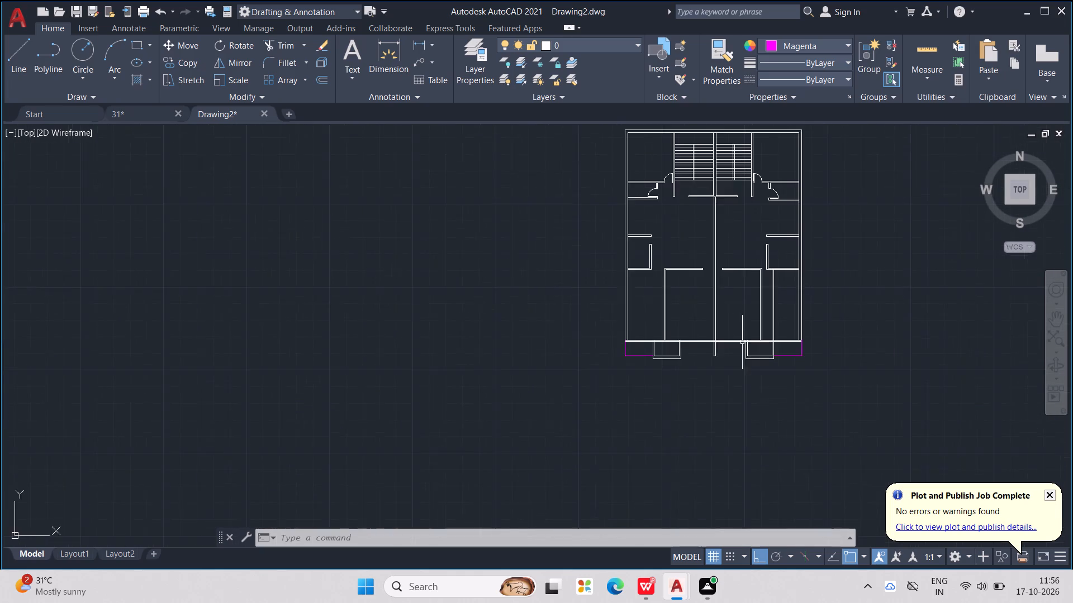
pyautogui.moveTo(742, 342); pyautogui.dragTo(744, 374, button='middle')
pyautogui.scroll(2, 772, 354)
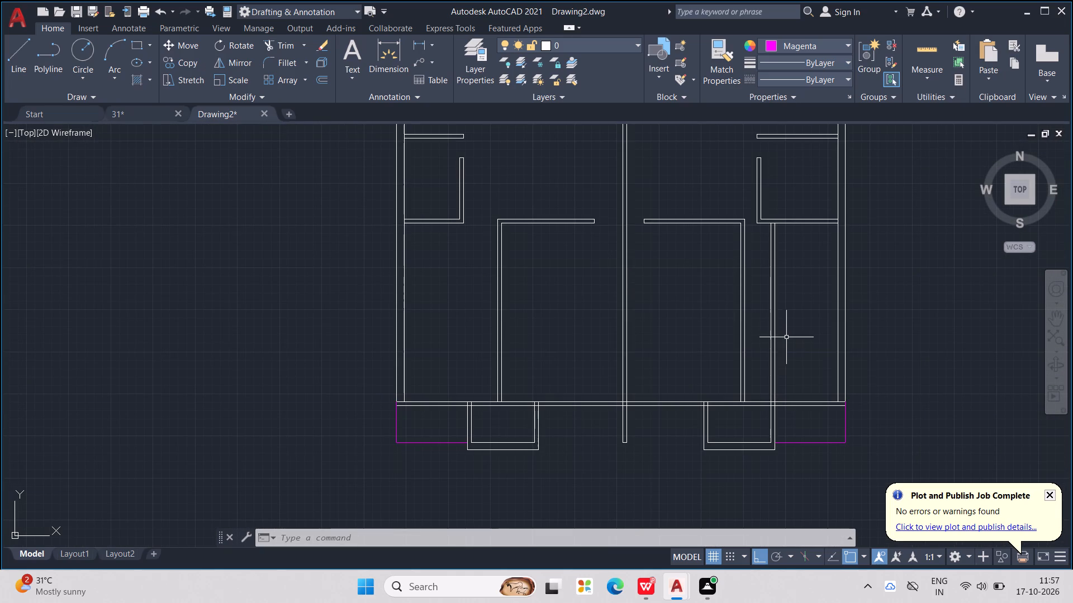
pyautogui.press('Escape')
pyautogui.press('Escape')
pyautogui.write('TR')
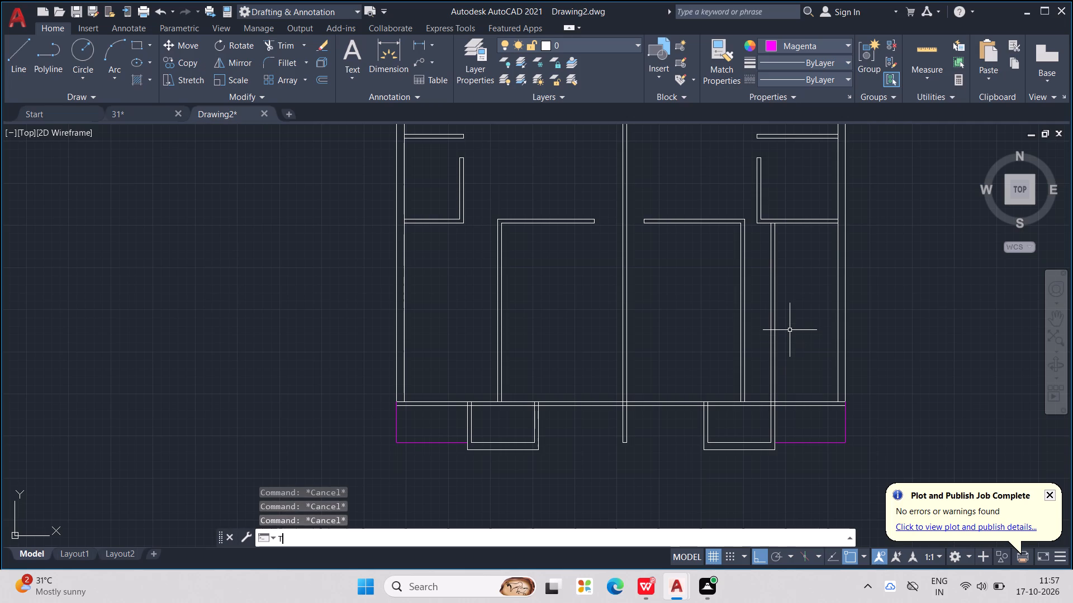
pyautogui.press('Return')
pyautogui.moveTo(789, 323); pyautogui.dragTo(766, 337)
pyautogui.scroll(2, 774, 405)
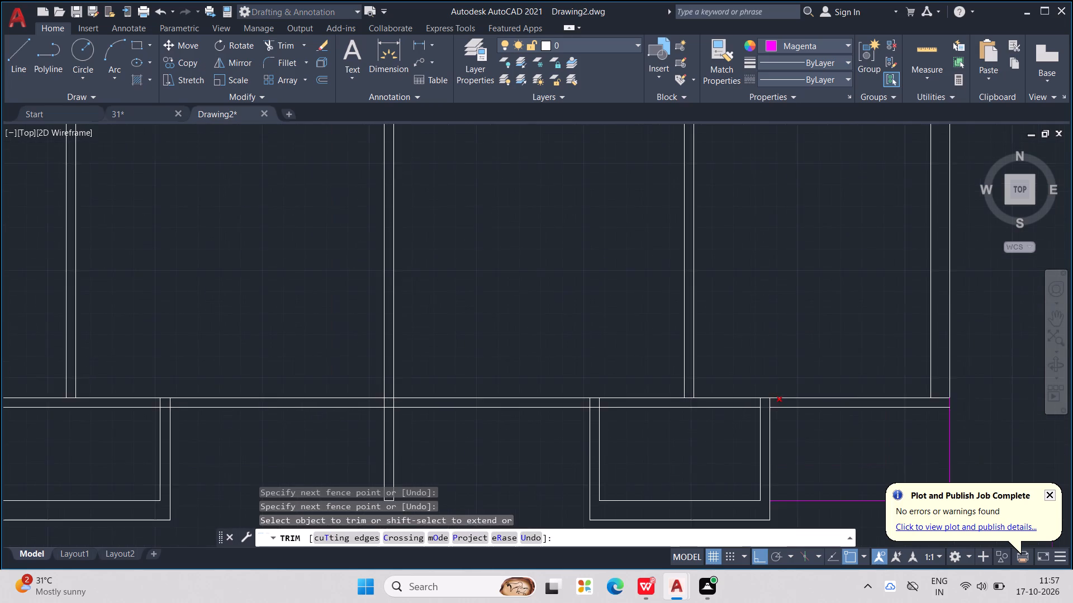
pyautogui.scroll(1, 774, 405)
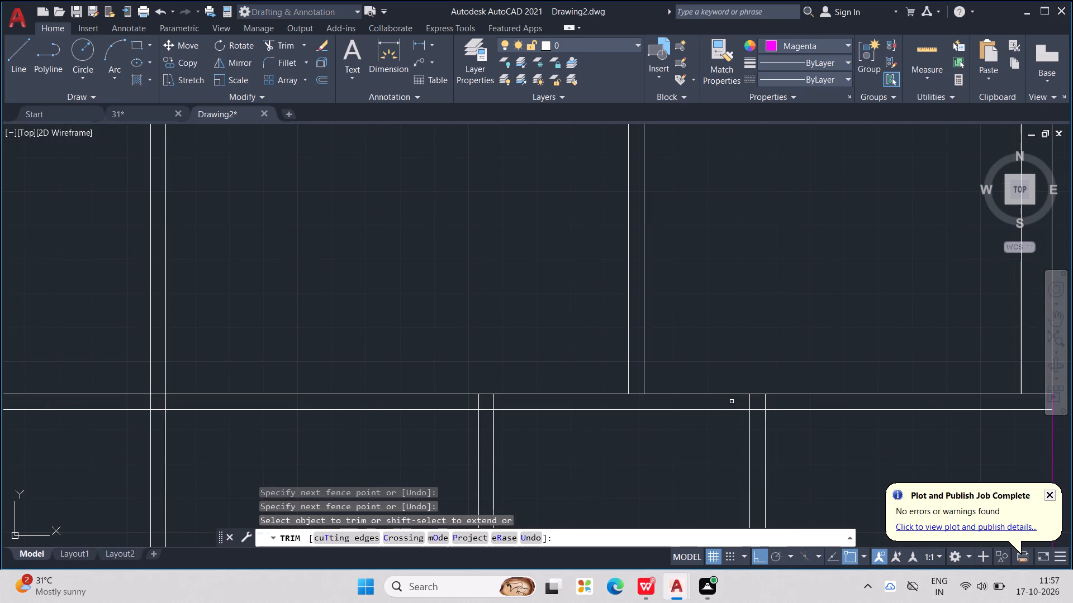
pyautogui.press('Escape')
pyautogui.press('Escape')
pyautogui.press('Escape')
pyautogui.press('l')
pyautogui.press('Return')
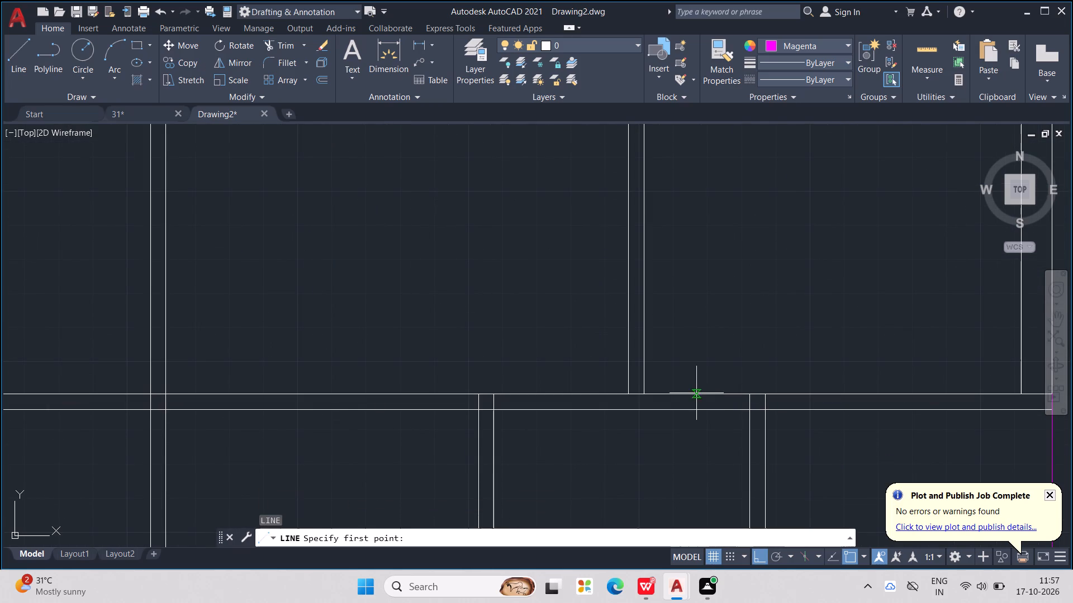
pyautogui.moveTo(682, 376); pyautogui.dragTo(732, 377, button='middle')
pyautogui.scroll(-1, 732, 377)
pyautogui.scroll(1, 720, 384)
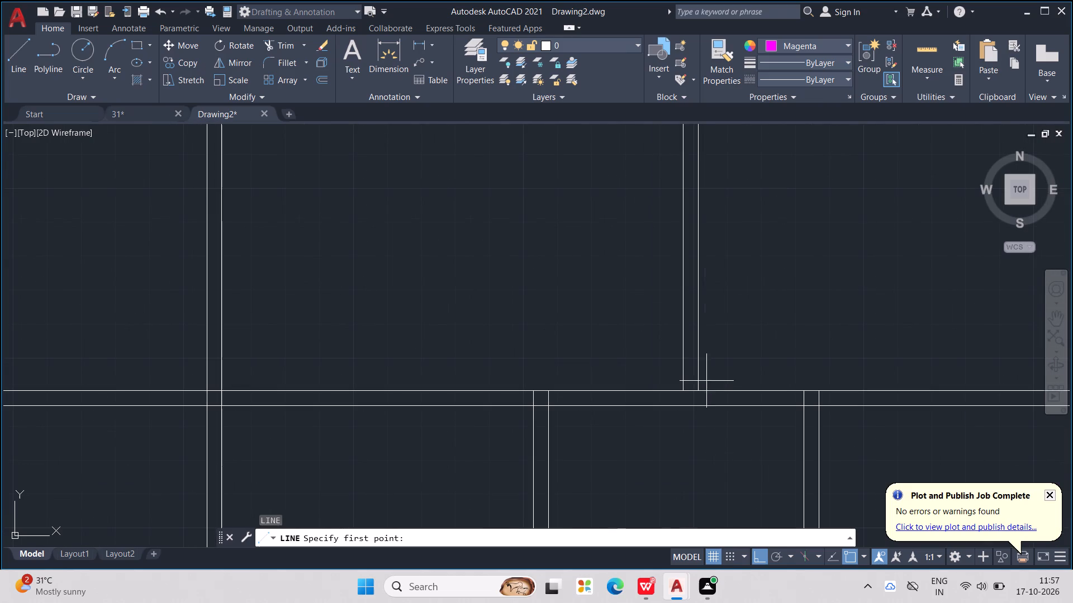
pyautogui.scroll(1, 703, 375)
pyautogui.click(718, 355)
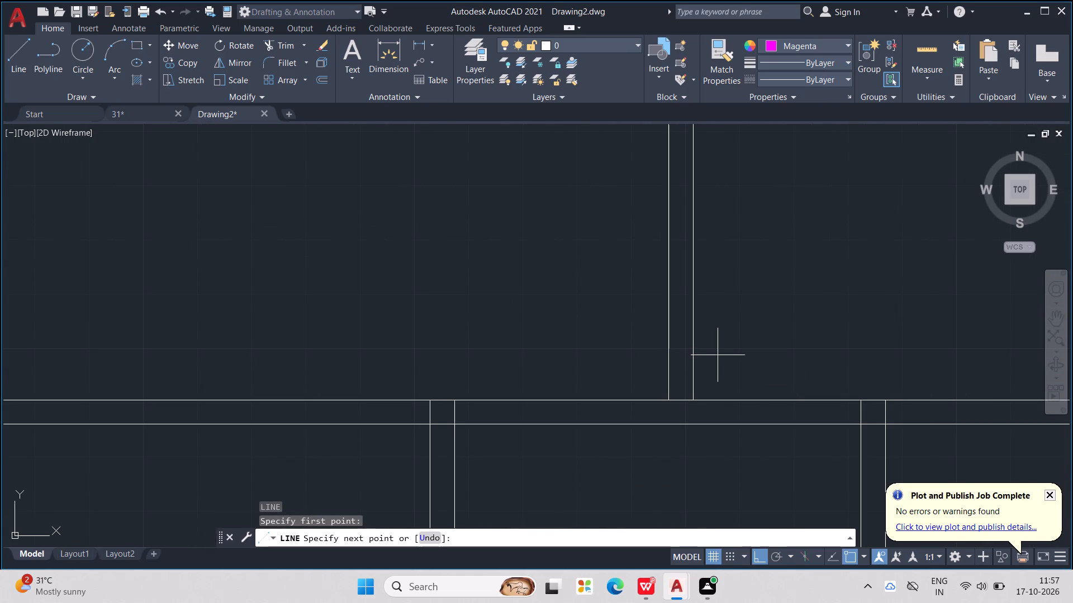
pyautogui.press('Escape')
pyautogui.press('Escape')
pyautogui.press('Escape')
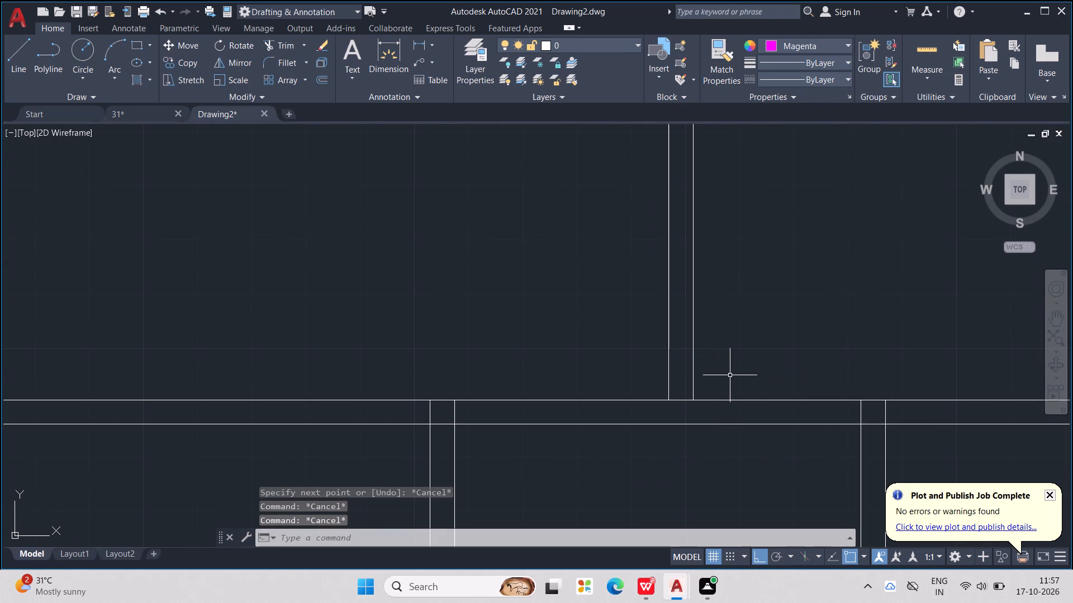
# Set the drawing colour to ByLayer and draw a vertical line about 1'-5.3" long across the bottom wall, just right of the right-hand room's partition.
pyautogui.click(842, 45)
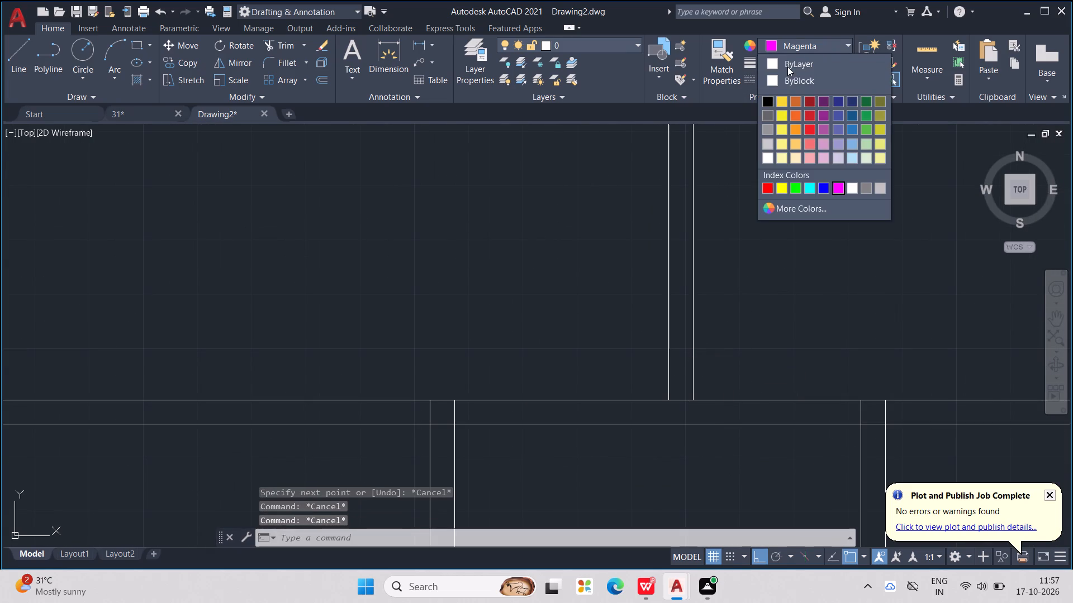
pyautogui.click(787, 66)
pyautogui.press('l')
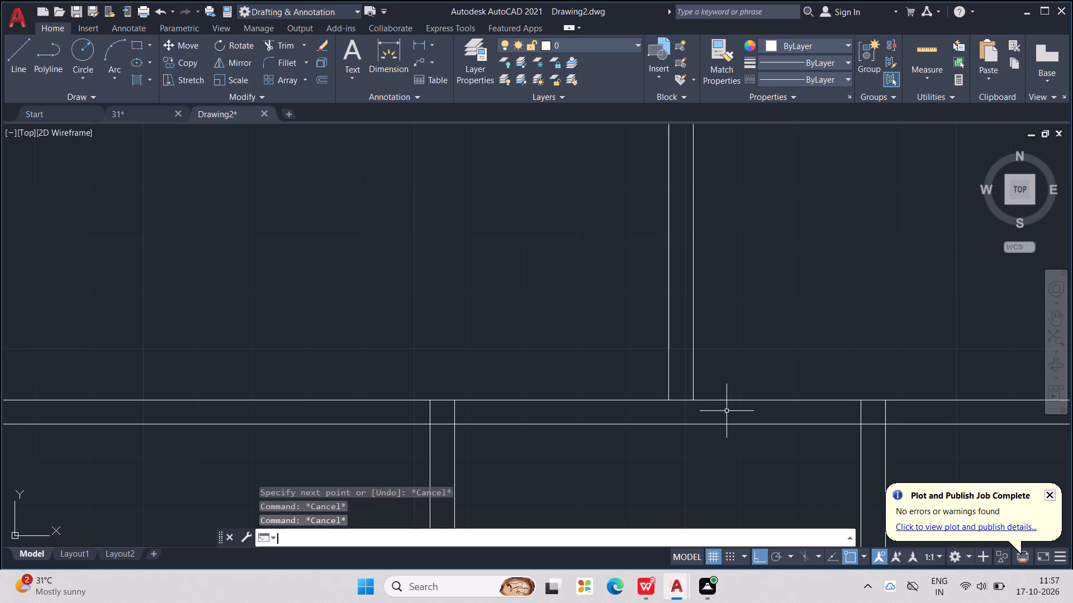
pyautogui.press('Return')
pyautogui.click(734, 352)
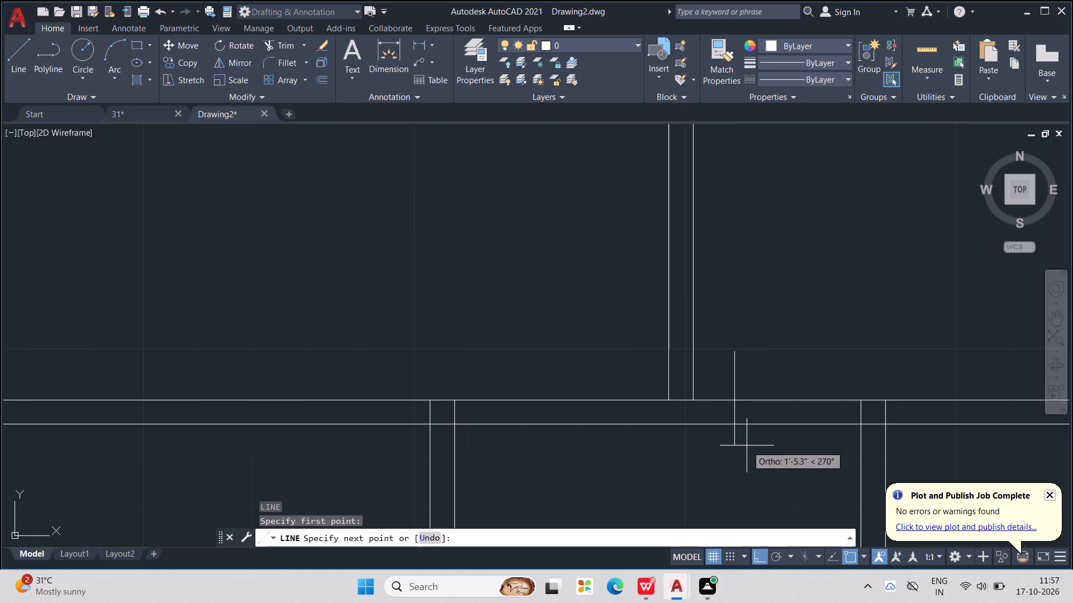
pyautogui.click(747, 446)
pyautogui.scroll(-3, 747, 432)
pyautogui.press('Escape')
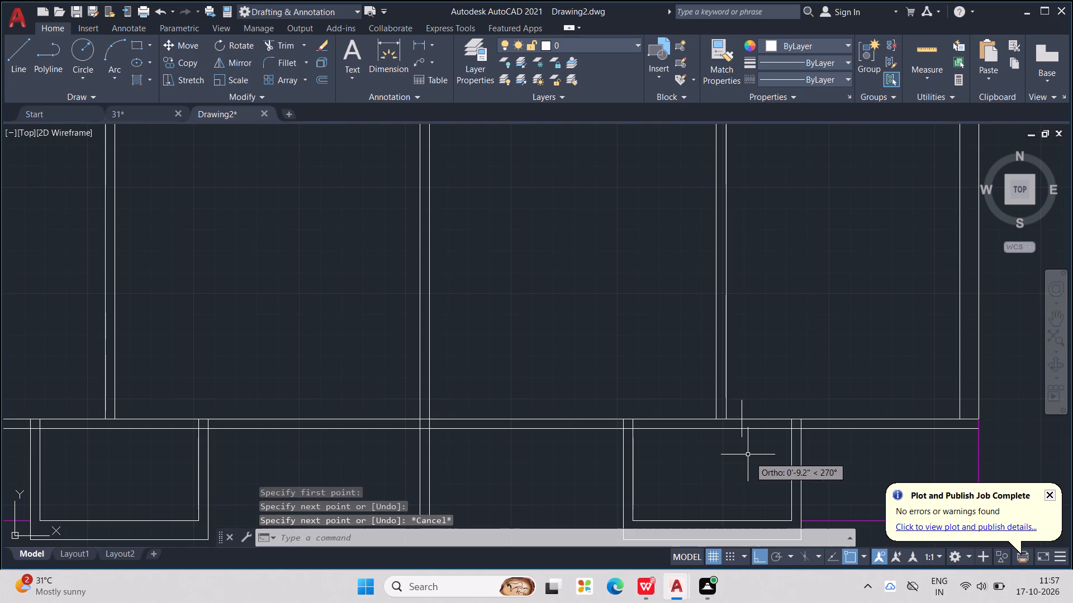
# Draw a vertical line about 2'-2.6" long across the bottom wall, just left of the left-hand room's partition.
pyautogui.moveTo(747, 453); pyautogui.dragTo(764, 457, button='middle')
pyautogui.press('l')
pyautogui.press('Return')
pyautogui.scroll(-2, 800, 453)
pyautogui.moveTo(800, 452); pyautogui.dragTo(896, 435, button='middle')
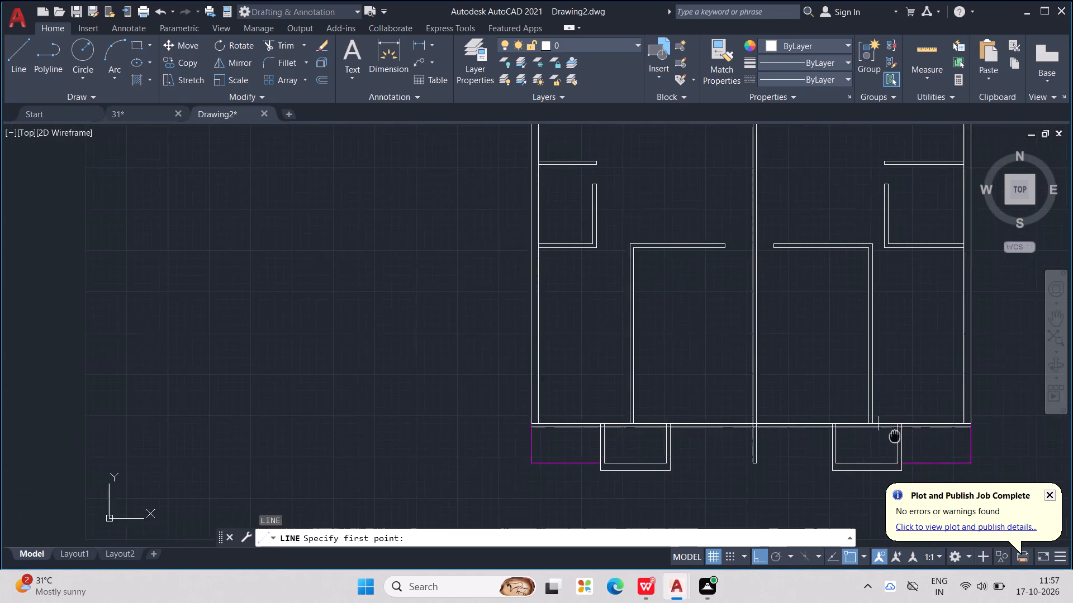
pyautogui.moveTo(896, 435); pyautogui.dragTo(958, 435, button='middle')
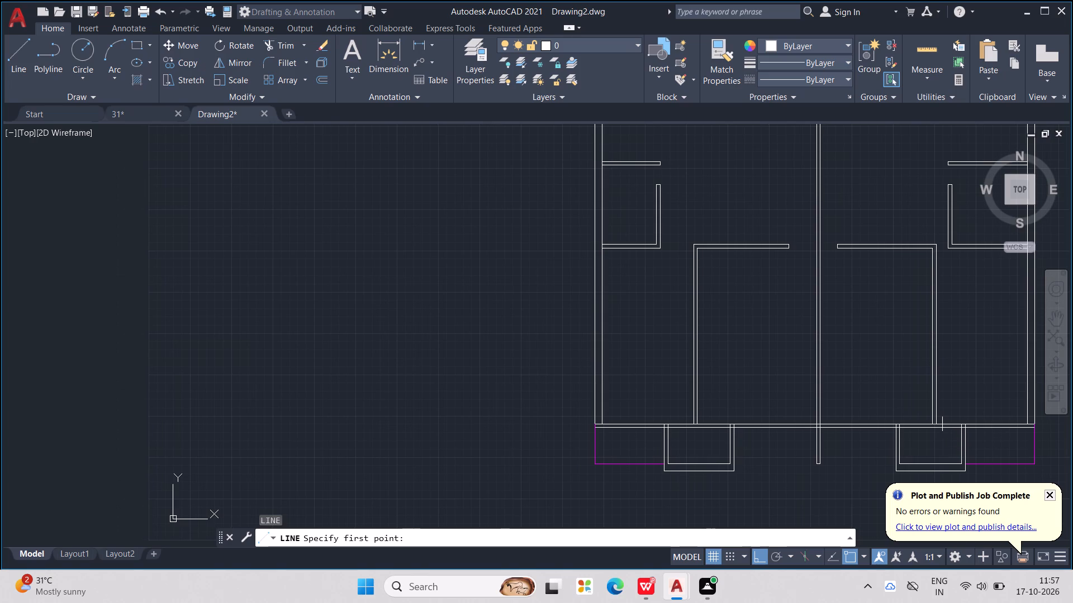
pyautogui.scroll(2, 660, 439)
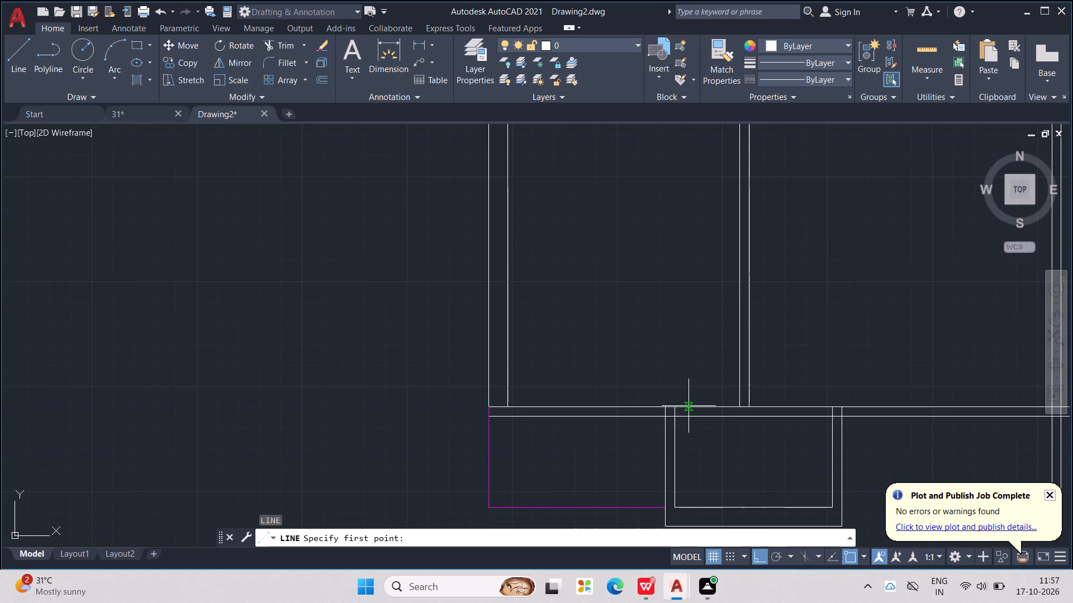
pyautogui.click(729, 385)
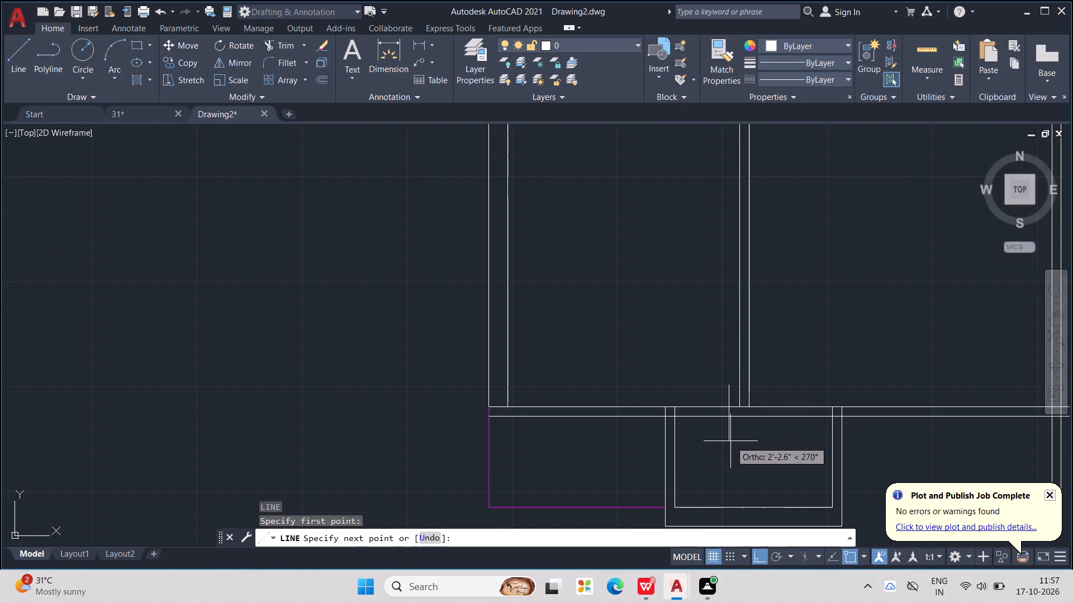
pyautogui.click(730, 442)
pyautogui.press('Escape')
pyautogui.press('Escape')
pyautogui.press('Escape')
pyautogui.press('Escape')
pyautogui.press('Escape')
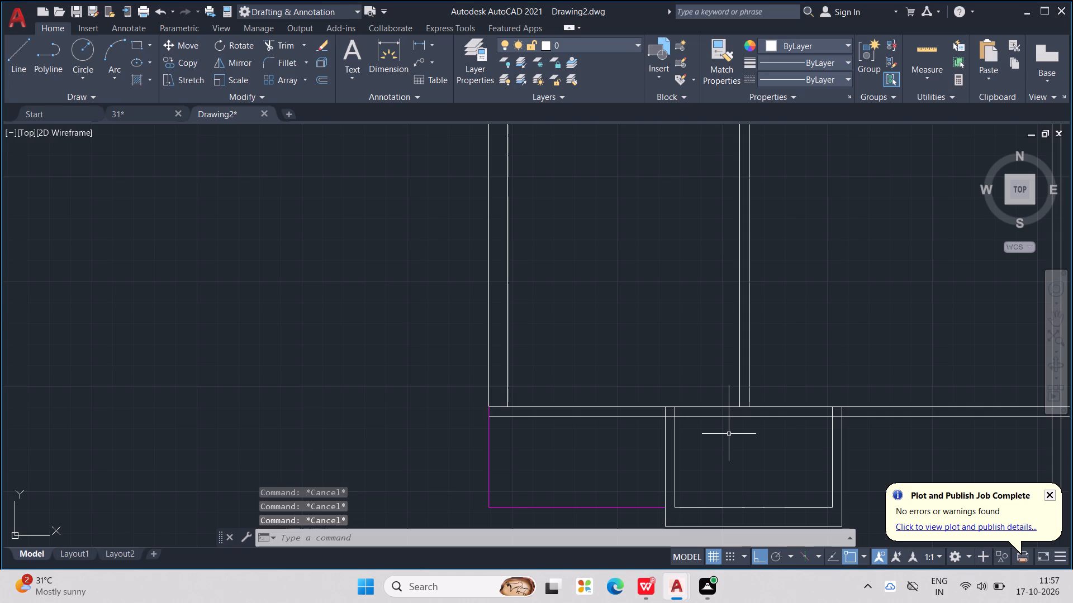
pyautogui.press('Escape')
pyautogui.press('Escape')
pyautogui.press('Escape')
pyautogui.press('Escape')
pyautogui.press('Escape')
pyautogui.press('Escape')
pyautogui.press('Escape')
pyautogui.press('Escape')
pyautogui.press('Escape')
pyautogui.press('Escape')
# Trim the bottom wall's upper line left of the left projecting box, and both wall lines from that box's left wall to the marker line.
pyautogui.write('TR')
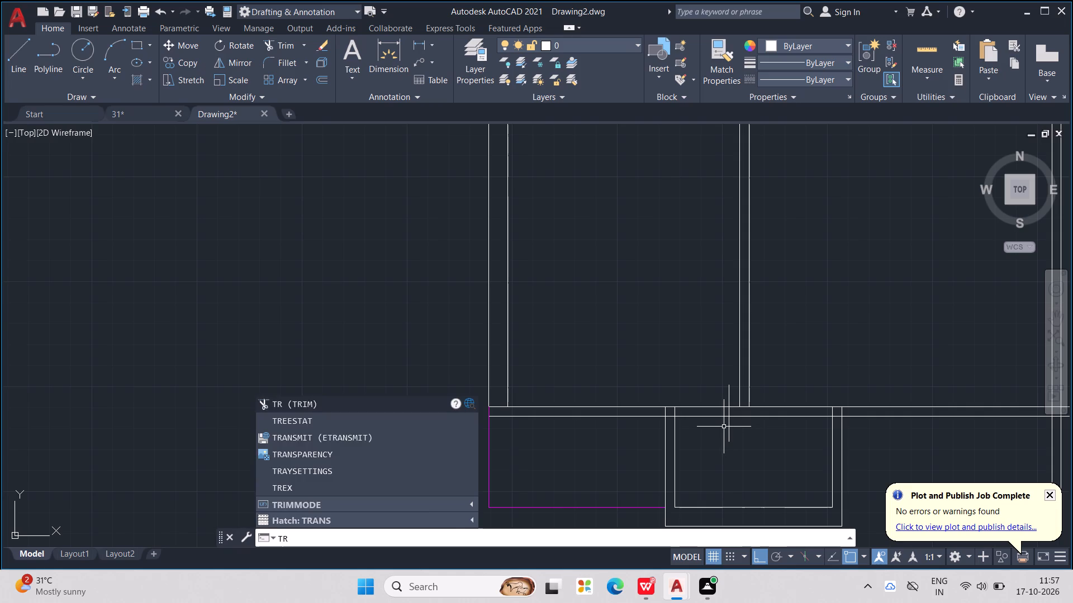
pyautogui.press('Return')
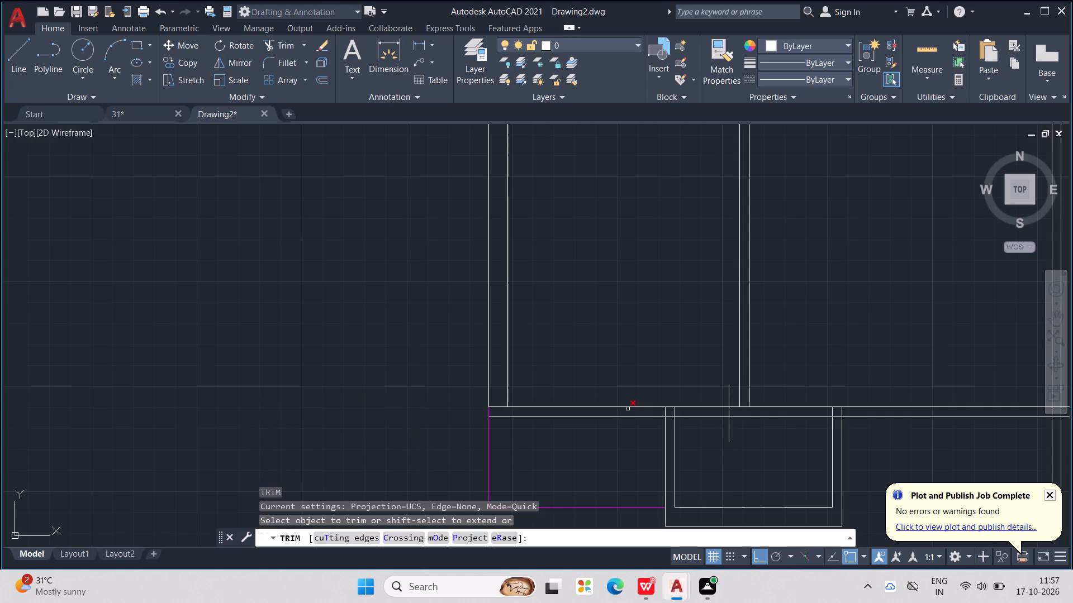
pyautogui.click(628, 408)
pyautogui.moveTo(701, 401); pyautogui.dragTo(706, 405)
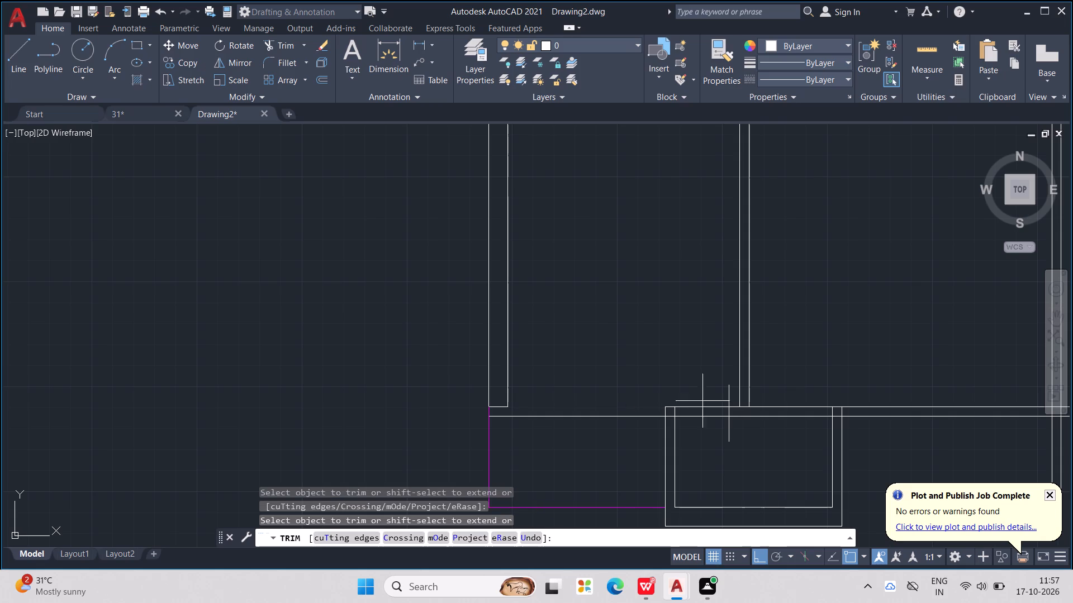
pyautogui.moveTo(706, 405); pyautogui.dragTo(710, 424)
pyautogui.scroll(2, 662, 415)
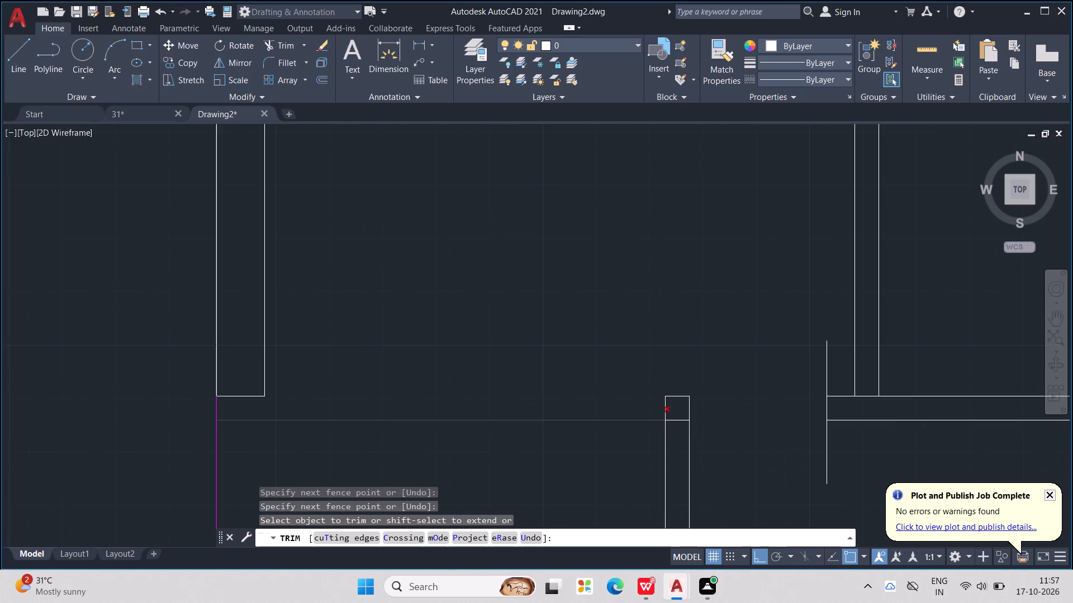
pyautogui.moveTo(671, 417); pyautogui.dragTo(676, 427)
pyautogui.scroll(-3, 675, 422)
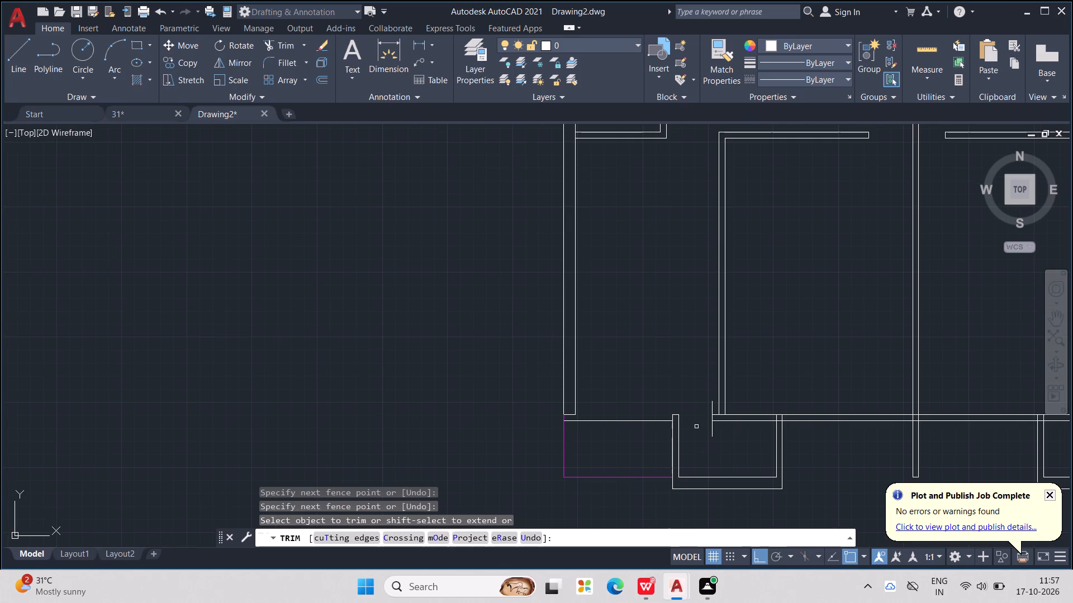
# Trim the left marker line's overhanging ends below and above the bottom wall.
pyautogui.scroll(2, 717, 428)
pyautogui.moveTo(714, 425); pyautogui.dragTo(677, 437)
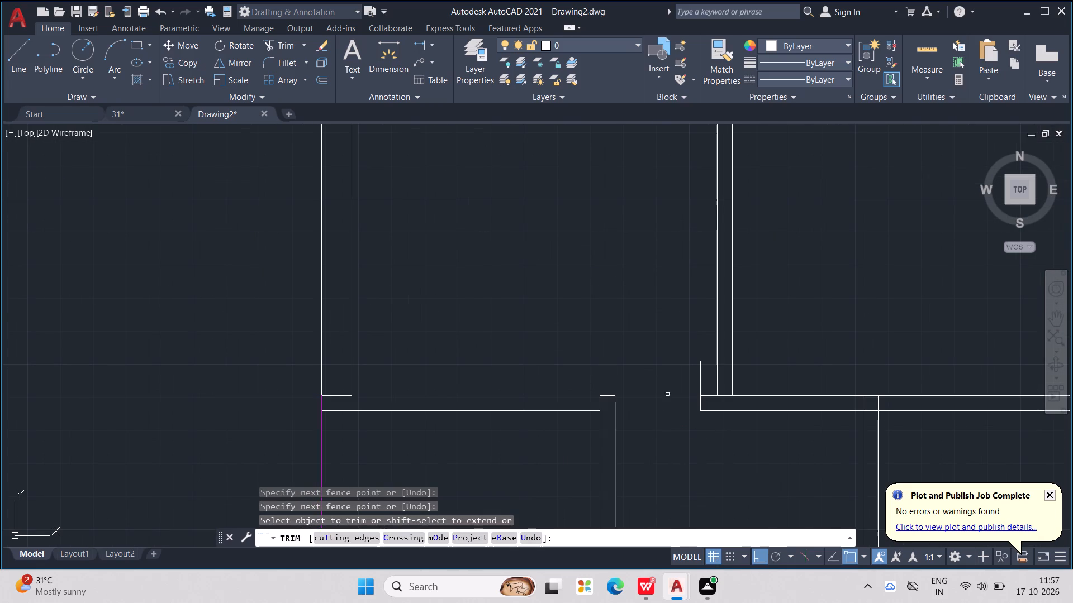
pyautogui.moveTo(673, 393); pyautogui.dragTo(695, 380)
pyautogui.moveTo(704, 372); pyautogui.dragTo(682, 384)
# Trim away the bottom wall's upper line between the two projecting boxes, including the fragment inside the central wall.
pyautogui.moveTo(744, 427); pyautogui.dragTo(676, 390, button='middle')
pyautogui.scroll(-3, 672, 389)
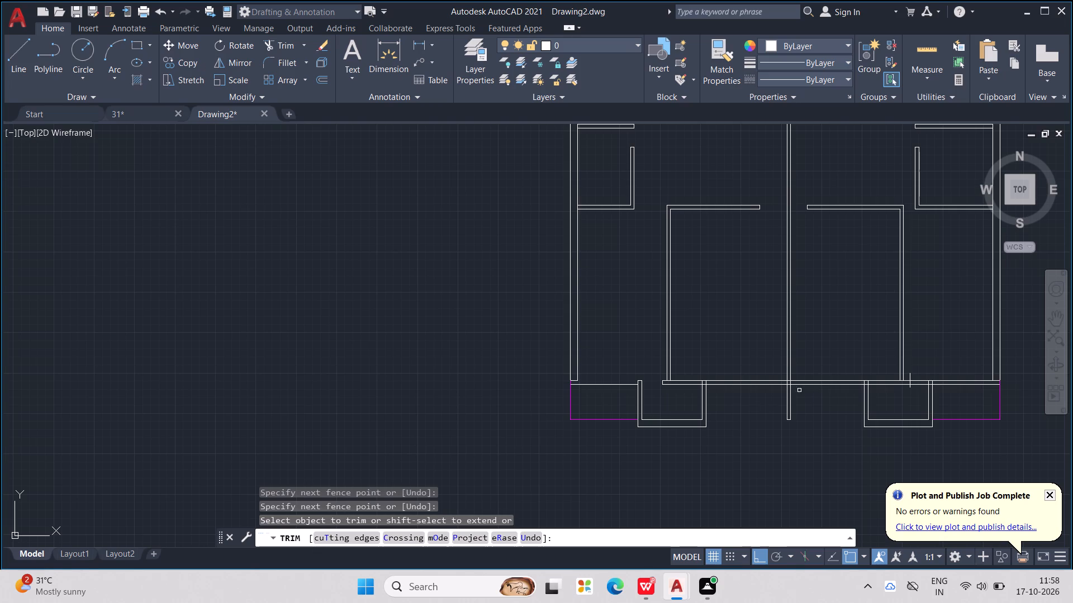
pyautogui.click(730, 382)
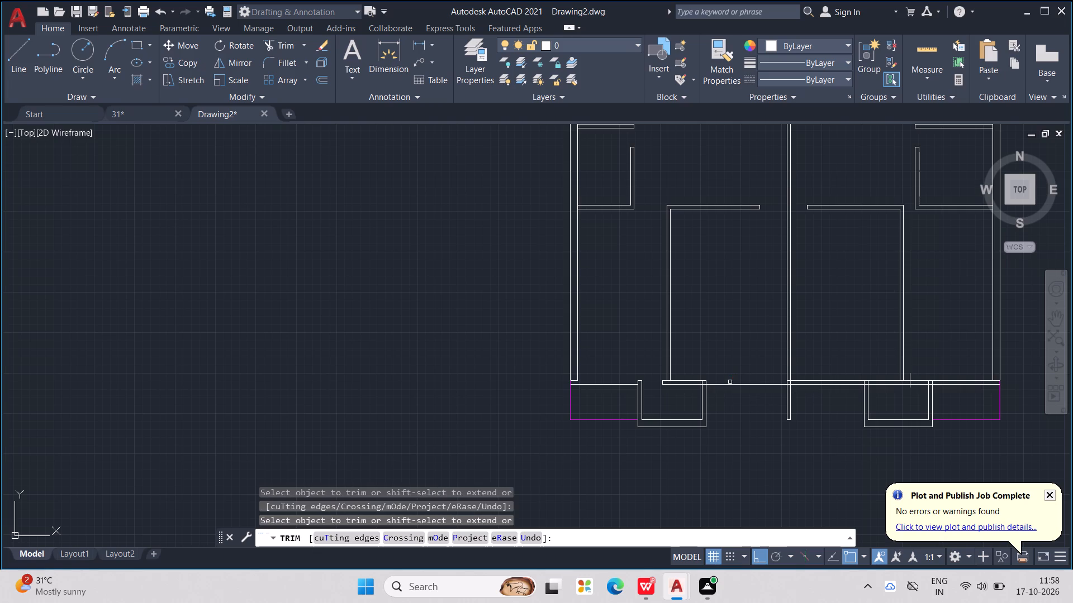
pyautogui.click(825, 380)
pyautogui.scroll(4, 799, 386)
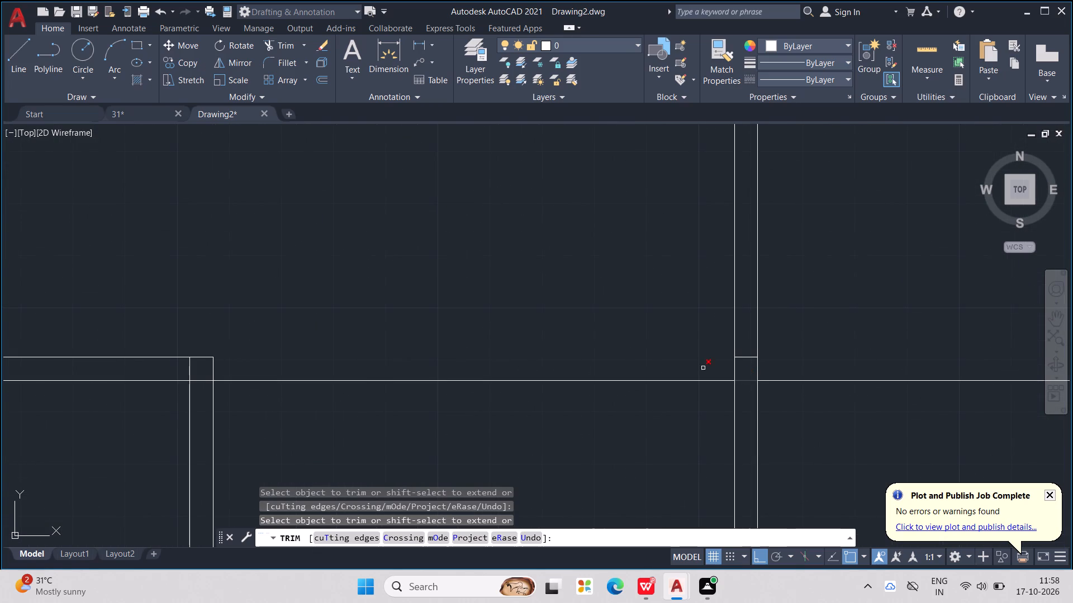
pyautogui.moveTo(743, 353); pyautogui.dragTo(747, 368)
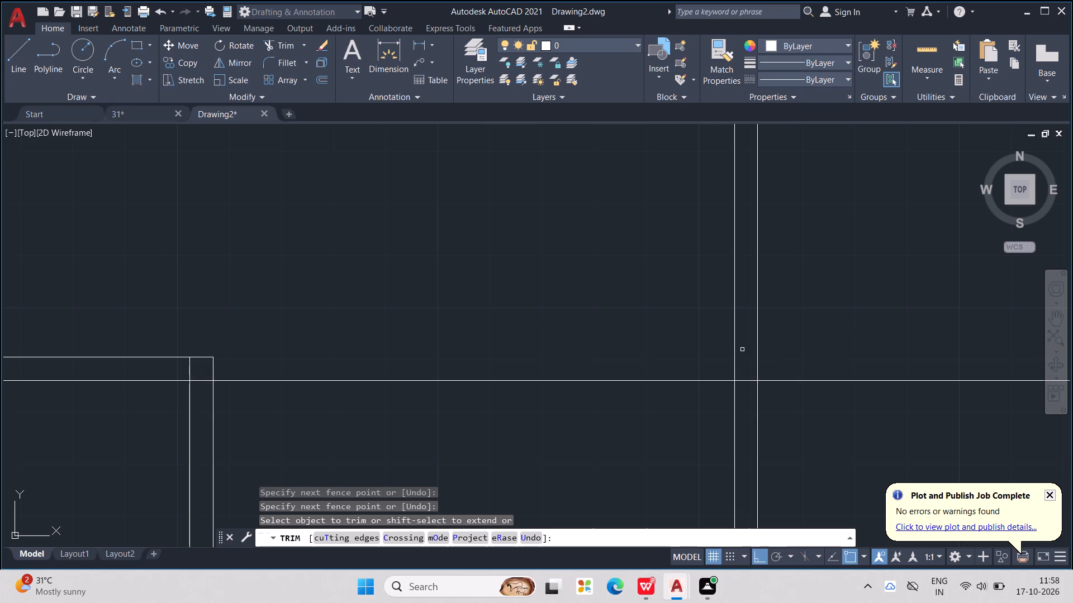
pyautogui.moveTo(832, 354); pyautogui.dragTo(823, 349, button='middle')
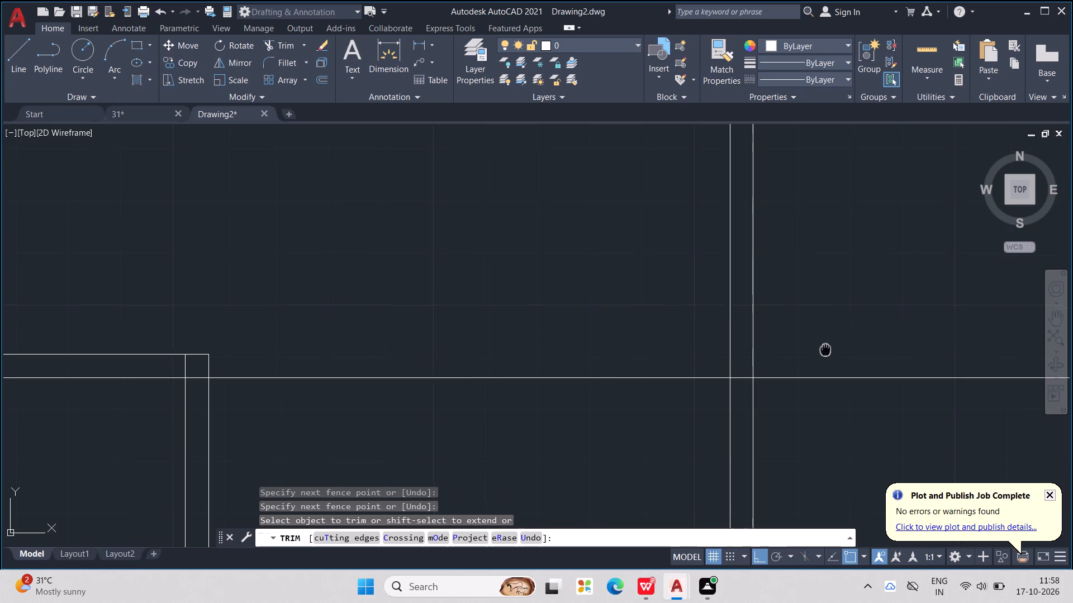
pyautogui.moveTo(823, 349); pyautogui.dragTo(646, 333, button='middle')
pyautogui.scroll(-4, 658, 323)
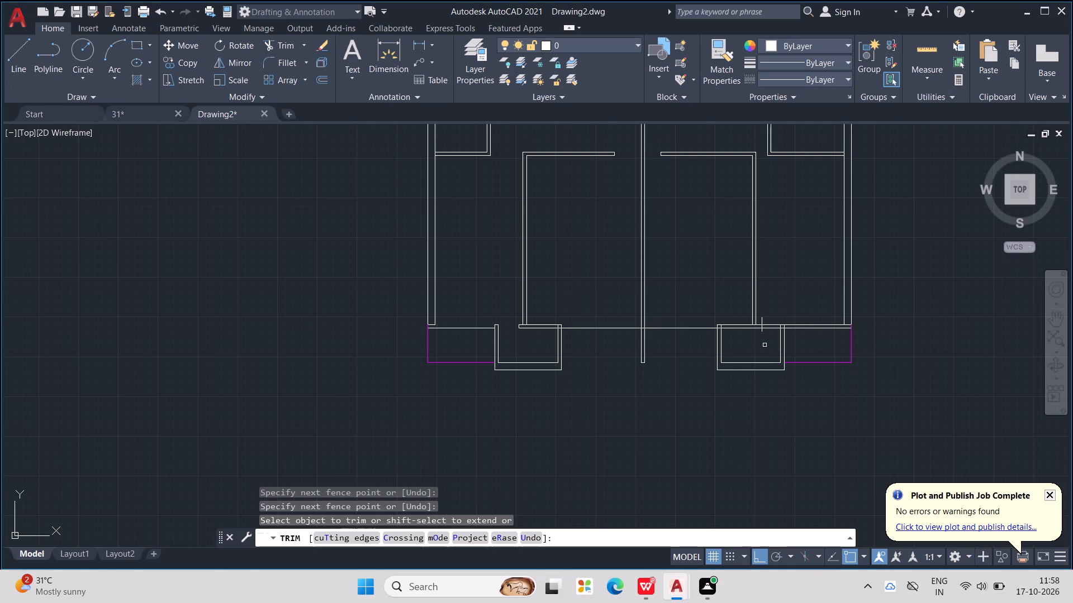
# Trim the bottom wall open between the right marker line and the right box's right wall, and cut the marker's ends flush.
pyautogui.scroll(1, 730, 326)
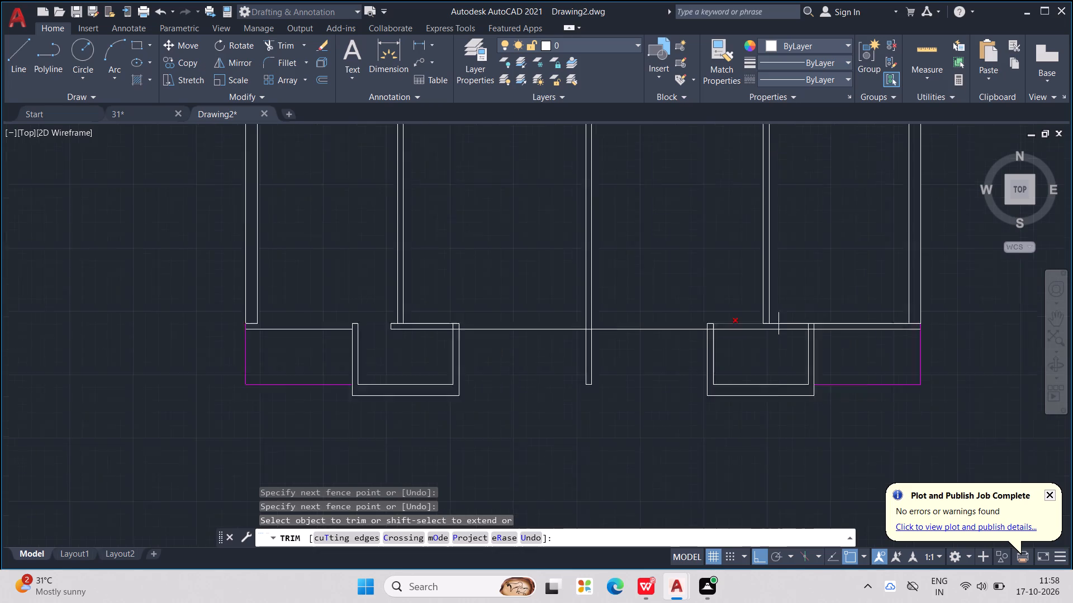
pyautogui.scroll(1, 730, 326)
pyautogui.scroll(-2, 749, 347)
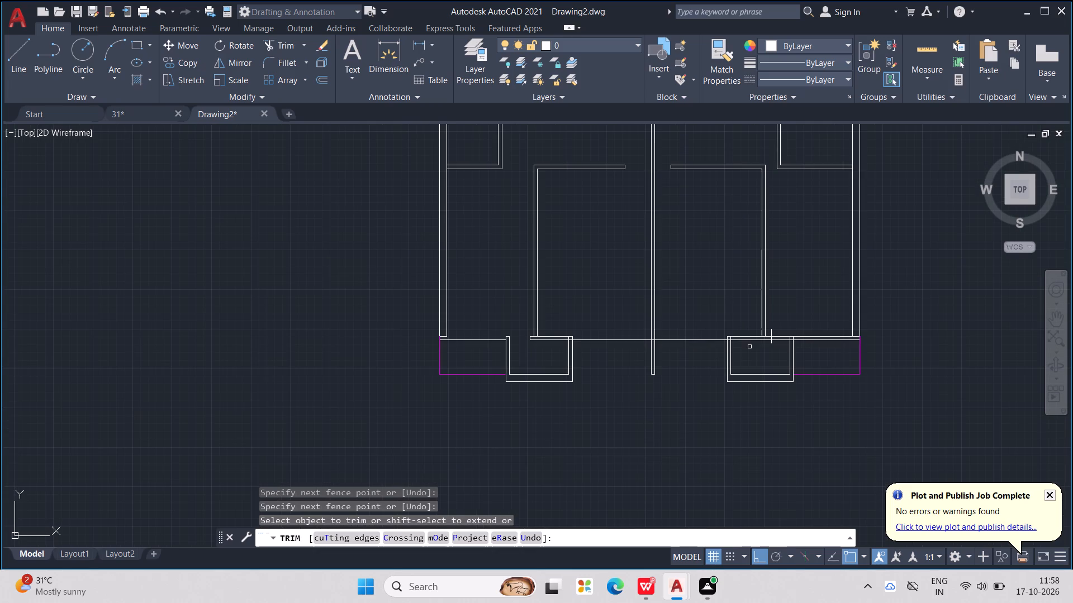
pyautogui.scroll(2, 748, 338)
pyautogui.moveTo(826, 327); pyautogui.dragTo(829, 339)
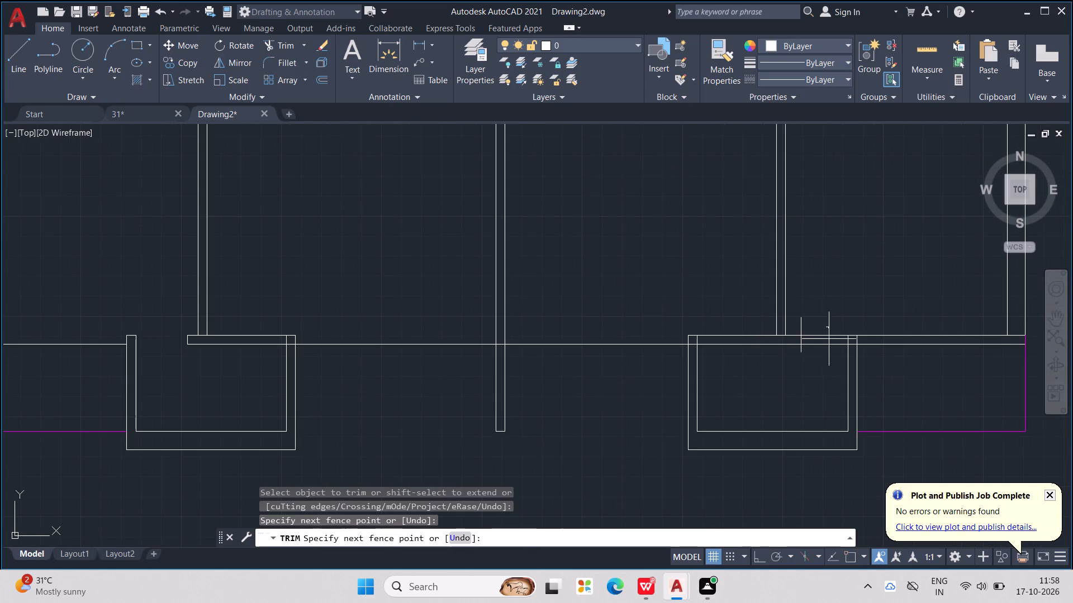
pyautogui.moveTo(829, 339); pyautogui.dragTo(792, 355)
pyautogui.moveTo(804, 324); pyautogui.dragTo(795, 324)
pyautogui.scroll(2, 866, 333)
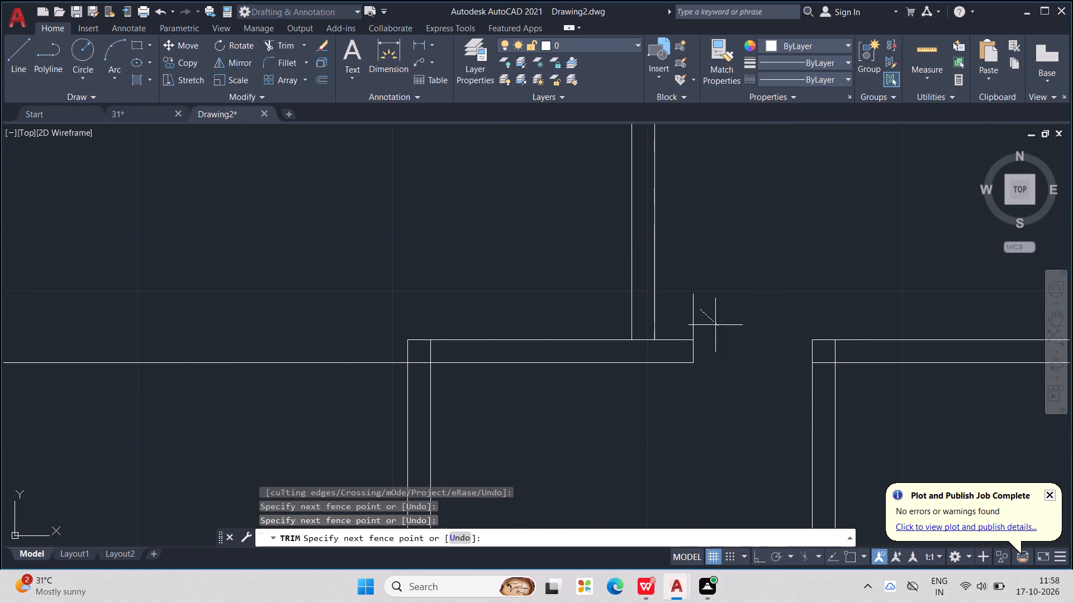
pyautogui.click(686, 318)
# Trim the bottom wall's upper line right of the right projecting box and the segment crossing inside the box's right wall.
pyautogui.scroll(2, 834, 377)
pyautogui.scroll(-3, 828, 331)
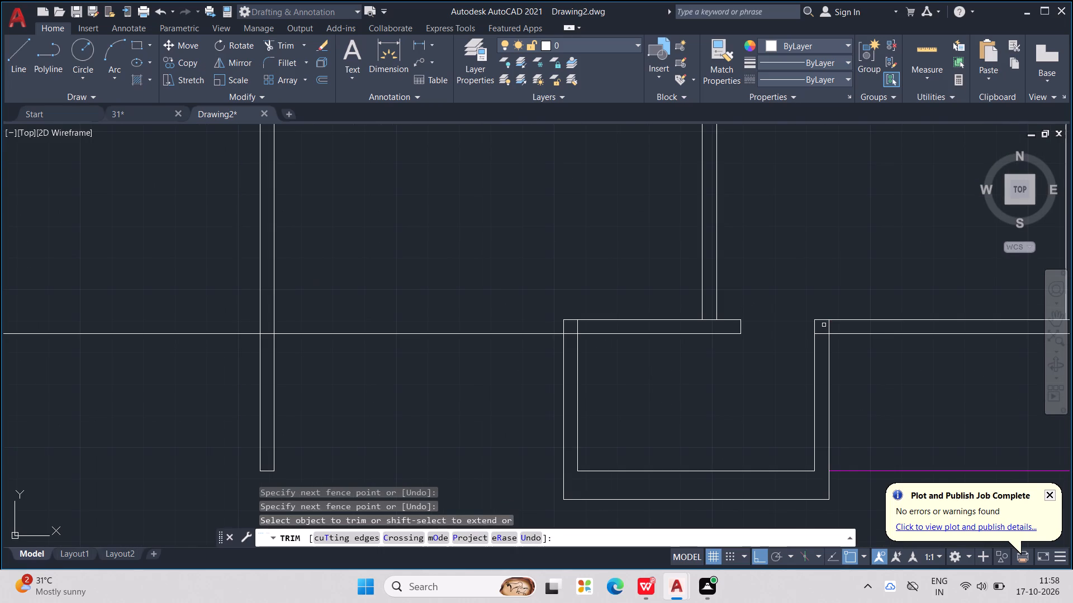
pyautogui.moveTo(882, 316); pyautogui.dragTo(885, 323)
pyautogui.scroll(1, 832, 333)
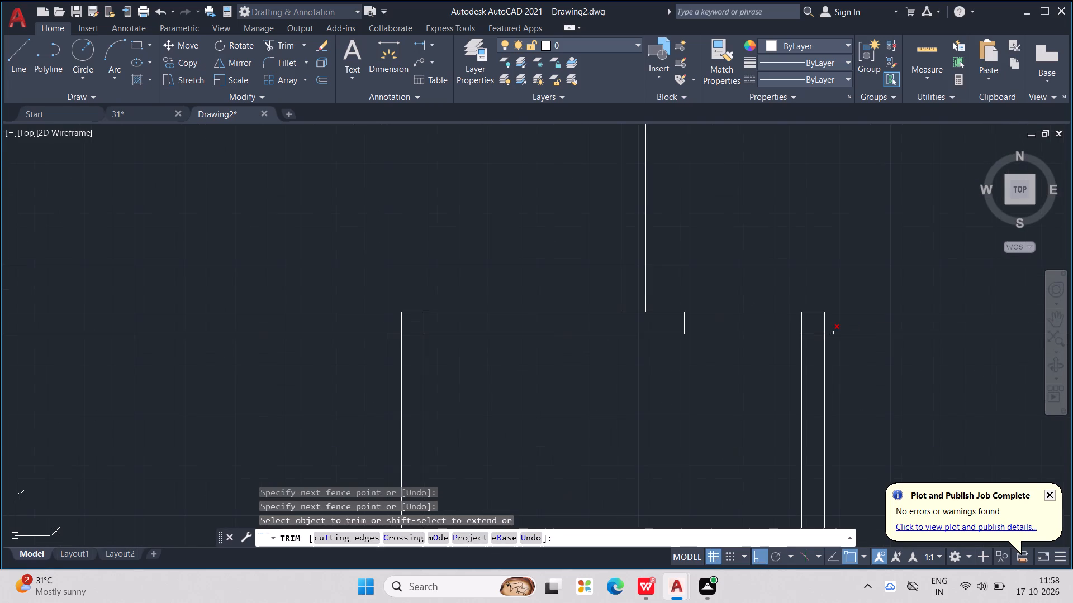
pyautogui.click(815, 333)
pyautogui.scroll(-3, 815, 333)
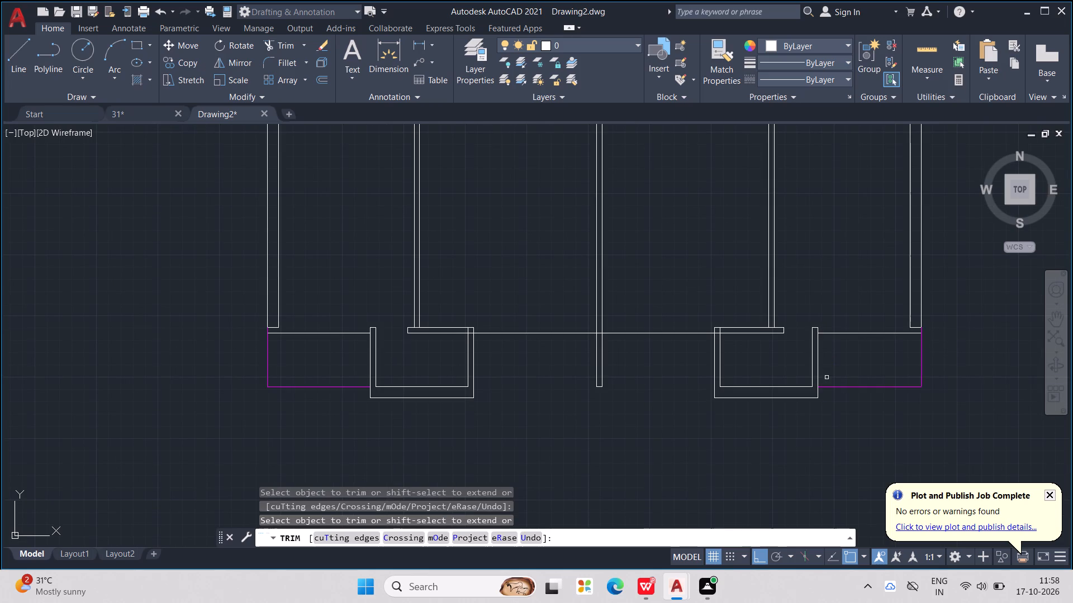
# Trim away the overlapping wall segments inside the right projecting box's upper-left corner.
pyautogui.scroll(4, 696, 342)
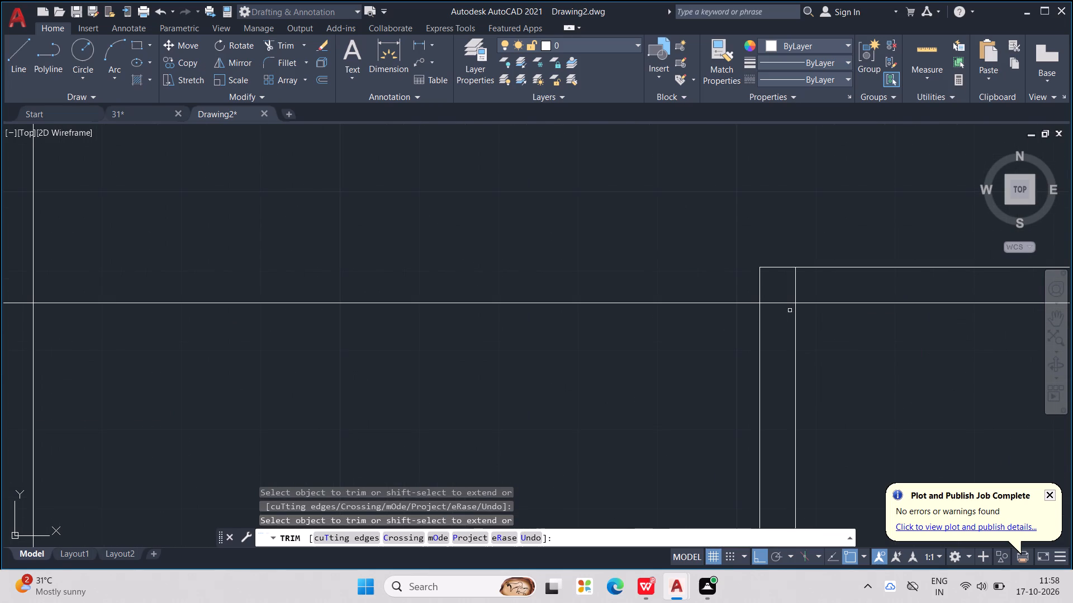
pyautogui.scroll(1, 801, 290)
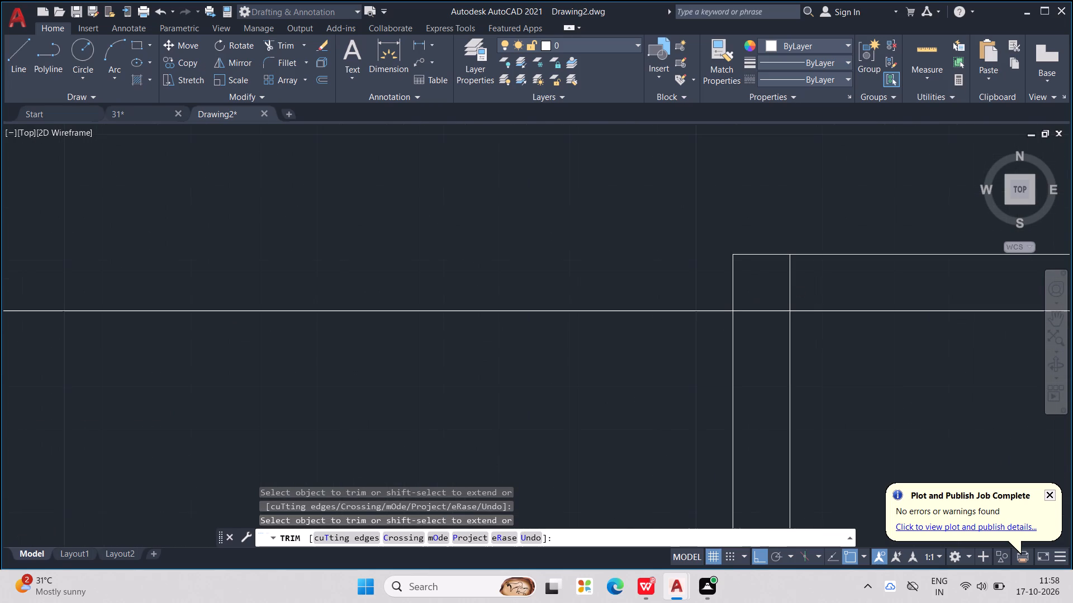
pyautogui.moveTo(796, 286); pyautogui.dragTo(771, 335)
pyautogui.scroll(-3, 773, 334)
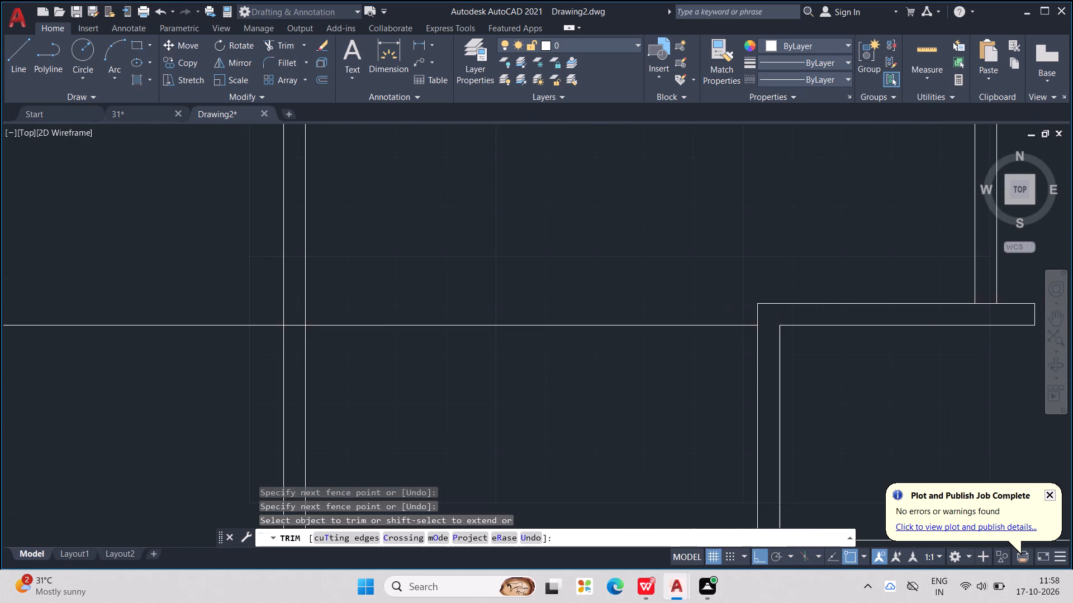
pyautogui.press('Escape')
pyautogui.press('Escape')
pyautogui.moveTo(623, 392); pyautogui.dragTo(732, 325, button='middle')
pyautogui.press('Escape')
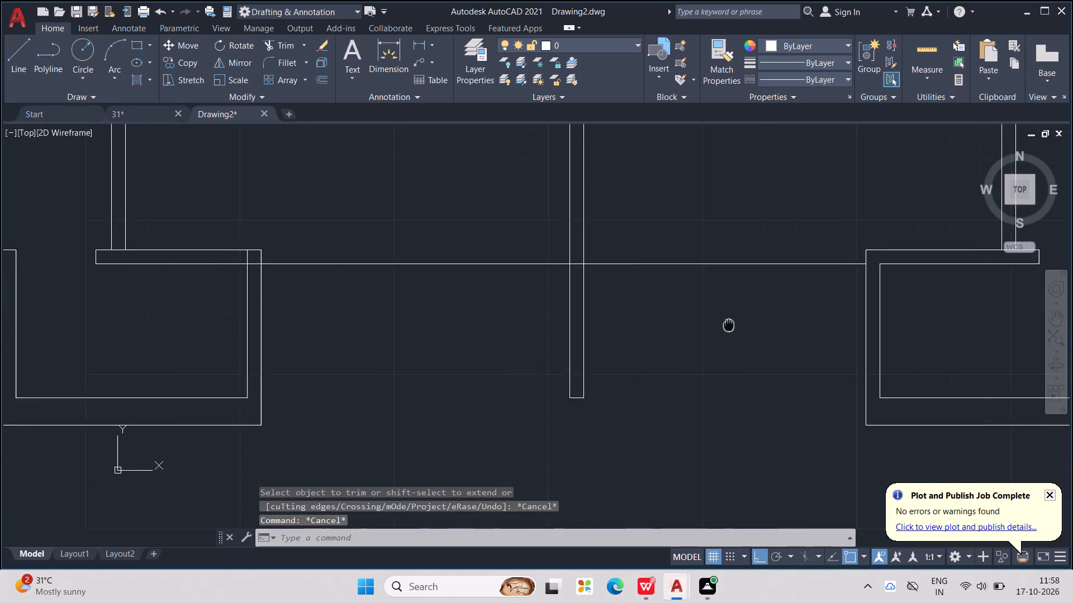
pyautogui.moveTo(732, 325); pyautogui.dragTo(746, 318, button='middle')
pyautogui.press('Escape')
pyautogui.press('Escape')
# Draw lines extending the central wall's lower end down to the level of the projecting boxes' outer bottom edges, closing it off.
pyautogui.press('l')
pyautogui.press('Return')
pyautogui.scroll(-1, 737, 351)
pyautogui.moveTo(737, 351); pyautogui.dragTo(778, 318, button='middle')
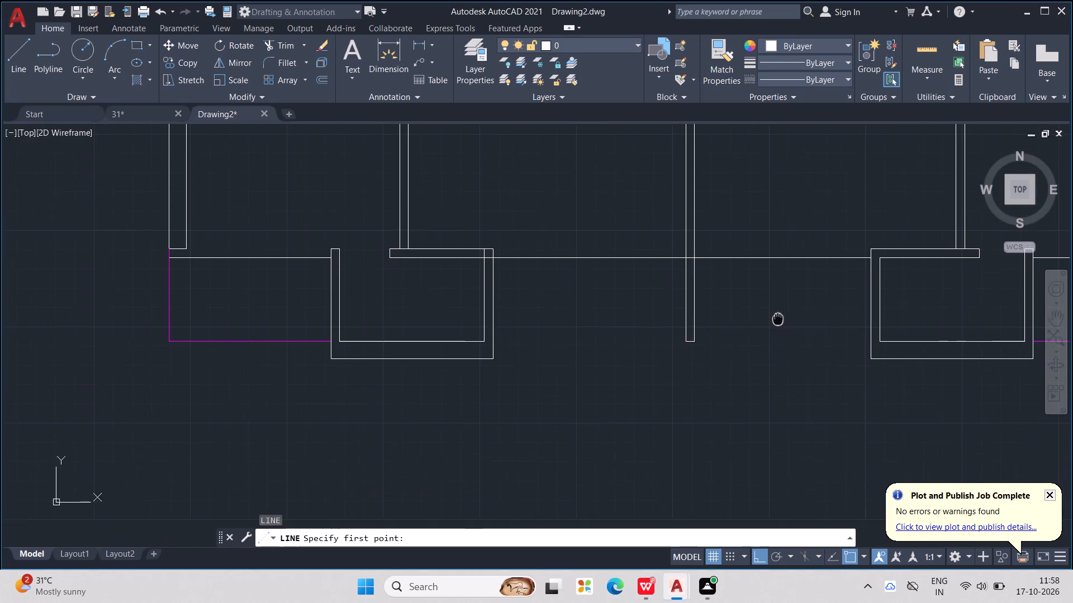
pyautogui.moveTo(778, 318); pyautogui.dragTo(778, 317, button='middle')
pyautogui.click(686, 346)
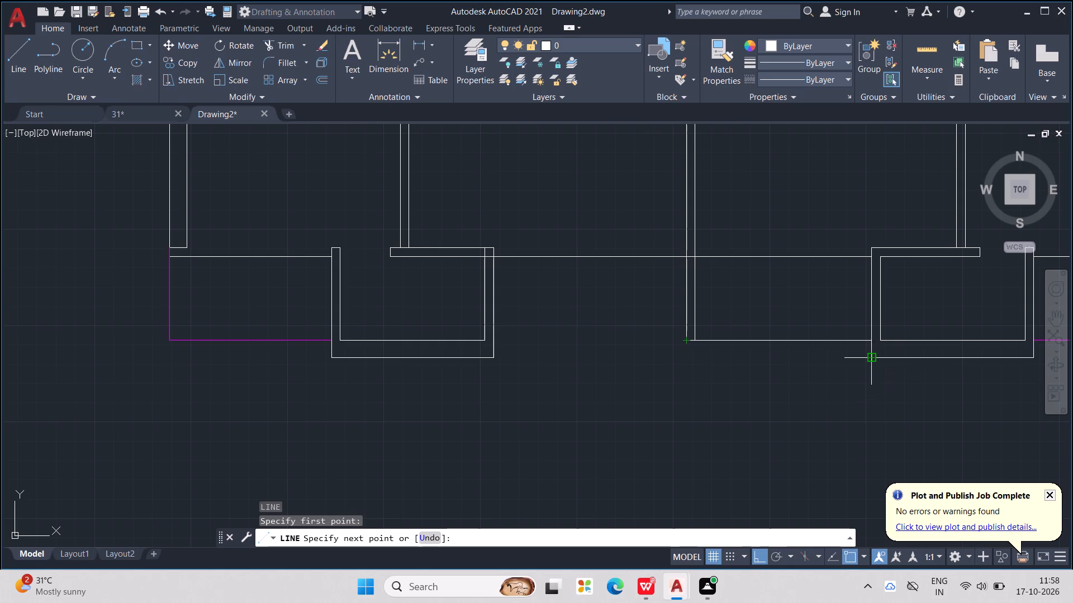
pyautogui.click(688, 362)
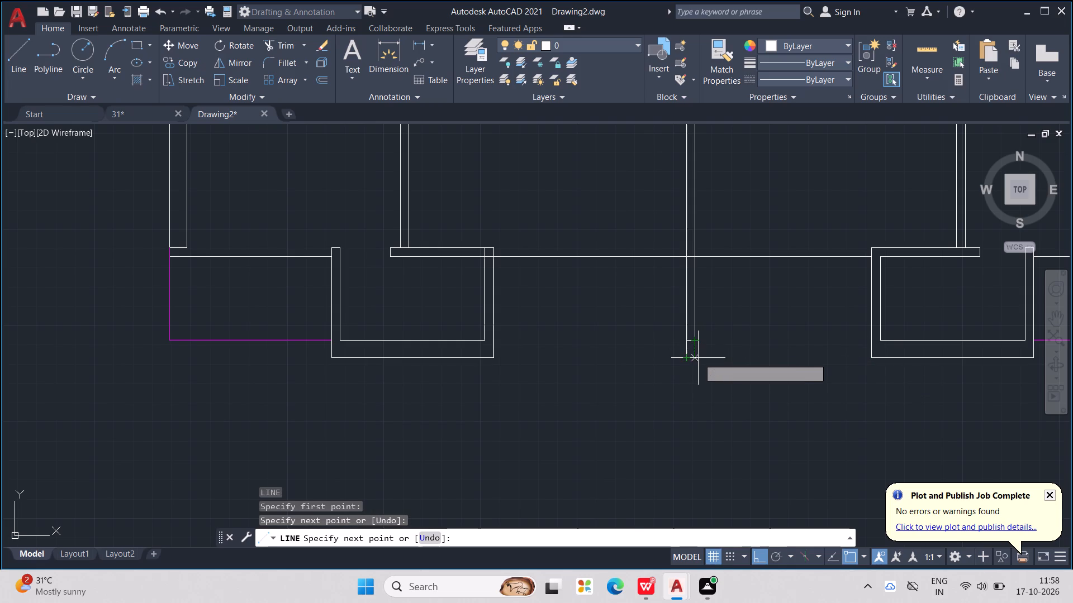
pyautogui.click(698, 358)
pyautogui.click(697, 341)
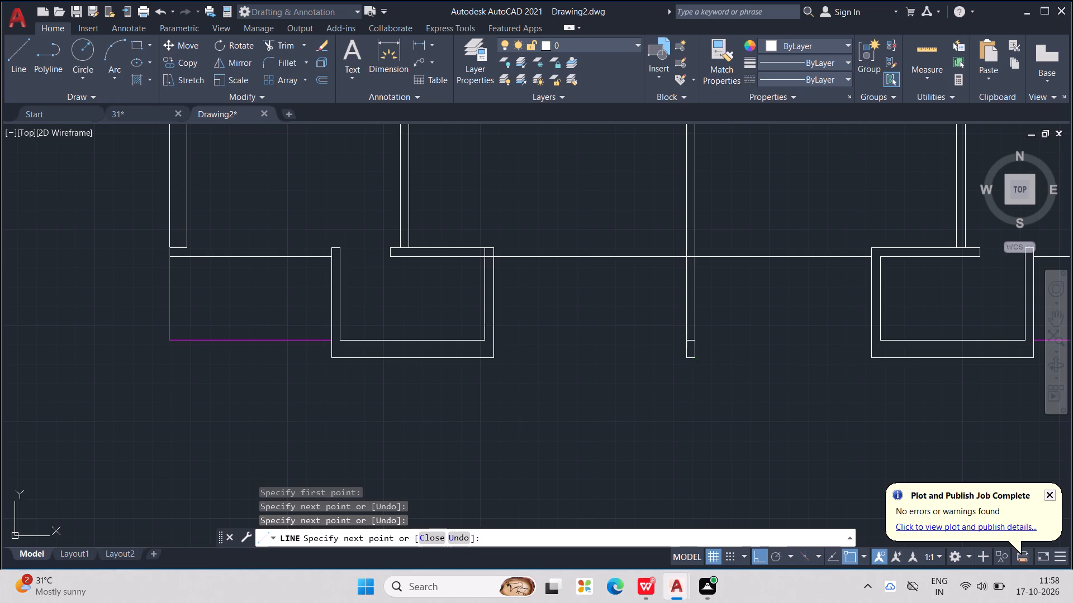
pyautogui.press('Escape')
pyautogui.press('Escape')
pyautogui.press('Escape')
pyautogui.scroll(2, 692, 343)
pyautogui.press('Escape')
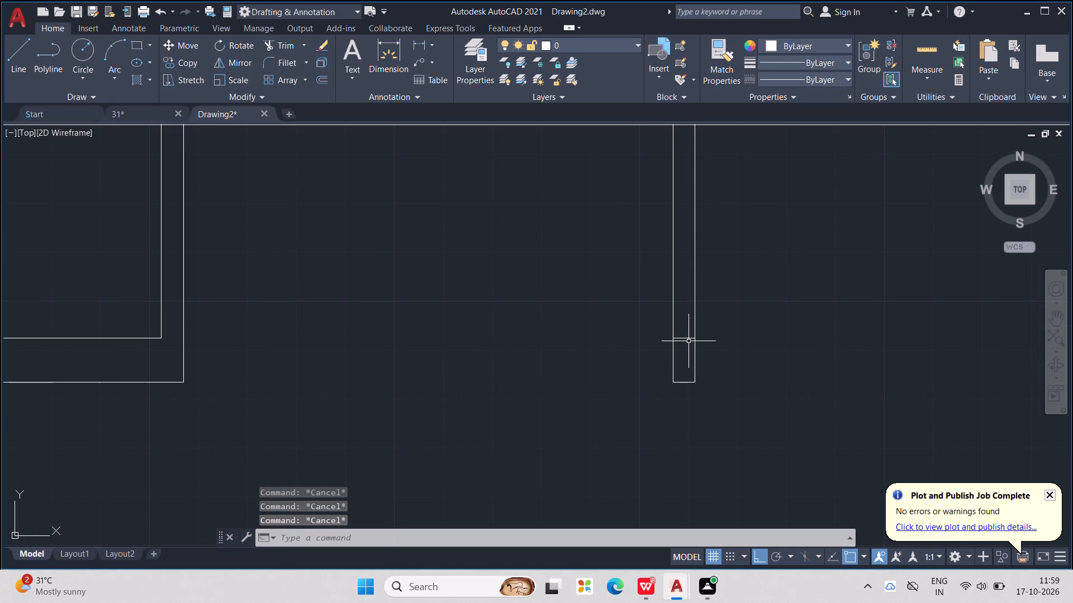
# Erase the short line crossing the inside of the central wall's lower end.
pyautogui.click(688, 338)
pyautogui.press('Delete')
pyautogui.scroll(-3, 687, 338)
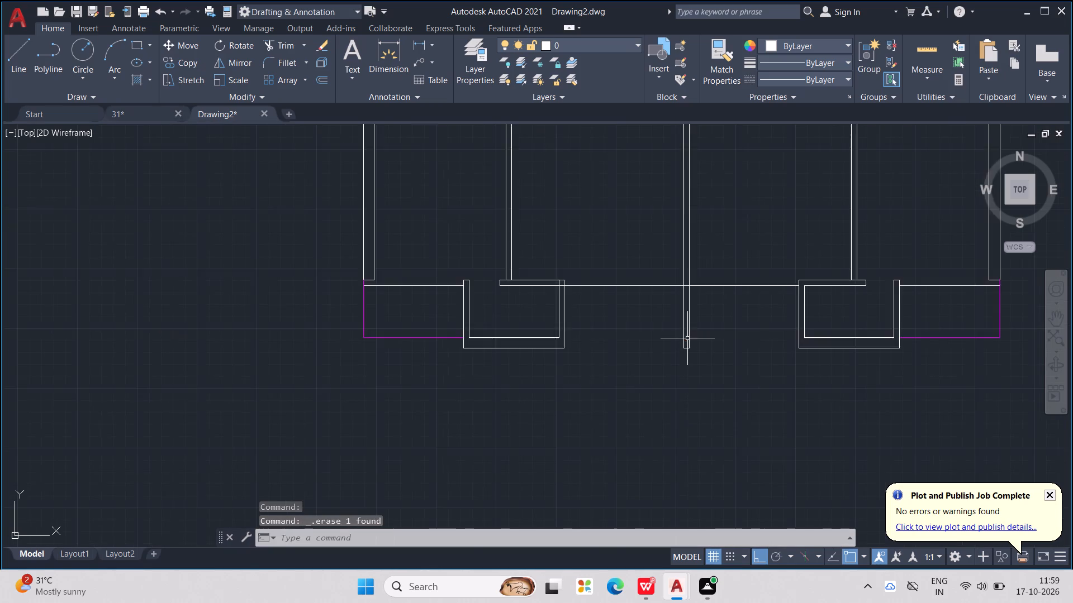
pyautogui.scroll(-3, 687, 338)
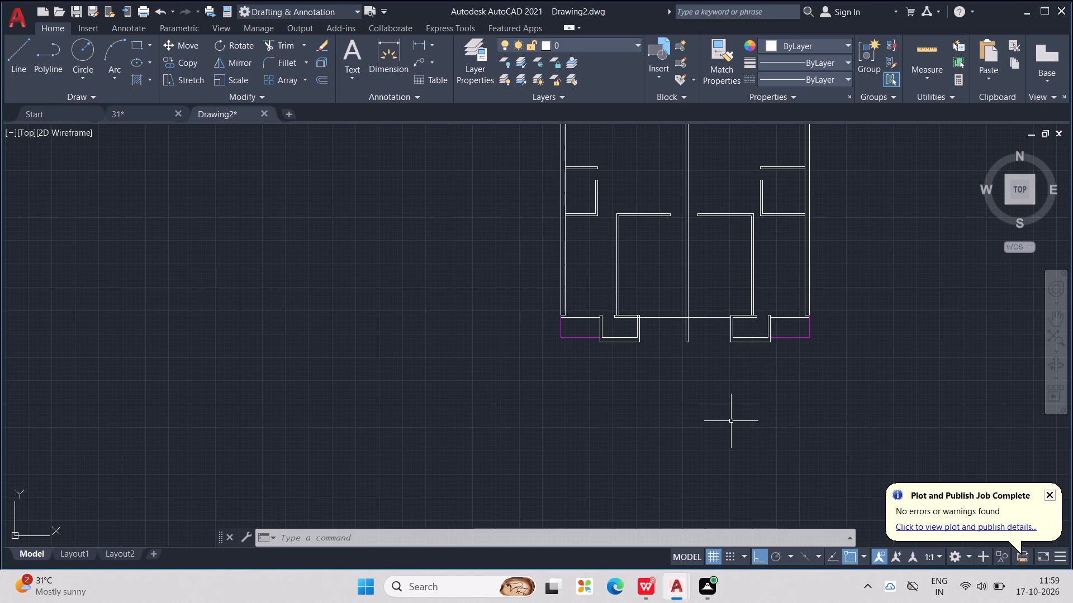
# Offset the right projecting box's outer bottom edge 4.5" inward.
pyautogui.press('Escape')
pyautogui.press('Escape')
pyautogui.press('Escape')
pyautogui.write('OFF')
pyautogui.press('Return')
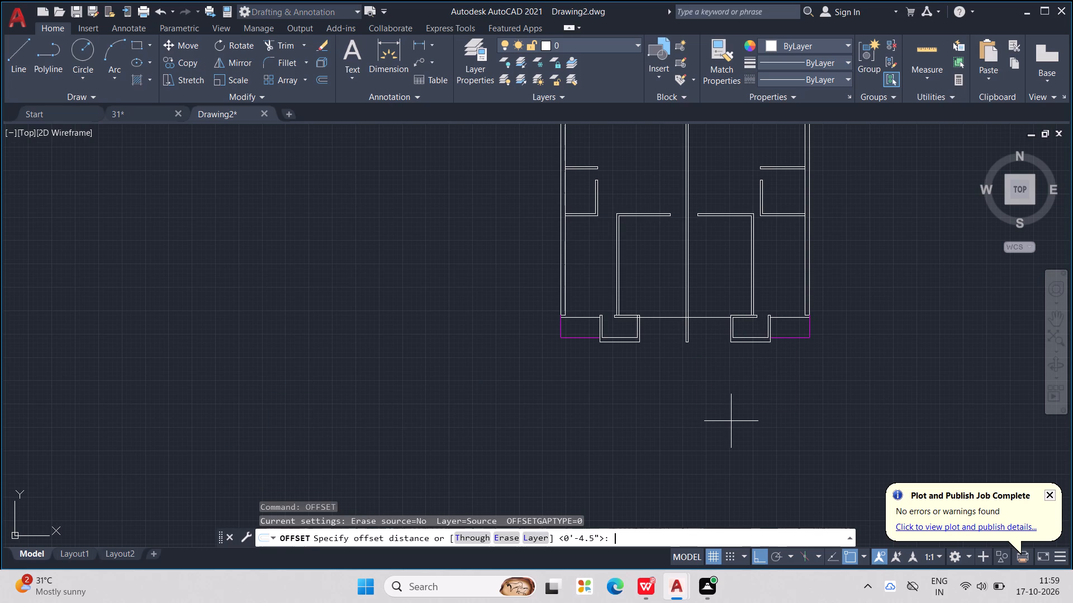
pyautogui.write('4.5"')
pyautogui.press('Return')
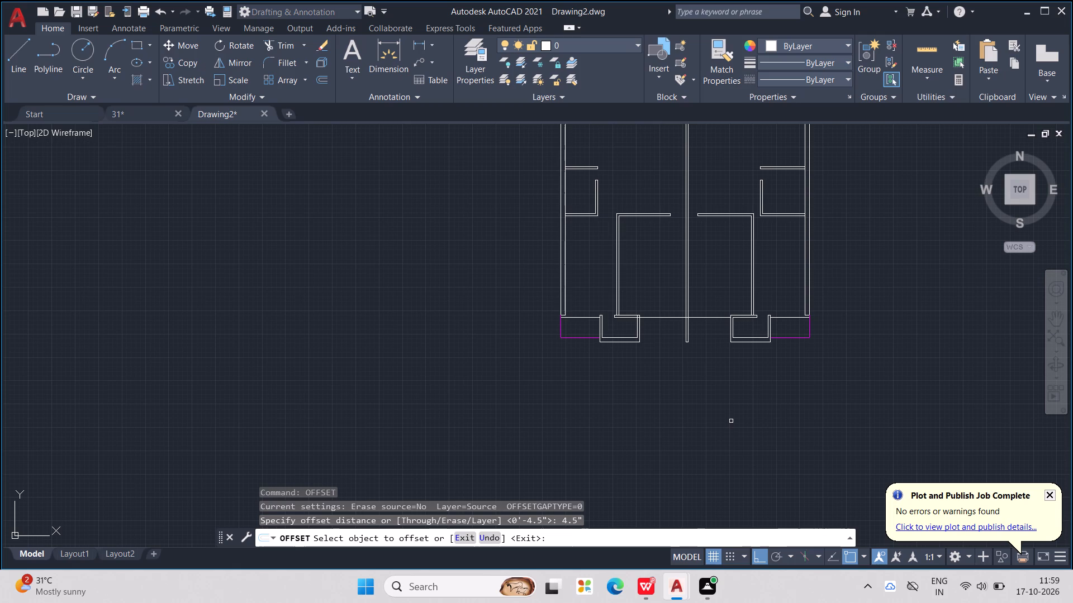
pyautogui.scroll(2, 758, 353)
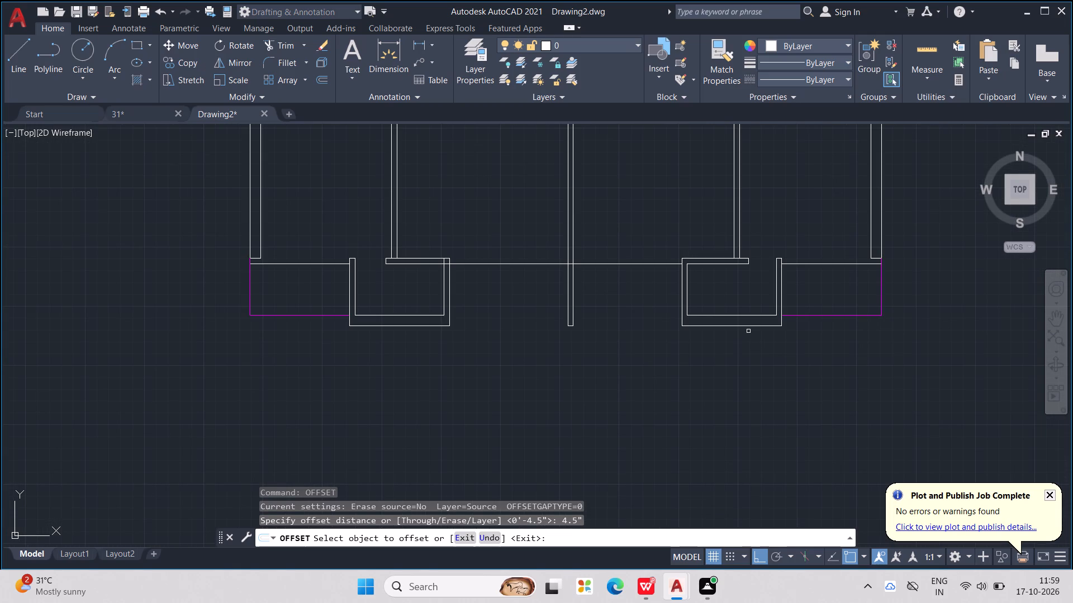
pyautogui.click(752, 327)
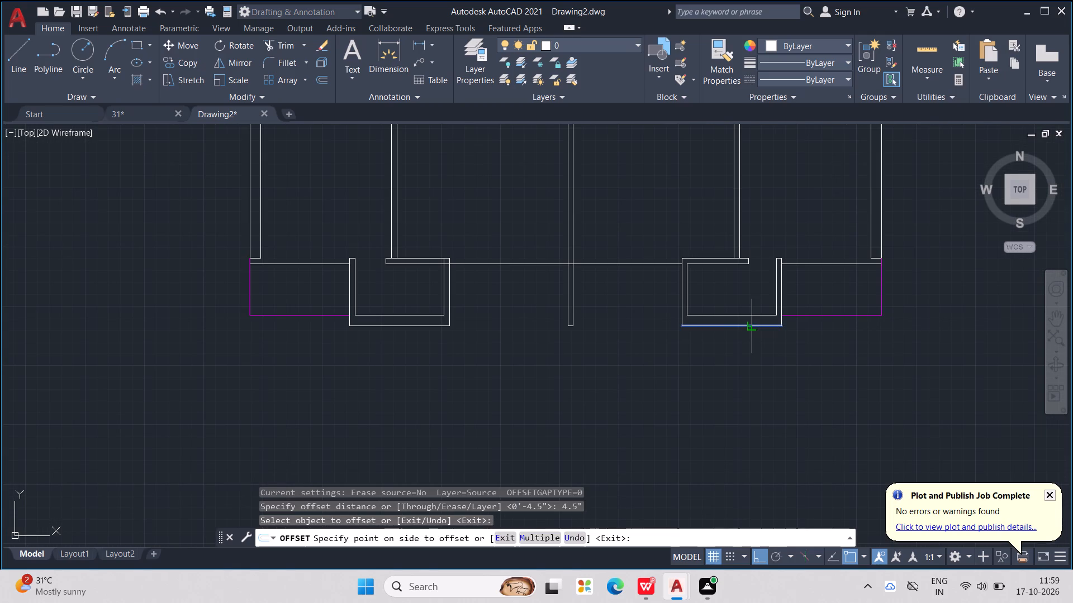
pyautogui.click(752, 318)
# Offset the left projecting box's outer bottom edge inward by the same 4.5".
pyautogui.moveTo(707, 392); pyautogui.dragTo(888, 410, button='middle')
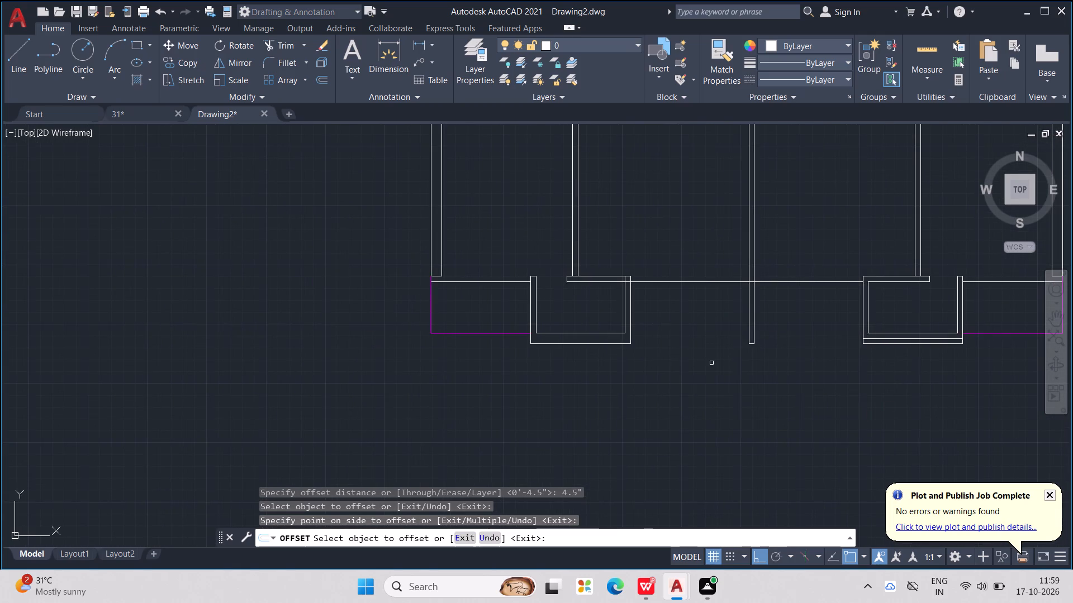
pyautogui.scroll(1, 643, 360)
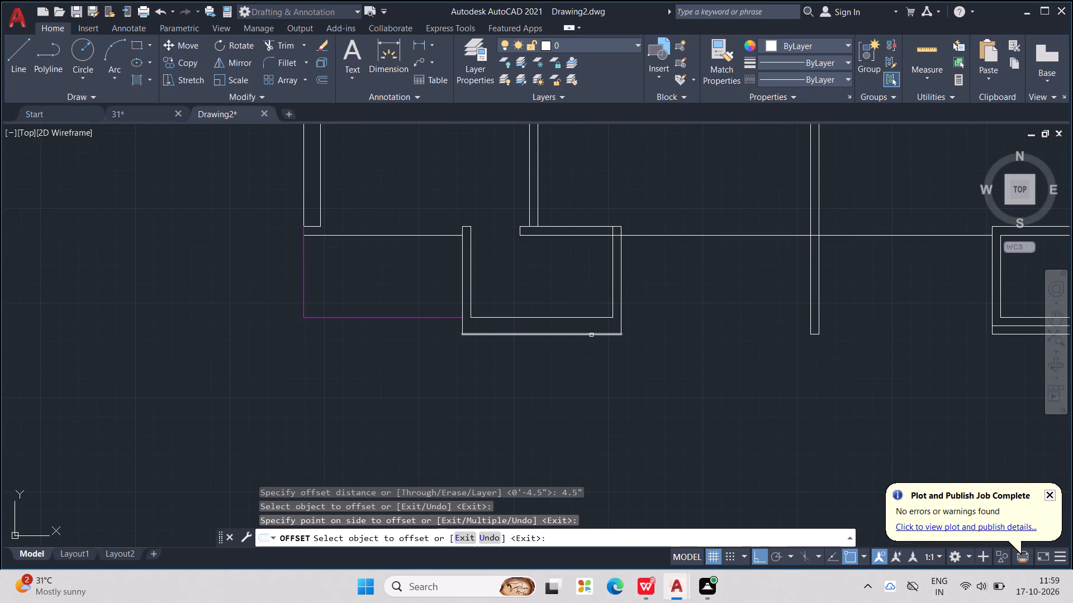
pyautogui.click(591, 335)
pyautogui.click(591, 328)
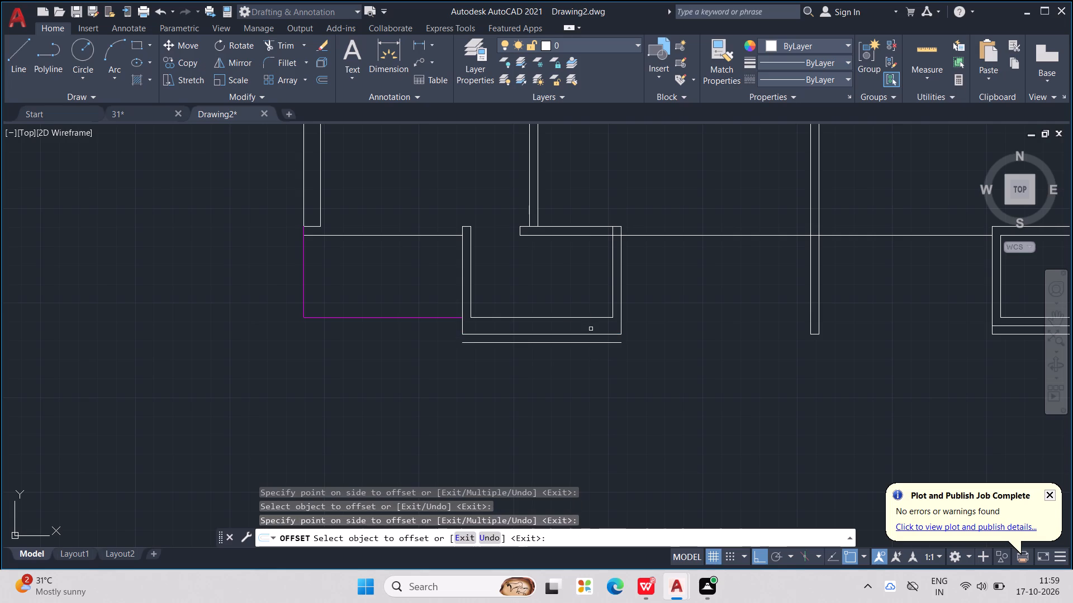
pyautogui.click(591, 336)
pyautogui.click(587, 324)
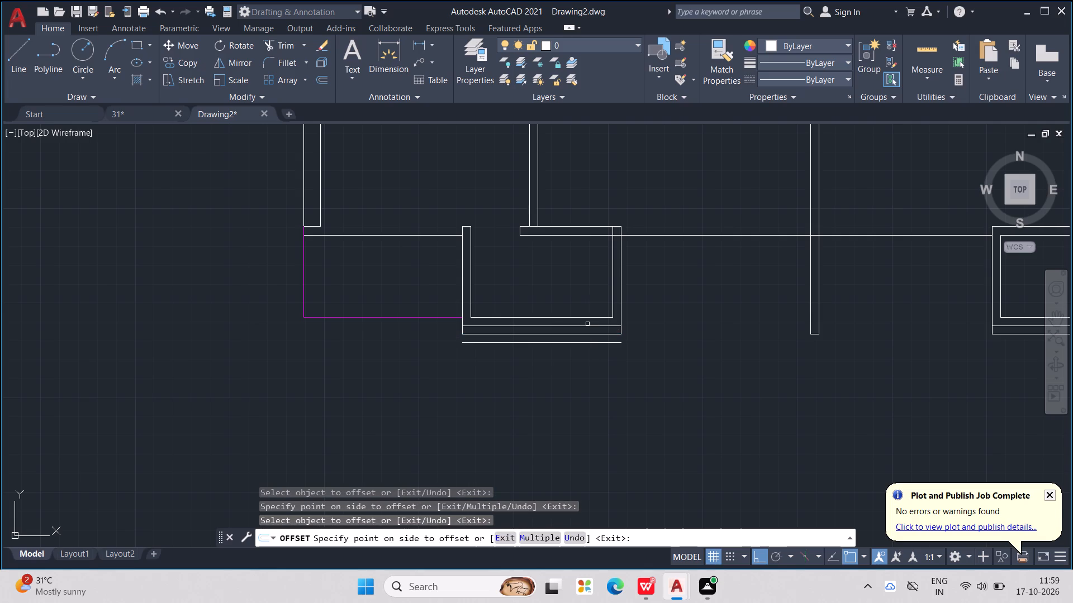
pyautogui.press('Escape')
pyautogui.press('Escape')
pyautogui.press('Escape')
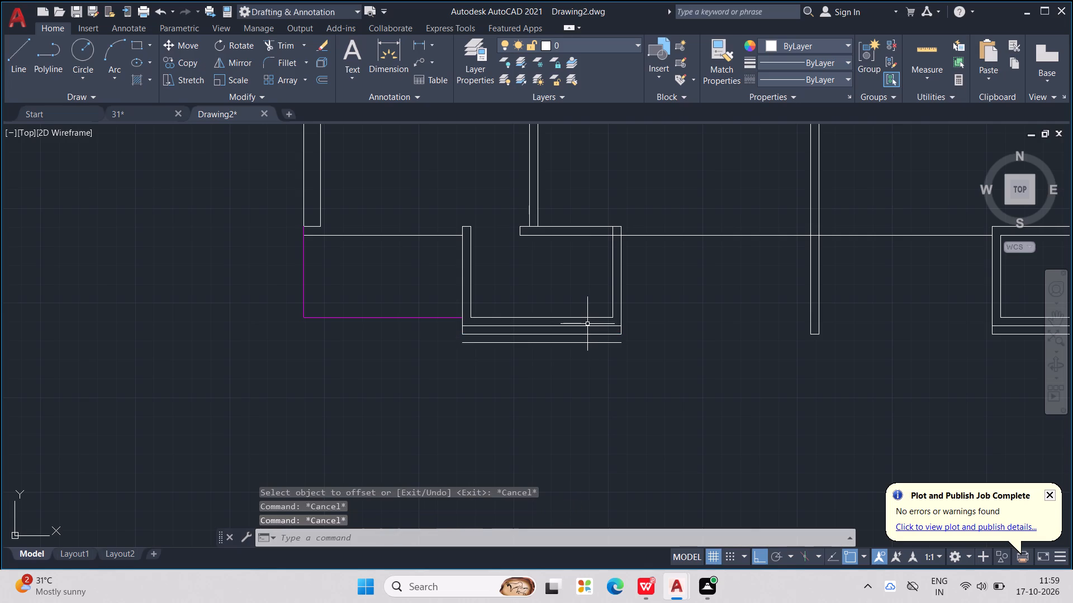
# Trim away the left projecting box's lines below the new outer bottom edge, including the side wall stubs at both corners.
pyautogui.write('TR')
pyautogui.press('Return')
pyautogui.scroll(-1, 585, 324)
pyautogui.scroll(2, 585, 324)
pyautogui.moveTo(585, 336); pyautogui.dragTo(593, 367)
pyautogui.moveTo(628, 341); pyautogui.dragTo(666, 327)
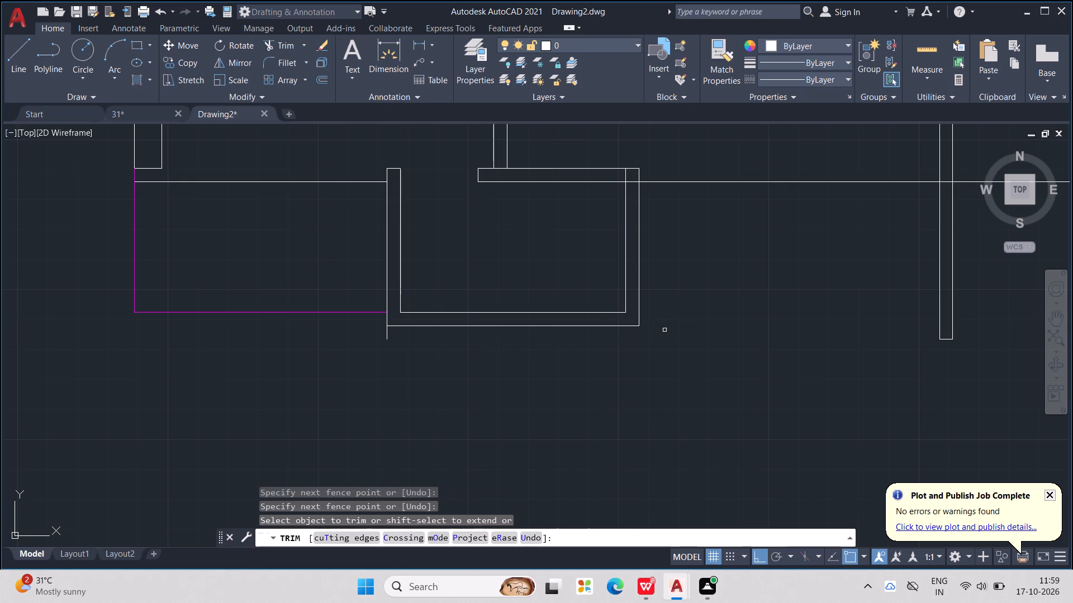
pyautogui.moveTo(647, 359); pyautogui.dragTo(829, 362, button='middle')
pyautogui.scroll(-1, 675, 362)
pyautogui.scroll(2, 660, 350)
pyautogui.moveTo(654, 351); pyautogui.dragTo(656, 352)
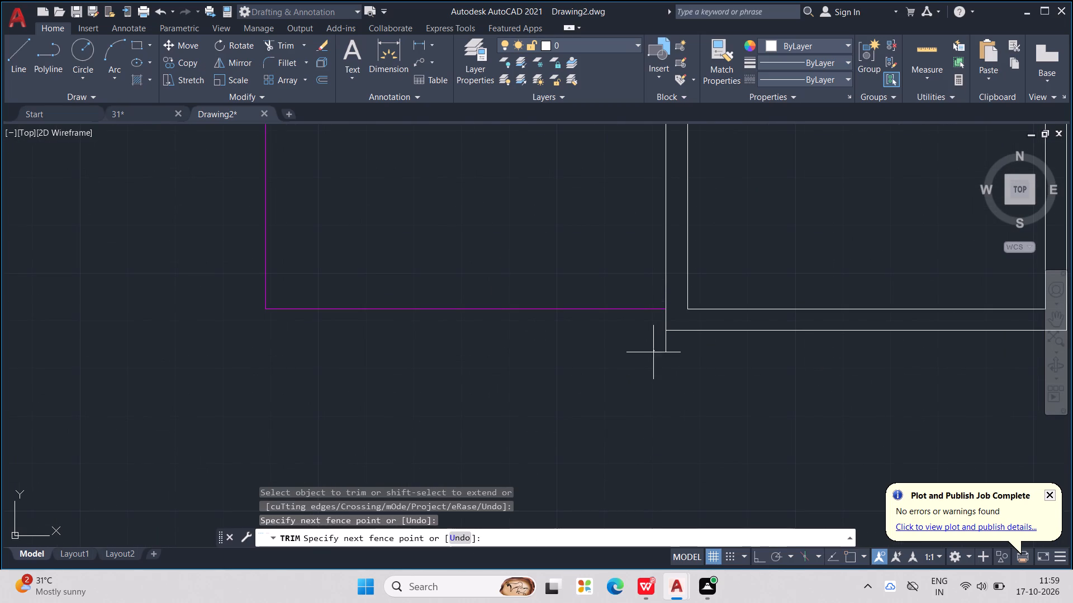
pyautogui.moveTo(656, 352); pyautogui.dragTo(617, 347)
# Trim away the right projecting box's old outer bottom edge and the side wall stubs below the new one.
pyautogui.scroll(-6, 615, 347)
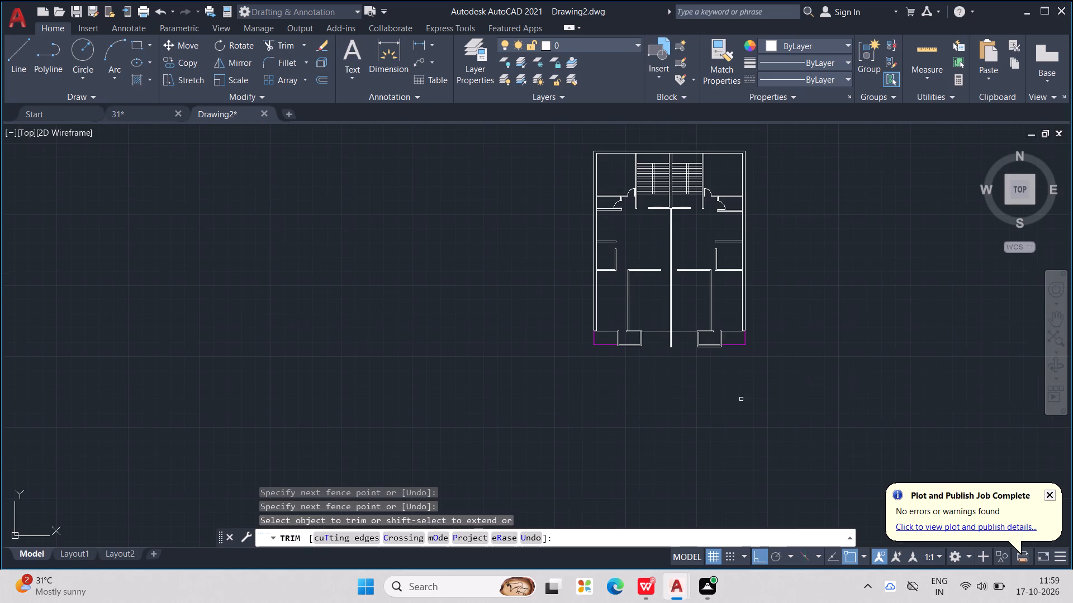
pyautogui.scroll(2, 753, 362)
pyautogui.scroll(2, 639, 350)
pyautogui.moveTo(647, 376); pyautogui.dragTo(668, 396, button='middle')
pyautogui.scroll(2, 639, 351)
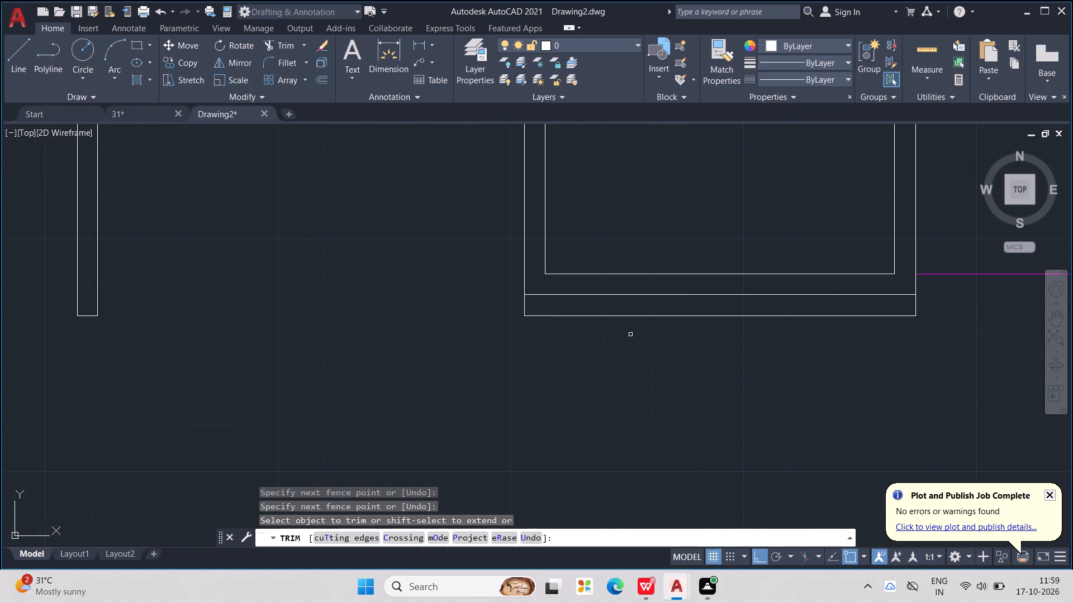
pyautogui.moveTo(624, 313); pyautogui.dragTo(626, 333)
pyautogui.moveTo(576, 320); pyautogui.dragTo(547, 318)
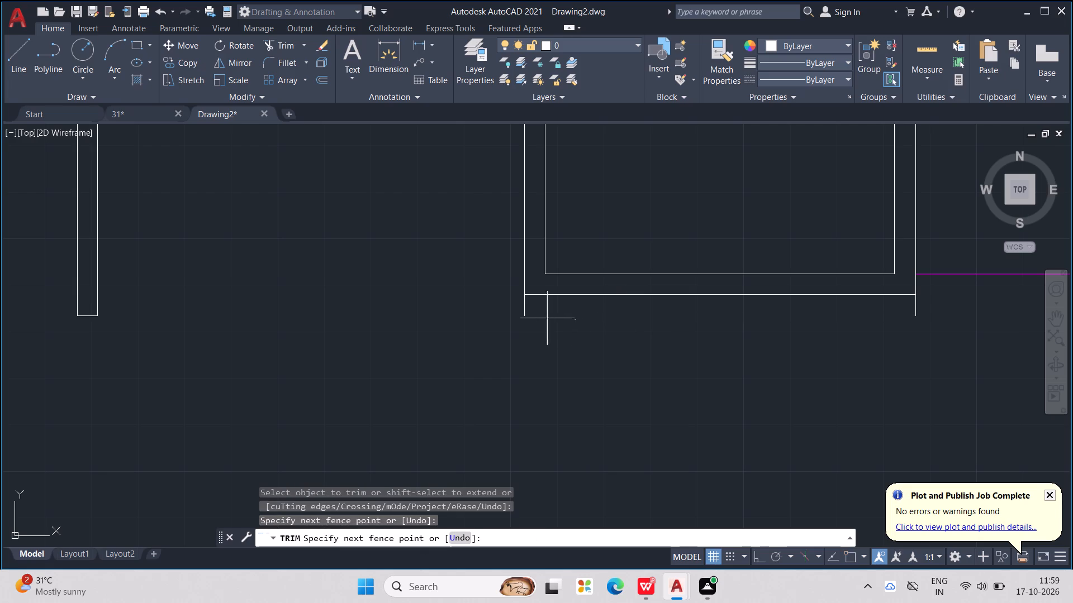
pyautogui.moveTo(547, 318); pyautogui.dragTo(512, 303)
pyautogui.scroll(-2, 523, 310)
pyautogui.scroll(1, 682, 315)
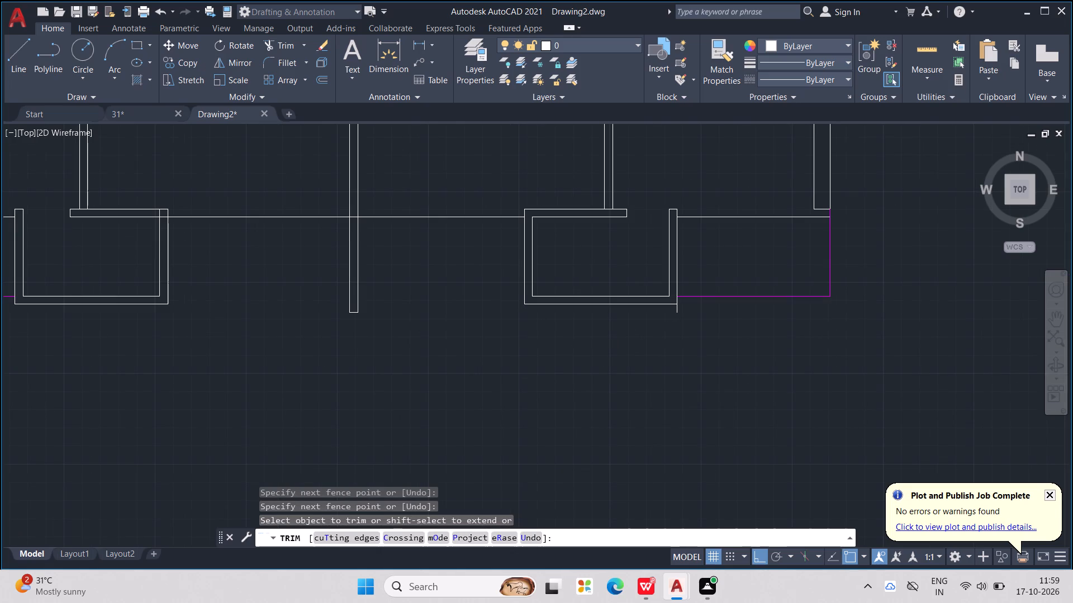
pyautogui.moveTo(661, 307); pyautogui.dragTo(689, 304)
pyautogui.scroll(-3, 689, 304)
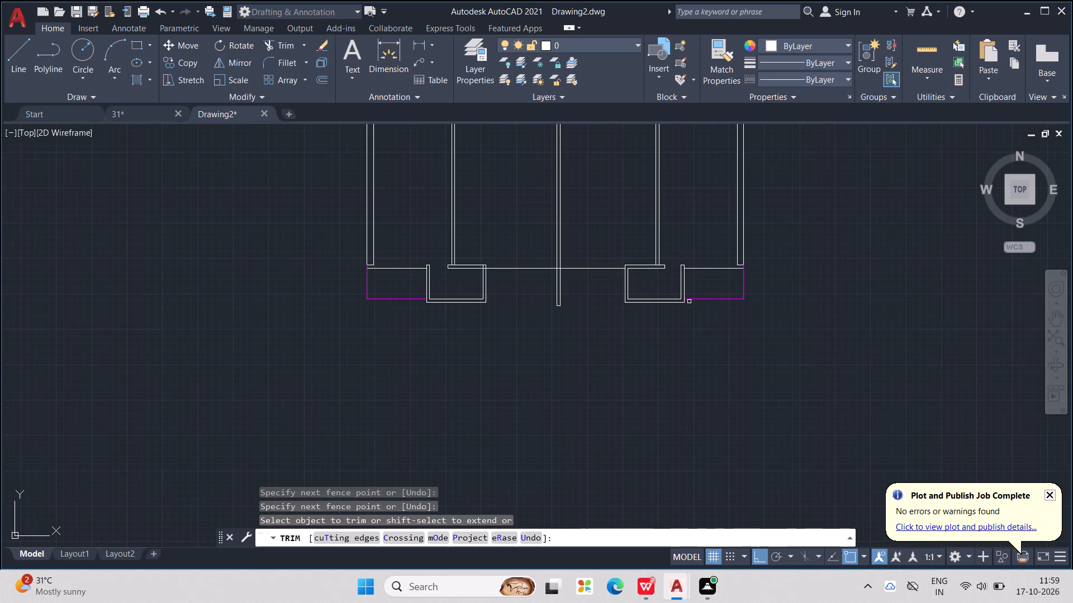
# Open the object colour choices.
pyautogui.moveTo(600, 351); pyautogui.dragTo(663, 398, button='middle')
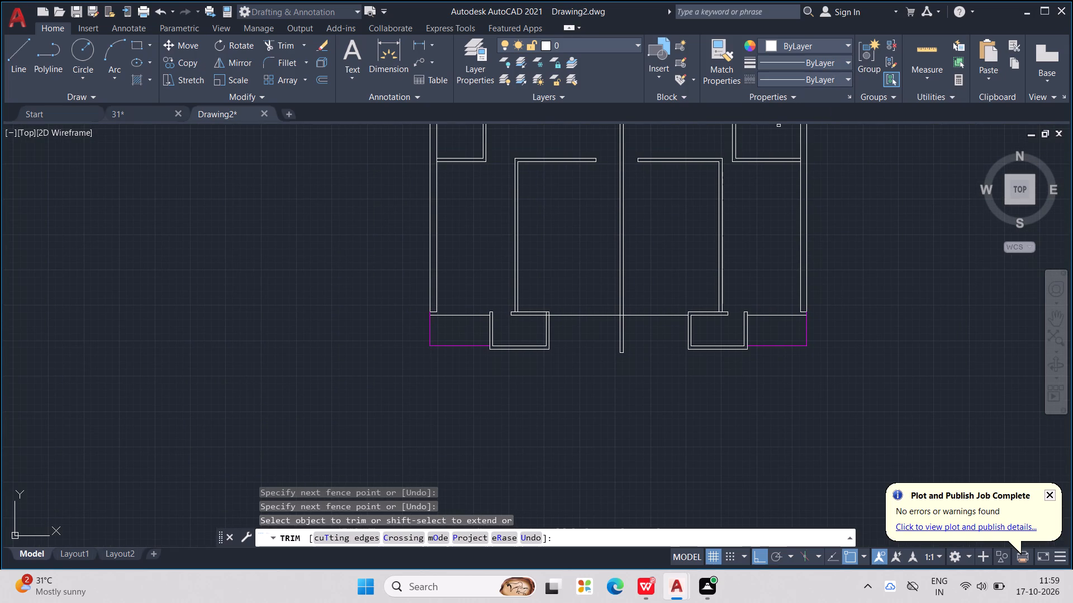
pyautogui.click(847, 49)
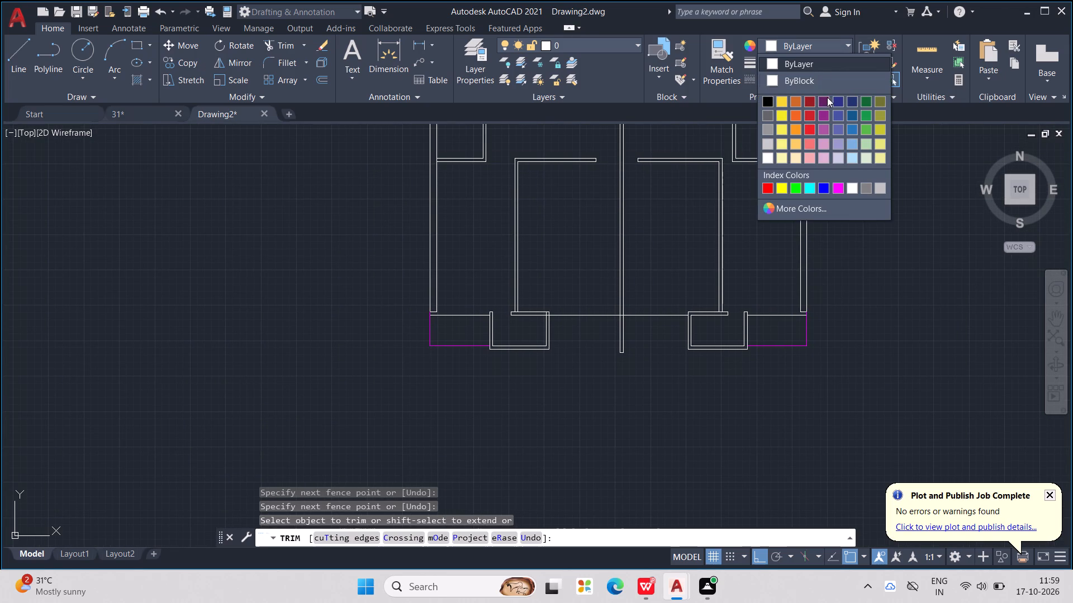
# Set the object colour to Magenta and draw a horizontal line between the two projecting boxes, level with their inner bottom edges.
pyautogui.click(834, 186)
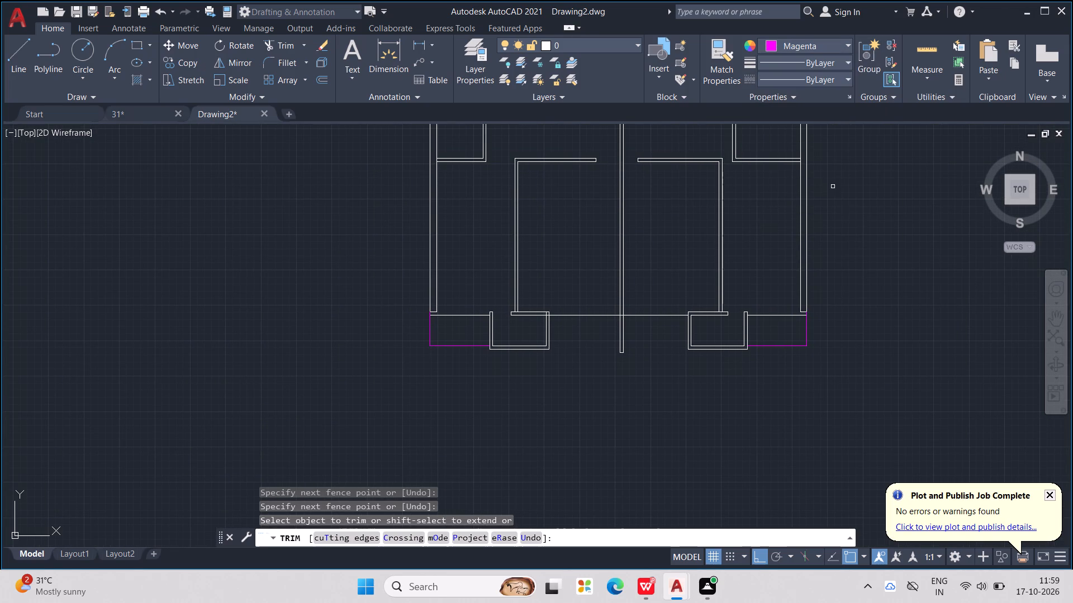
pyautogui.press('l')
pyautogui.press('Return')
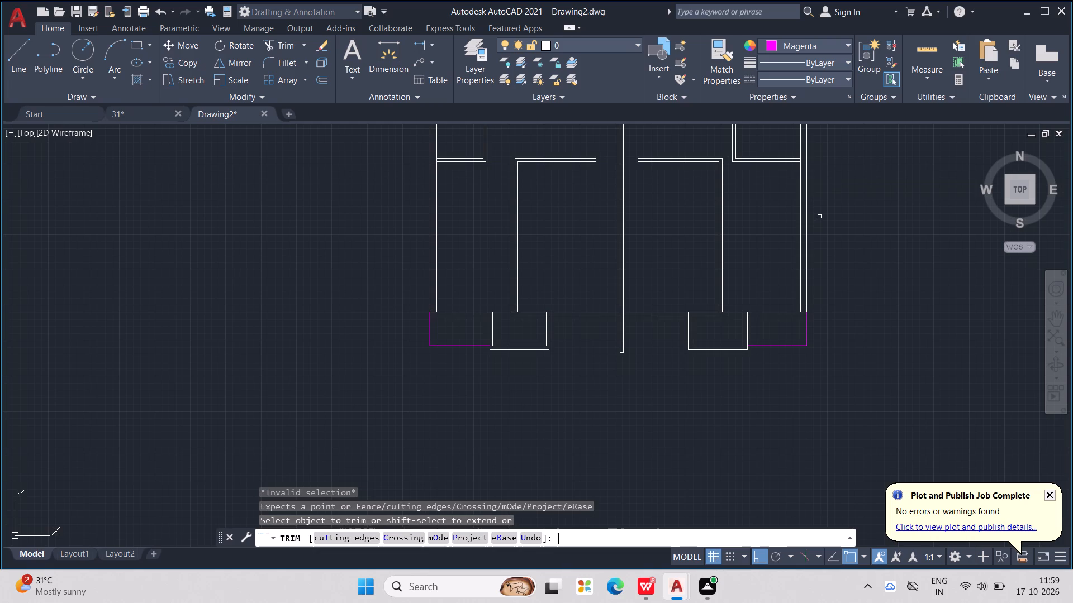
pyautogui.scroll(-1, 843, 280)
pyautogui.moveTo(843, 279); pyautogui.dragTo(863, 269, button='middle')
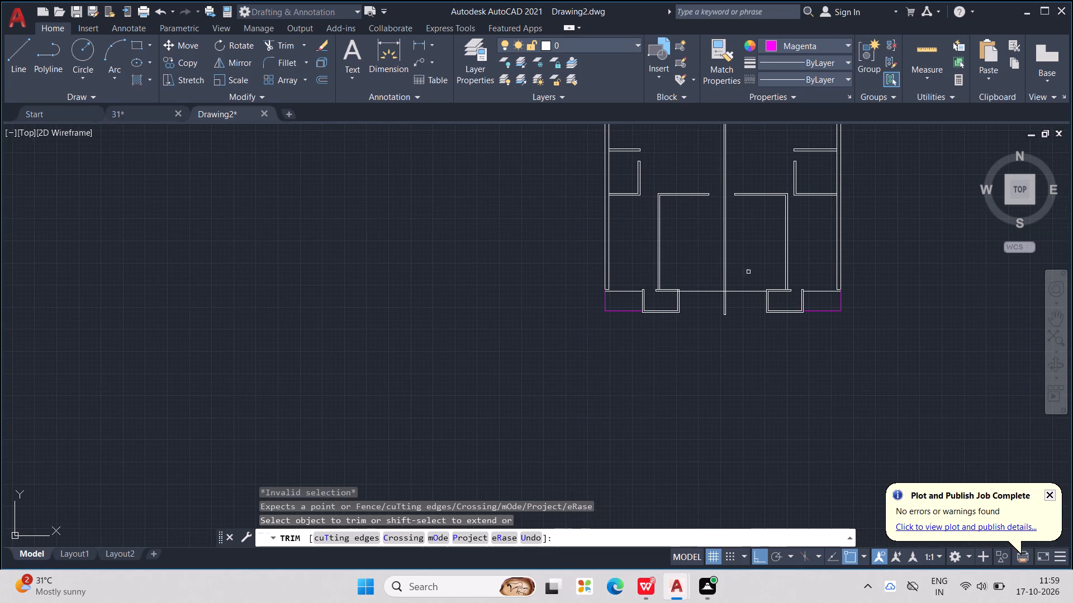
pyautogui.scroll(1, 678, 284)
pyautogui.press('Escape')
pyautogui.press('Escape')
pyautogui.press('Escape')
pyautogui.press('Escape')
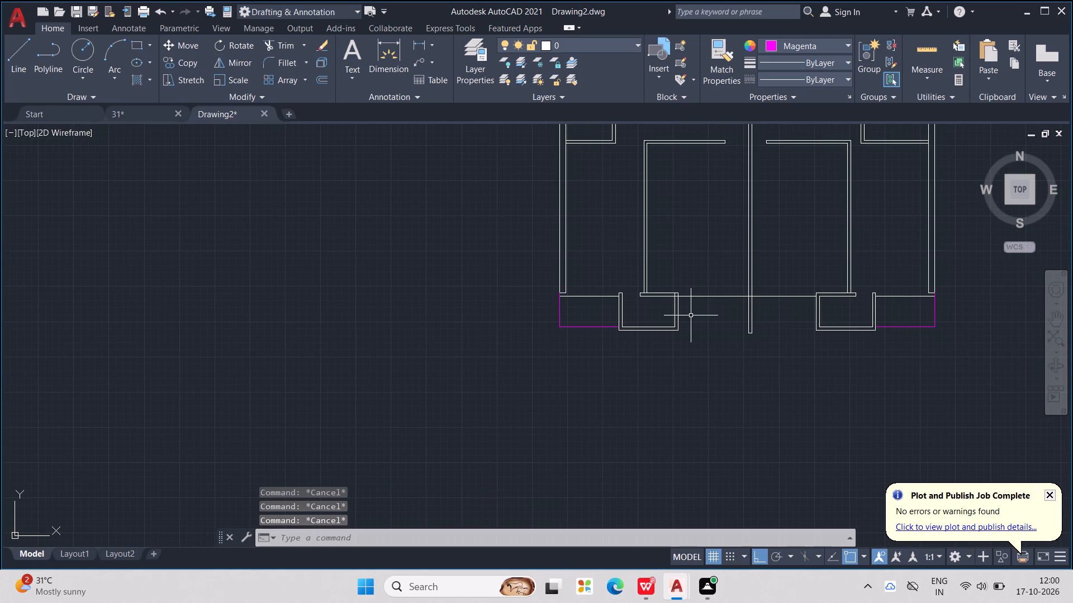
pyautogui.press('l')
pyautogui.press('Return')
pyautogui.moveTo(717, 368); pyautogui.dragTo(752, 378, button='middle')
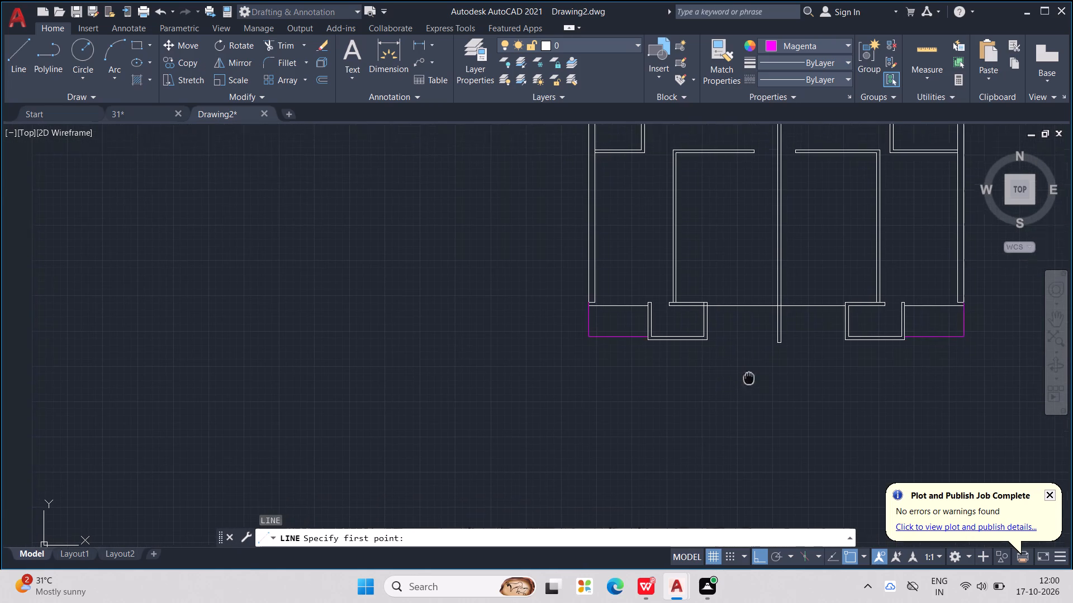
pyautogui.moveTo(752, 378); pyautogui.dragTo(777, 390, button='middle')
pyautogui.scroll(4, 740, 374)
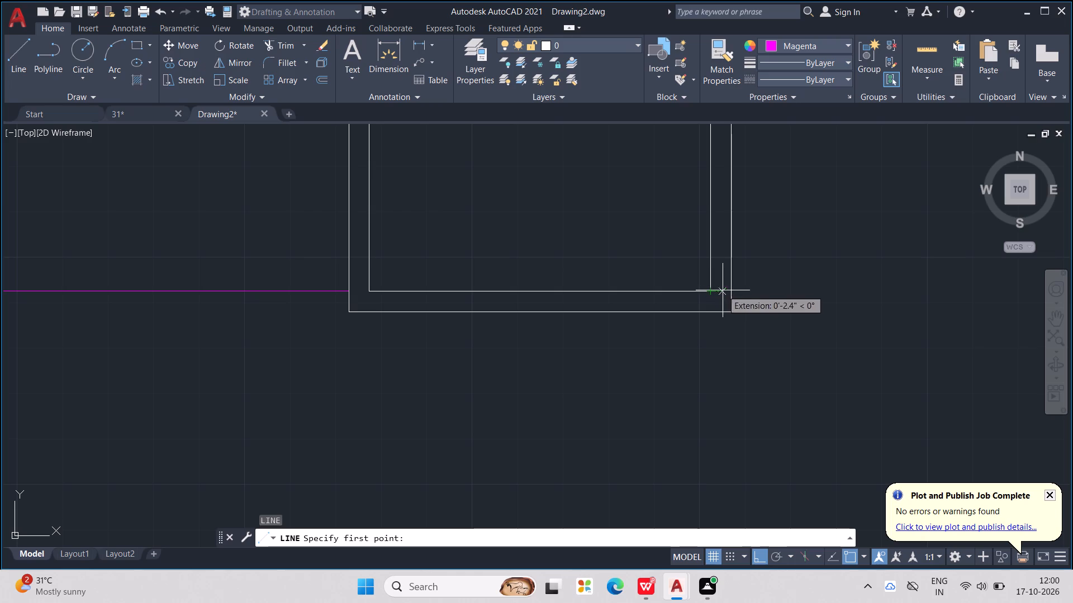
pyautogui.click(734, 294)
pyautogui.scroll(-1, 800, 303)
pyautogui.moveTo(800, 303); pyautogui.dragTo(698, 323, button='middle')
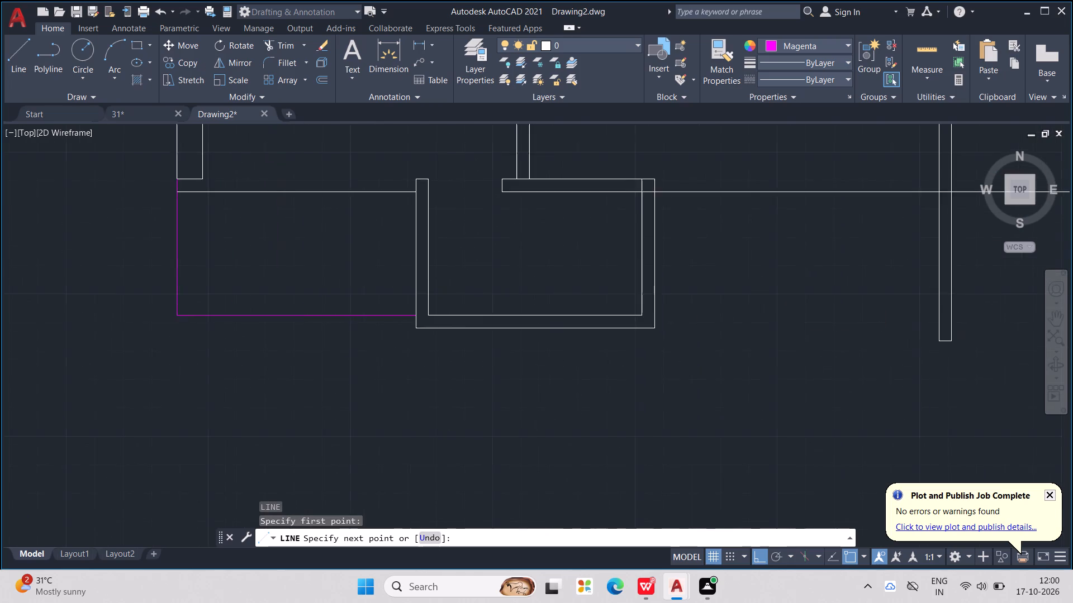
pyautogui.scroll(-3, 698, 323)
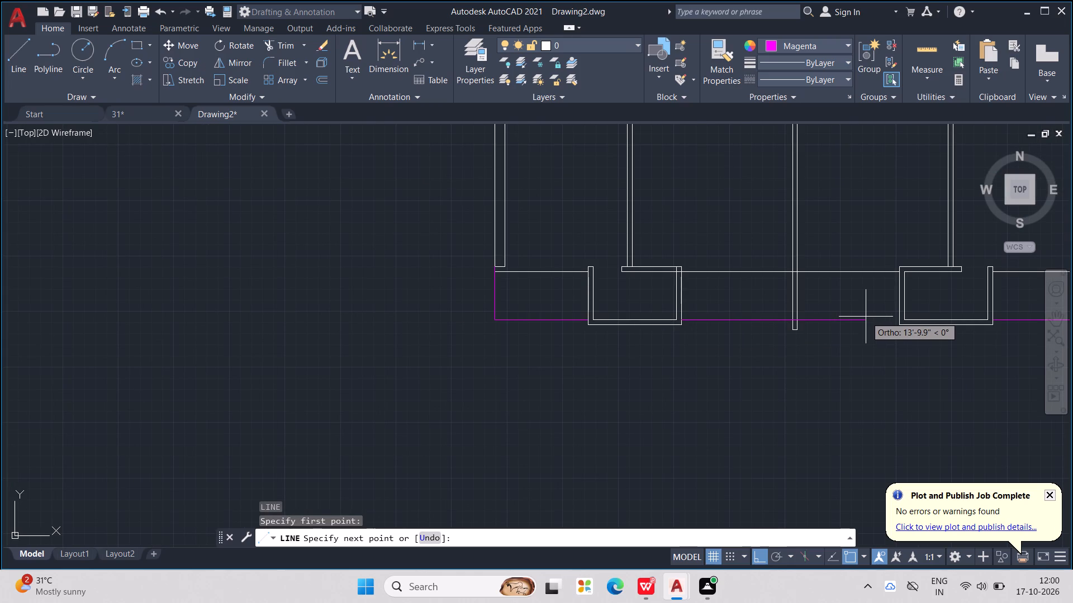
pyautogui.scroll(2, 866, 317)
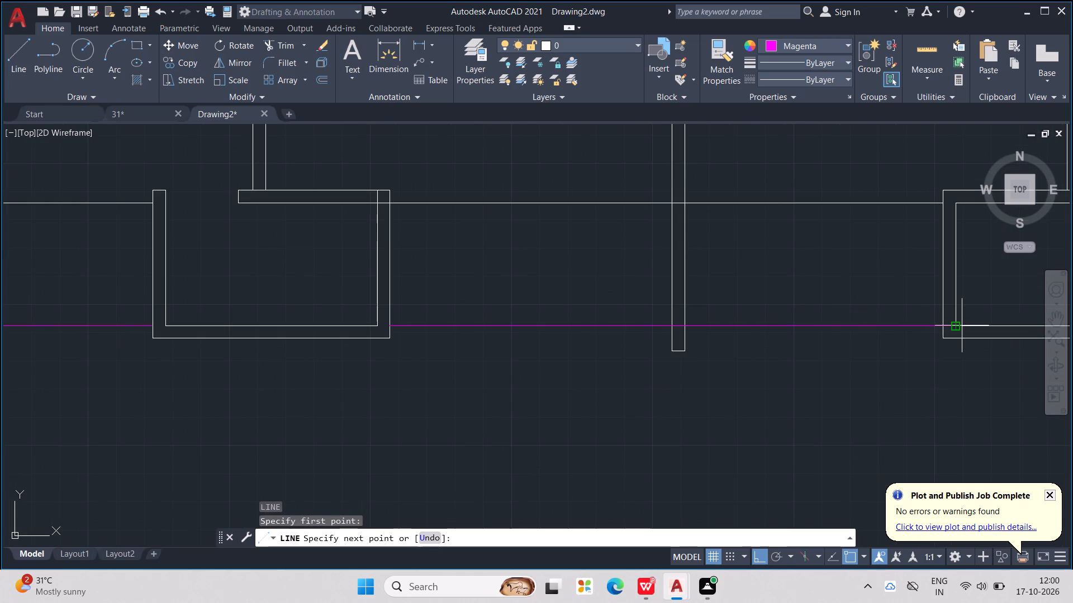
pyautogui.click(943, 327)
pyautogui.press('Escape')
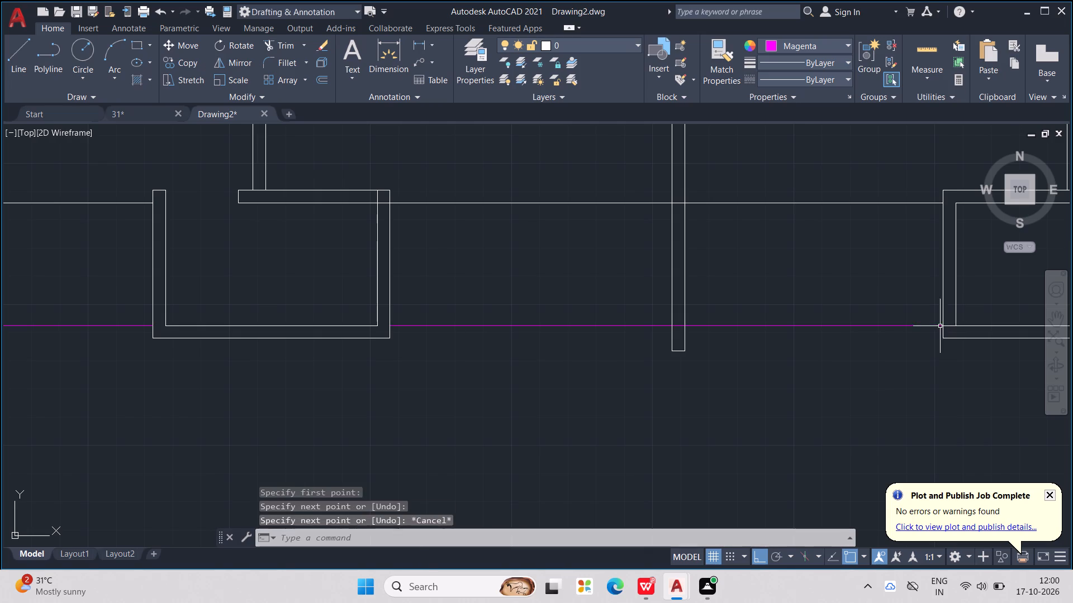
pyautogui.press('Escape')
pyautogui.press('Escape')
pyautogui.press('Escape')
# Trim out the piece of the new magenta line that crosses the central double wall.
pyautogui.write('TR')
pyautogui.press('Return')
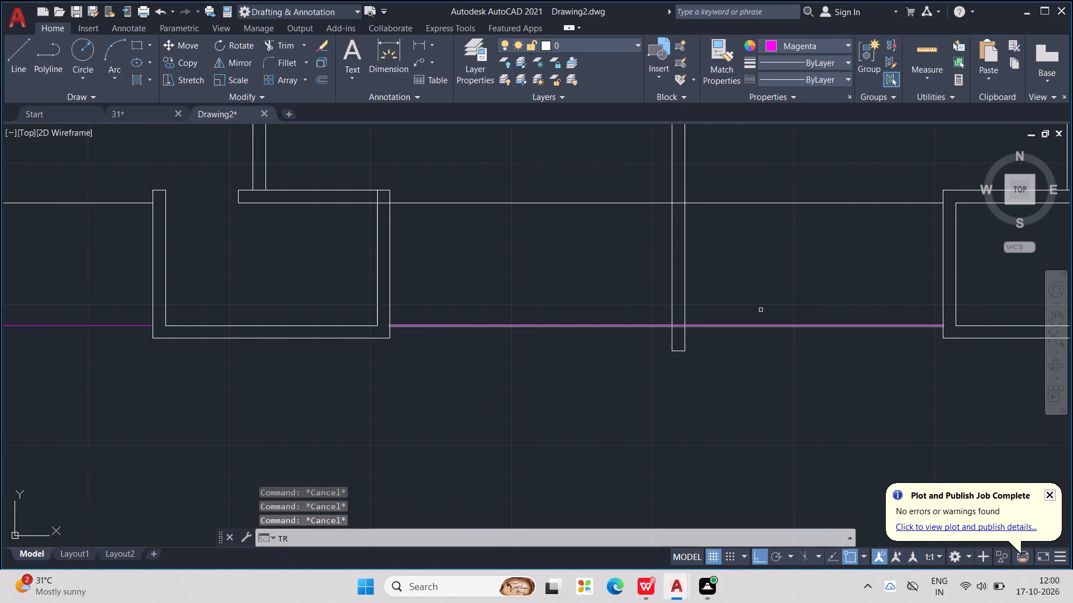
pyautogui.scroll(2, 723, 327)
pyautogui.moveTo(702, 335); pyautogui.dragTo(946, 379, button='middle')
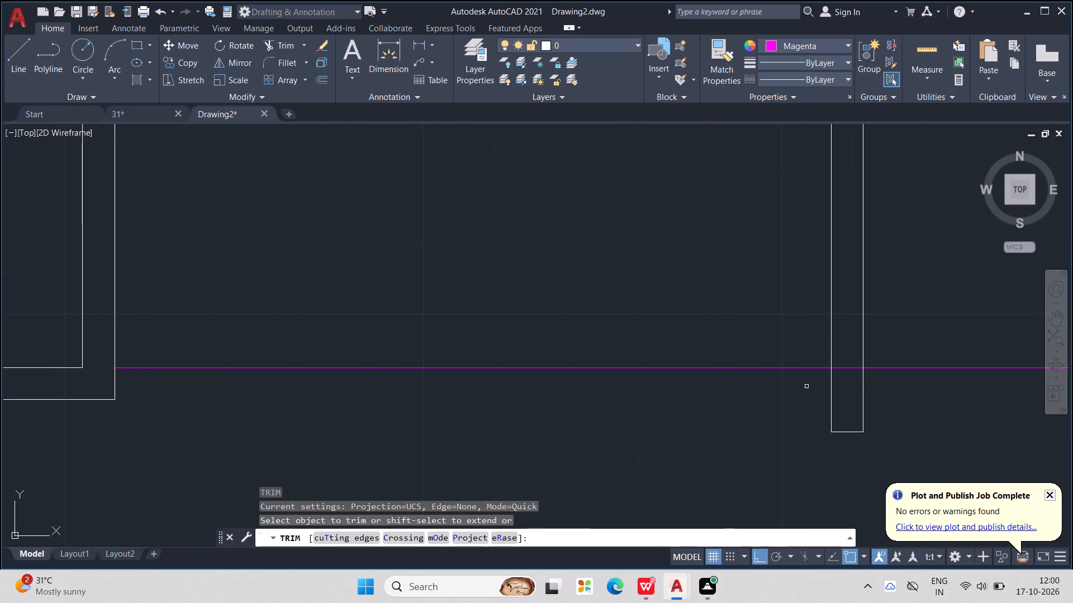
pyautogui.scroll(1, 820, 368)
pyautogui.moveTo(843, 346); pyautogui.dragTo(856, 395)
pyautogui.scroll(-2, 858, 396)
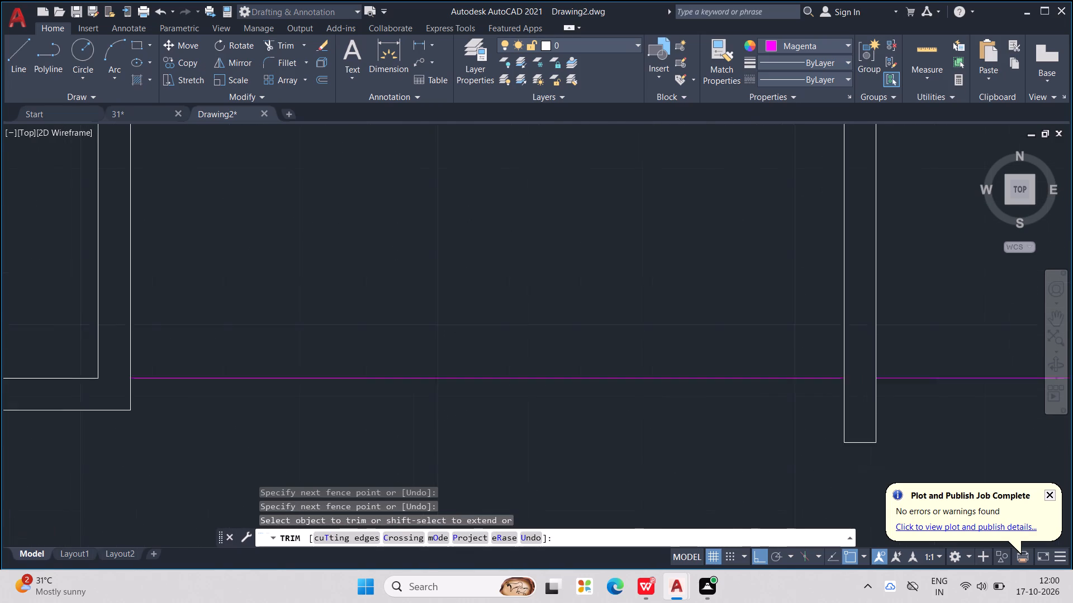
pyautogui.scroll(-4, 858, 395)
pyautogui.moveTo(869, 411); pyautogui.dragTo(748, 372, button='middle')
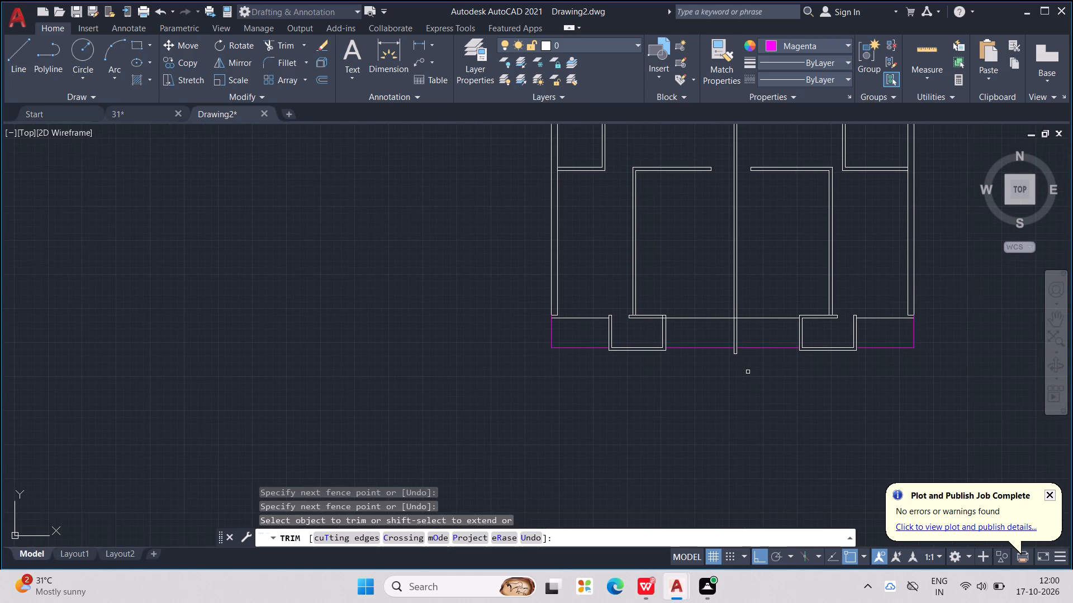
pyautogui.press('Escape')
pyautogui.press('Escape')
pyautogui.press('Escape')
pyautogui.press('Escape')
pyautogui.press('Escape')
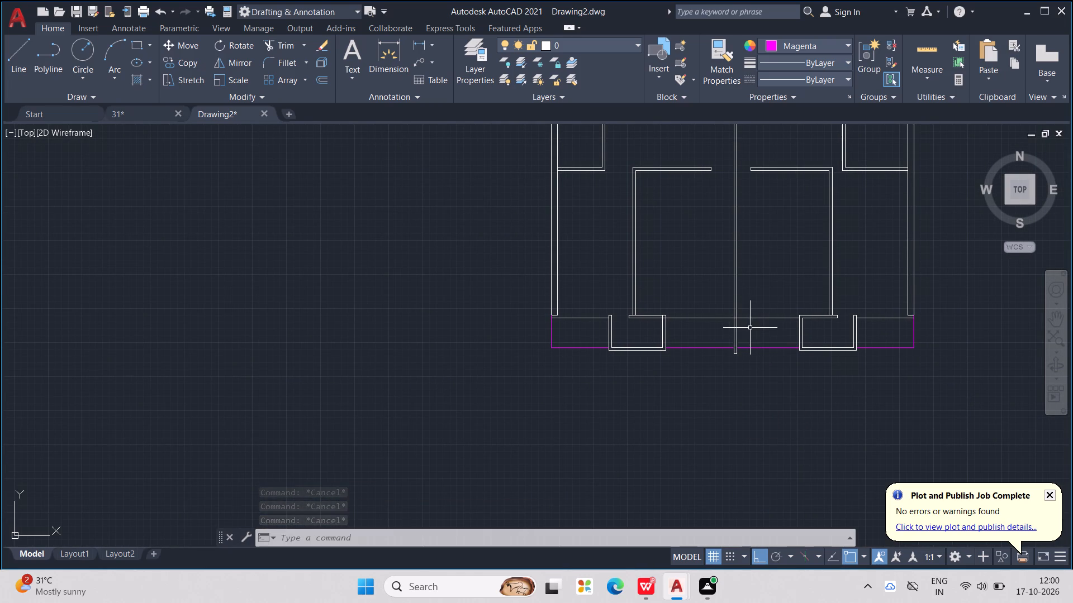
# Trim away the white horizontal line between the projecting boxes on both sides of the central wall, including the piece inside that wall.
pyautogui.scroll(1, 750, 328)
pyautogui.scroll(1, 695, 323)
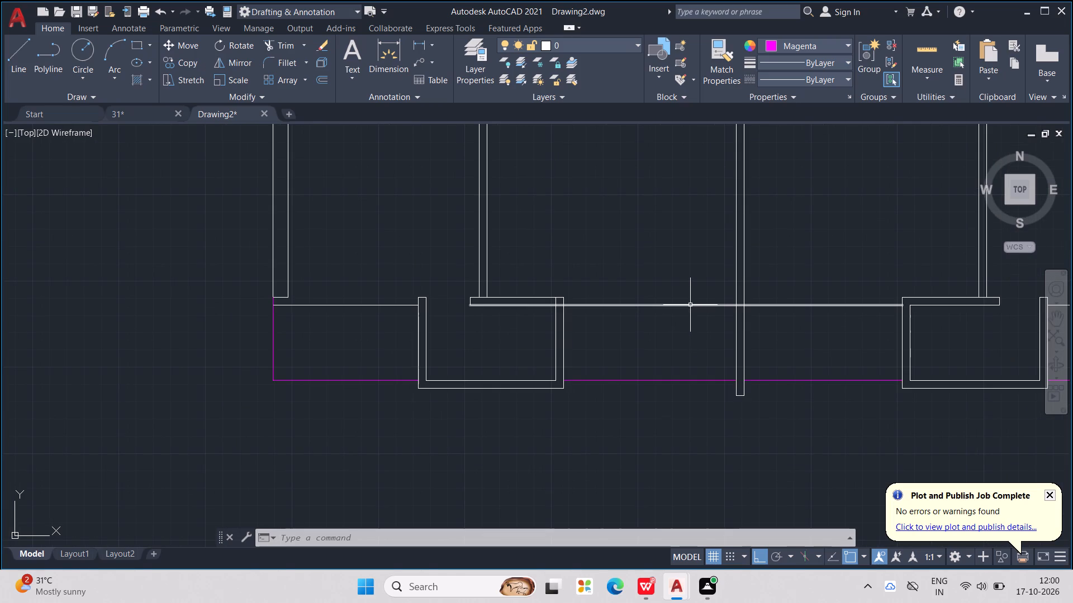
pyautogui.press('Escape')
pyautogui.press('Escape')
pyautogui.press('Escape')
pyautogui.write('TR')
pyautogui.press('Return')
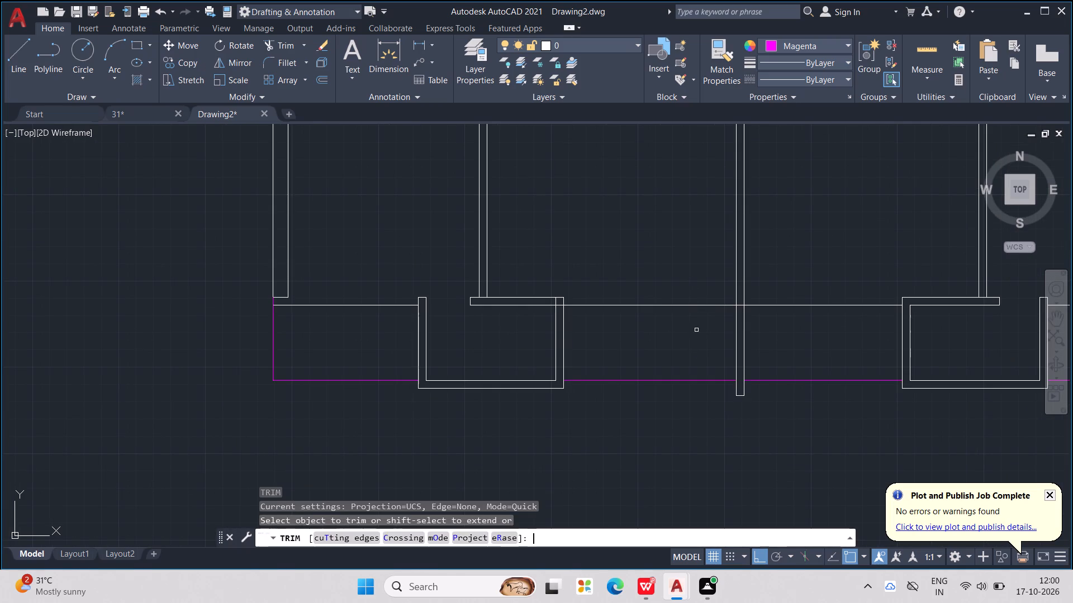
pyautogui.moveTo(687, 280); pyautogui.dragTo(695, 324)
pyautogui.moveTo(775, 285); pyautogui.dragTo(787, 320)
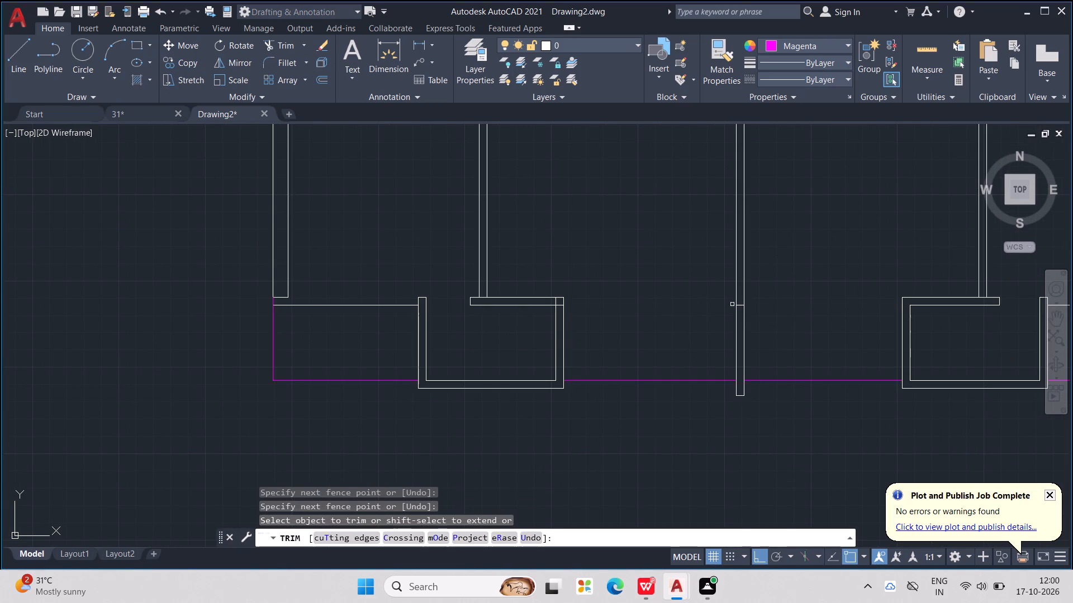
pyautogui.scroll(5, 729, 304)
pyautogui.moveTo(782, 300); pyautogui.dragTo(787, 319)
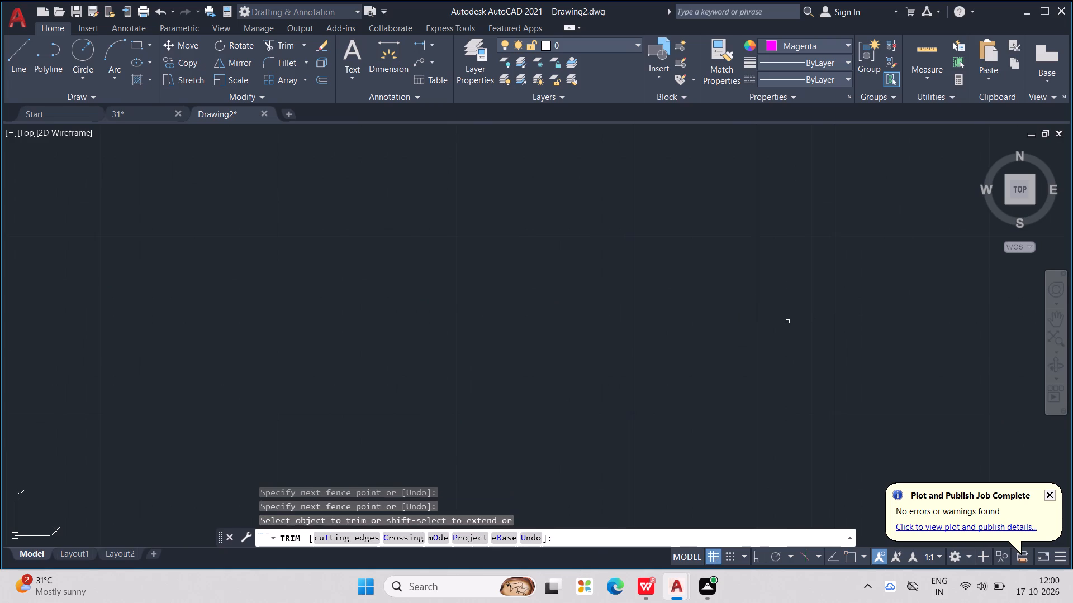
pyautogui.scroll(-6, 788, 318)
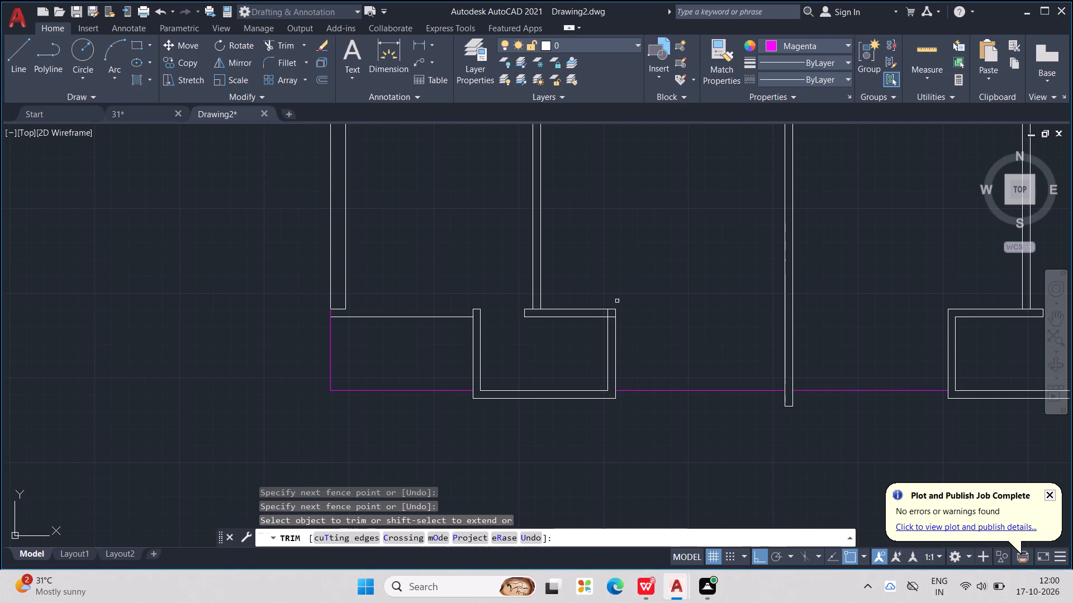
# Trim the overlapping inner wall lines at the left projecting box's upper inner corner to leave a clean wall junction.
pyautogui.scroll(-1, 670, 289)
pyautogui.moveTo(670, 289); pyautogui.dragTo(739, 289, button='middle')
pyautogui.scroll(4, 683, 301)
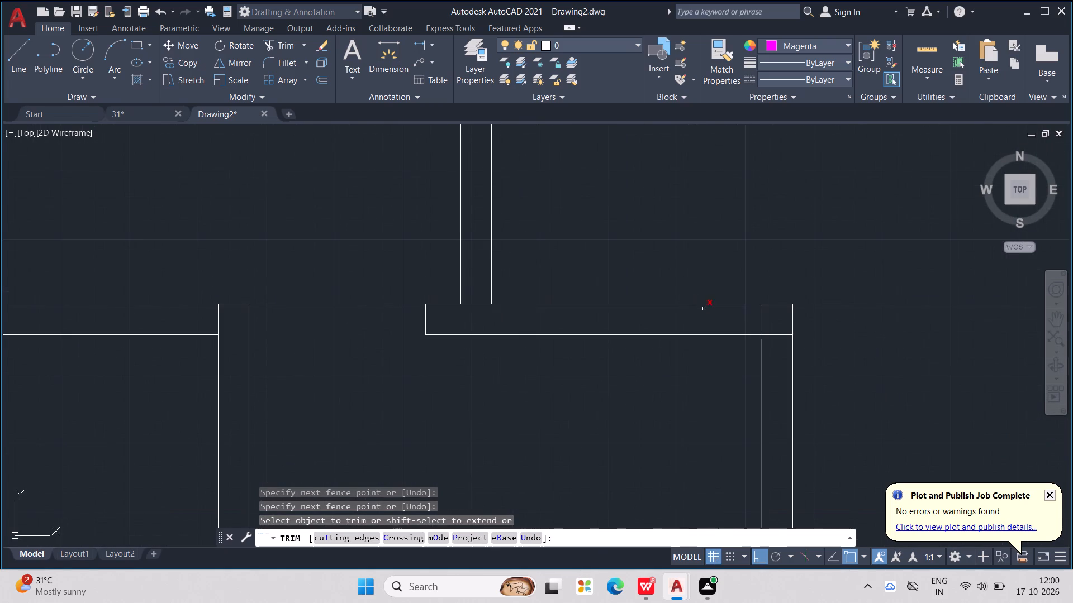
pyautogui.moveTo(748, 318); pyautogui.dragTo(781, 350)
pyautogui.scroll(-1, 780, 348)
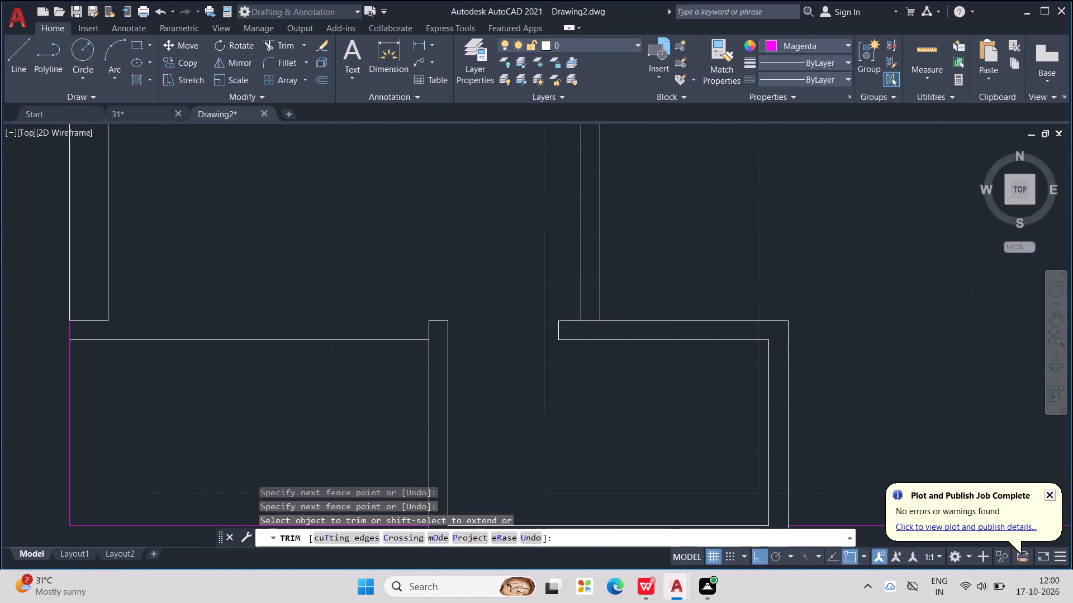
pyautogui.scroll(-1, 780, 348)
pyautogui.moveTo(841, 341); pyautogui.dragTo(603, 292, button='middle')
pyautogui.scroll(-3, 609, 291)
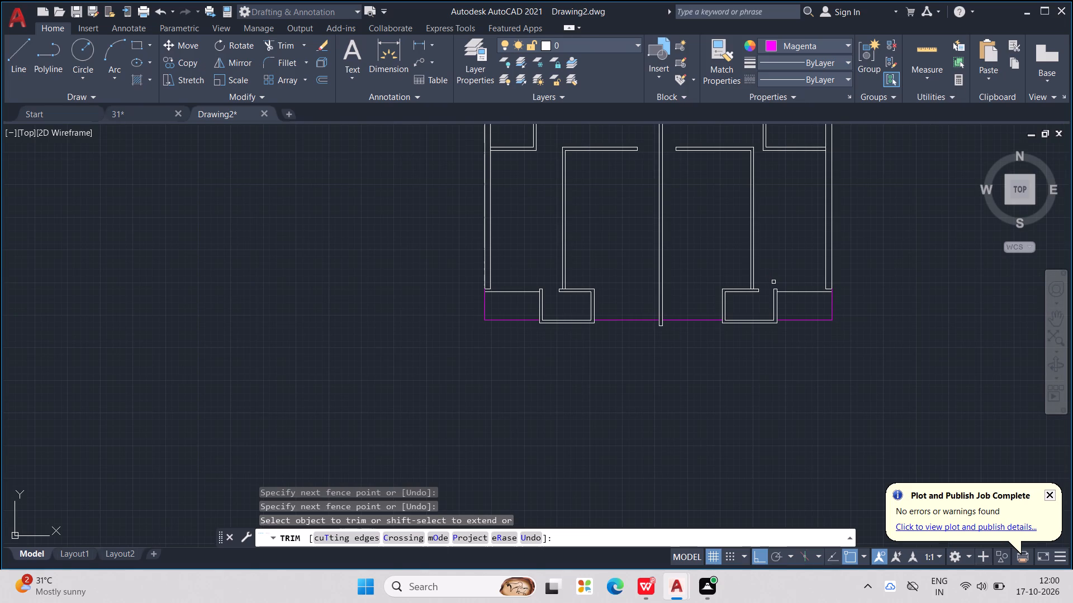
pyautogui.press('Escape')
pyautogui.press('Escape')
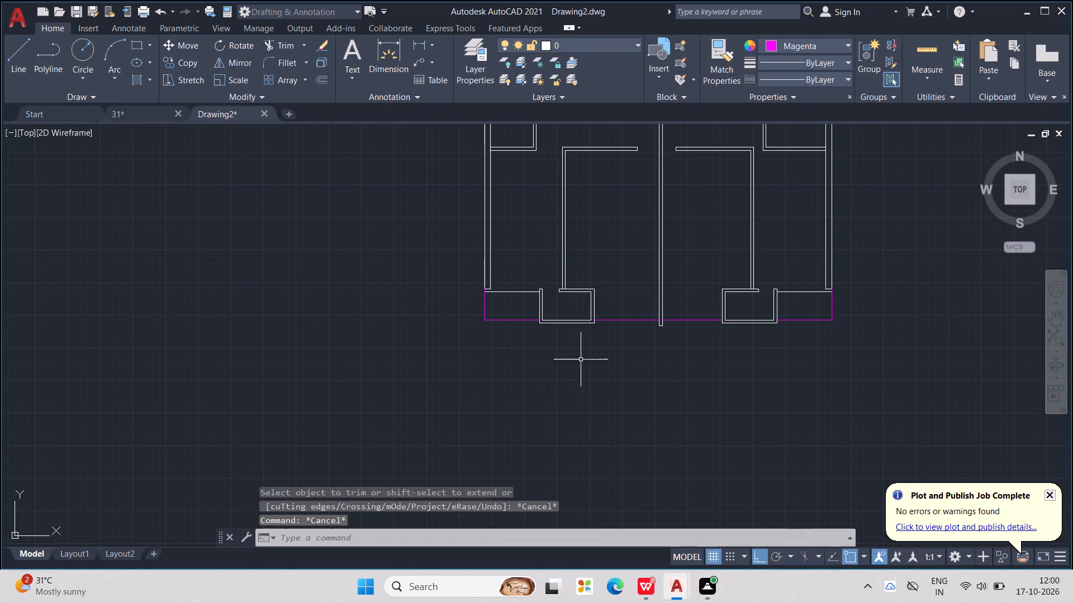
pyautogui.press('Escape')
pyautogui.press('Escape')
pyautogui.press('Escape')
pyautogui.press('Escape')
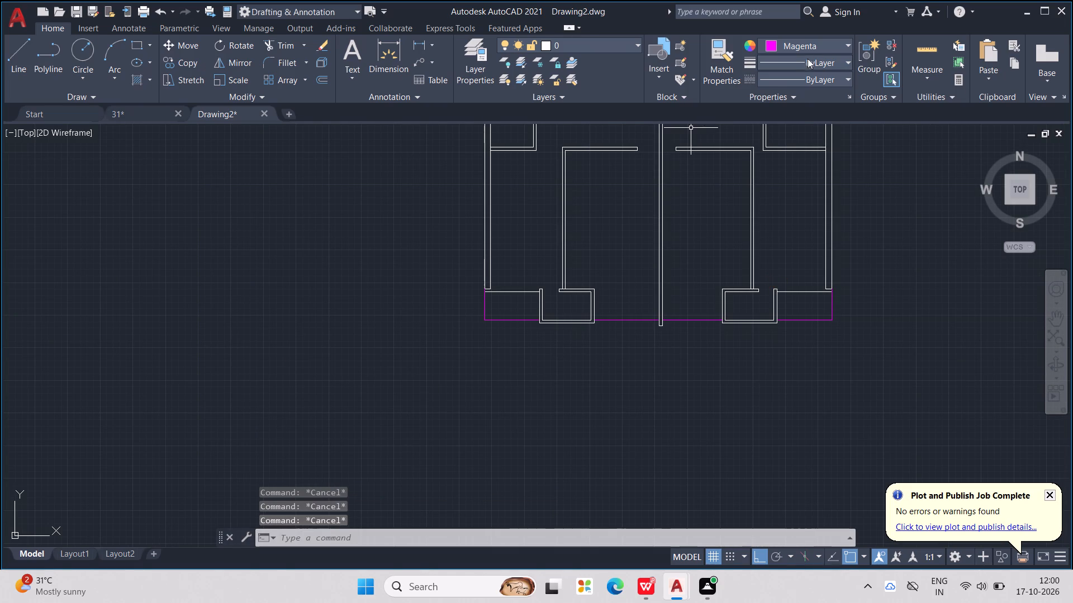
# Set the object colour back to ByLayer and draw a horizontal line between the facing walls of the two projecting boxes, just below their top edges.
pyautogui.click(822, 45)
pyautogui.click(781, 65)
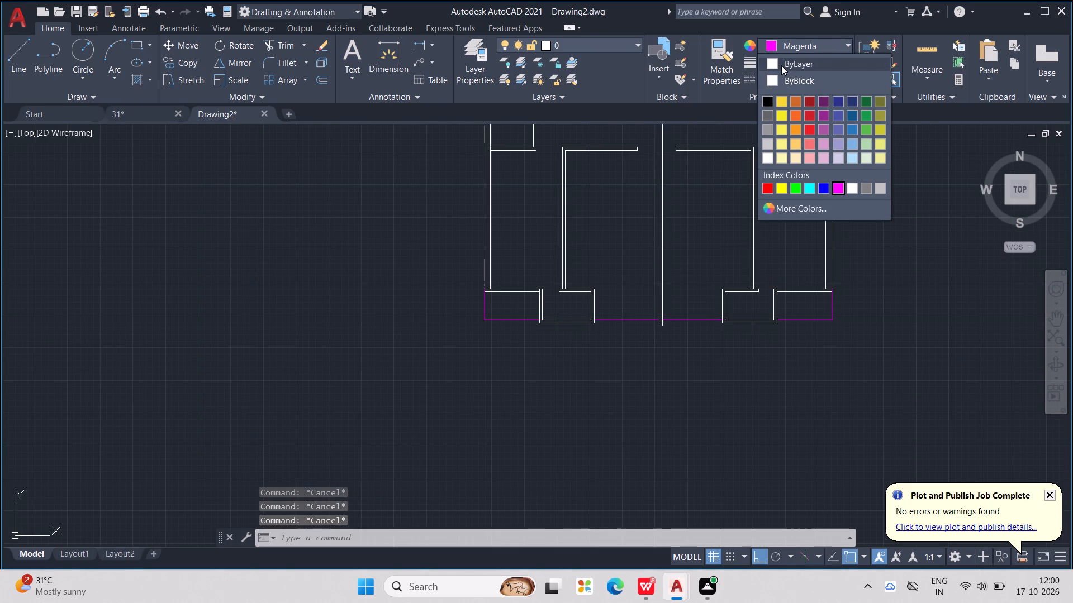
pyautogui.press('l')
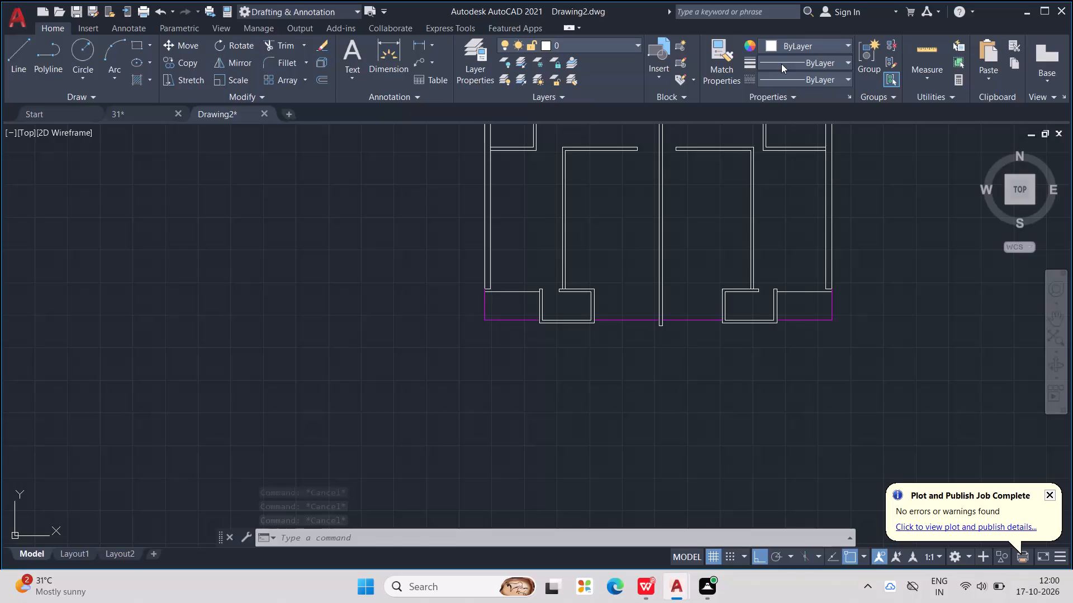
pyautogui.press('Return')
pyautogui.scroll(2, 628, 285)
pyautogui.moveTo(625, 285); pyautogui.dragTo(685, 290, button='middle')
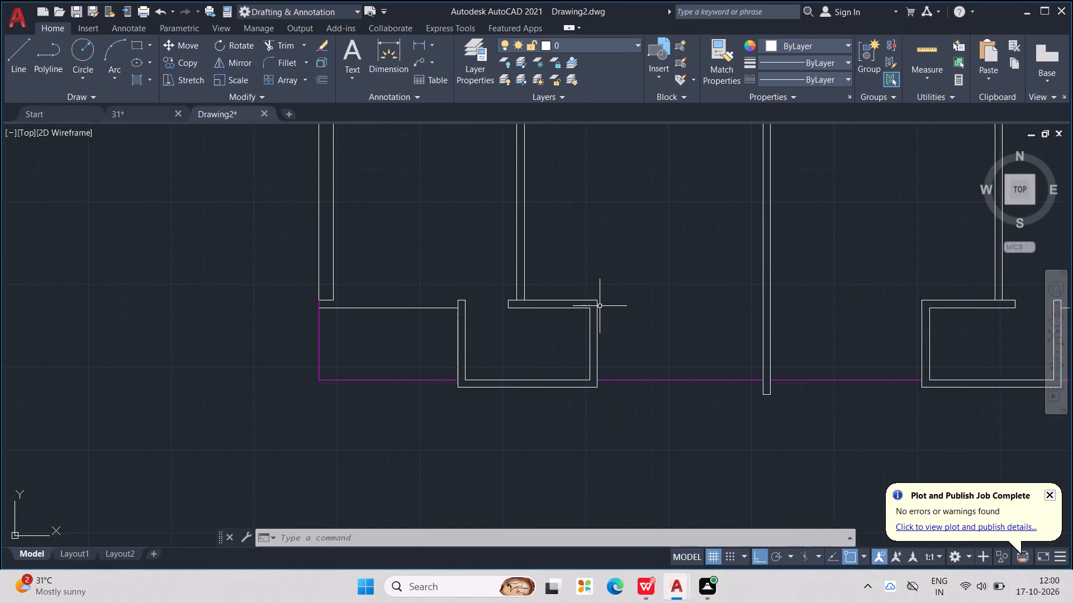
pyautogui.press('Escape')
pyautogui.press('Escape')
pyautogui.press('Escape')
pyautogui.press('Escape')
pyautogui.press('Escape')
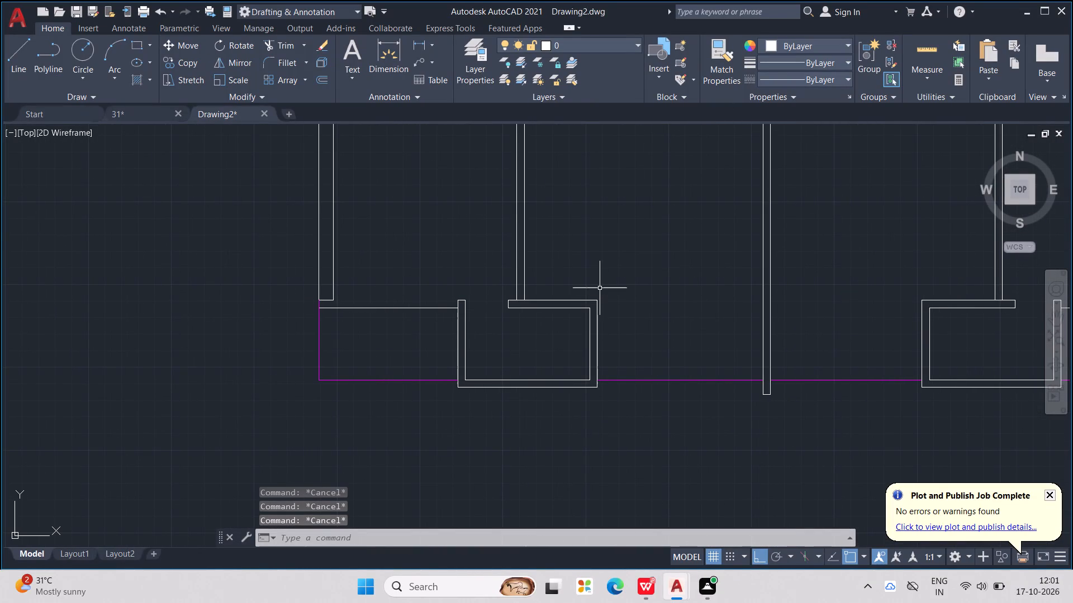
pyautogui.press('l')
pyautogui.press('Return')
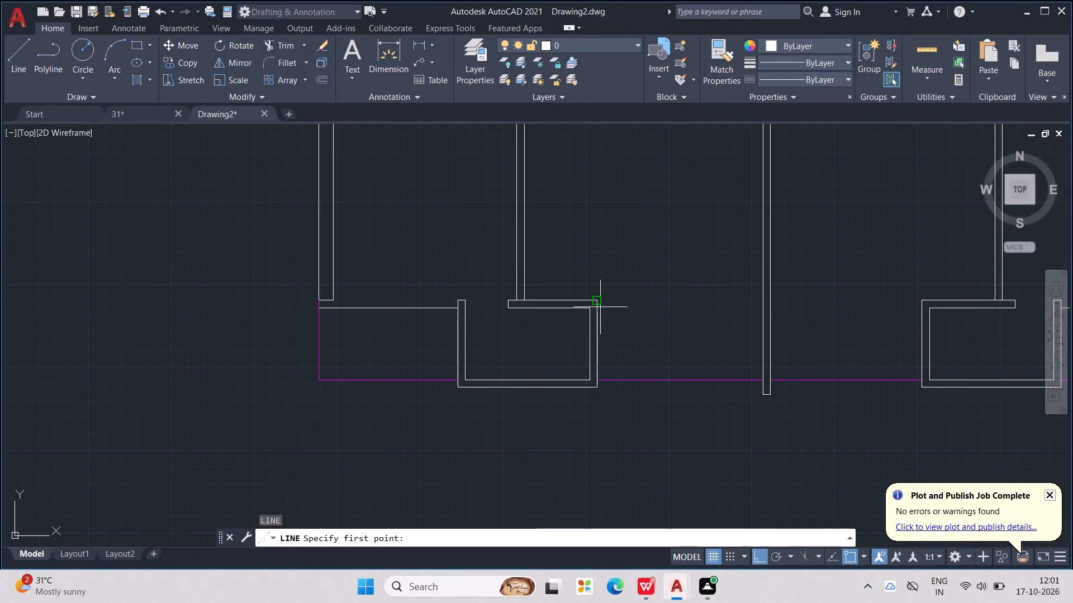
pyautogui.scroll(2, 600, 307)
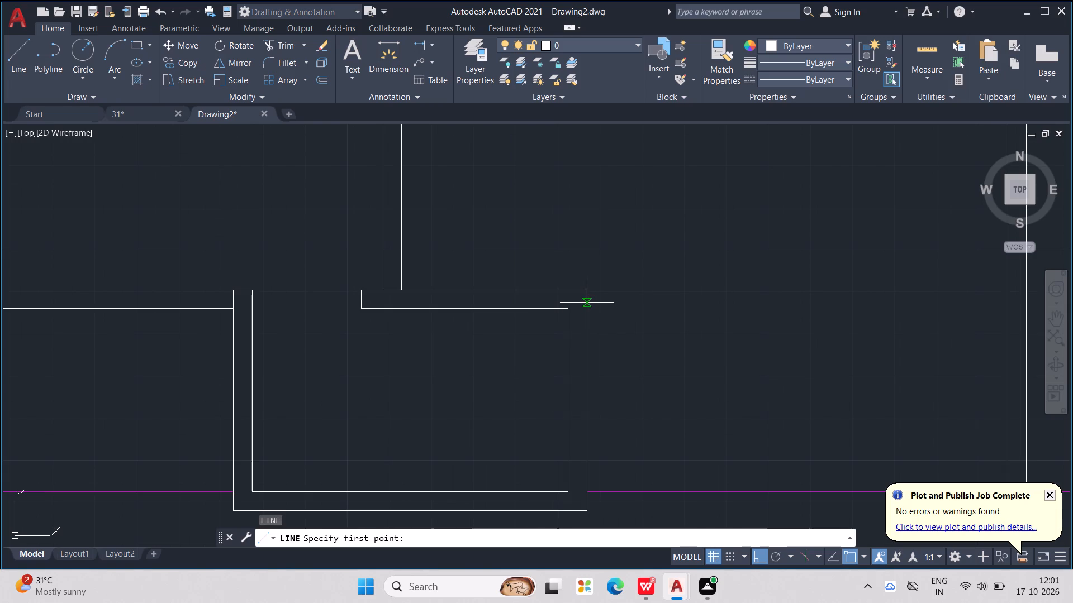
pyautogui.click(587, 303)
pyautogui.scroll(-1, 740, 320)
pyautogui.moveTo(740, 320); pyautogui.dragTo(677, 320, button='middle')
pyautogui.scroll(-2, 677, 320)
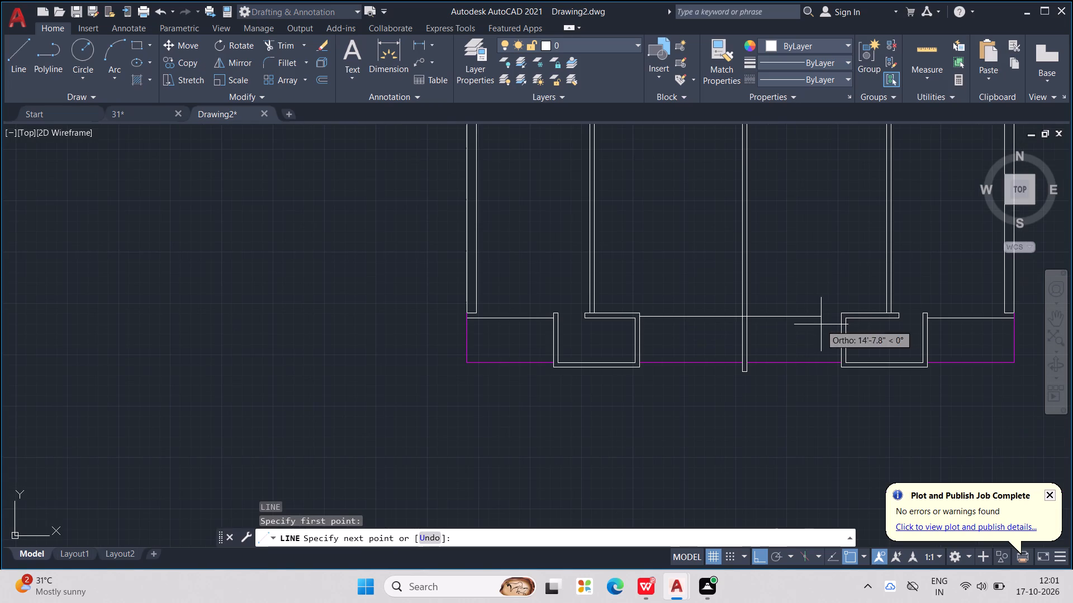
pyautogui.scroll(1, 853, 324)
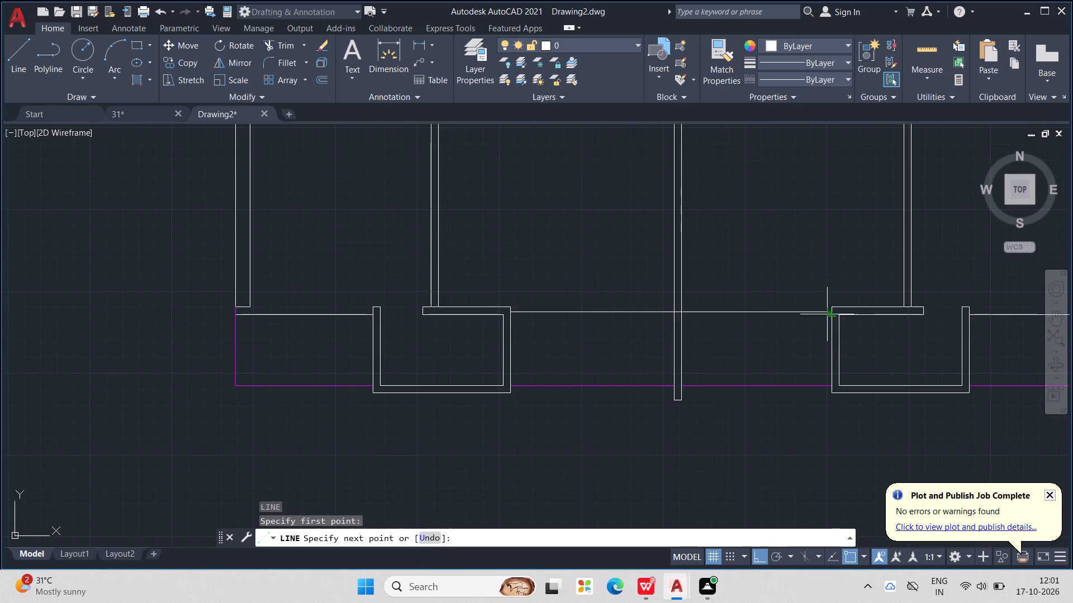
pyautogui.scroll(3, 829, 320)
pyautogui.click(828, 285)
pyautogui.scroll(-3, 828, 285)
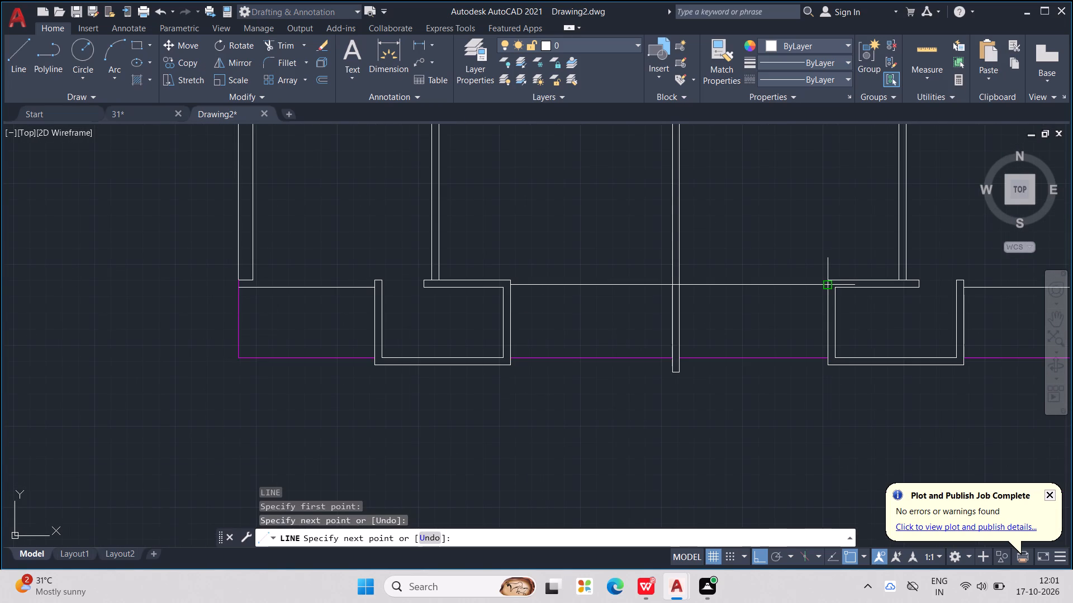
pyautogui.press('Escape')
pyautogui.press('Escape')
pyautogui.press('Escape')
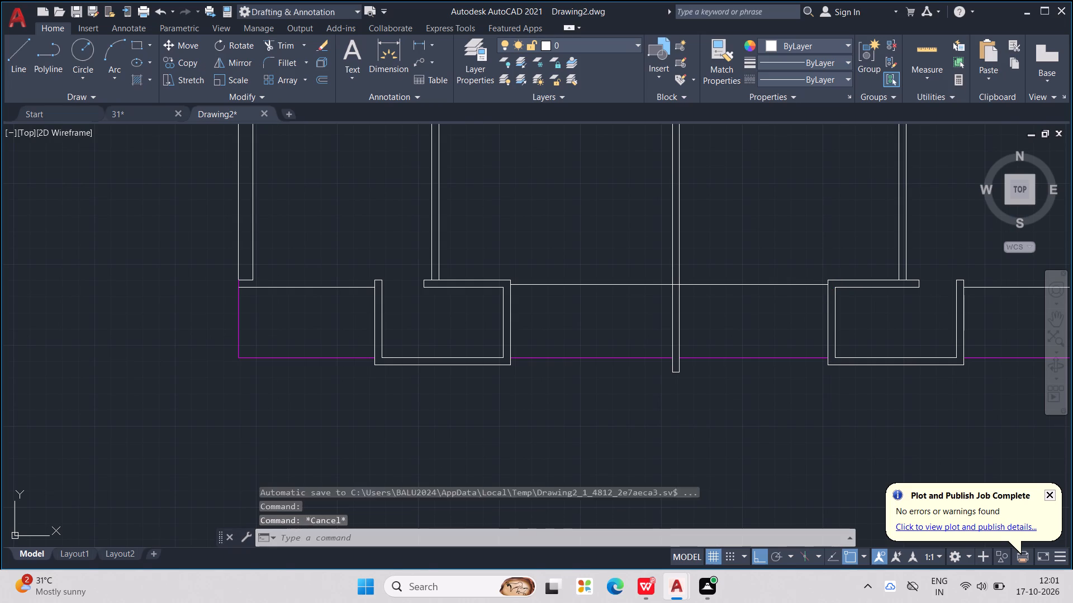
# Extend the inner line of the right outer wall down to the horizontal line beside the right projecting box.
pyautogui.press('Escape')
pyautogui.press('Escape')
pyautogui.press('Escape')
pyautogui.scroll(-4, 737, 308)
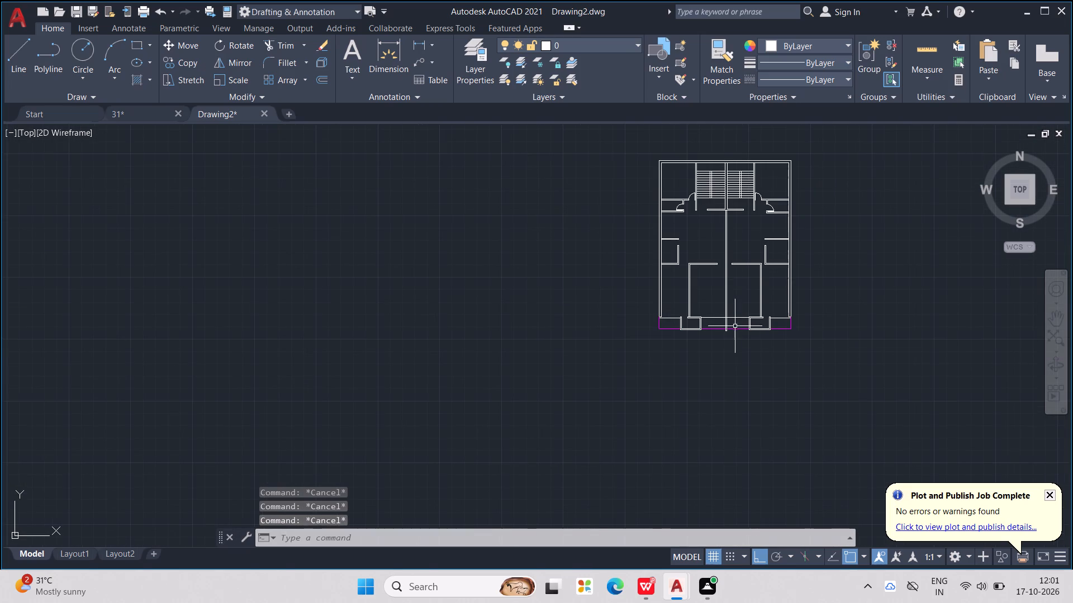
pyautogui.moveTo(735, 343); pyautogui.dragTo(743, 374, button='middle')
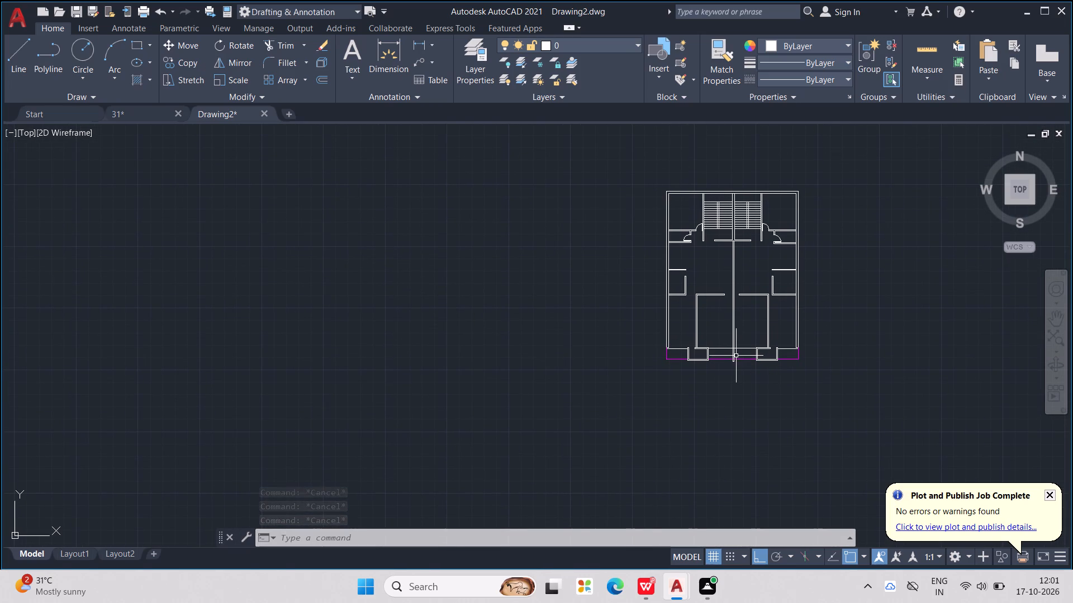
pyautogui.scroll(2, 689, 360)
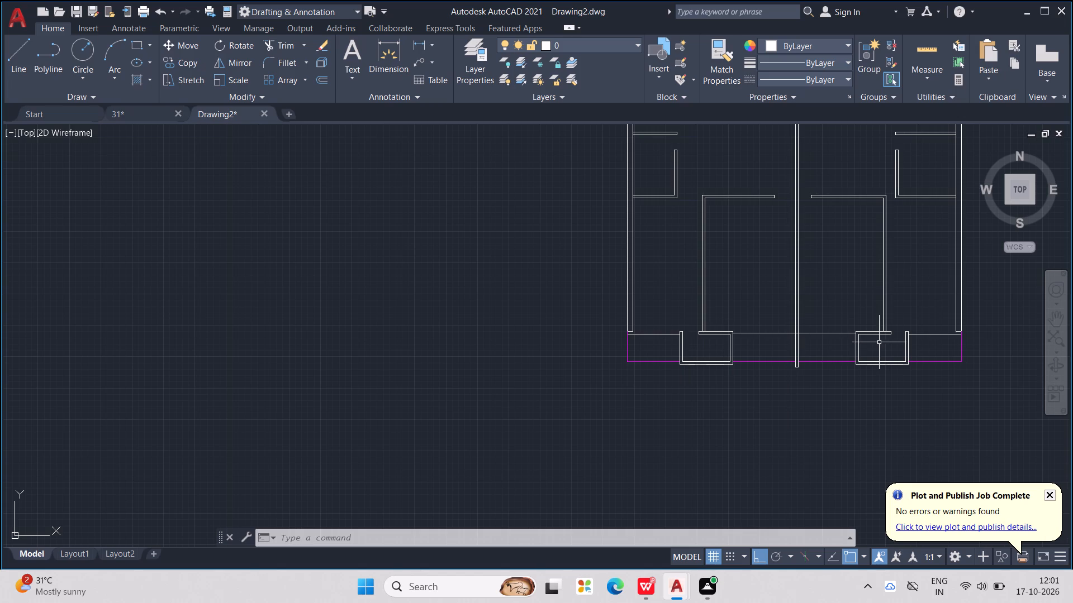
pyautogui.scroll(5, 964, 337)
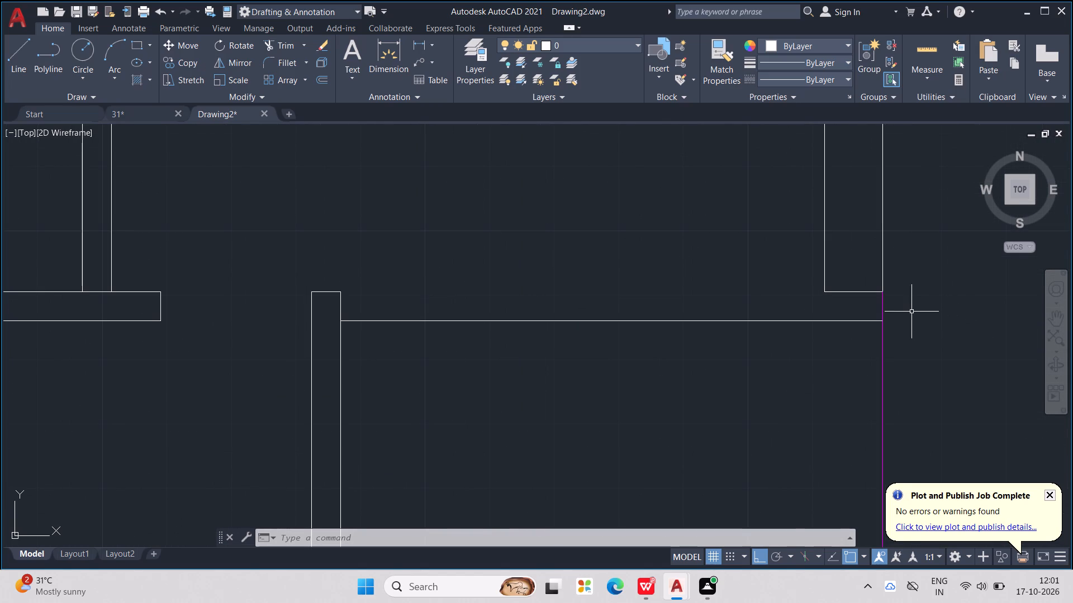
pyautogui.press('Escape')
pyautogui.press('Escape')
pyautogui.write('EX')
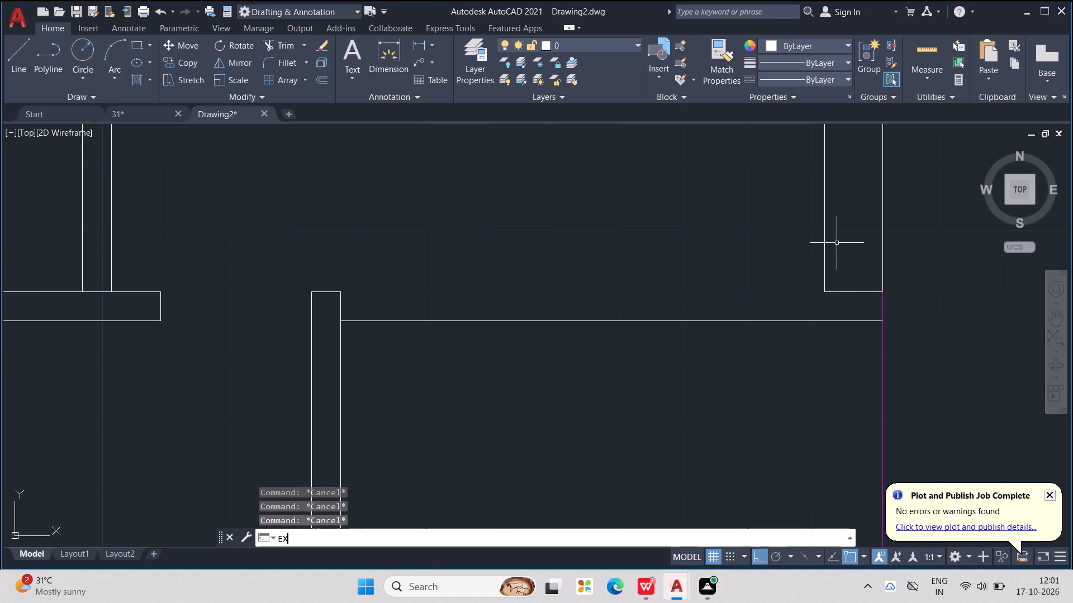
pyautogui.press('Return')
pyautogui.moveTo(818, 170); pyautogui.dragTo(832, 188)
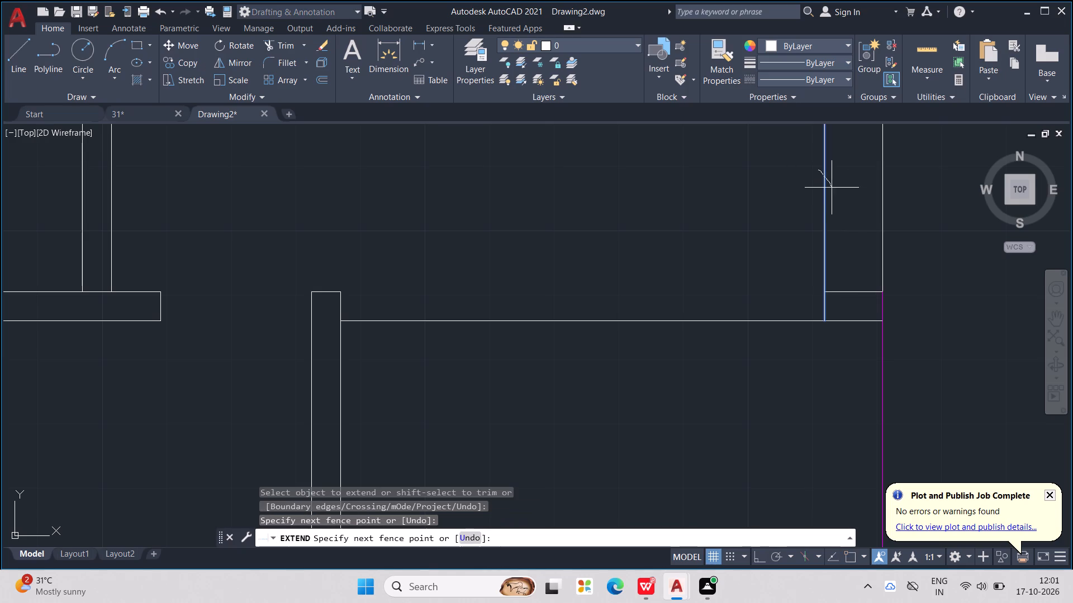
pyautogui.moveTo(832, 188); pyautogui.dragTo(836, 195)
pyautogui.press('Escape')
pyautogui.press('Escape')
pyautogui.press('Escape')
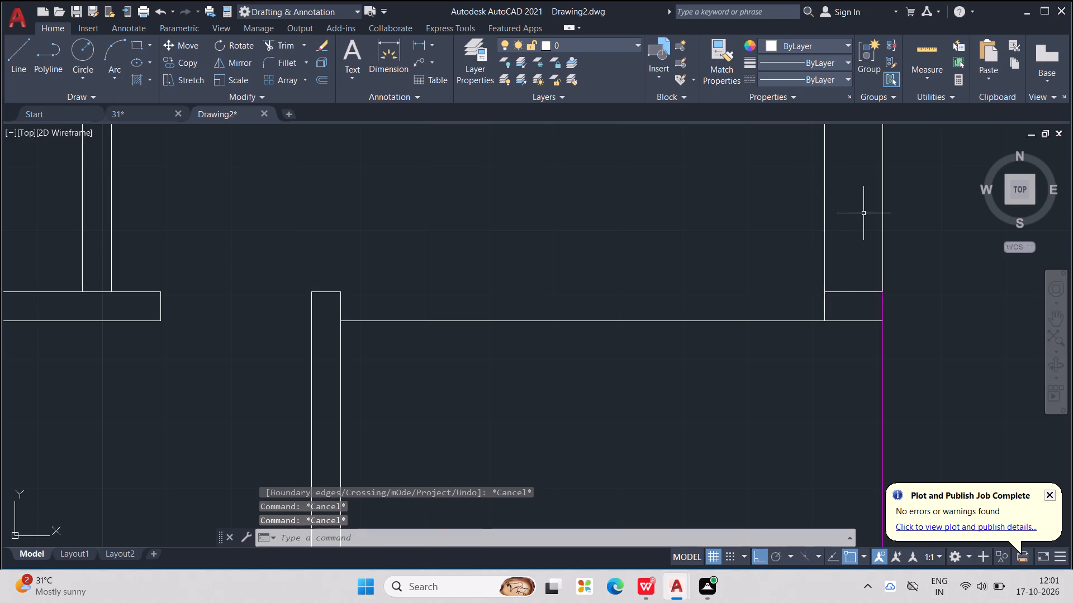
# Trim away the right outer wall's old end cap and the short magenta piece above the horizontal frontage line.
pyautogui.press('t')
pyautogui.press('r')
pyautogui.press('Return')
pyautogui.moveTo(864, 232); pyautogui.dragTo(847, 294)
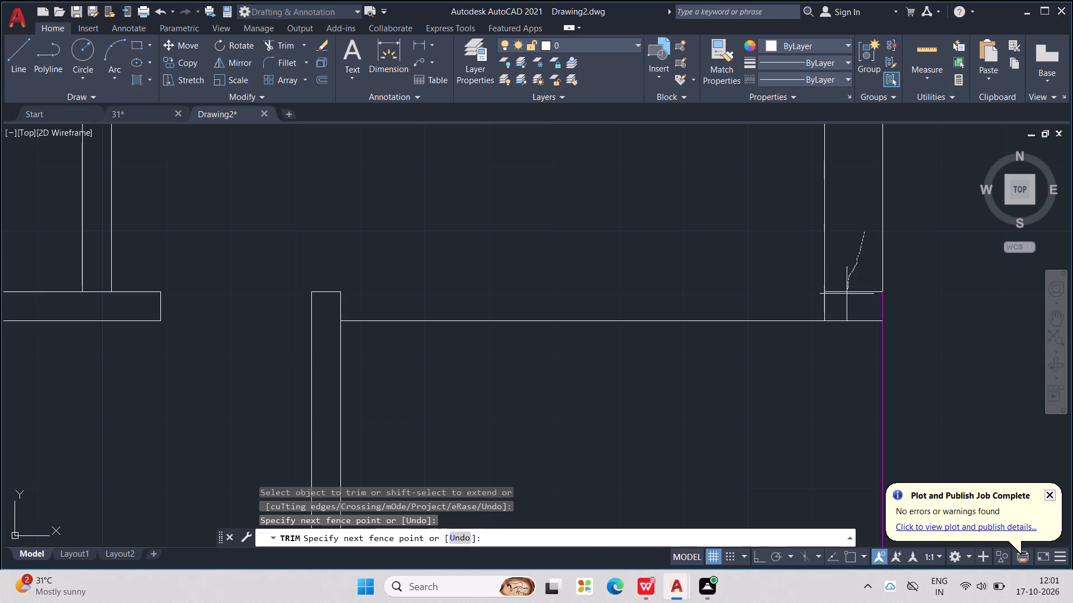
pyautogui.moveTo(847, 294); pyautogui.dragTo(847, 296)
pyautogui.scroll(-3, 847, 290)
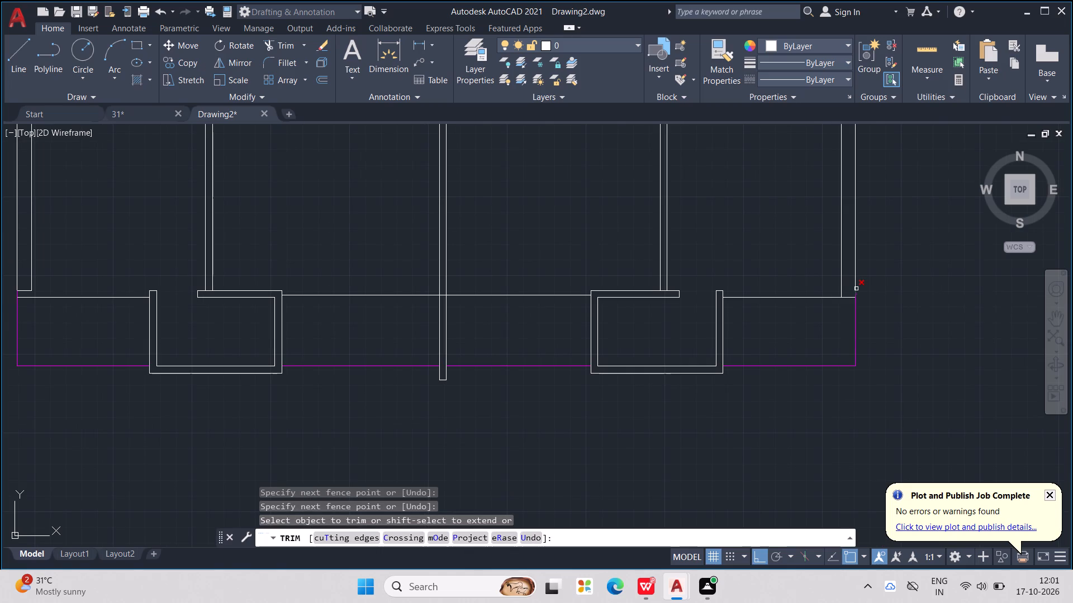
pyautogui.scroll(3, 858, 296)
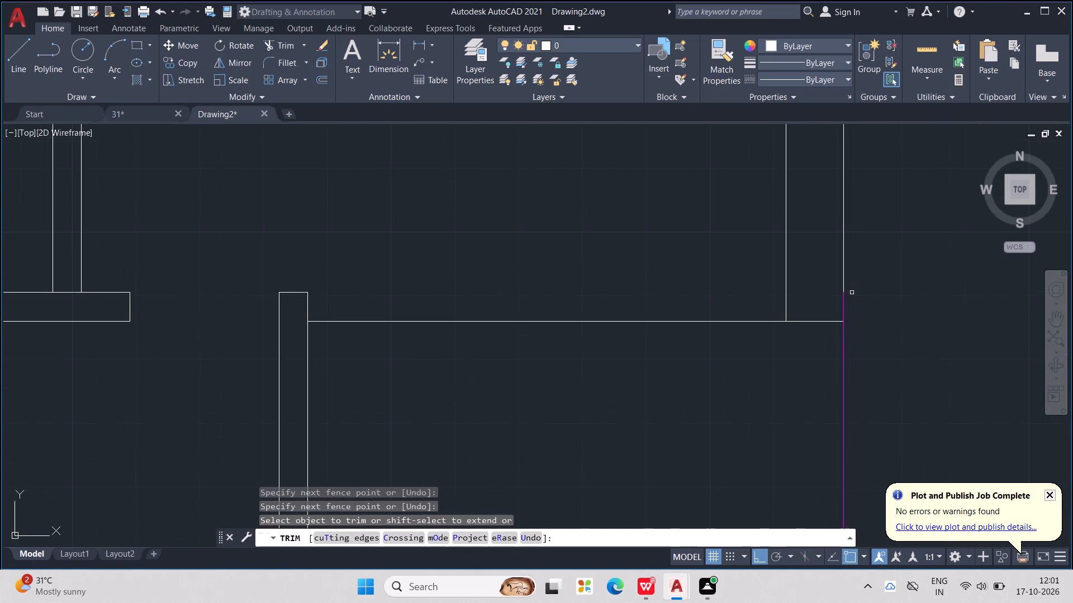
pyautogui.moveTo(848, 299); pyautogui.dragTo(832, 307)
pyautogui.press('Escape')
pyautogui.press('Escape')
pyautogui.press('Escape')
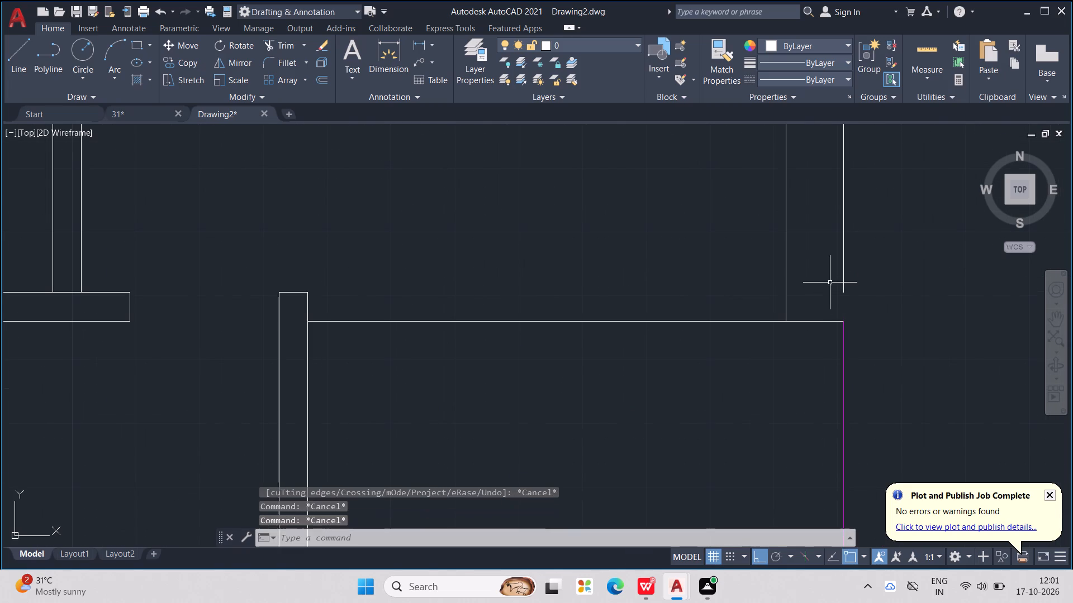
# Extend the outer line of the right outer wall down to the horizontal frontage line, closing the corner.
pyautogui.write('EX')
pyautogui.press('Return')
pyautogui.moveTo(876, 222); pyautogui.dragTo(854, 228)
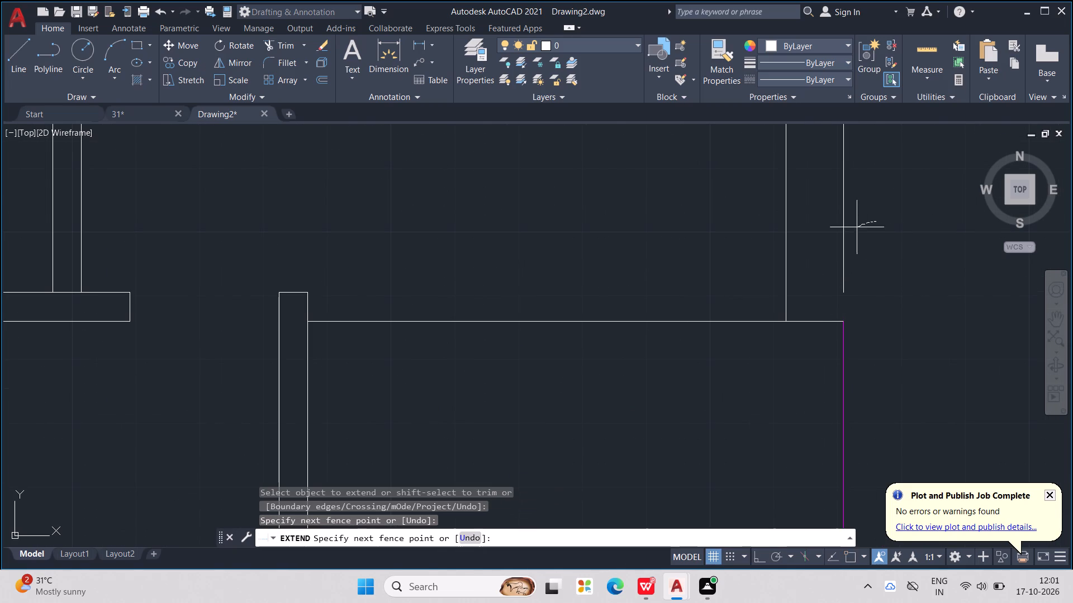
pyautogui.moveTo(854, 228); pyautogui.dragTo(832, 234)
pyautogui.press('Escape')
pyautogui.press('Escape')
pyautogui.scroll(-2, 831, 216)
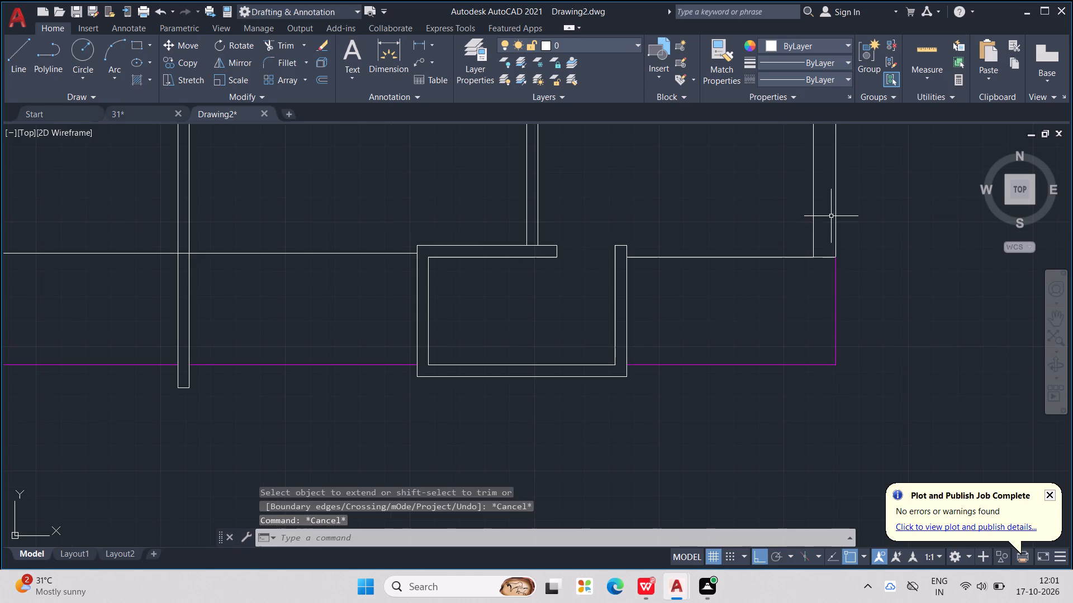
pyautogui.press('Escape')
pyautogui.press('Escape')
# Examine the whole mirrored floor plan, from the bottom frontage up to the staircases and upper rooms.
pyautogui.scroll(-2, 831, 216)
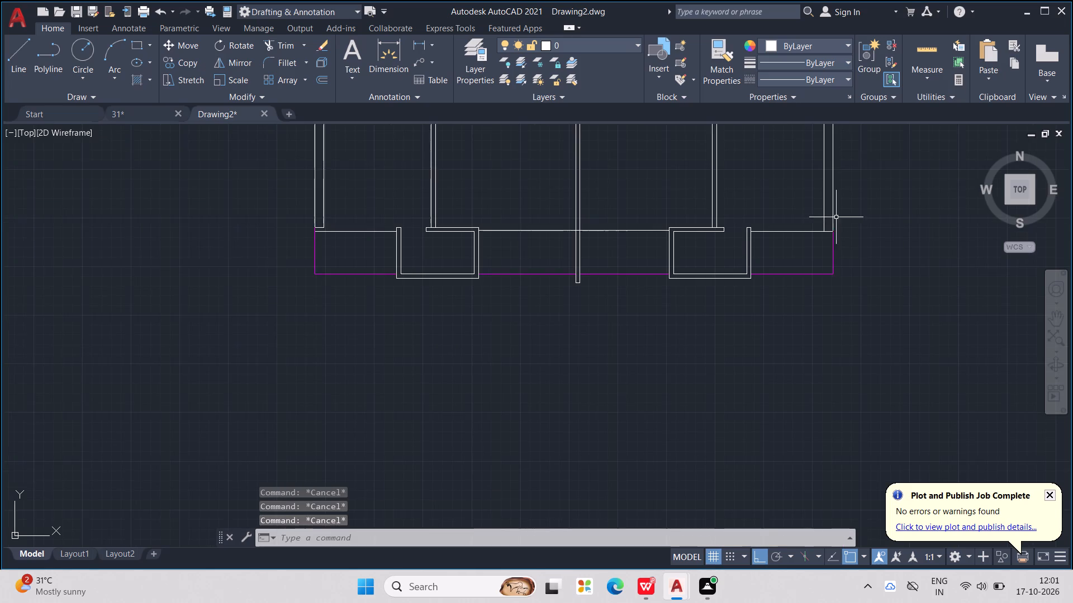
pyautogui.moveTo(840, 221); pyautogui.dragTo(851, 257, button='middle')
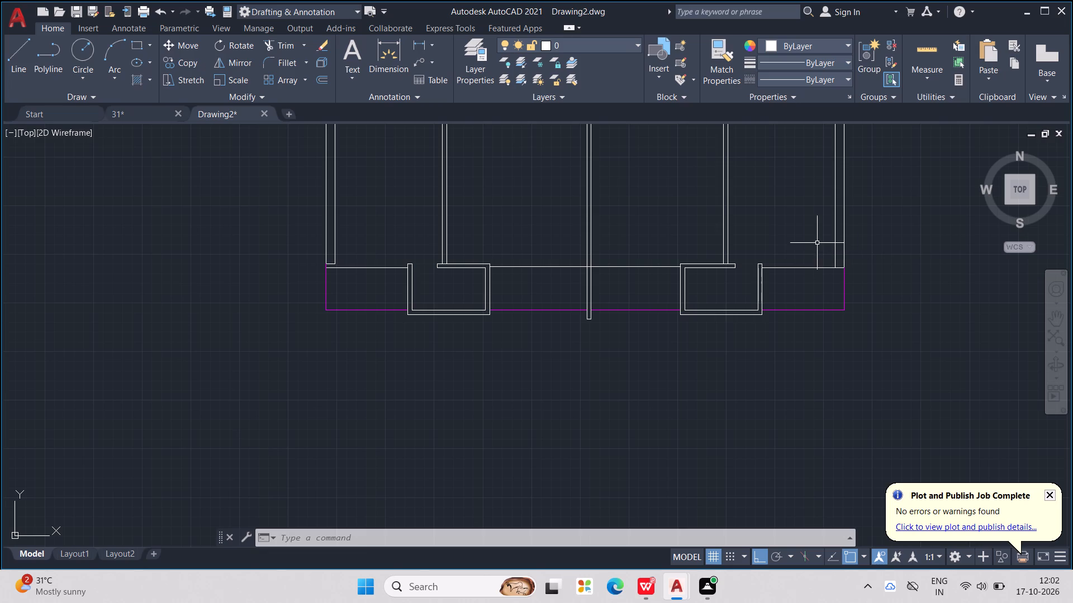
pyautogui.moveTo(814, 228); pyautogui.dragTo(840, 364, button='middle')
pyautogui.scroll(-1, 814, 228)
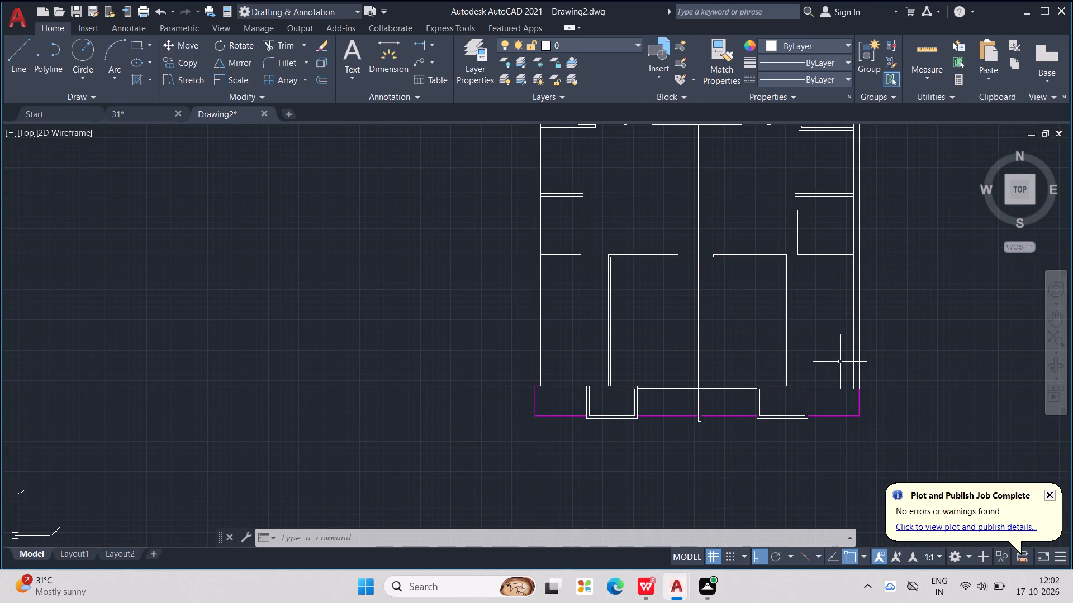
pyautogui.scroll(-1, 805, 275)
pyautogui.moveTo(811, 316); pyautogui.dragTo(809, 376, button='middle')
pyautogui.scroll(-1, 809, 356)
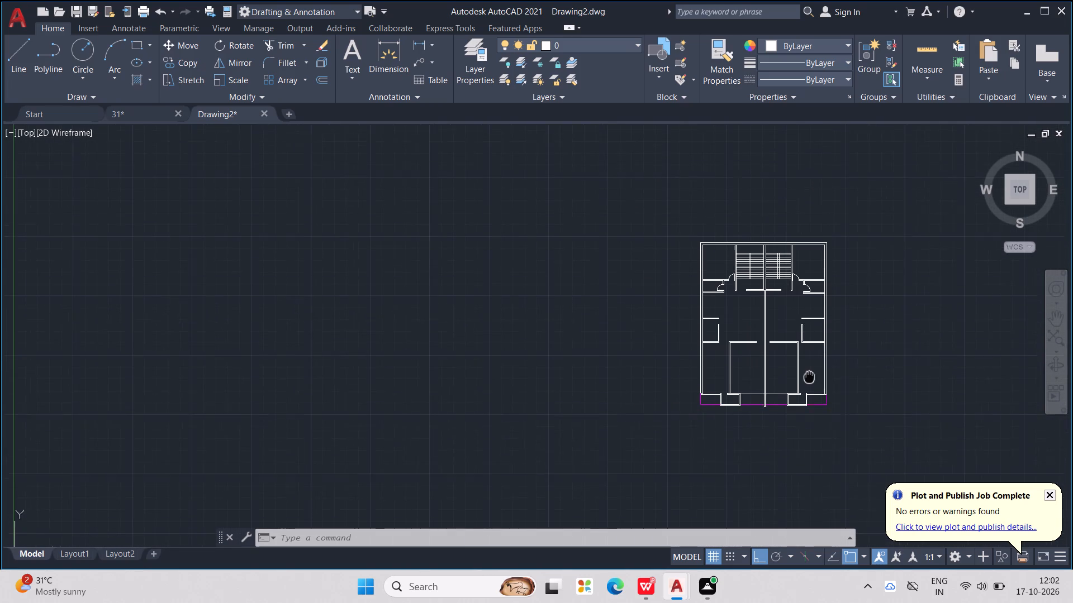
pyautogui.moveTo(809, 376); pyautogui.dragTo(809, 384, button='middle')
pyautogui.press('Escape')
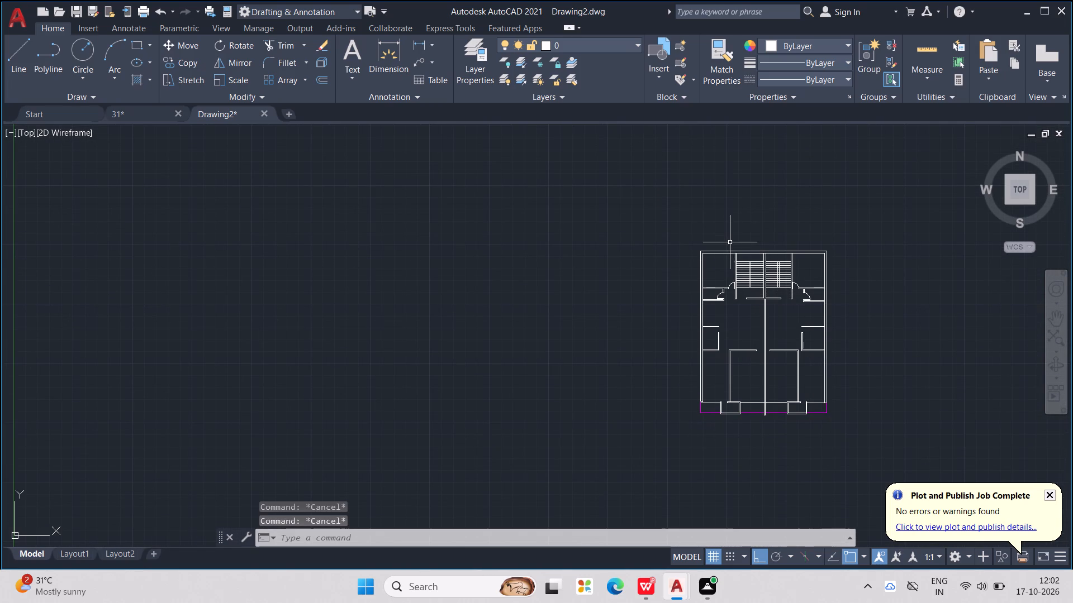
pyautogui.scroll(2, 732, 250)
pyautogui.moveTo(728, 303); pyautogui.dragTo(744, 314, button='middle')
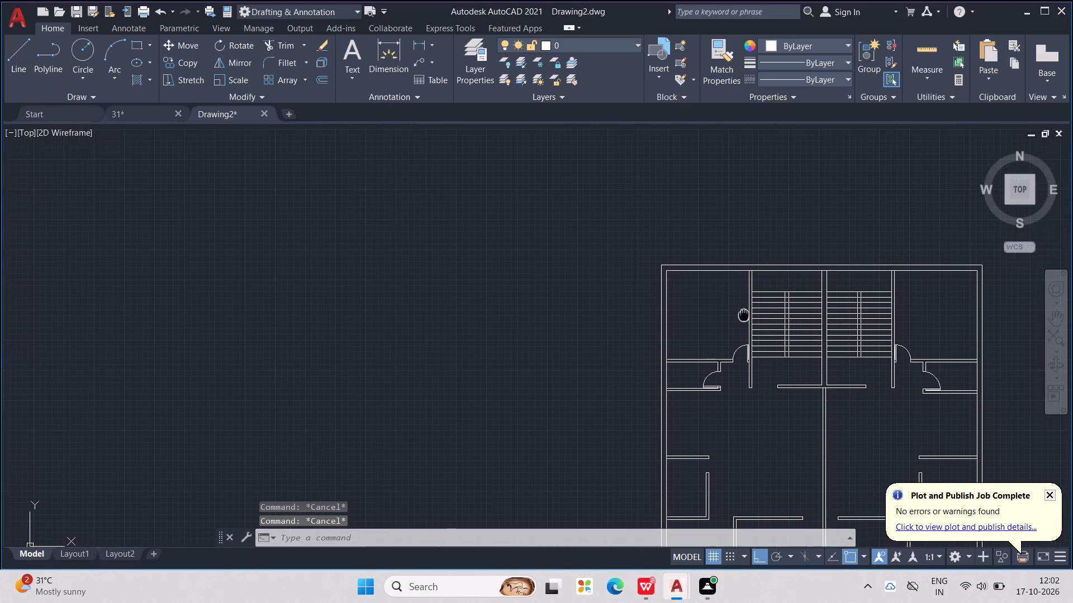
pyautogui.moveTo(744, 314); pyautogui.dragTo(747, 314, button='middle')
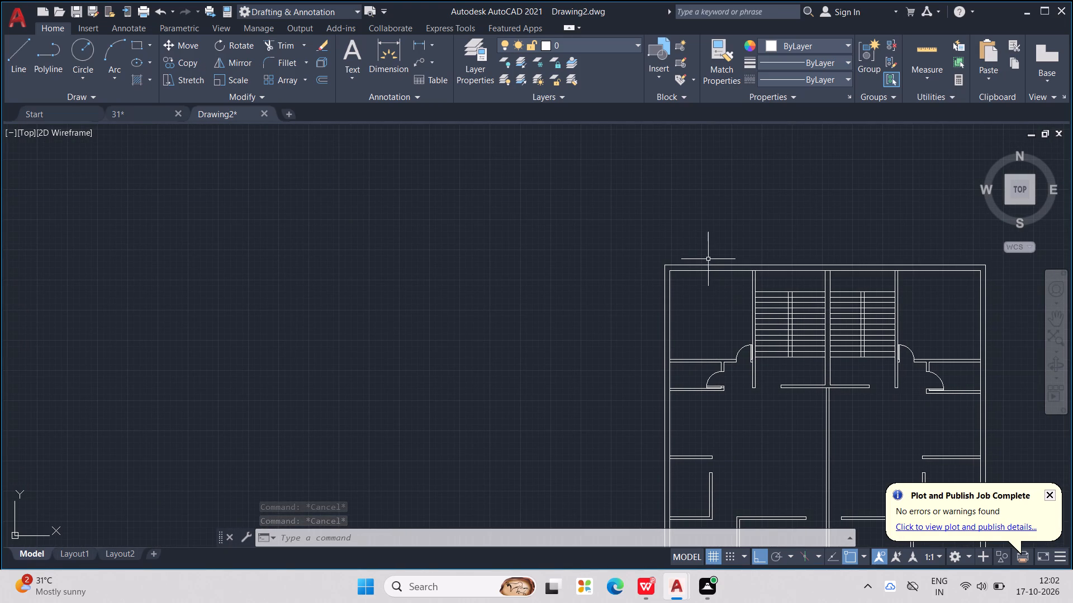
# Set the current object colour to index colour Red and the lineweight to 0.30 mm.
pyautogui.press('Escape')
pyautogui.press('l')
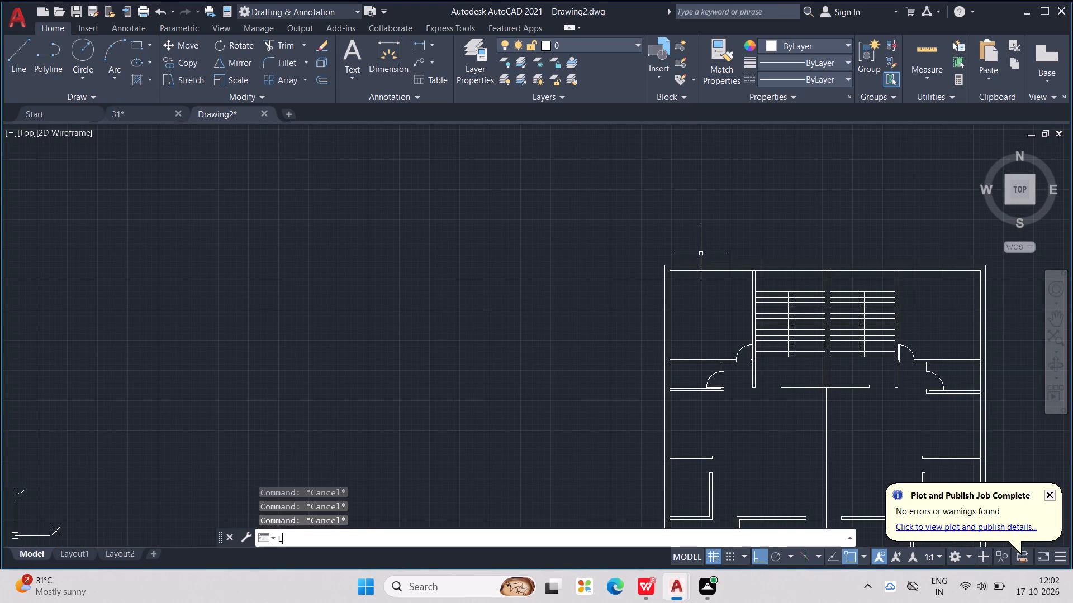
pyautogui.press('Return')
pyautogui.click(839, 49)
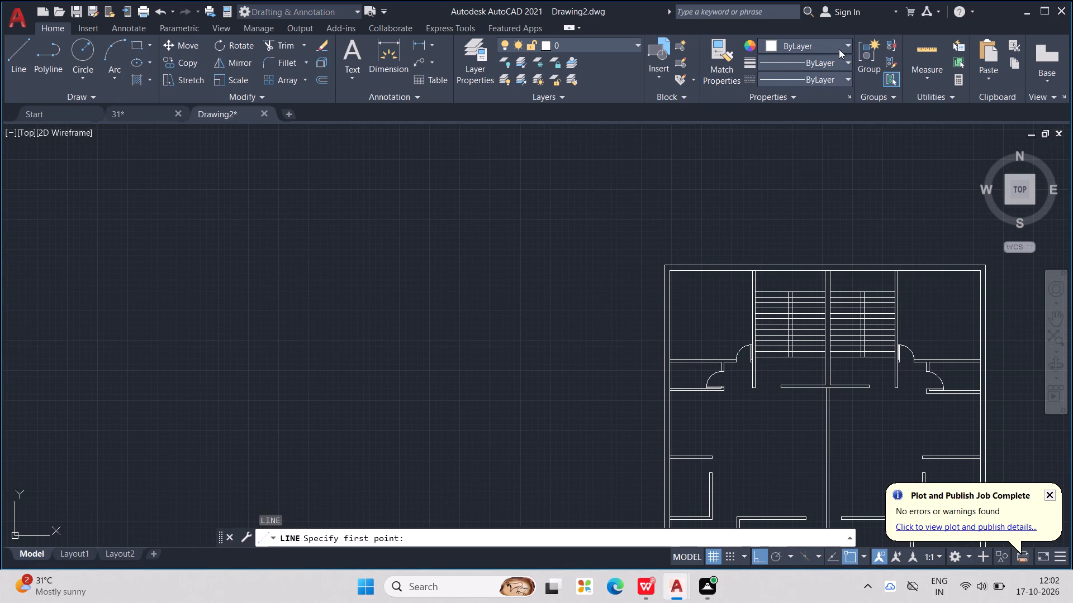
pyautogui.click(809, 114)
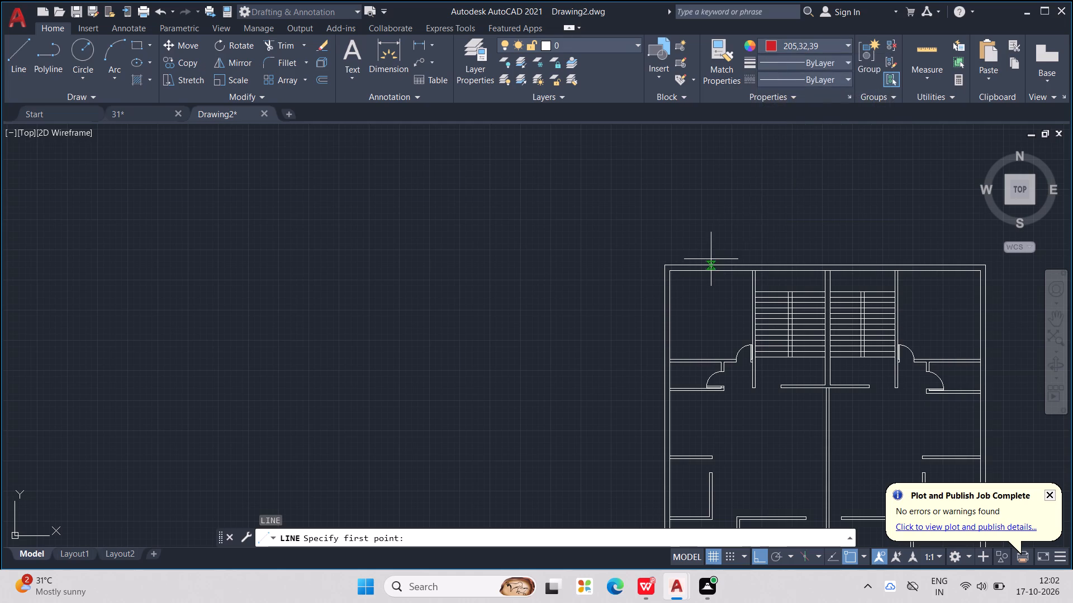
pyautogui.scroll(-2, 813, 111)
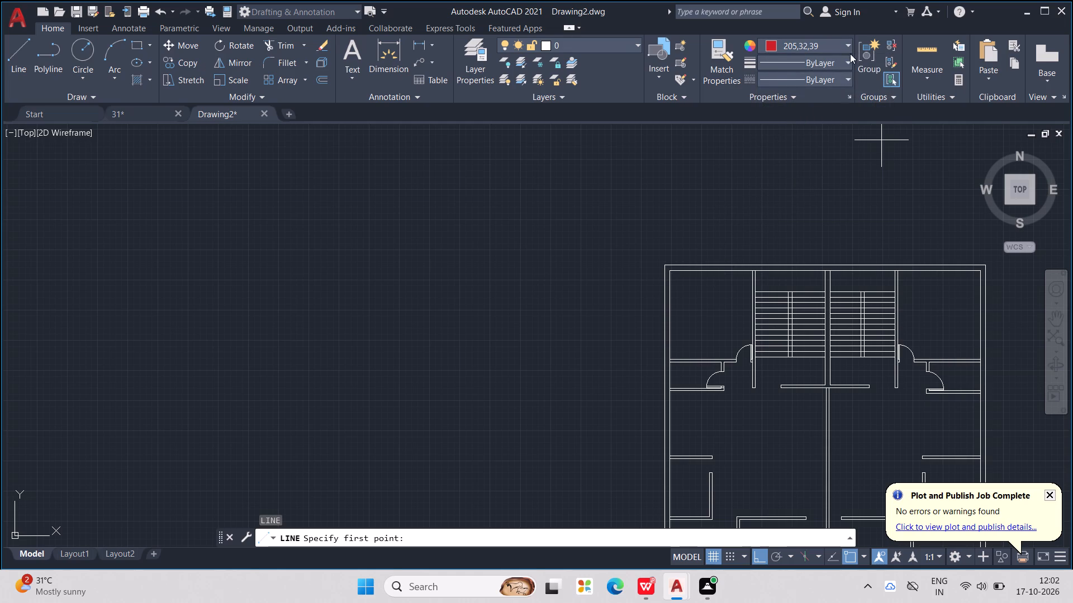
pyautogui.click(851, 44)
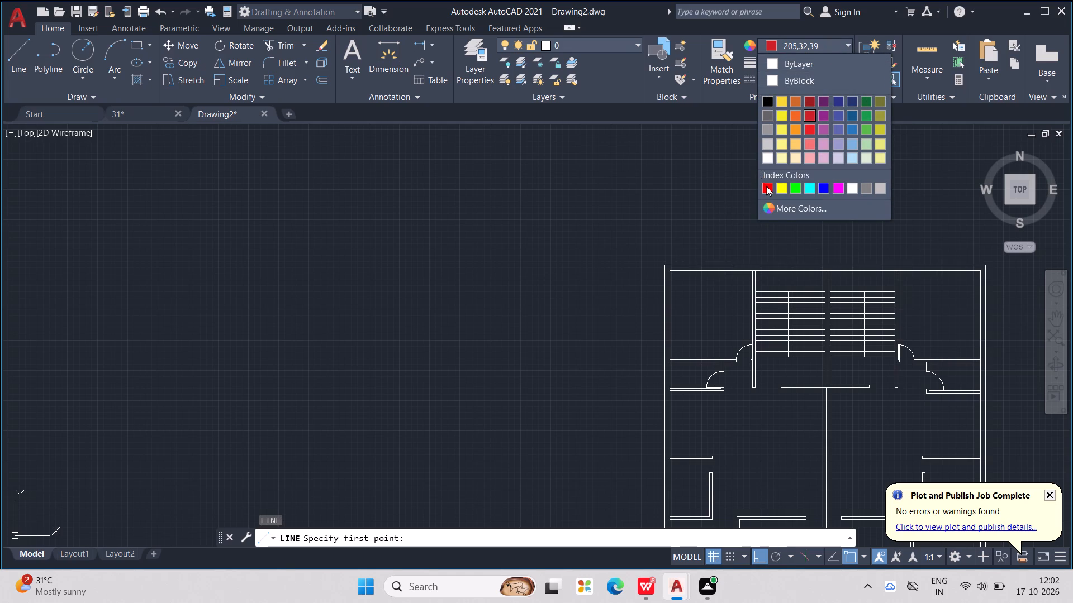
pyautogui.click(766, 186)
pyautogui.press('Escape')
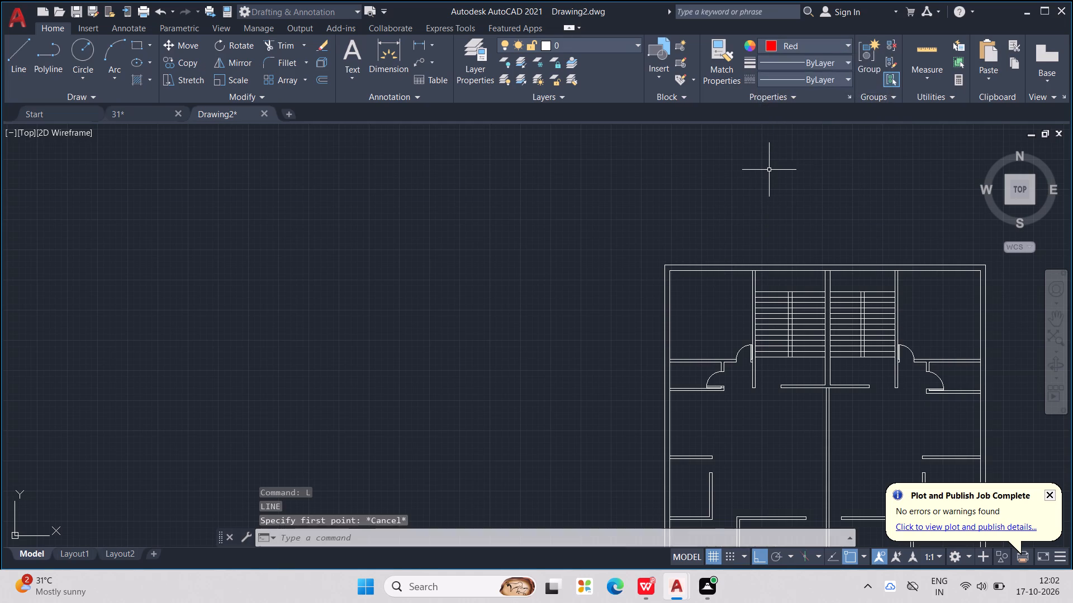
pyautogui.press('l')
pyautogui.click(840, 63)
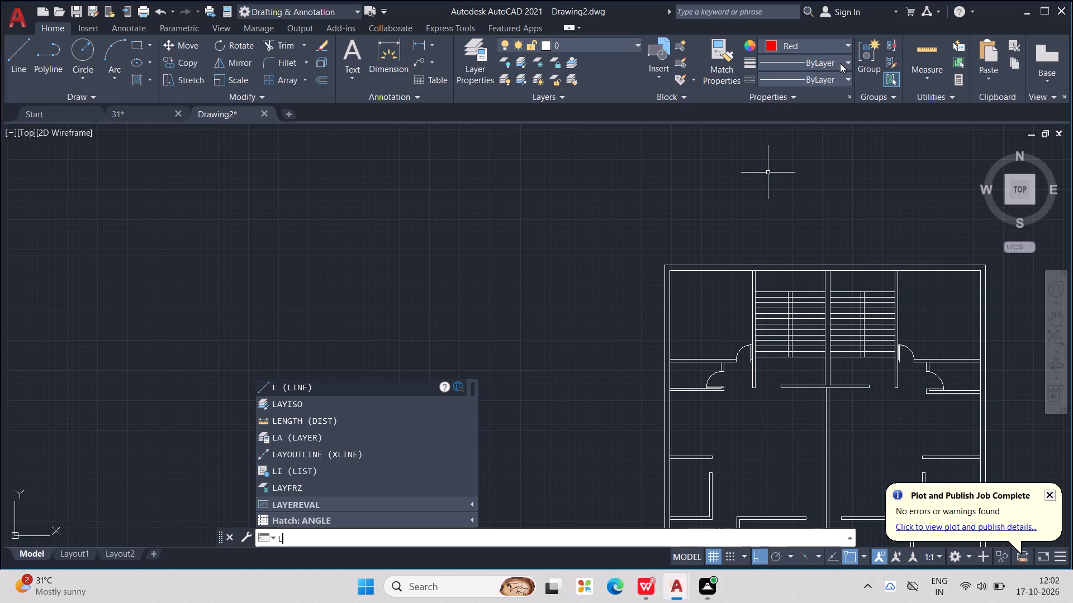
pyautogui.click(849, 62)
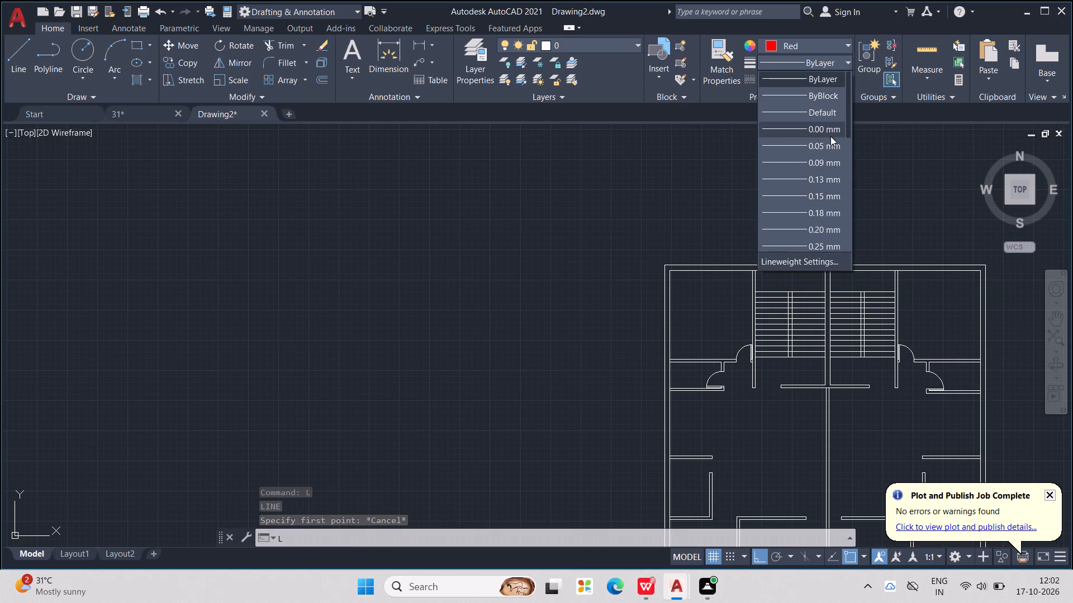
pyautogui.scroll(-5, 815, 175)
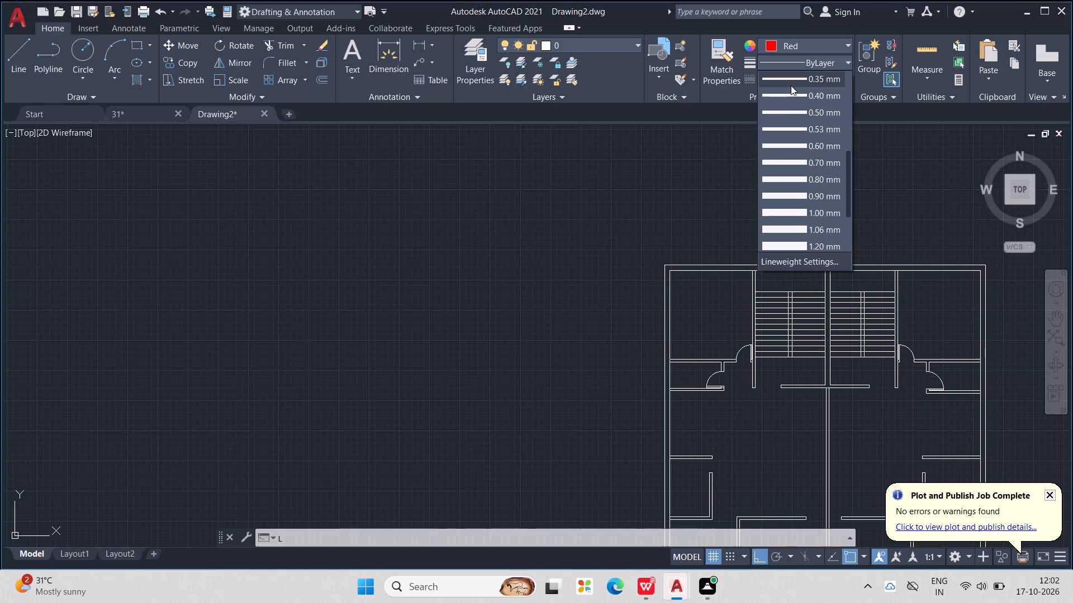
pyautogui.scroll(1, 792, 93)
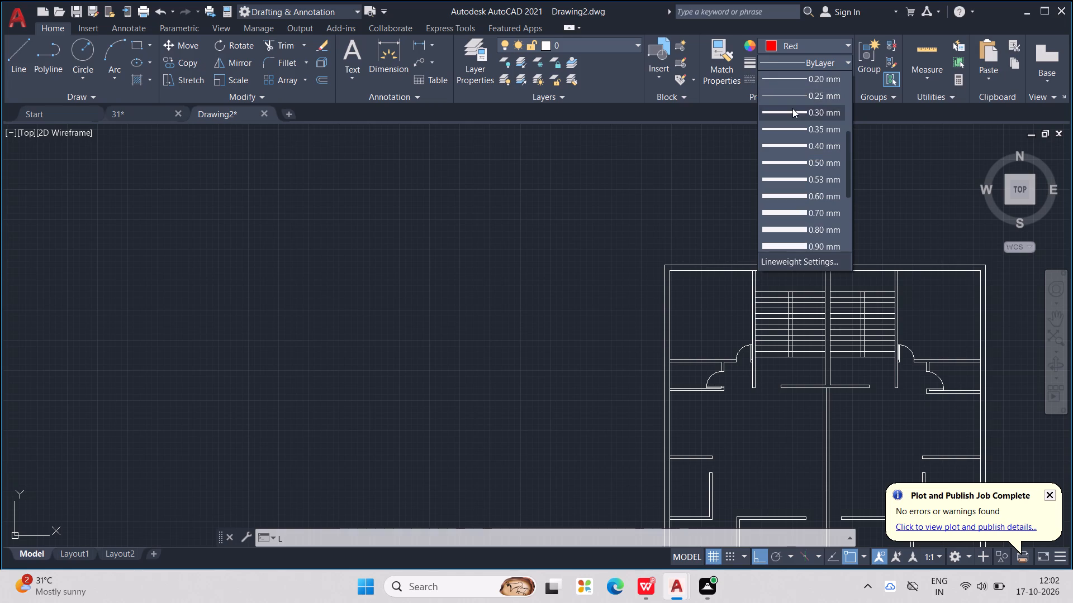
pyautogui.click(792, 108)
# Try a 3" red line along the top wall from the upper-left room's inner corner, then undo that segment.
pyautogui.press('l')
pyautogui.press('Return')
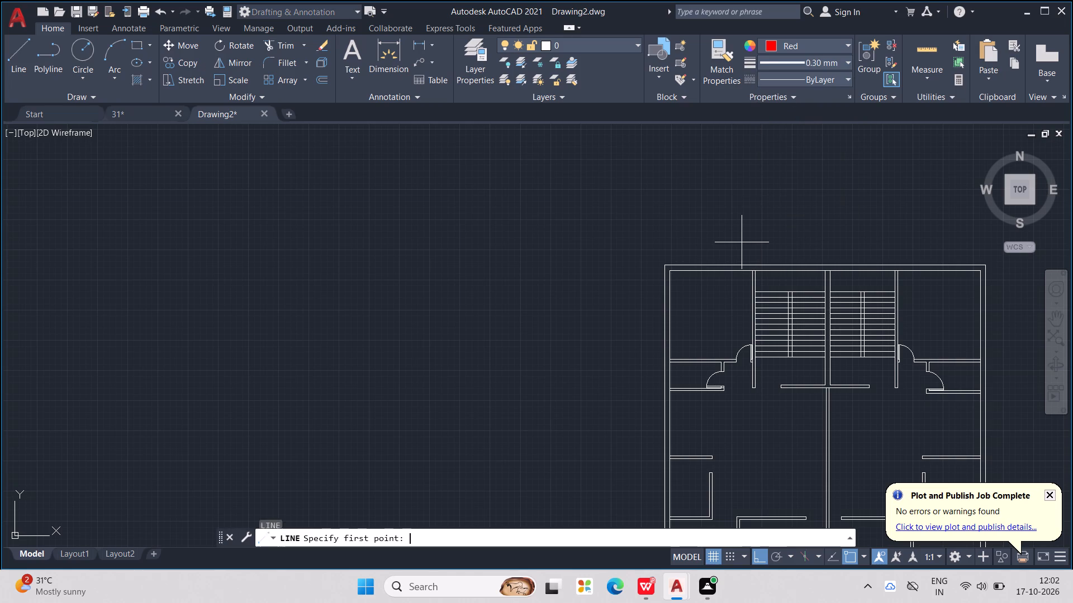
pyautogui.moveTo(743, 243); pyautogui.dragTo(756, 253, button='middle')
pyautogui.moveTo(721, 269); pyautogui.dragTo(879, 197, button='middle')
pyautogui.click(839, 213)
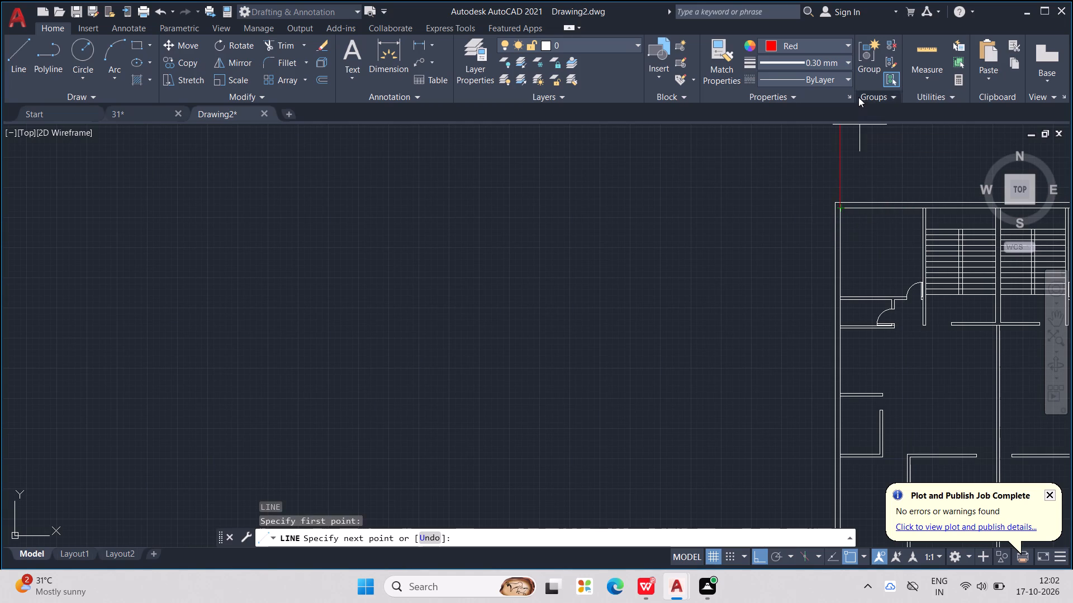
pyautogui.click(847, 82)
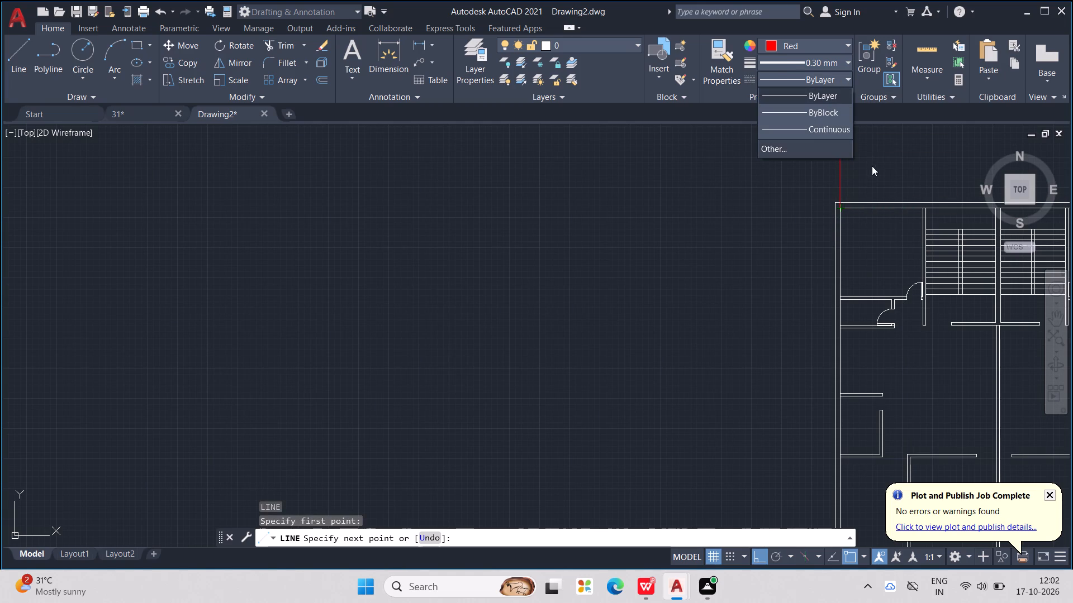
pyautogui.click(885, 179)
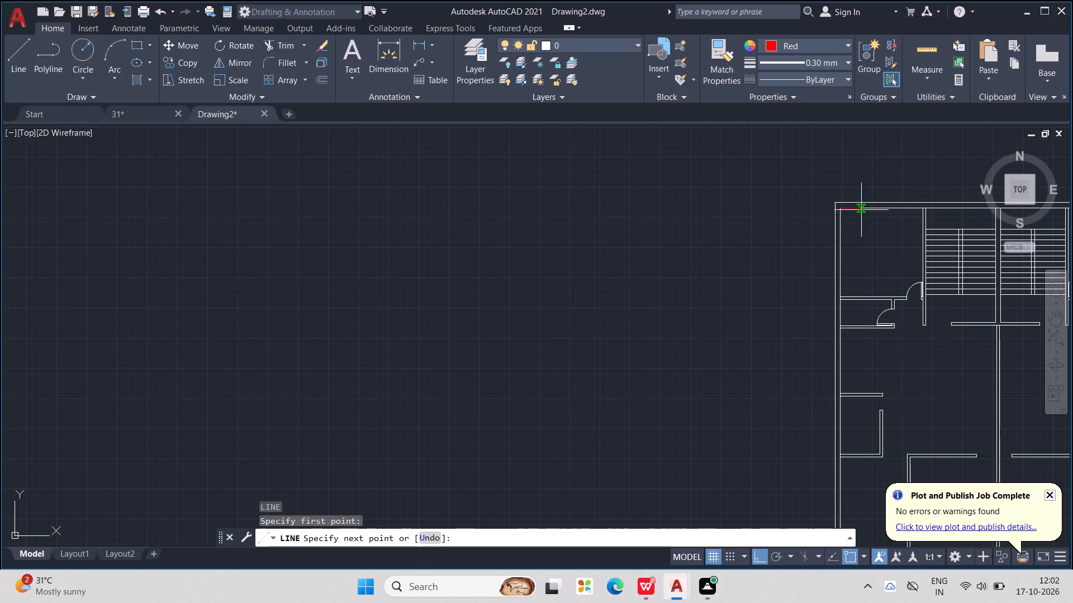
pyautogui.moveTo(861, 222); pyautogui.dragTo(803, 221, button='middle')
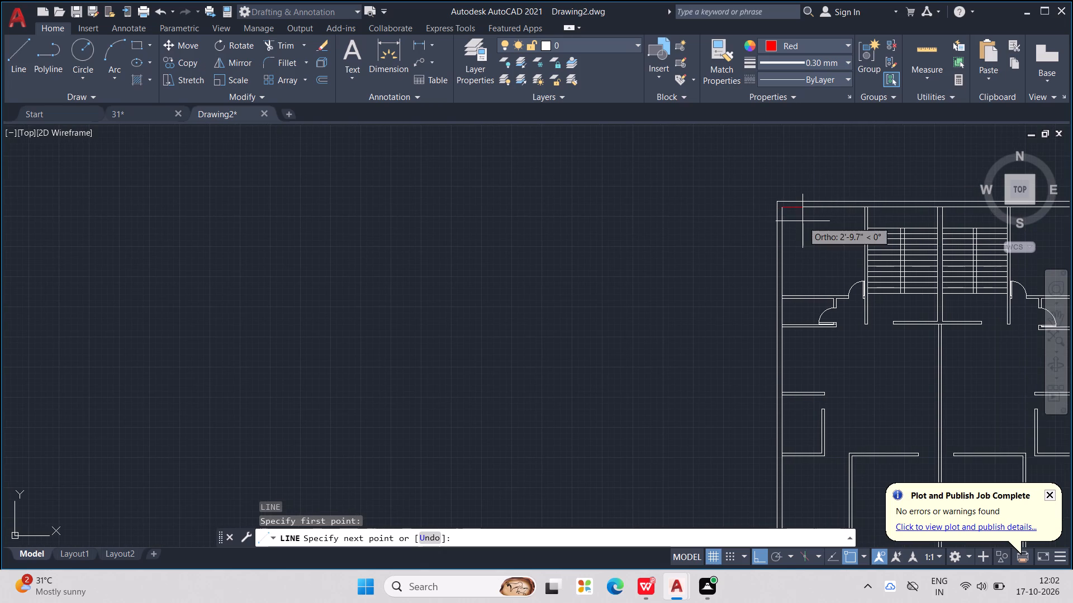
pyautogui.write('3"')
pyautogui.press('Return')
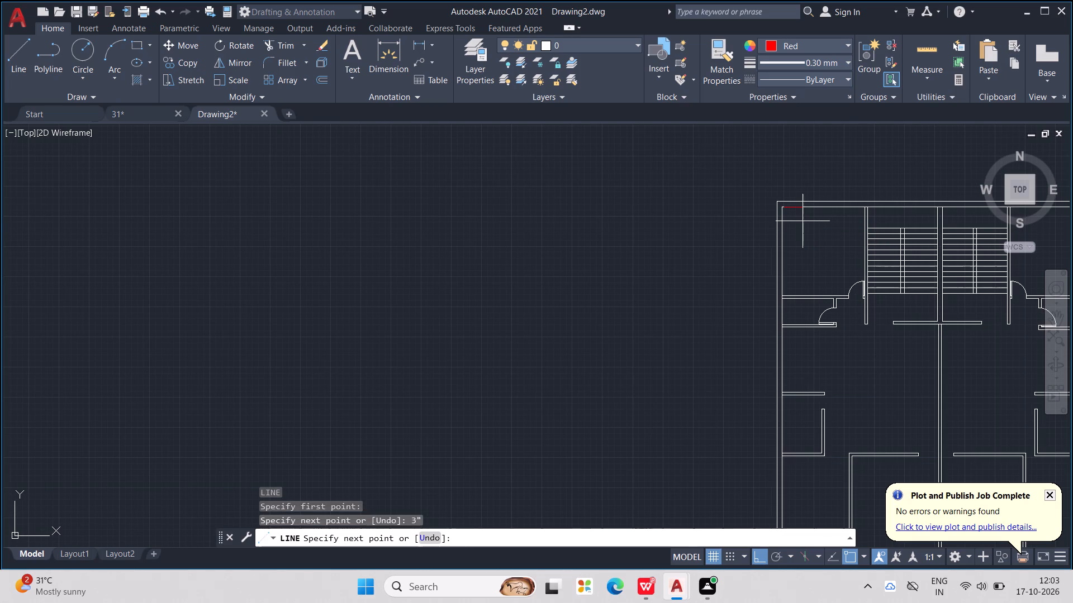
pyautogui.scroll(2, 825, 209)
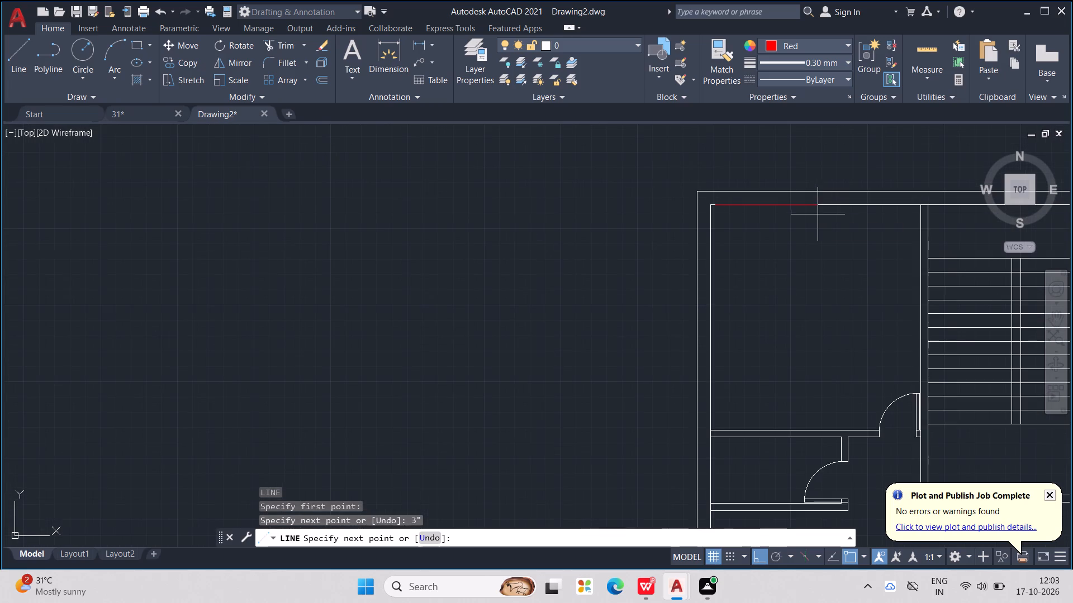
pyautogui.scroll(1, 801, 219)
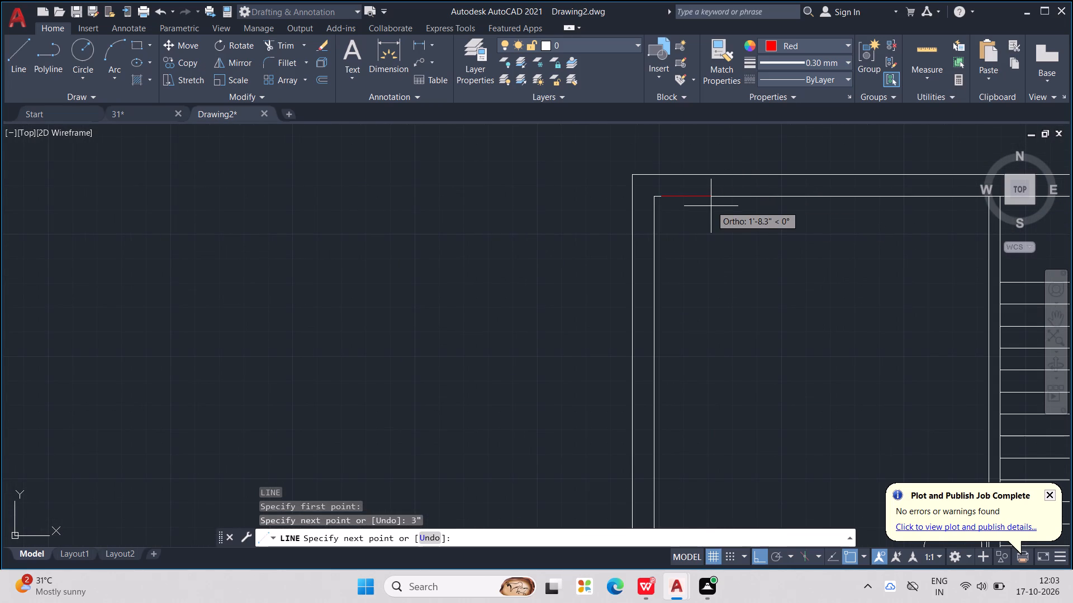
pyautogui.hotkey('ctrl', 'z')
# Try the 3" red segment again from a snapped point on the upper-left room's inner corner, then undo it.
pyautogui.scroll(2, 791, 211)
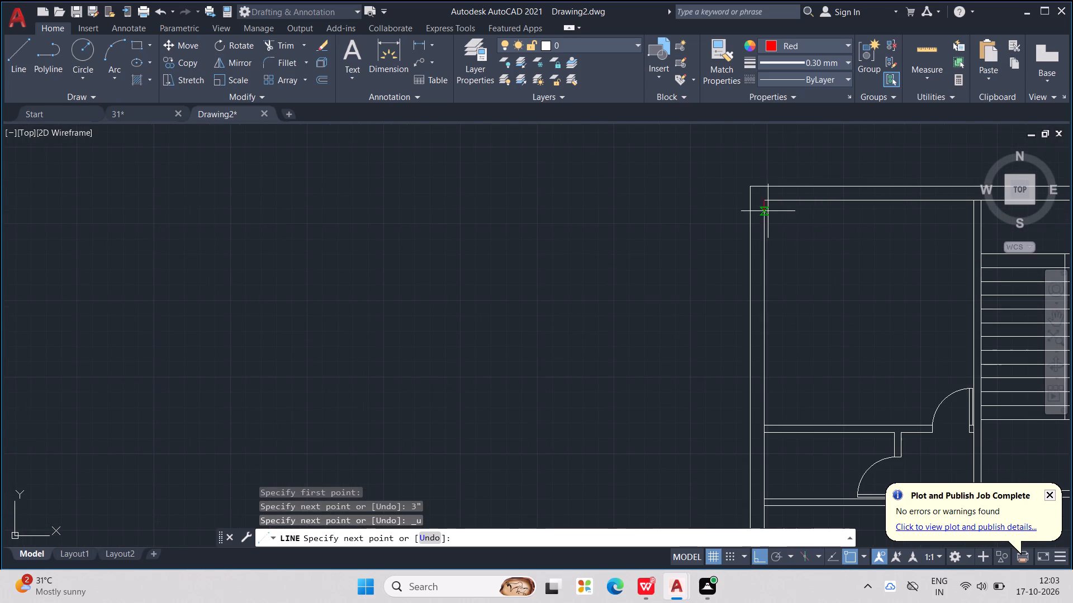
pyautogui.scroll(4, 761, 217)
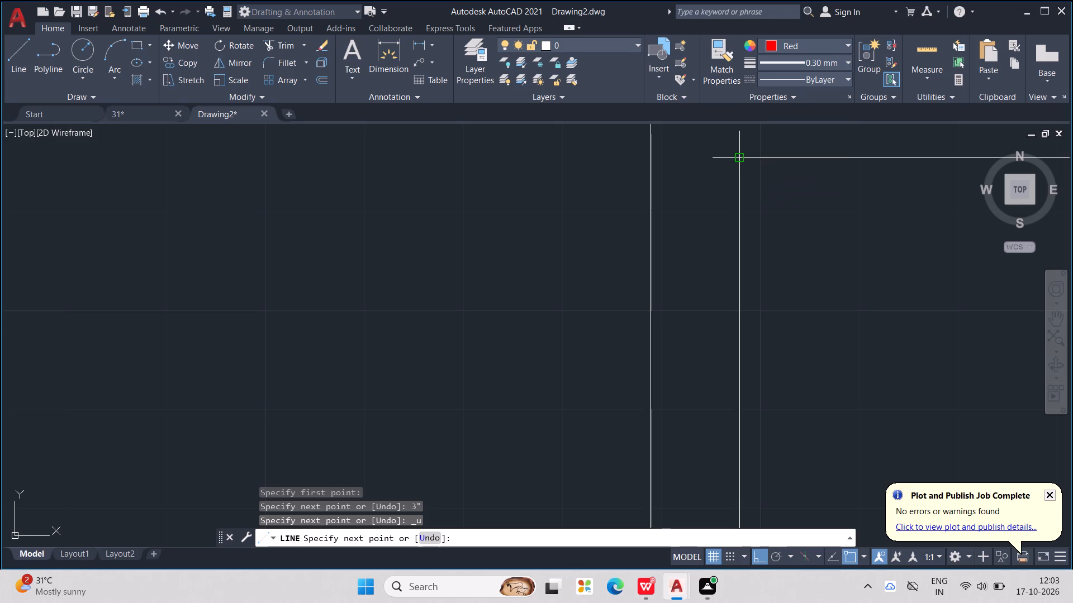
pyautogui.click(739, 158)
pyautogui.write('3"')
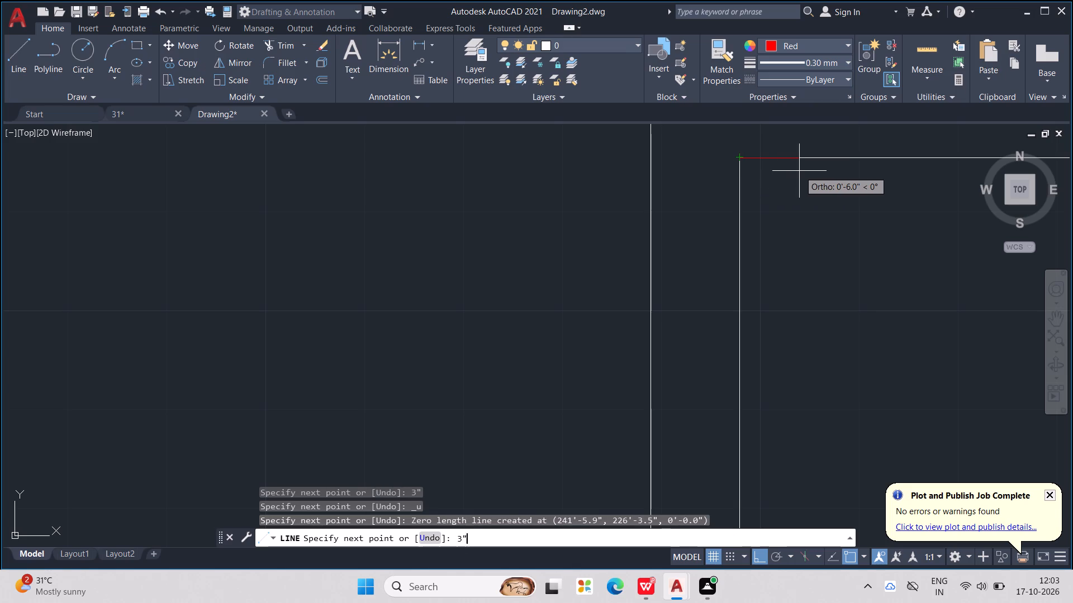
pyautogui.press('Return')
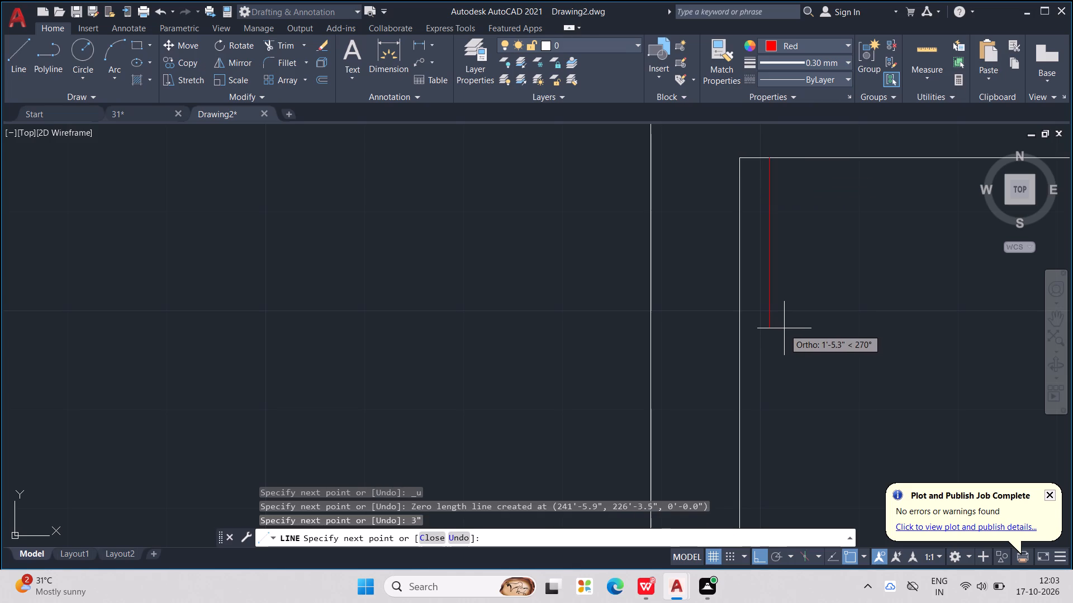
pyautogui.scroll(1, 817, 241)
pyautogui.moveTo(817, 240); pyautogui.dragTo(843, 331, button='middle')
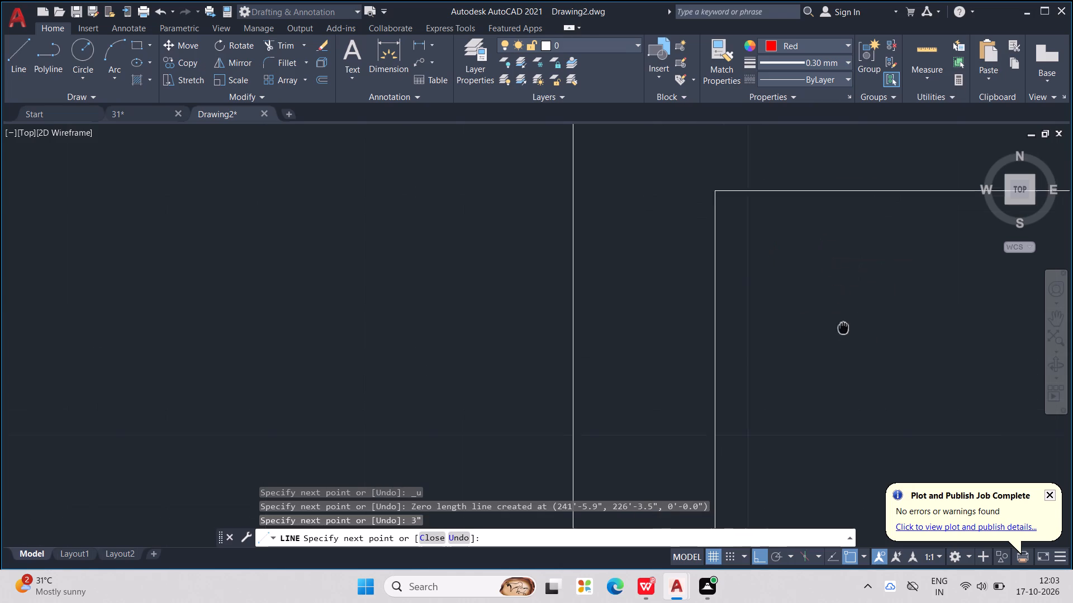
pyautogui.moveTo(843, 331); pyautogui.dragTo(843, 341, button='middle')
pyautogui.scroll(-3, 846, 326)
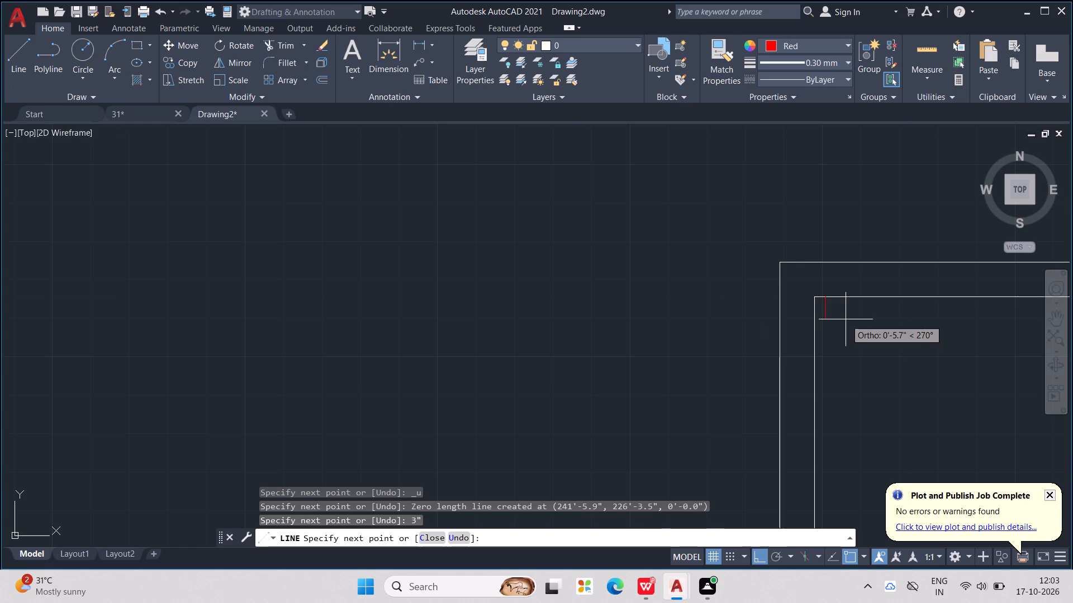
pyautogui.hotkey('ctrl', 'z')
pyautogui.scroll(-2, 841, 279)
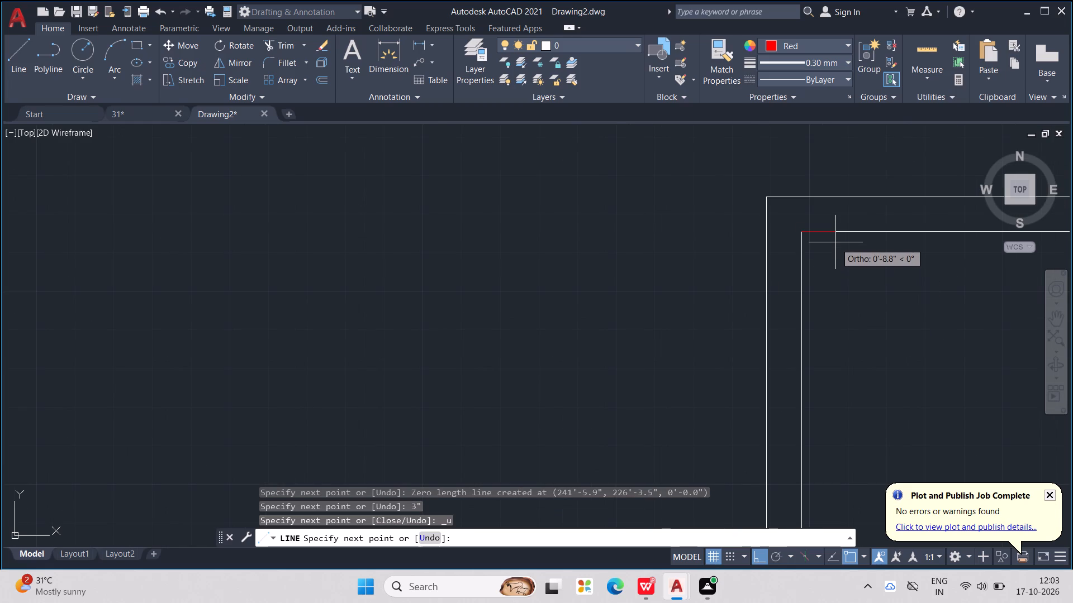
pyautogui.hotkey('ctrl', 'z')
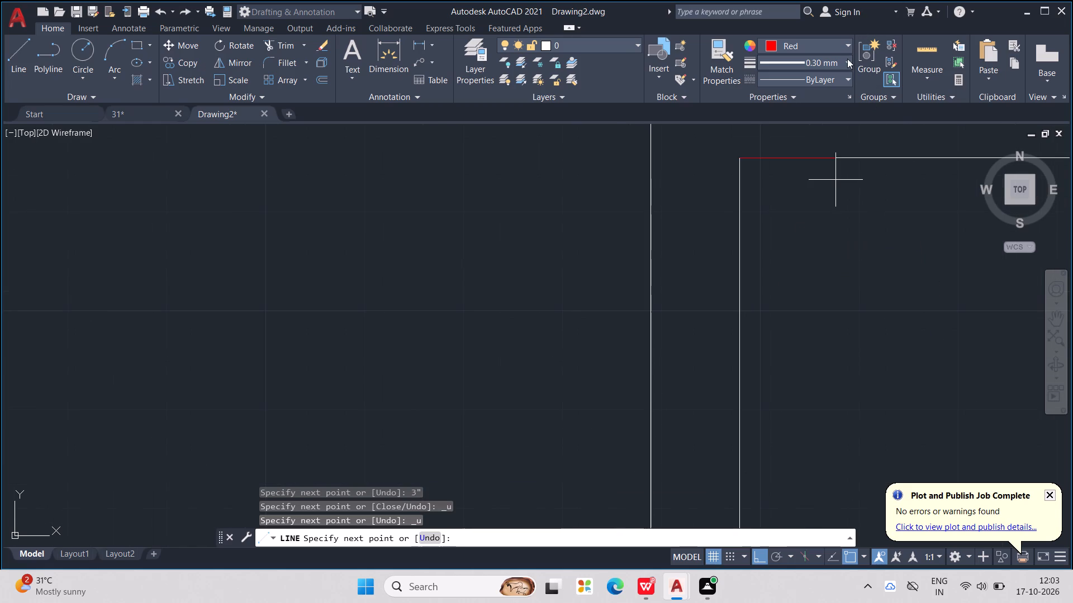
# Set the current lineweight to 0.90 mm and end the running Line command.
pyautogui.click(847, 59)
pyautogui.click(811, 213)
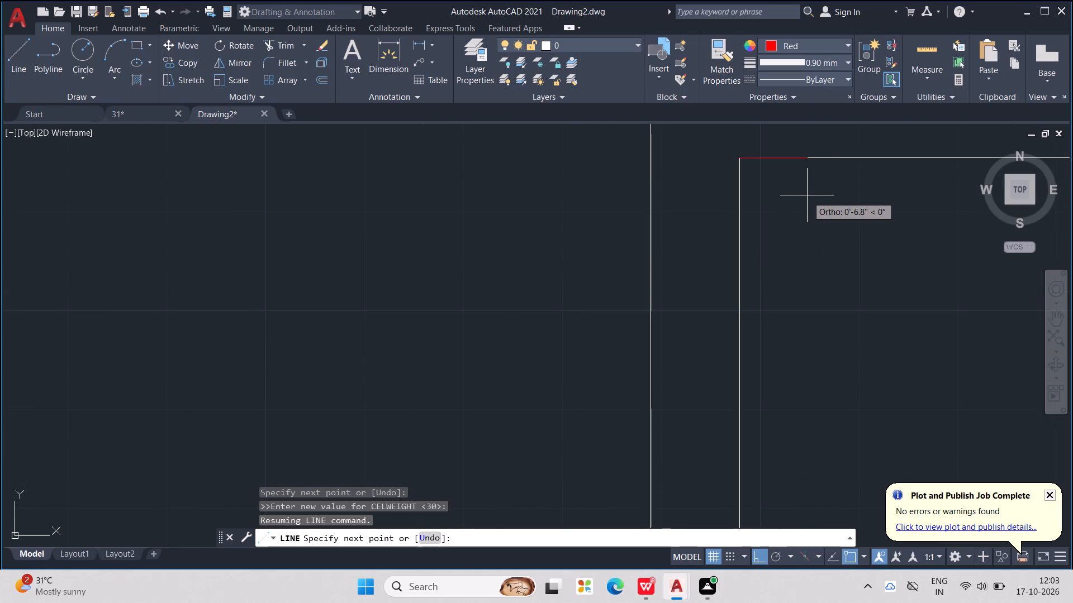
pyautogui.press('Escape')
pyautogui.press('Escape')
pyautogui.press('Escape')
pyautogui.press('Escape')
pyautogui.press('Escape')
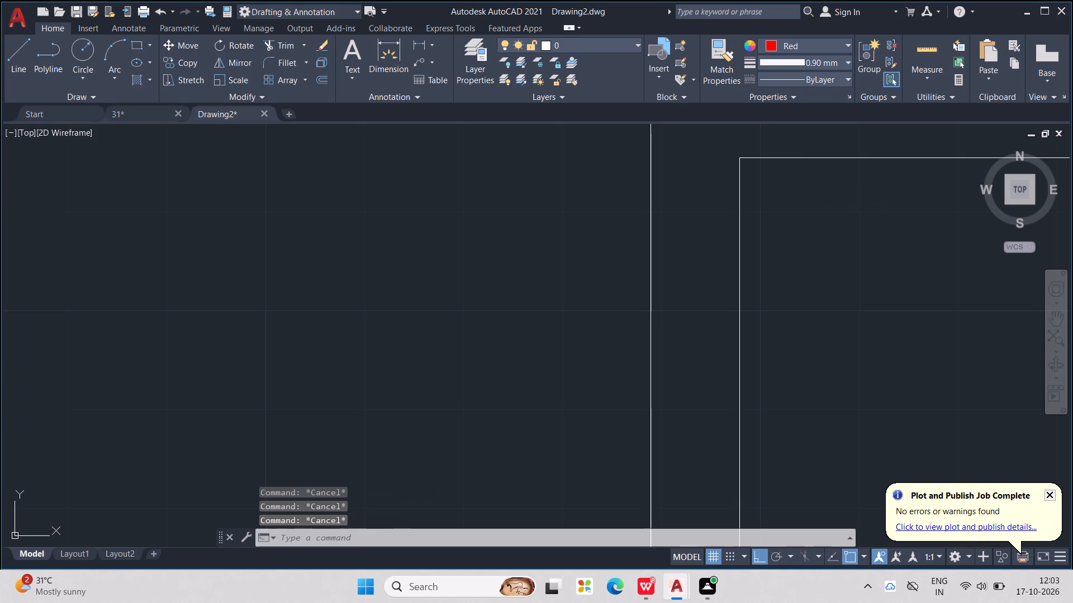
# From the upper-left room's inner corner, draw a 1' red line along the top wall, after trying and undoing 6' and 6".
pyautogui.press('l')
pyautogui.press('Return')
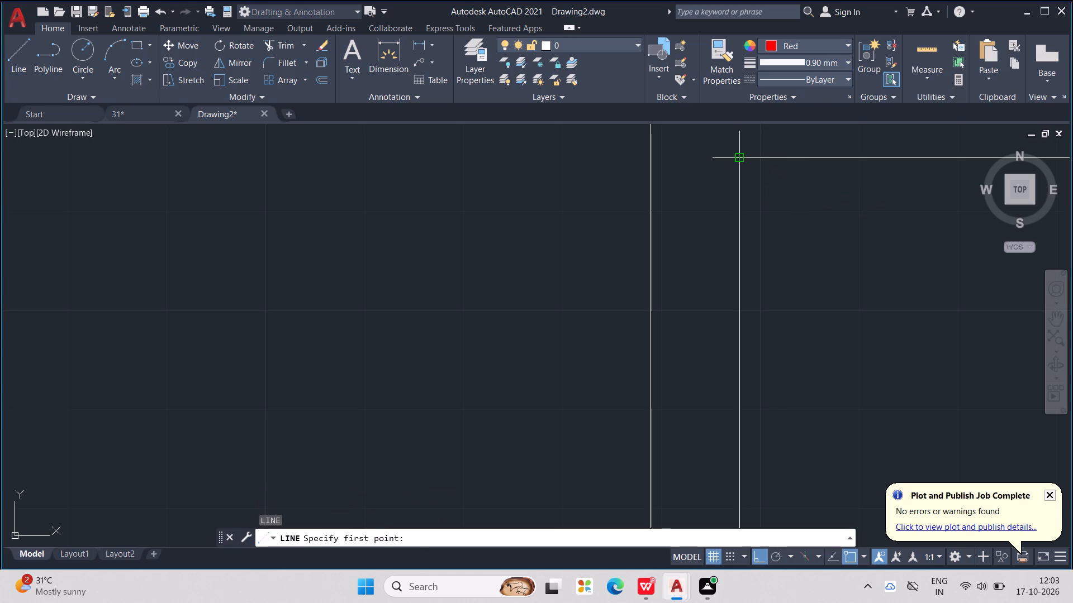
pyautogui.moveTo(746, 157); pyautogui.dragTo(757, 161)
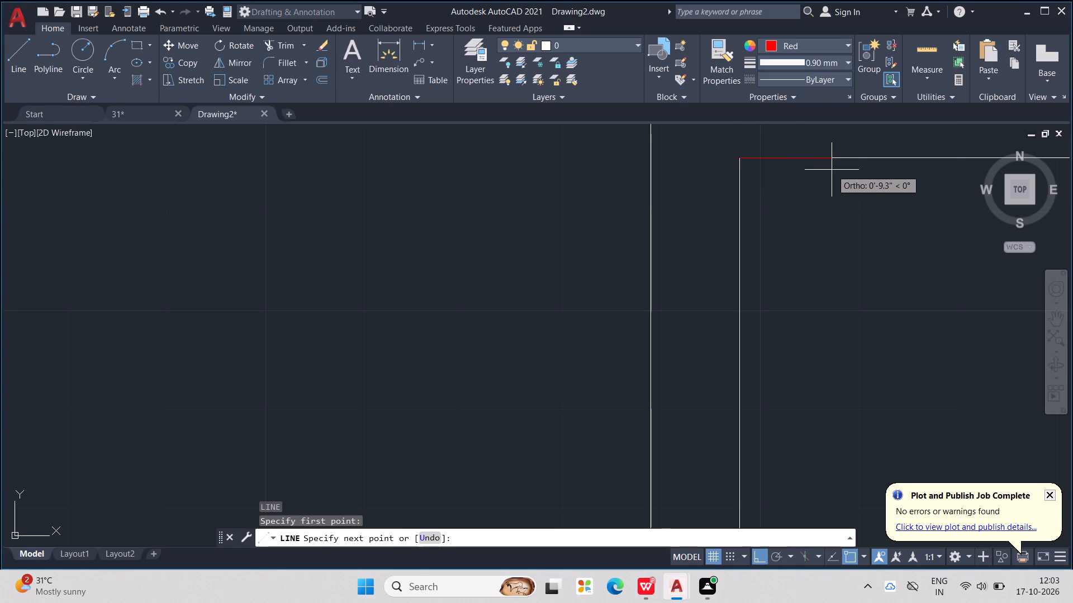
pyautogui.scroll(-5, 832, 174)
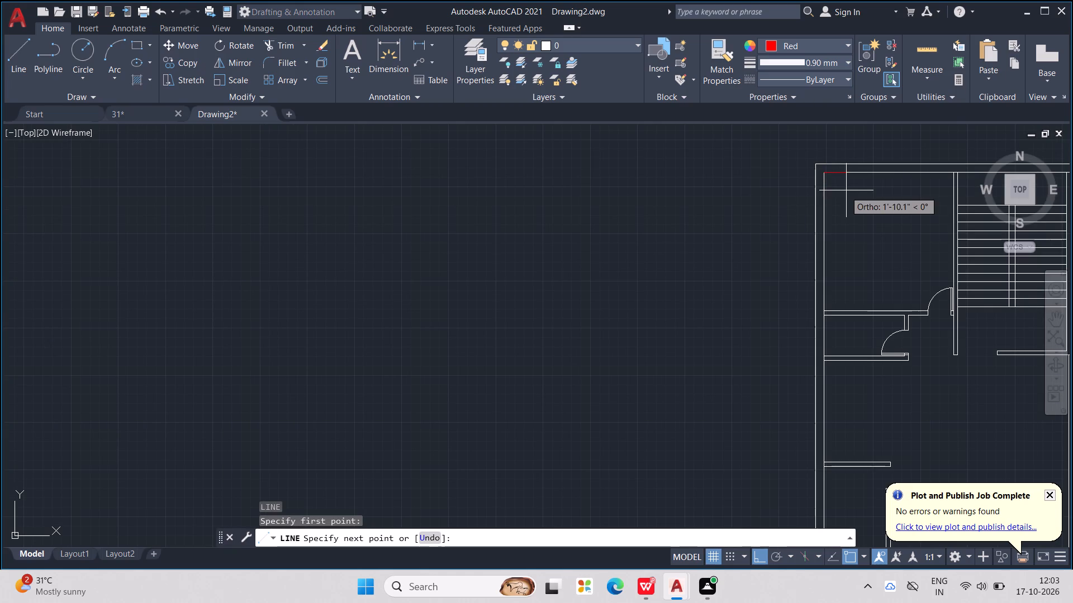
pyautogui.moveTo(847, 189); pyautogui.dragTo(751, 213, button='middle')
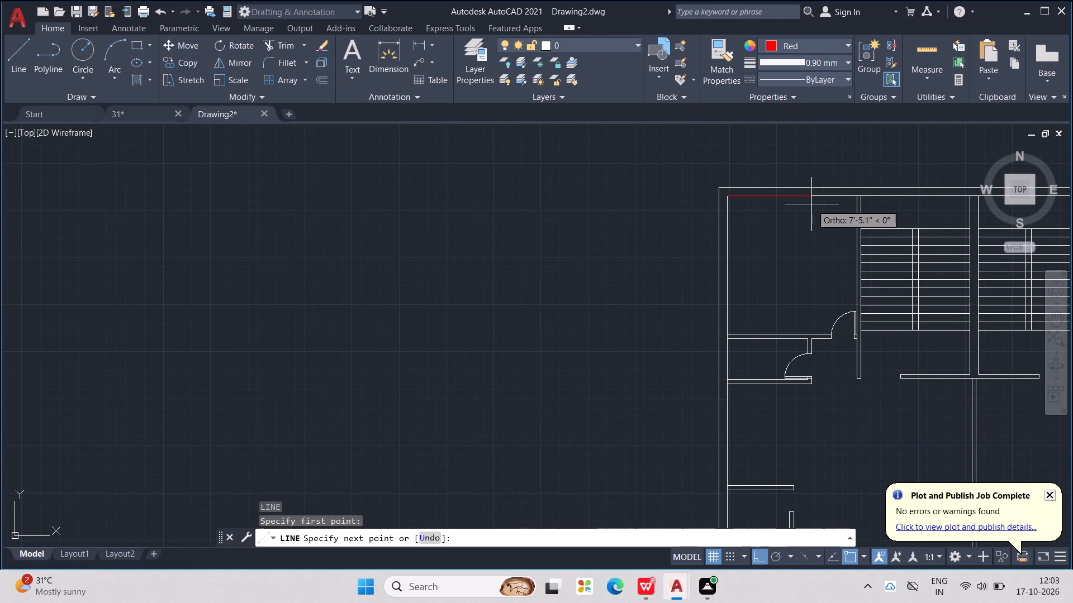
pyautogui.write("6'")
pyautogui.press('Return')
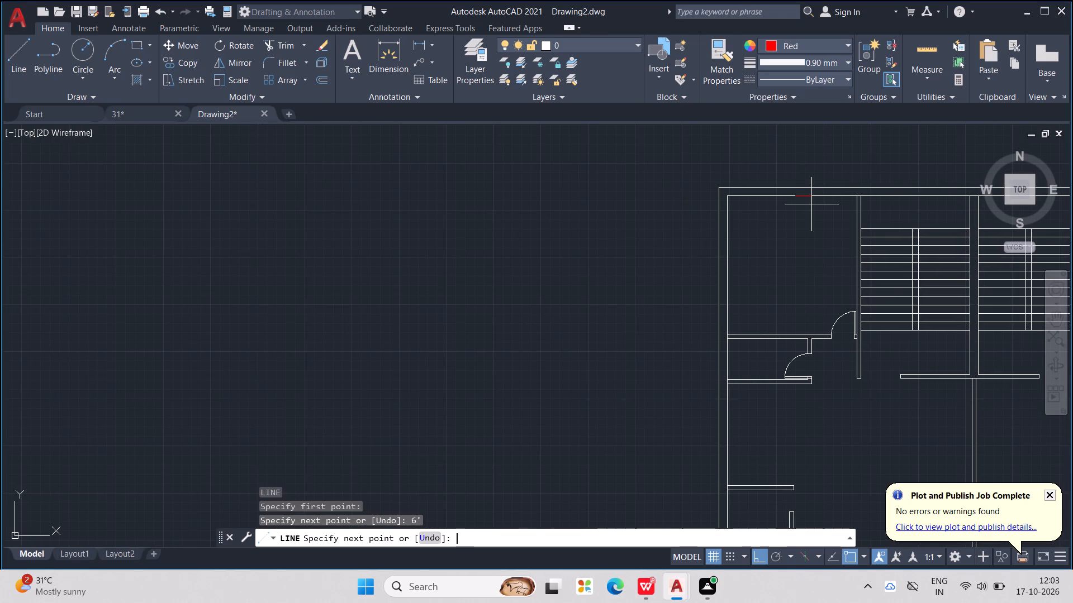
pyautogui.hotkey('ctrl', 'z')
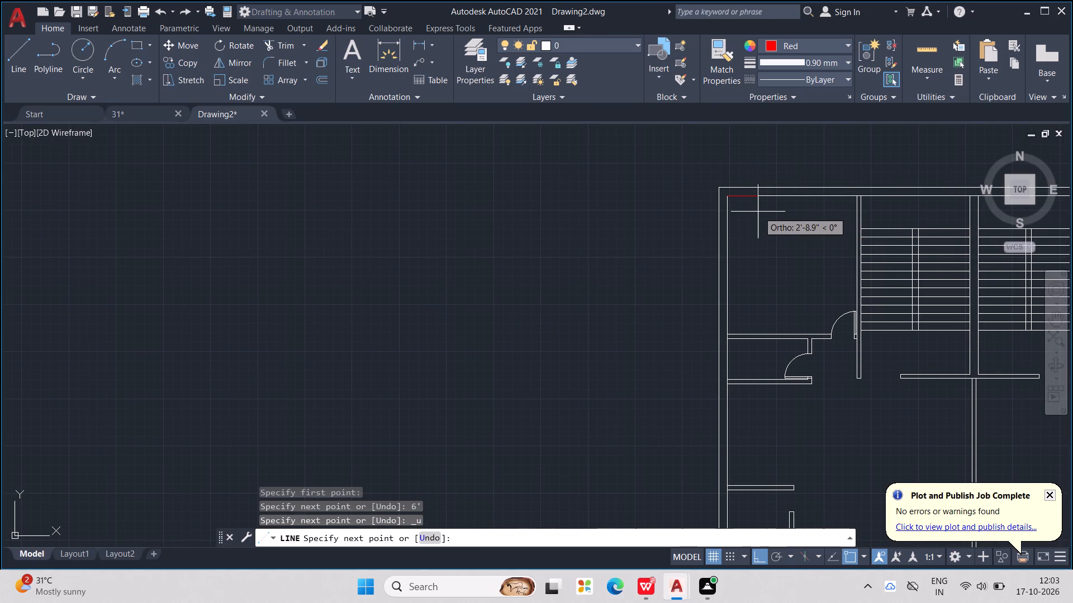
pyautogui.write('6"')
pyautogui.press('Return')
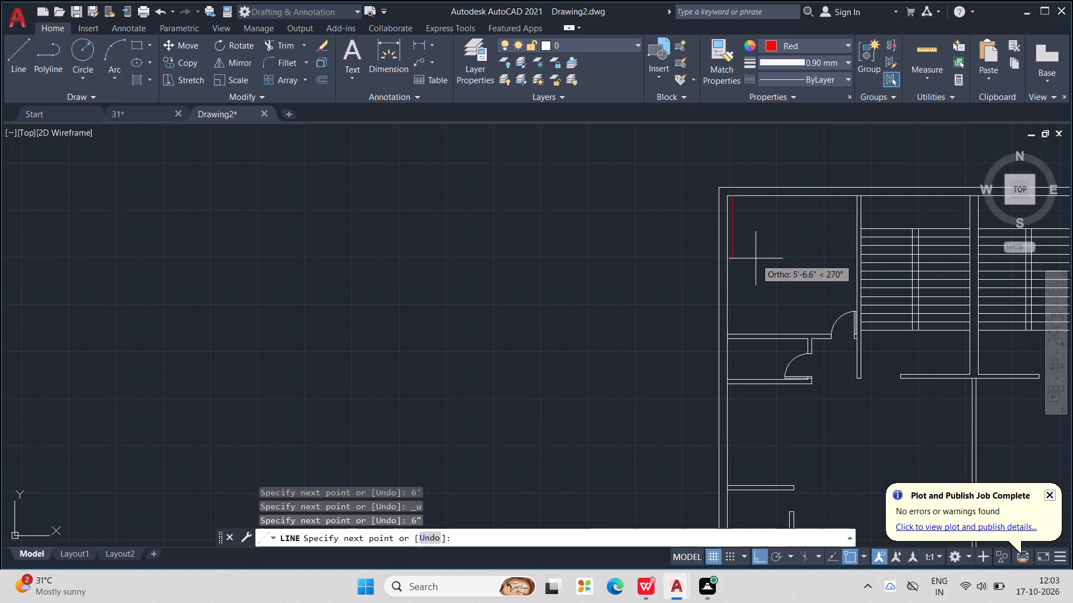
pyautogui.hotkey('ctrl', 'z')
pyautogui.write("1'")
pyautogui.press('Return')
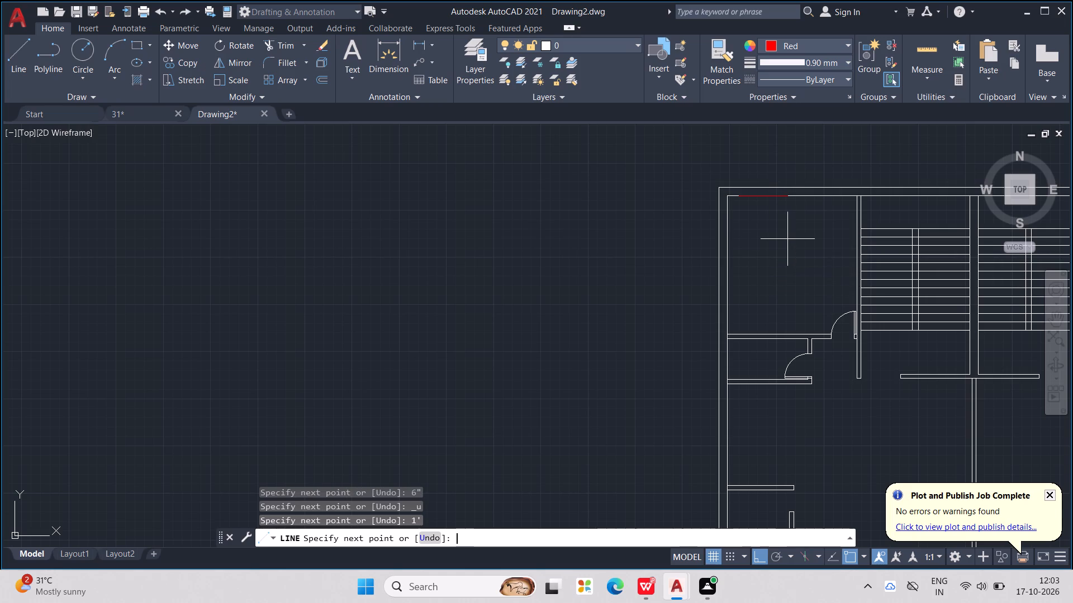
# Complete the red 1' by 1' square in that corner with 1' segments down, left and back up, and end the Line command.
pyautogui.scroll(-1, 769, 260)
pyautogui.scroll(3, 760, 255)
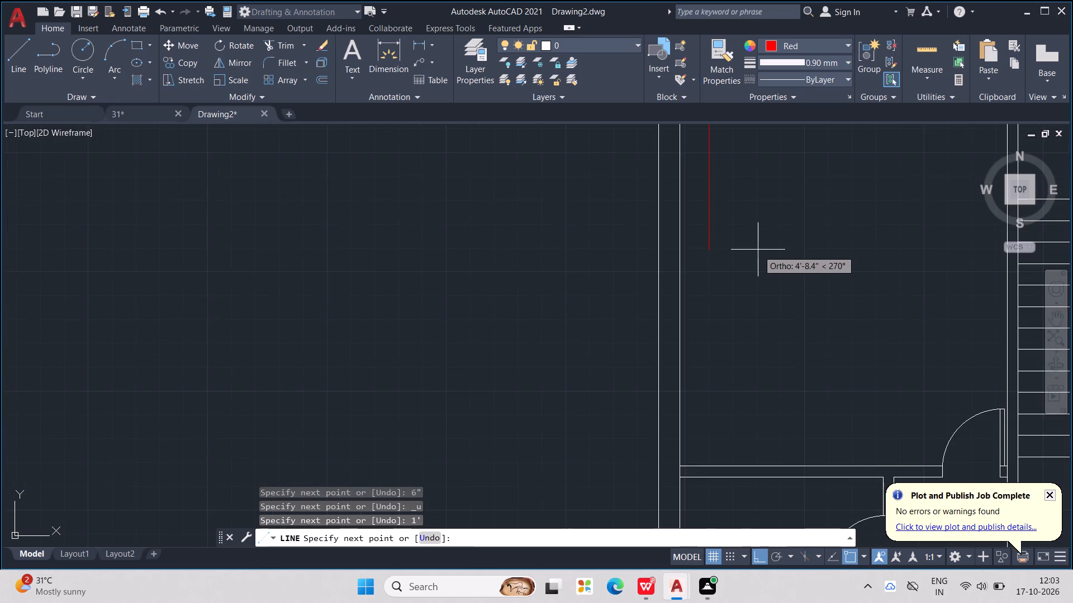
pyautogui.scroll(-2, 758, 251)
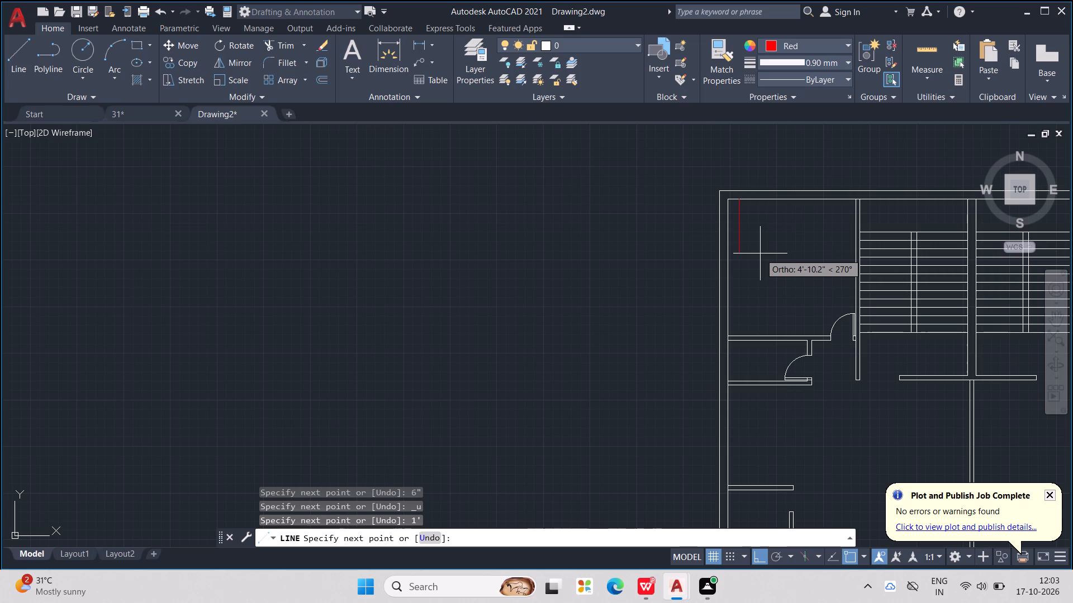
pyautogui.write("1'")
pyautogui.press('Return')
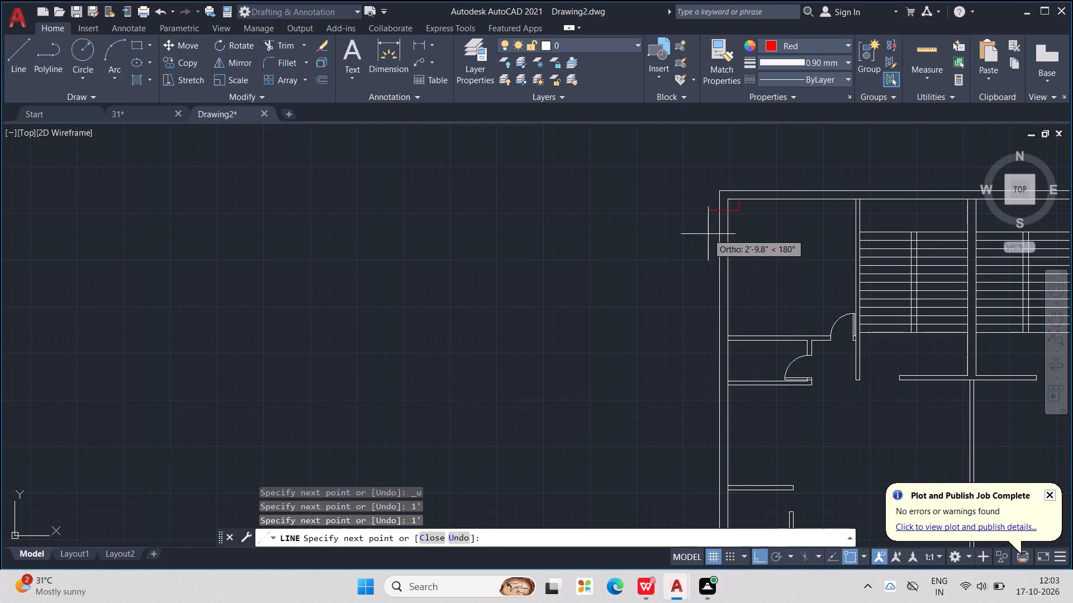
pyautogui.write("1'")
pyautogui.press('Return')
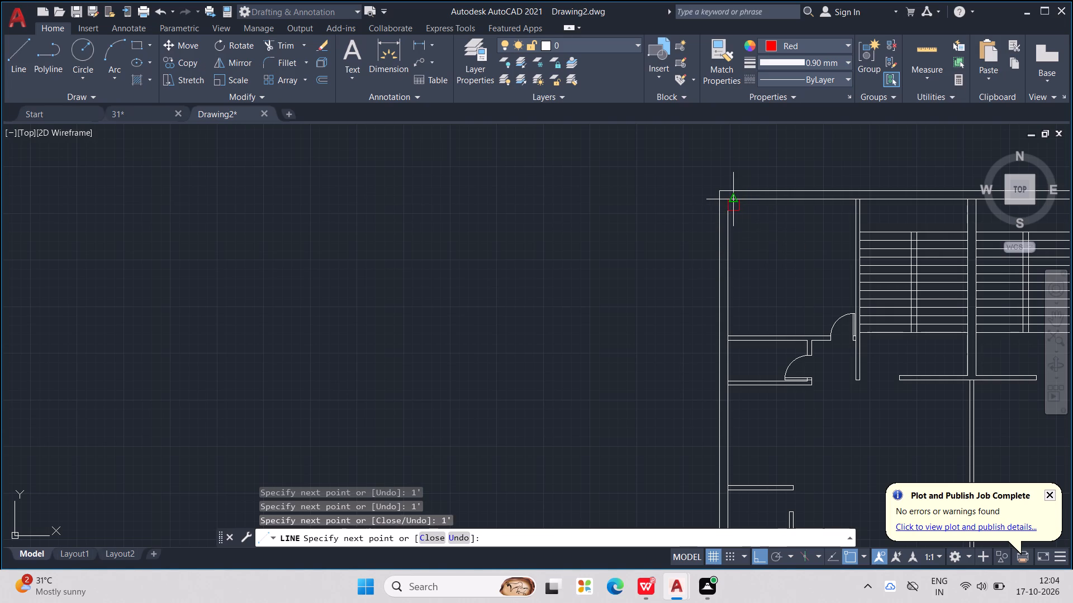
pyautogui.press('1')
pyautogui.press("'")
pyautogui.press('Return')
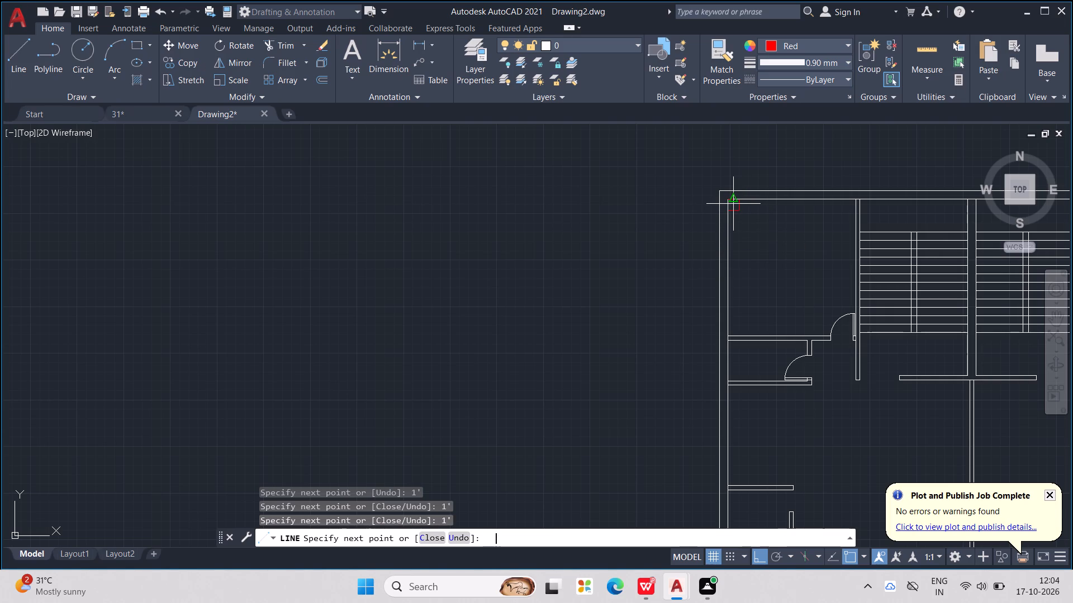
pyautogui.press('Escape')
pyautogui.press('Escape')
pyautogui.moveTo(754, 227); pyautogui.dragTo(709, 257, button='middle')
pyautogui.scroll(-1, 747, 234)
pyautogui.press('Escape')
pyautogui.press('Escape')
pyautogui.press('Escape')
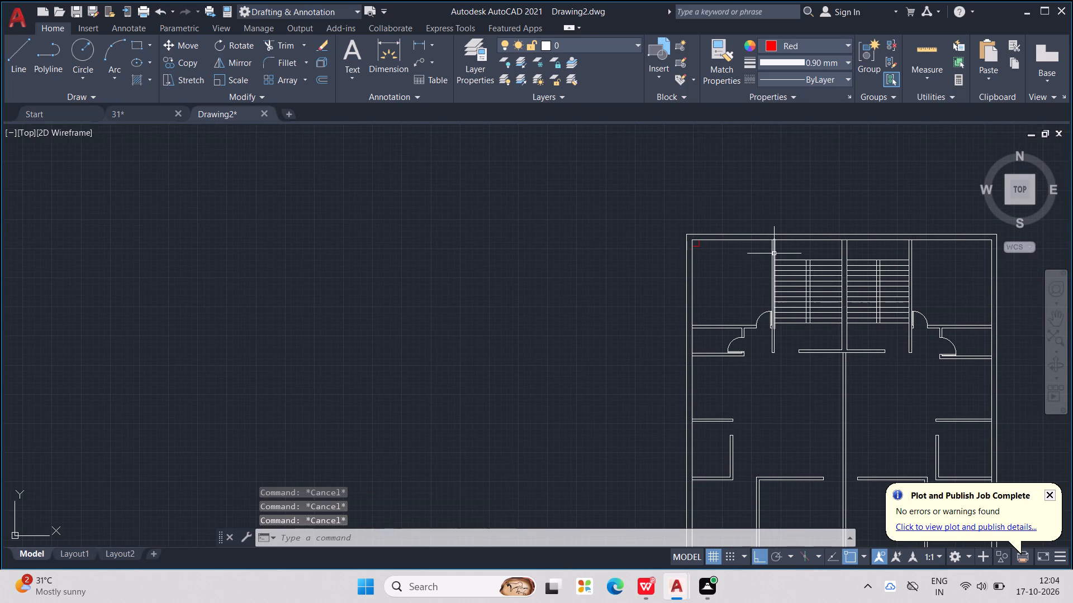
# From the stair-side top corner of the left stair wall, draw a 1.5' red line downward, after trying and undoing 1.5".
pyautogui.press('l')
pyautogui.press('Return')
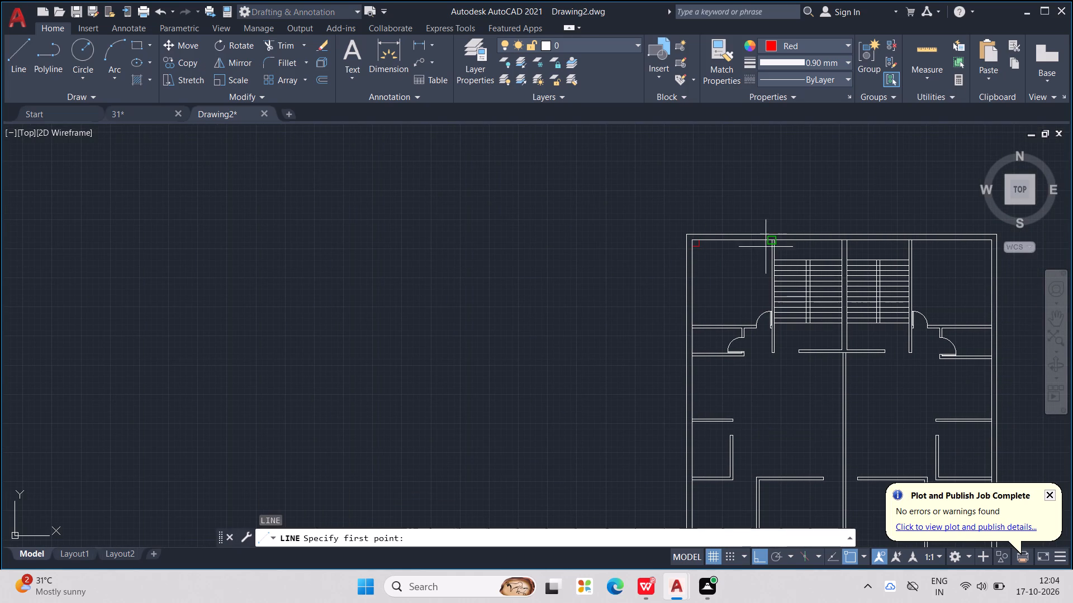
pyautogui.scroll(3, 764, 245)
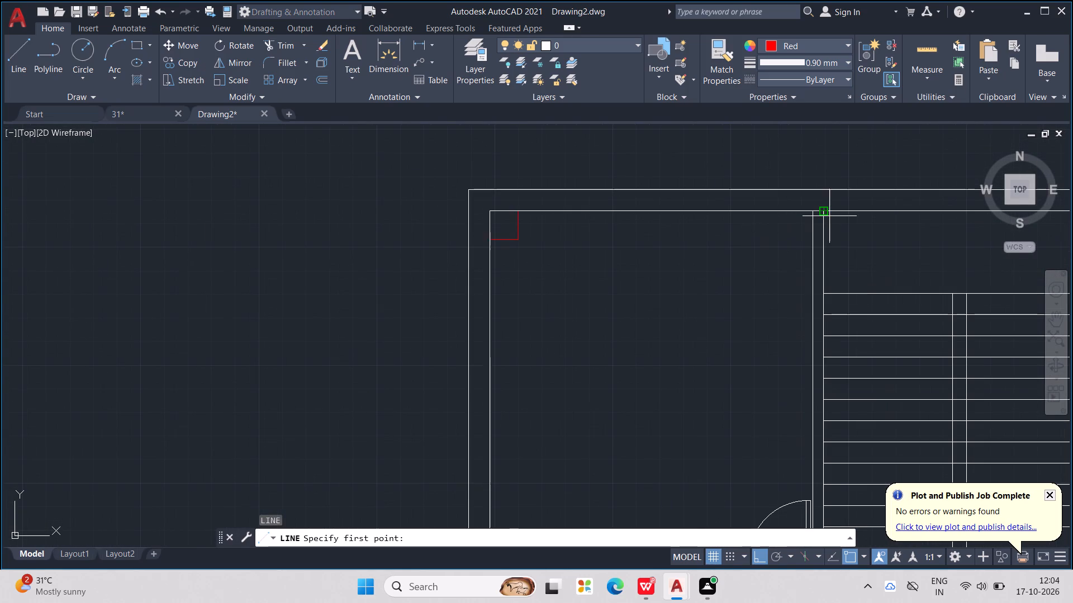
pyautogui.click(822, 212)
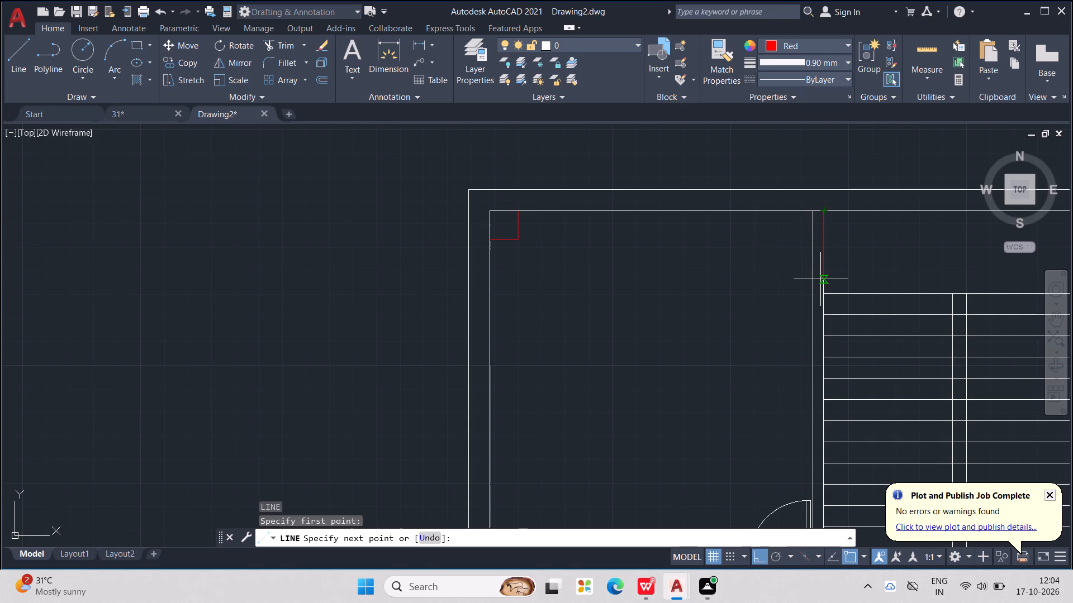
pyautogui.write('1.5')
pyautogui.hotkey('shift', '"')
pyautogui.press('Return')
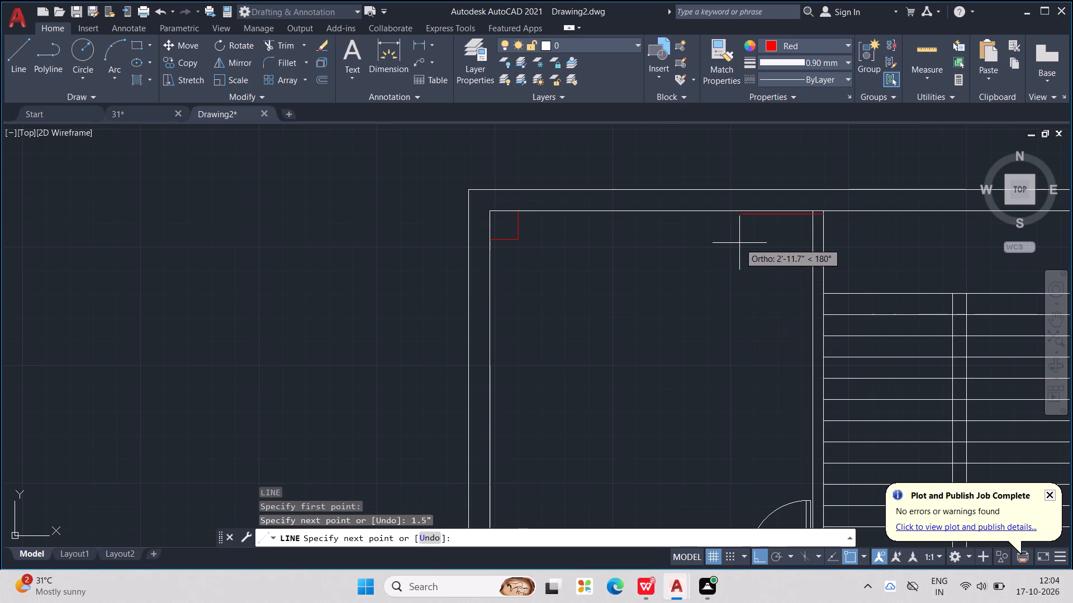
pyautogui.hotkey('ctrl', 'z')
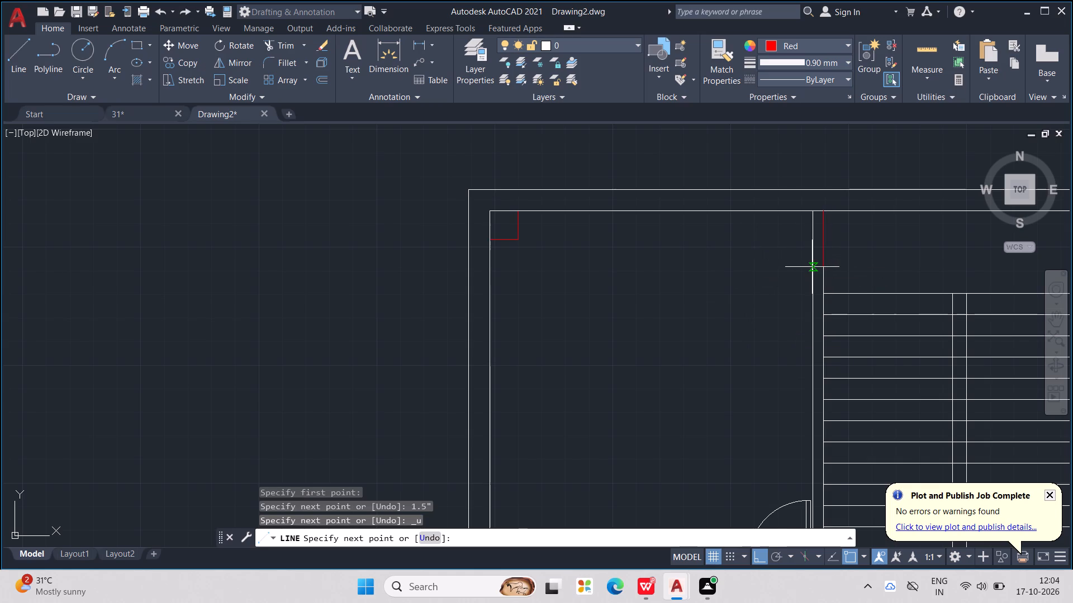
pyautogui.write("1.5'")
pyautogui.press('Return')
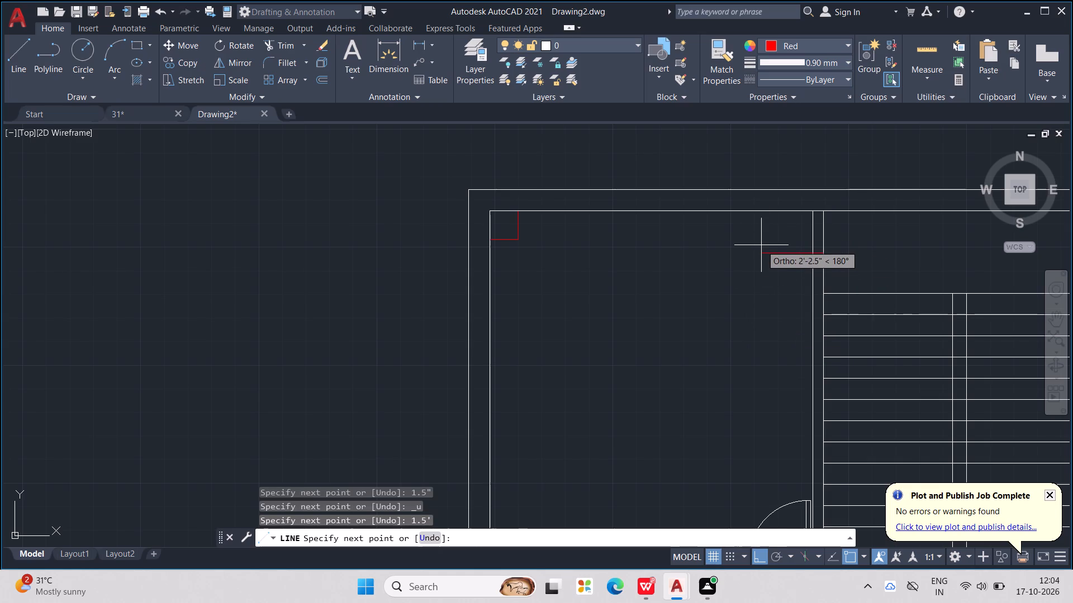
# Complete the red 1' by 1.5' rectangle there with 1' left, up to the top wall, across and back down, and end the Line command.
pyautogui.write("1'")
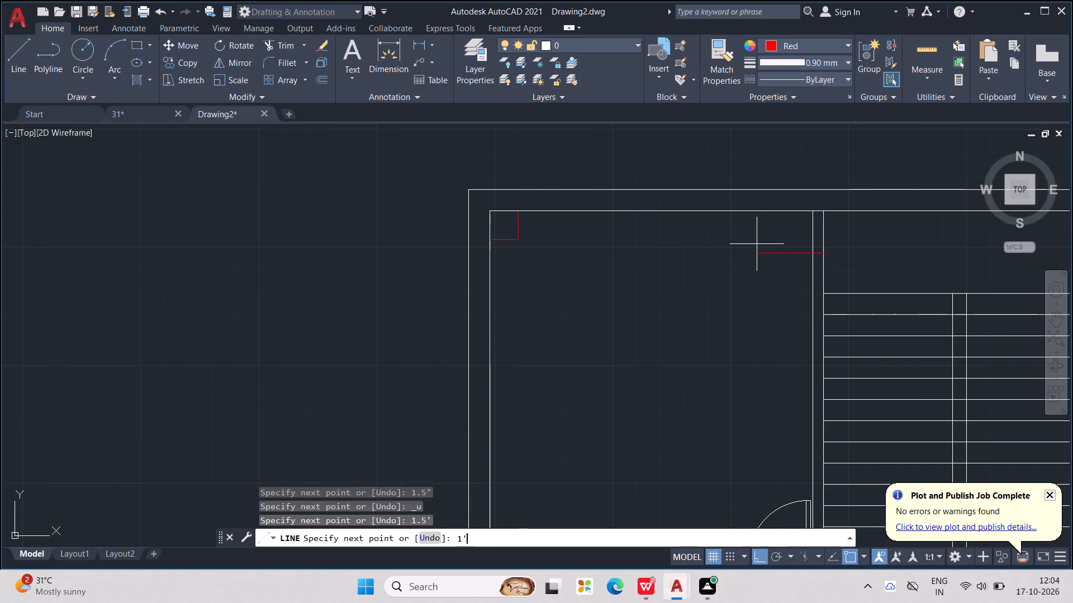
pyautogui.press('Return')
pyautogui.scroll(2, 804, 227)
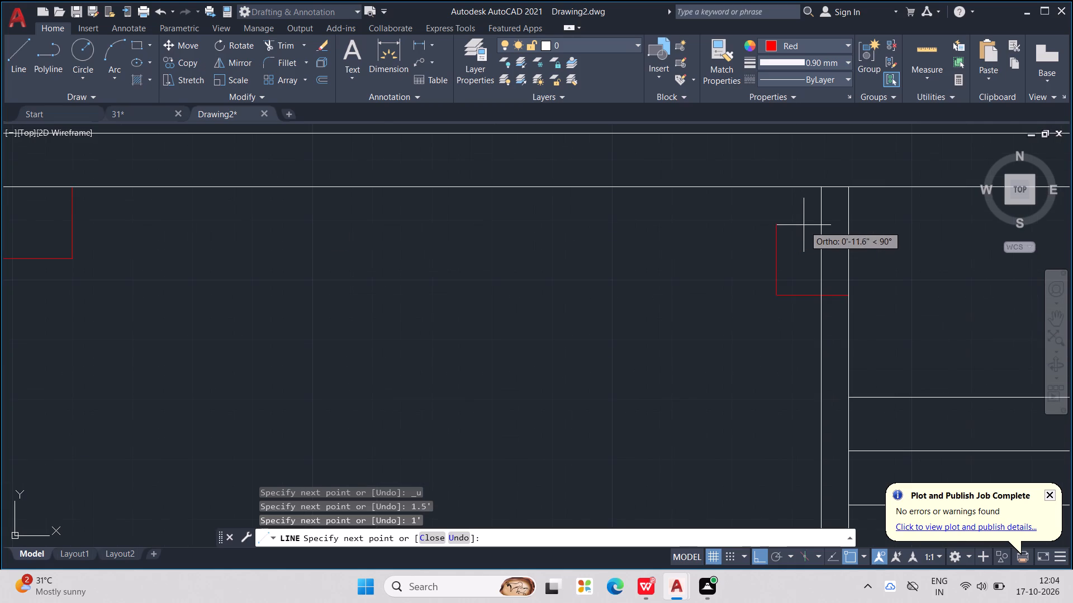
pyautogui.click(777, 186)
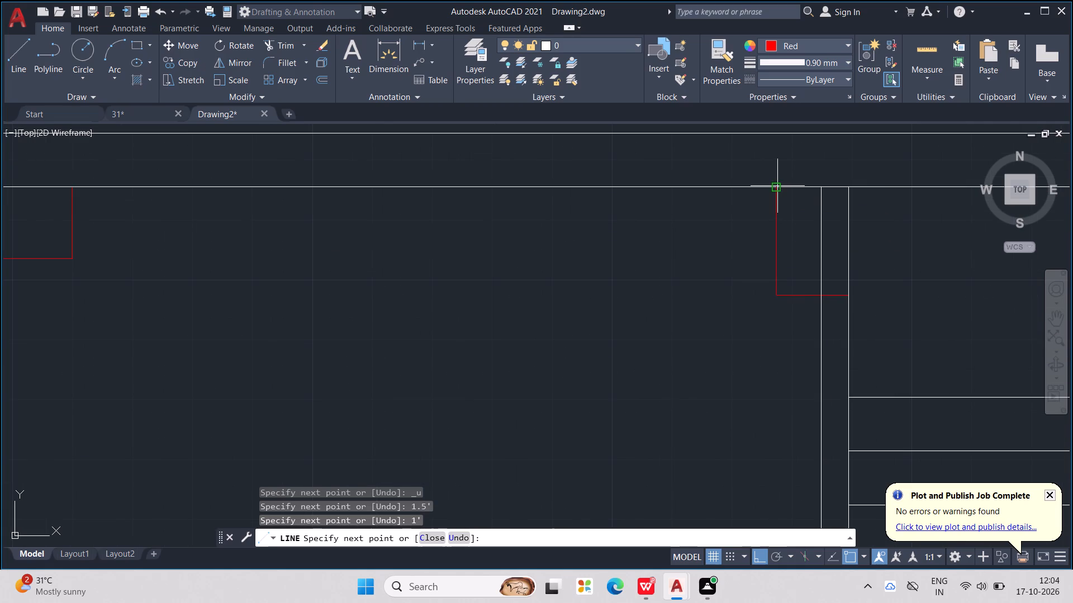
pyautogui.click(853, 185)
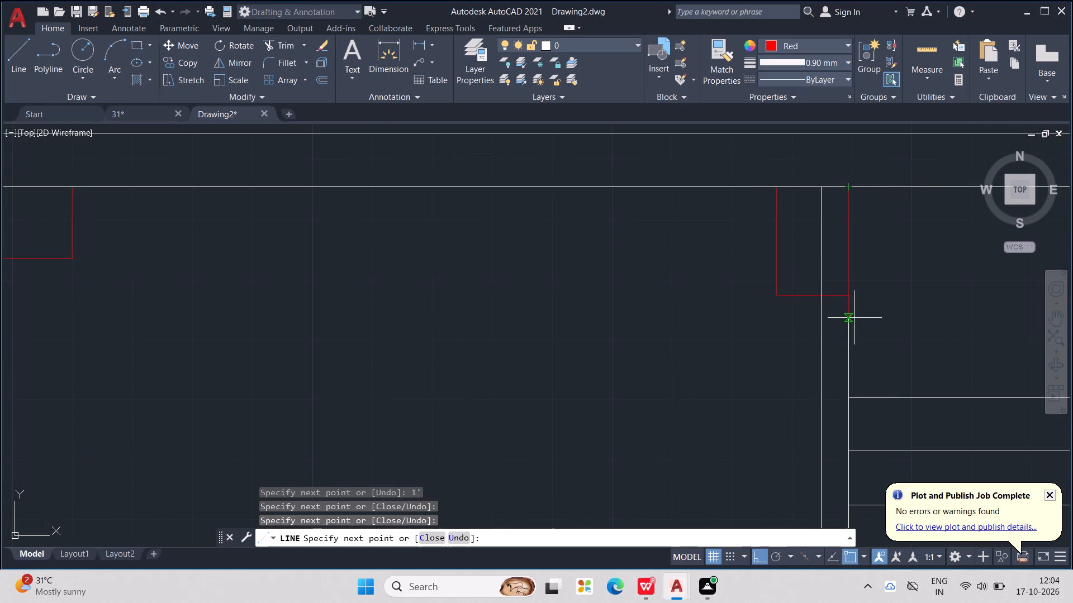
pyautogui.click(851, 289)
pyautogui.scroll(-3, 851, 289)
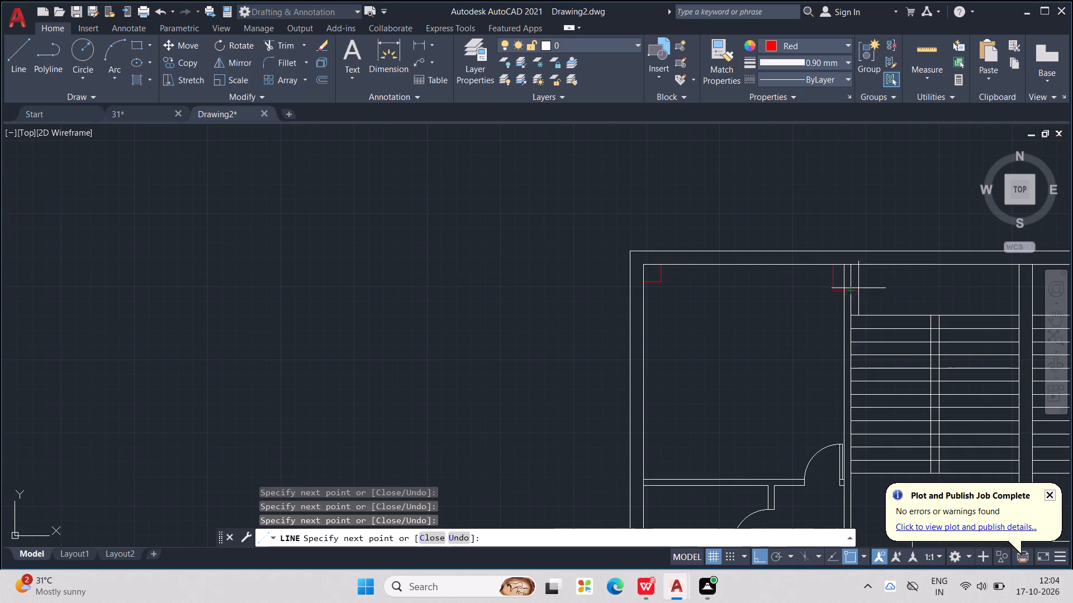
pyautogui.press('Escape')
pyautogui.press('Escape')
pyautogui.press('Escape')
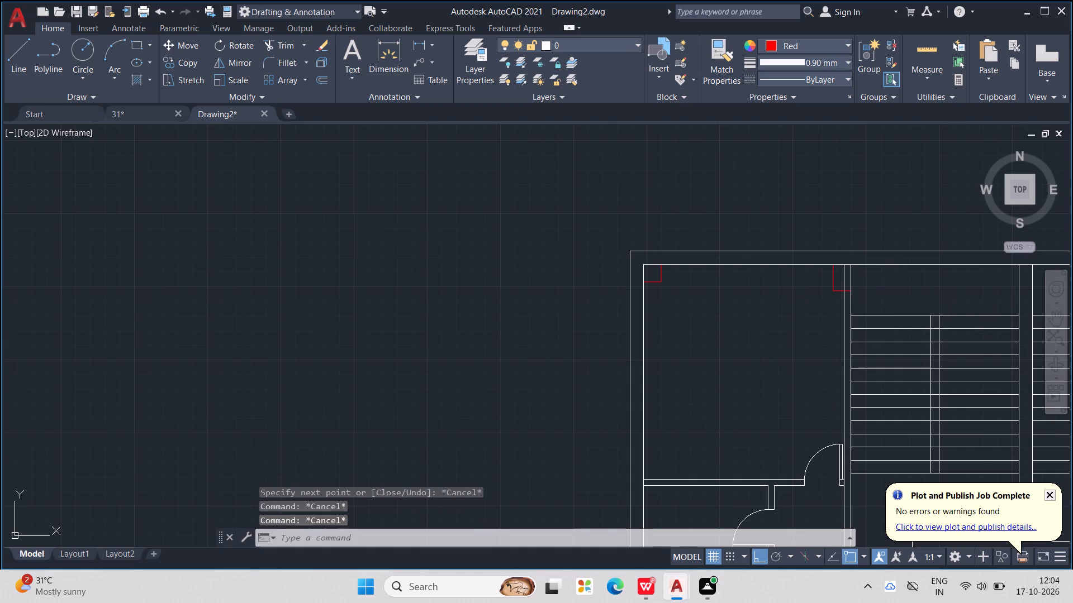
pyautogui.press('Escape')
pyautogui.press('Escape')
pyautogui.press('Escape')
pyautogui.press('Escape')
# Trim the left stair wall's room-side line where it runs inside the red 1' by 1.5' rectangle.
pyautogui.write('TR')
pyautogui.press('Return')
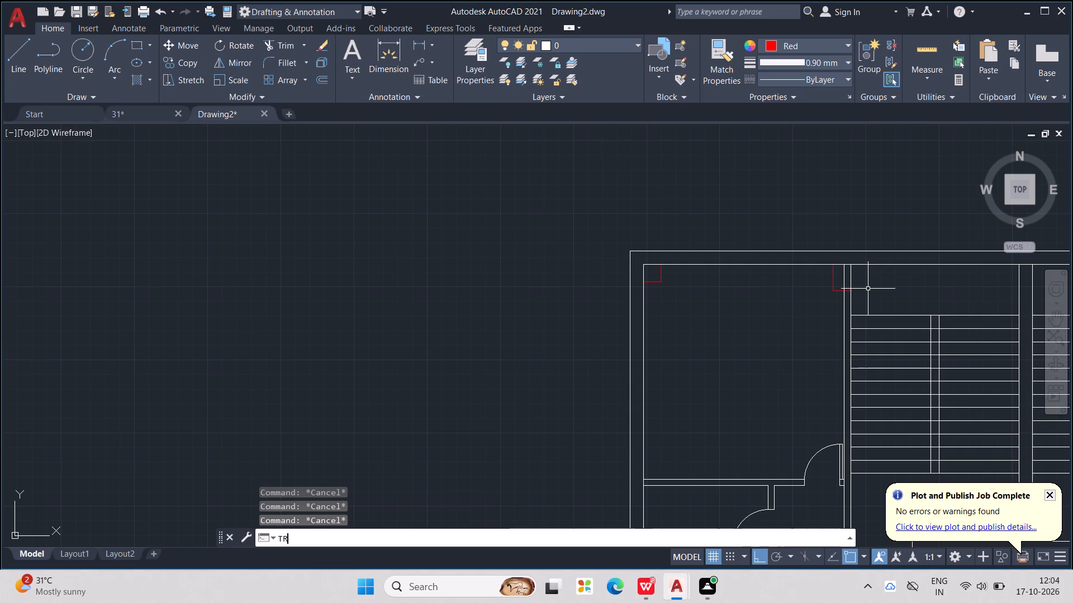
pyautogui.scroll(-2, 868, 289)
pyautogui.scroll(2, 840, 288)
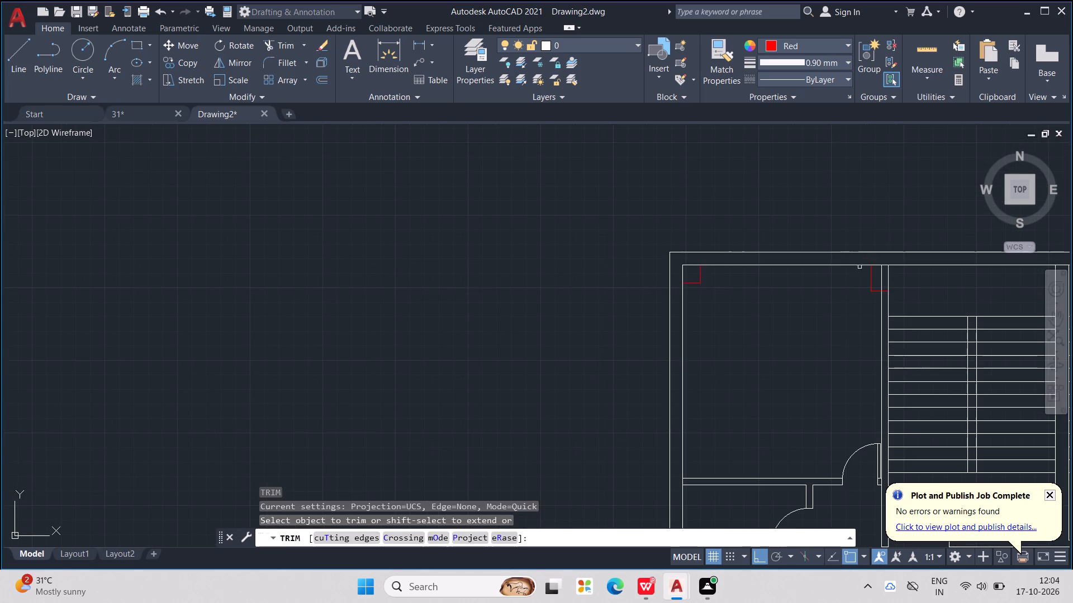
pyautogui.scroll(2, 860, 266)
pyautogui.moveTo(895, 294); pyautogui.dragTo(906, 292)
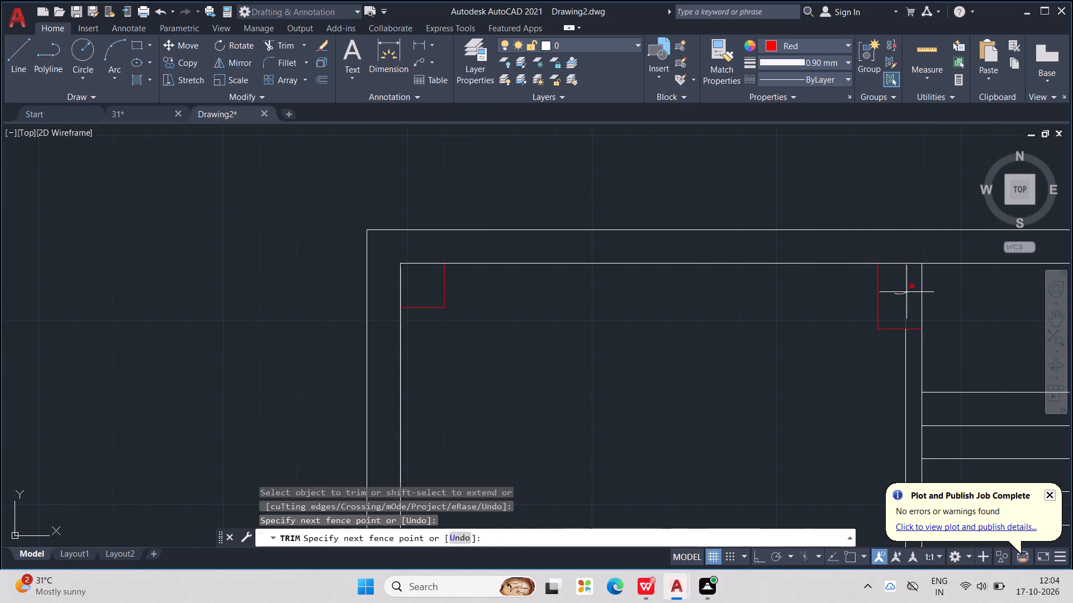
pyautogui.moveTo(906, 292); pyautogui.dragTo(908, 292)
pyautogui.scroll(-3, 908, 292)
pyautogui.moveTo(958, 299); pyautogui.dragTo(818, 281, button='middle')
pyautogui.scroll(-1, 958, 298)
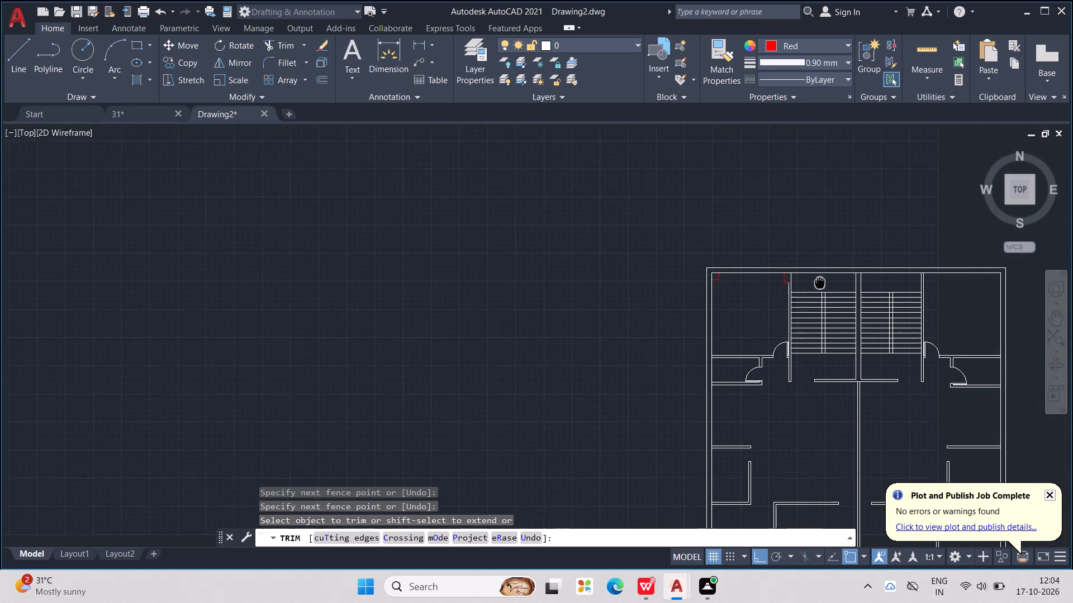
pyautogui.moveTo(818, 281); pyautogui.dragTo(814, 280, button='middle')
pyautogui.scroll(-1, 813, 279)
pyautogui.press('Escape')
# Copy the red 1' by 1.5' rectangle and paste it at the top of the right stair wall, starting from its stair-side face.
pyautogui.scroll(-3, 801, 270)
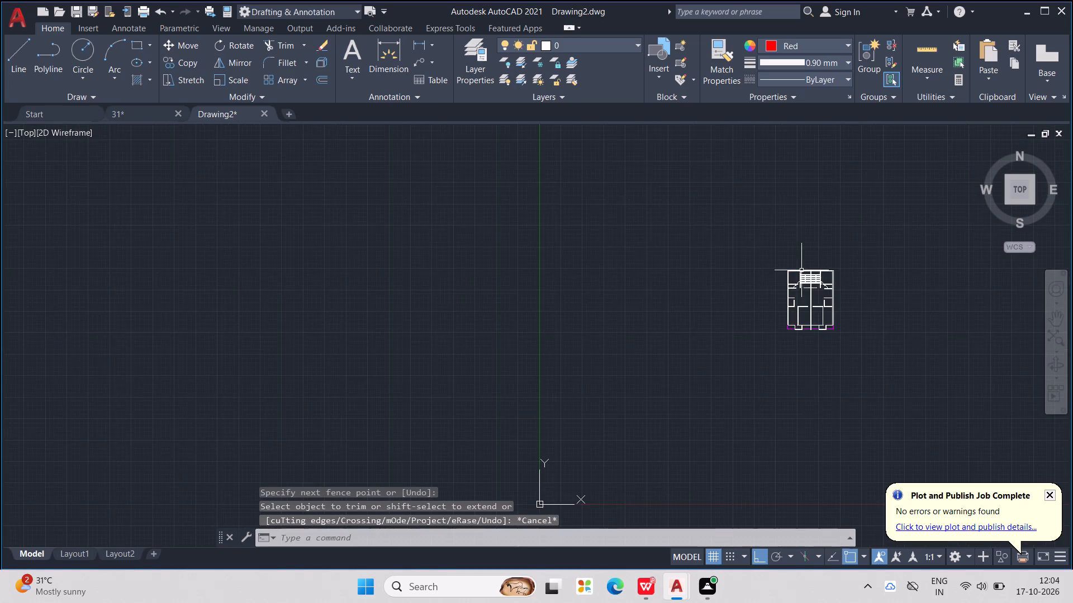
pyautogui.scroll(5, 804, 270)
pyautogui.moveTo(783, 269); pyautogui.dragTo(770, 231, button='middle')
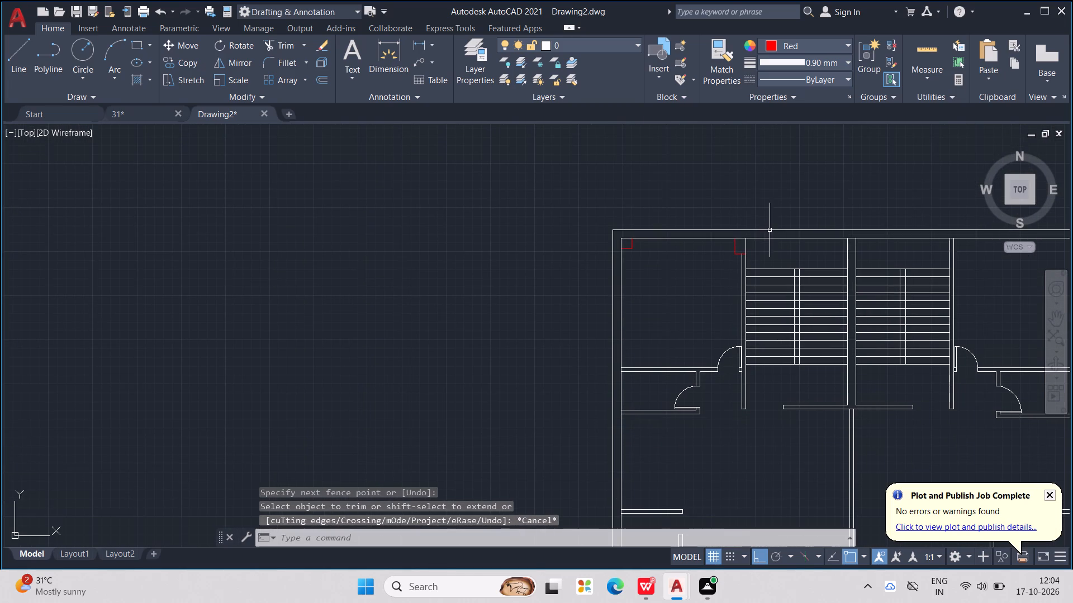
pyautogui.moveTo(720, 222); pyautogui.dragTo(744, 270)
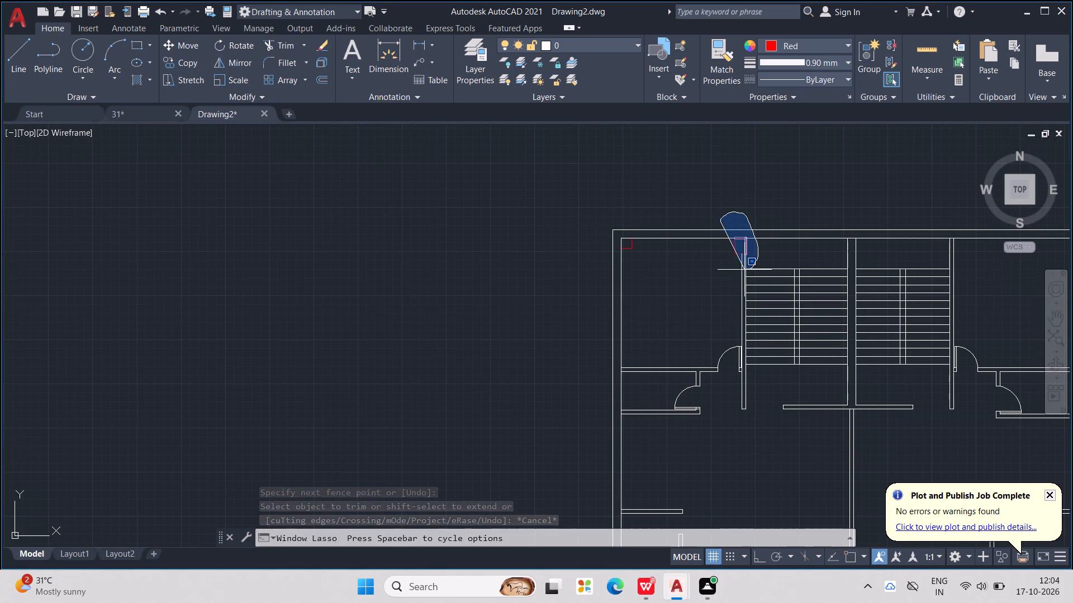
pyautogui.moveTo(744, 270); pyautogui.dragTo(740, 270)
pyautogui.hotkey('ctrl', 'c')
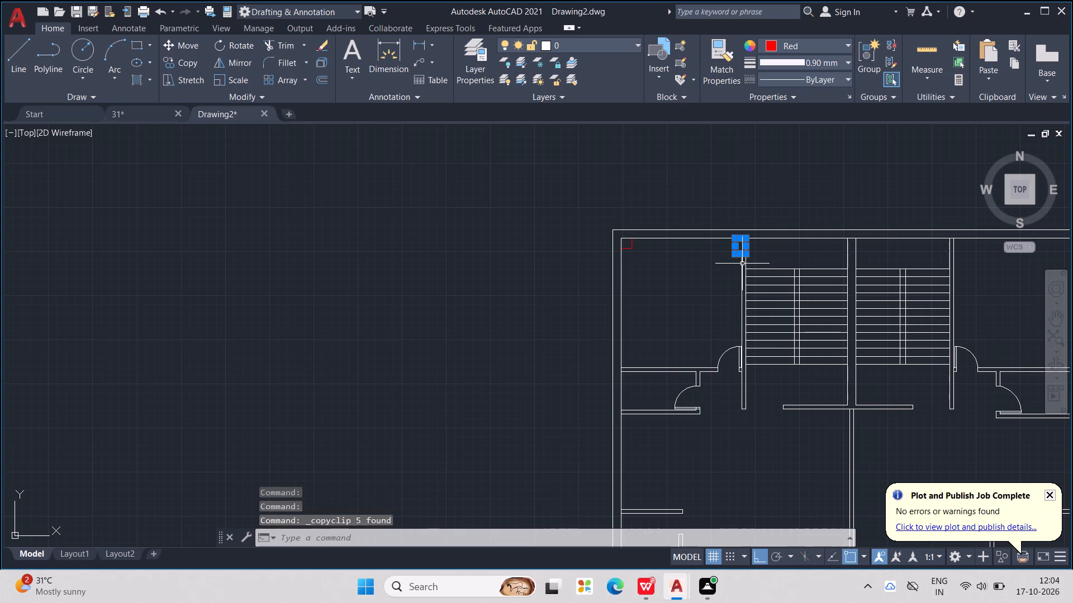
pyautogui.hotkey('ctrl', 'v')
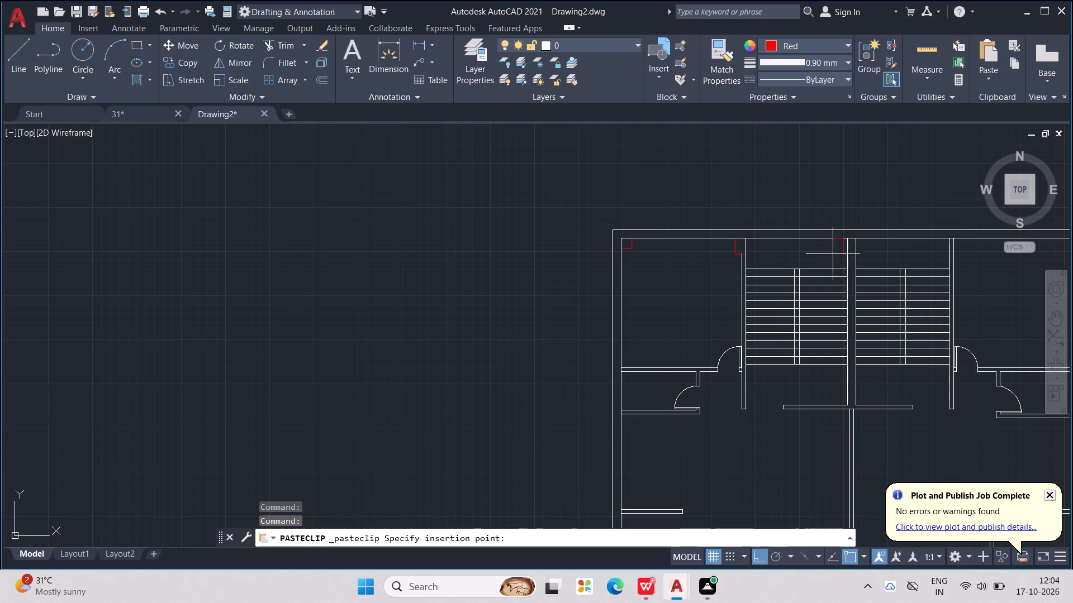
pyautogui.scroll(1, 839, 262)
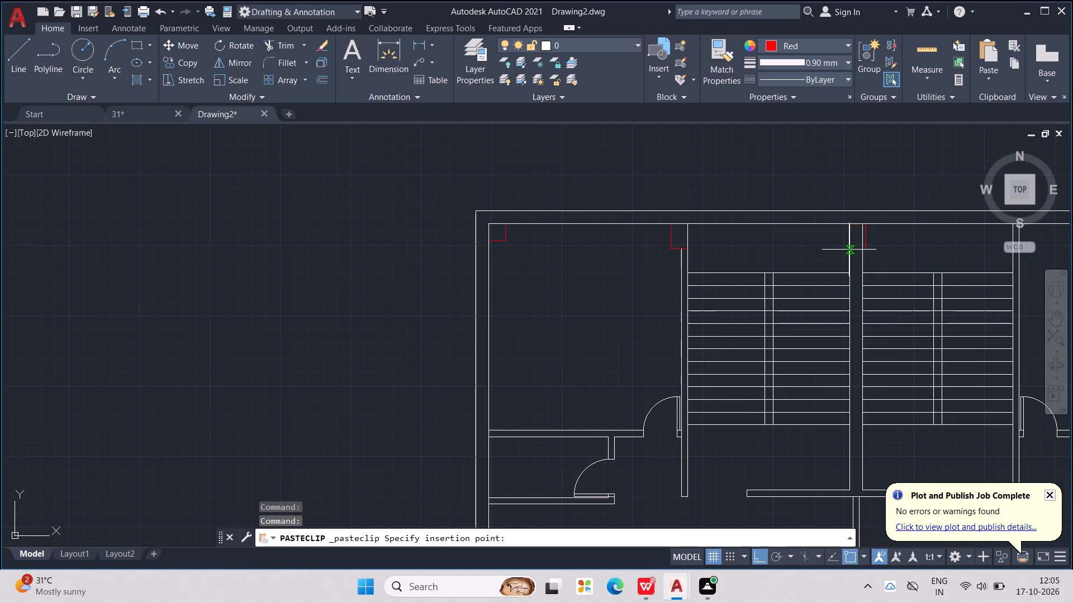
pyautogui.scroll(2, 848, 250)
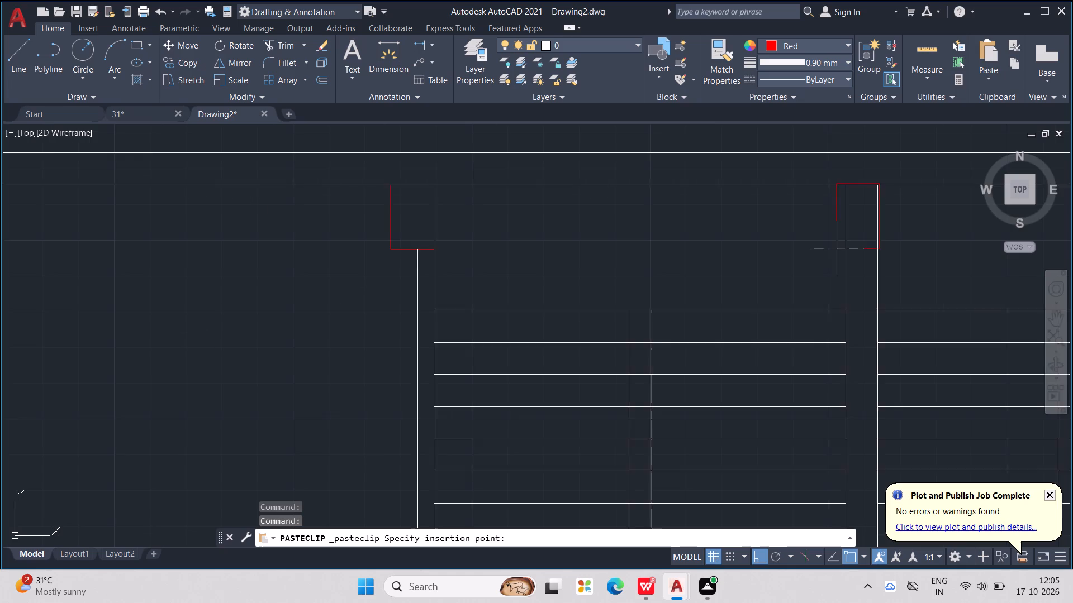
pyautogui.scroll(-1, 837, 248)
pyautogui.moveTo(837, 248); pyautogui.dragTo(743, 266, button='middle')
pyautogui.scroll(-2, 743, 266)
pyautogui.scroll(2, 852, 267)
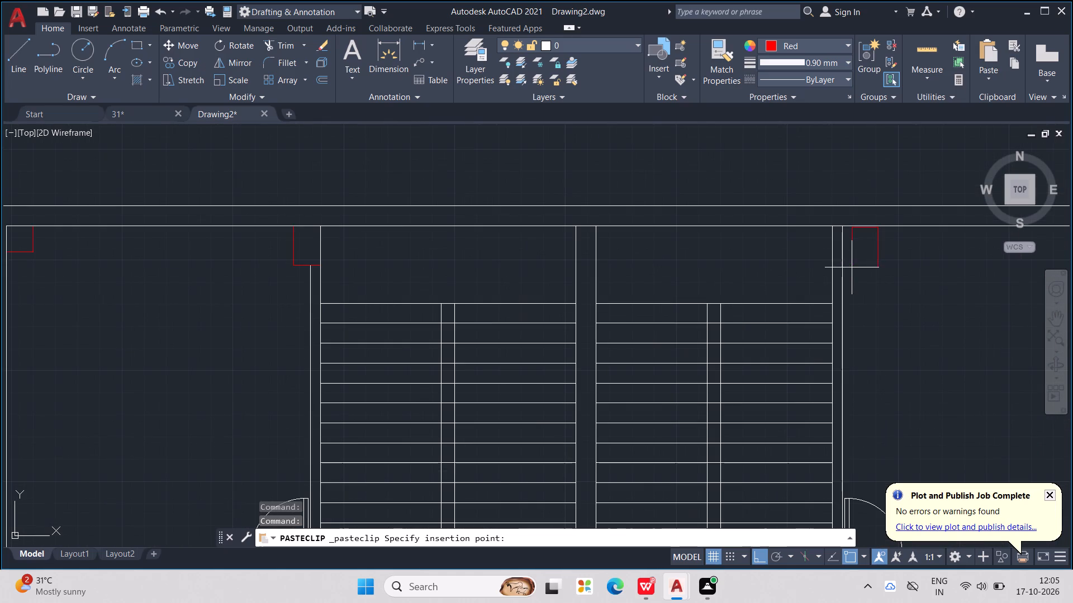
pyautogui.scroll(1, 830, 267)
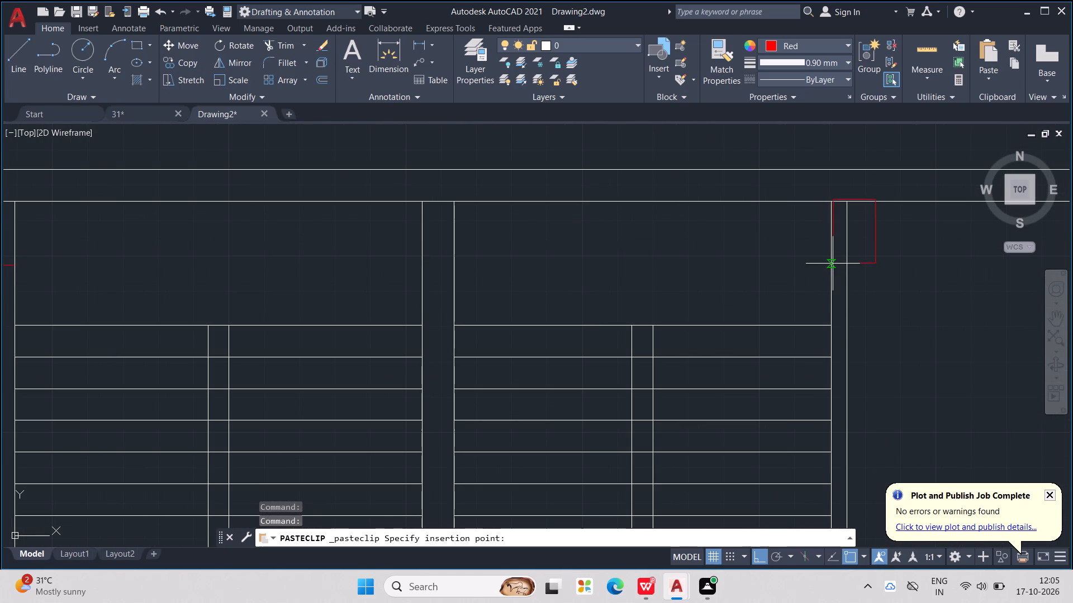
pyautogui.click(830, 265)
pyautogui.scroll(-3, 833, 267)
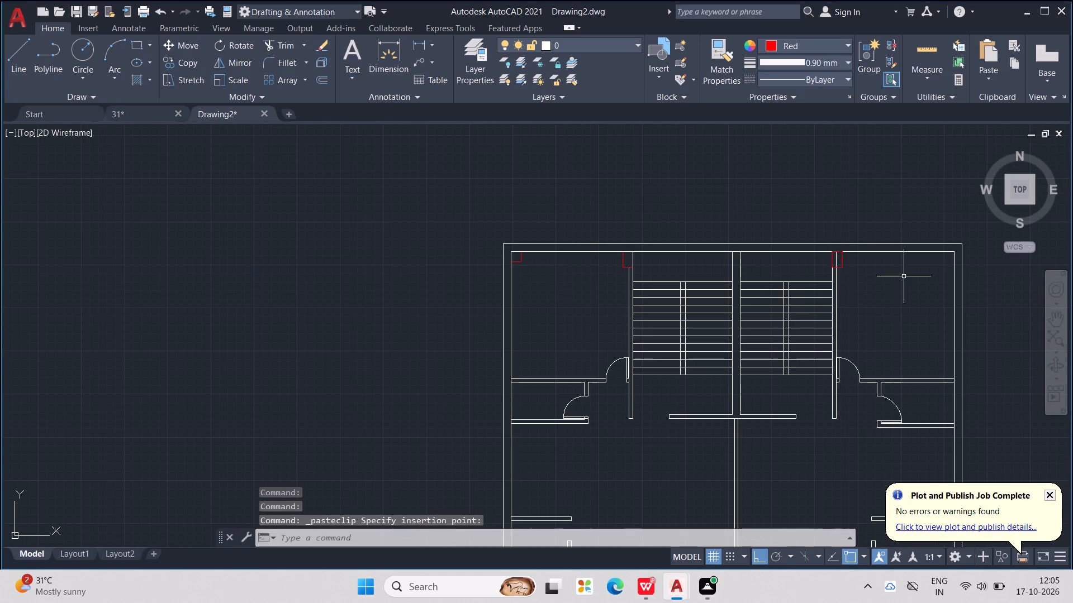
# Copy the red 1' square from the upper-left room and paste it into the upper-right room's outer inside corner.
pyautogui.moveTo(521, 250); pyautogui.dragTo(662, 231, button='middle')
pyautogui.scroll(-1, 529, 250)
pyautogui.moveTo(683, 208); pyautogui.dragTo(696, 214)
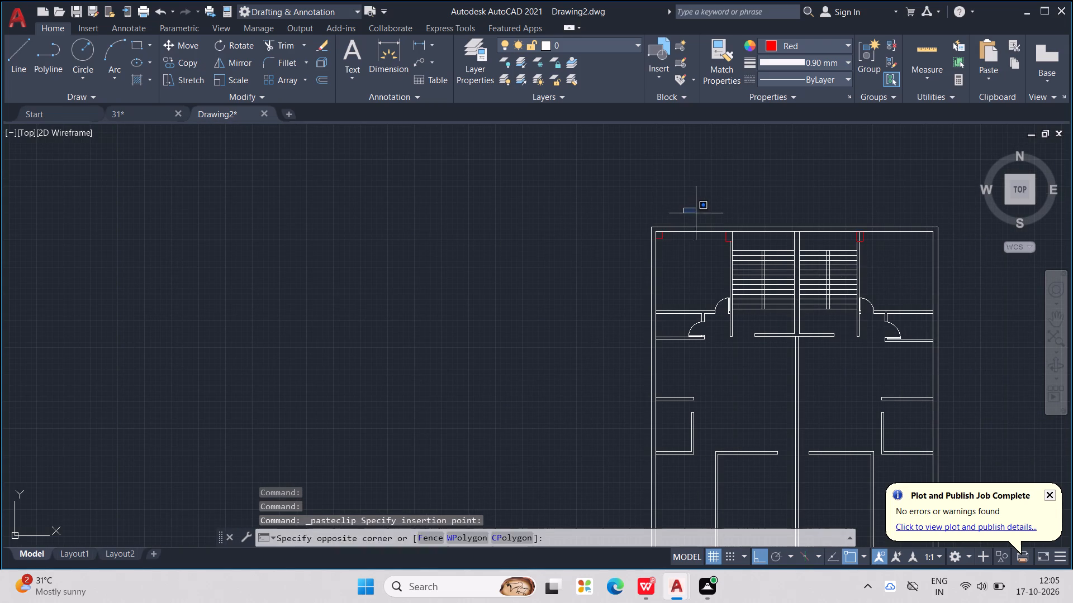
pyautogui.moveTo(696, 214); pyautogui.dragTo(638, 241)
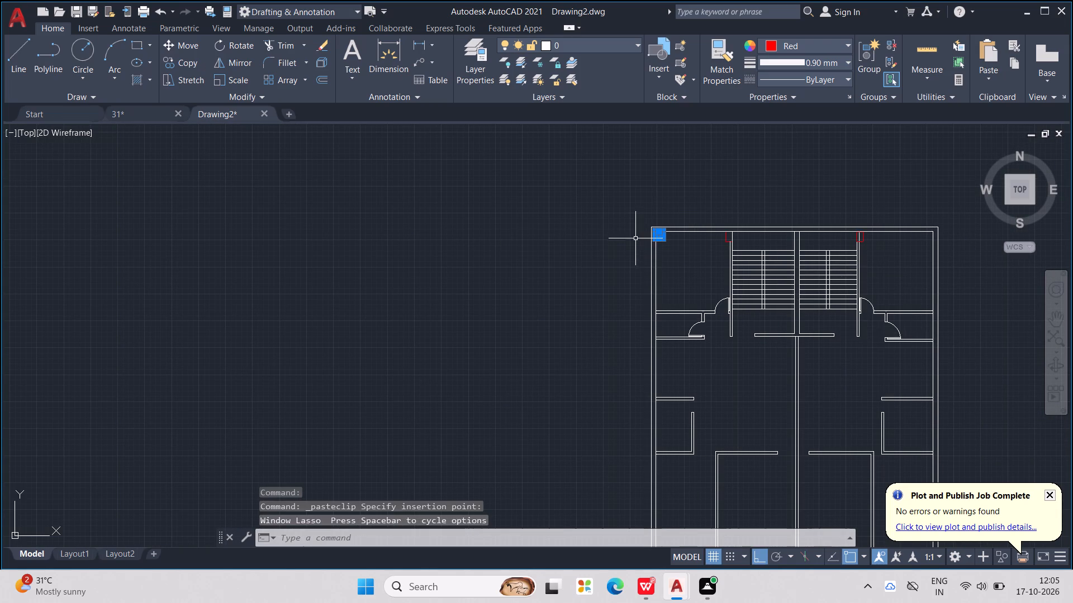
pyautogui.hotkey('ctrl', 'c')
pyautogui.hotkey('ctrl', 'v')
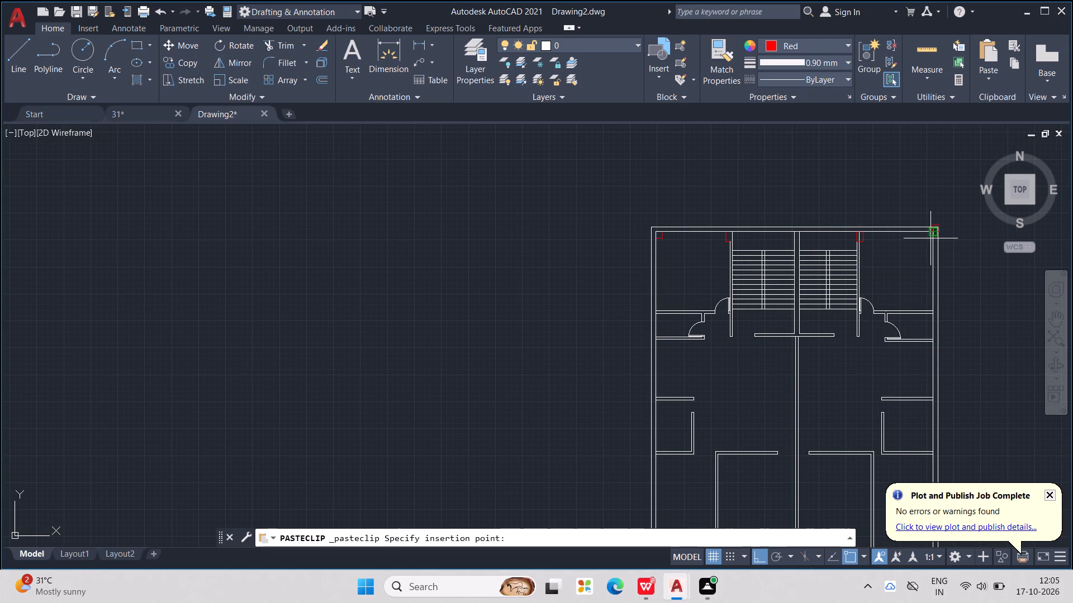
pyautogui.scroll(2, 906, 240)
pyautogui.moveTo(908, 241); pyautogui.dragTo(738, 279, button='middle')
pyautogui.scroll(-1, 776, 272)
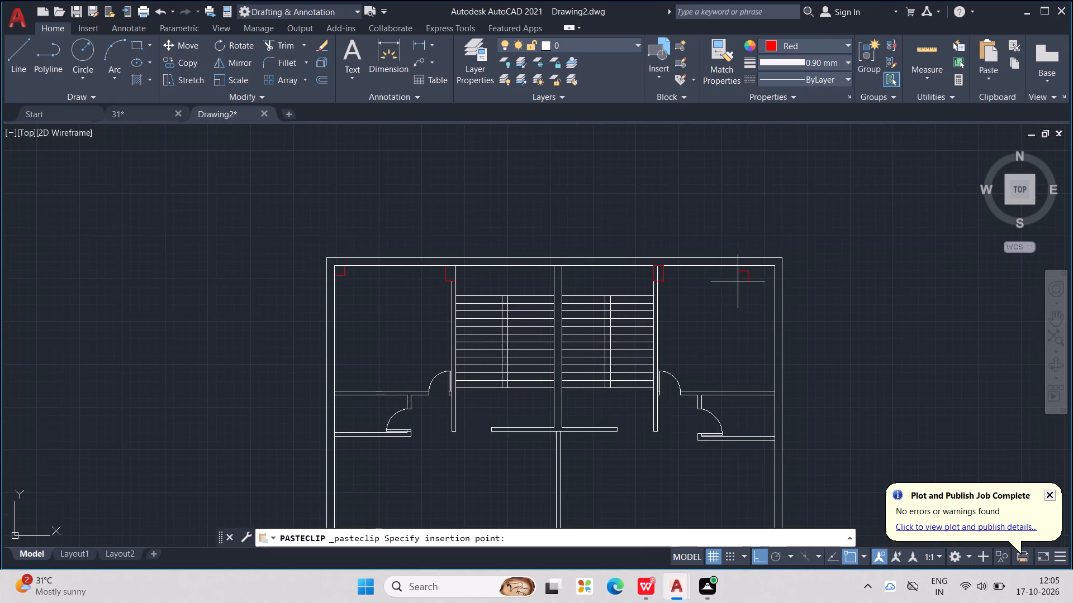
pyautogui.scroll(1, 746, 285)
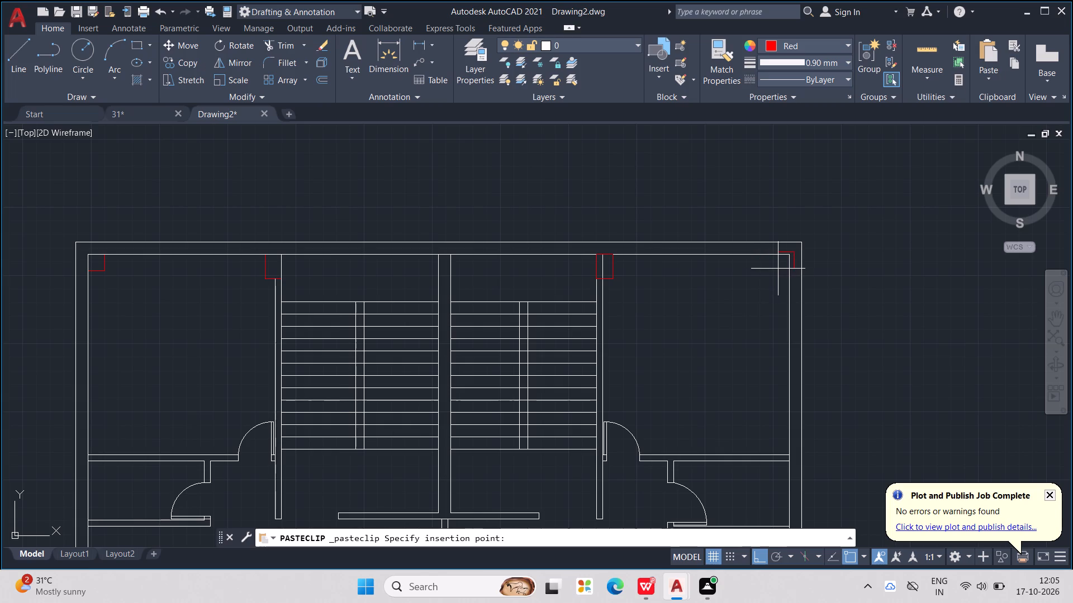
pyautogui.scroll(3, 771, 273)
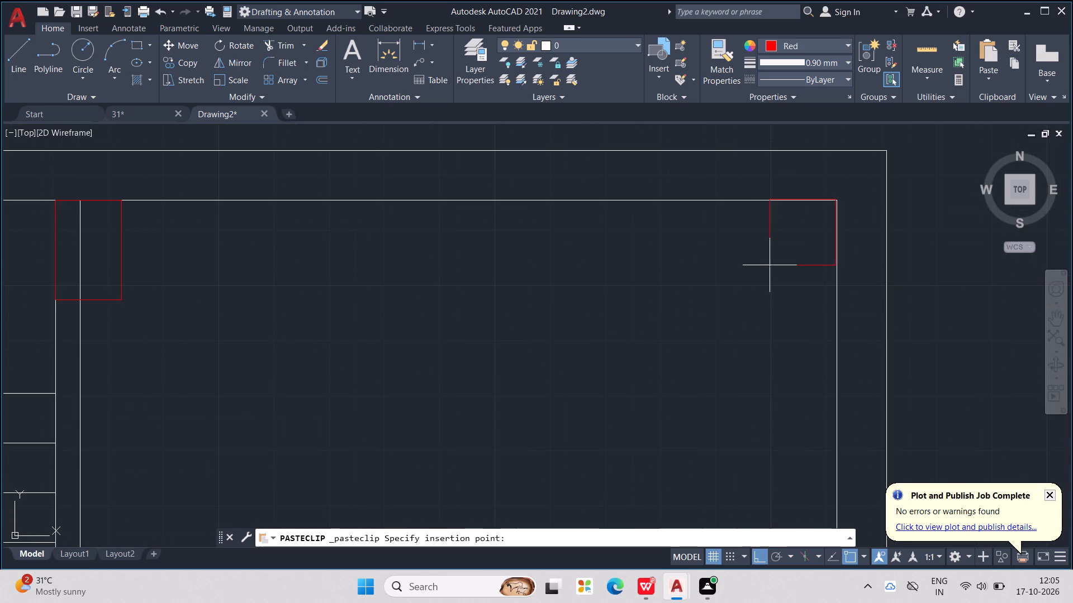
pyautogui.scroll(2, 771, 267)
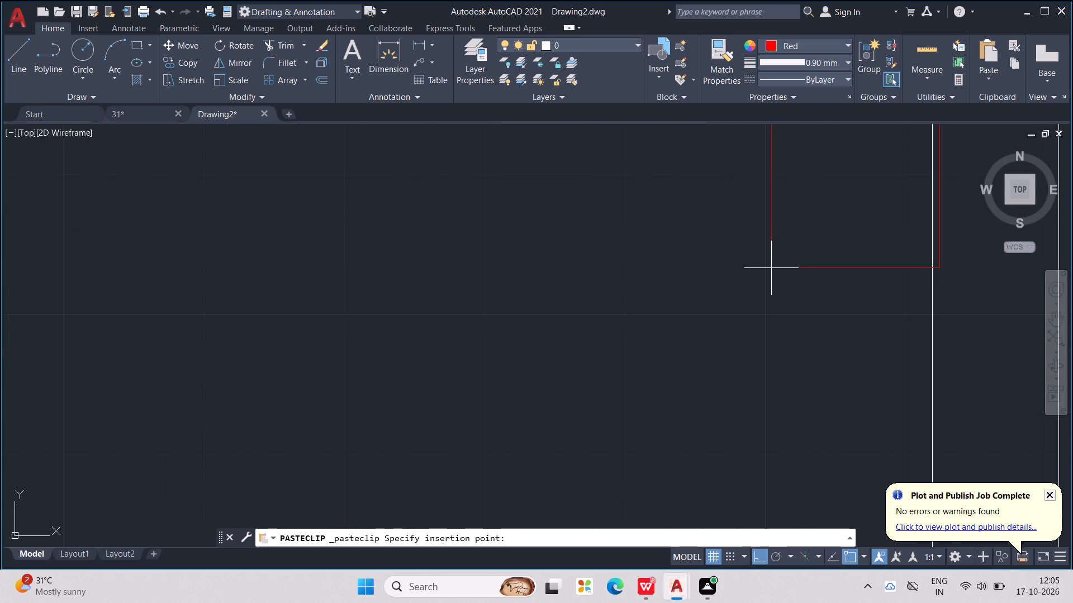
pyautogui.moveTo(771, 268); pyautogui.dragTo(750, 330, button='middle')
pyautogui.scroll(-1, 771, 268)
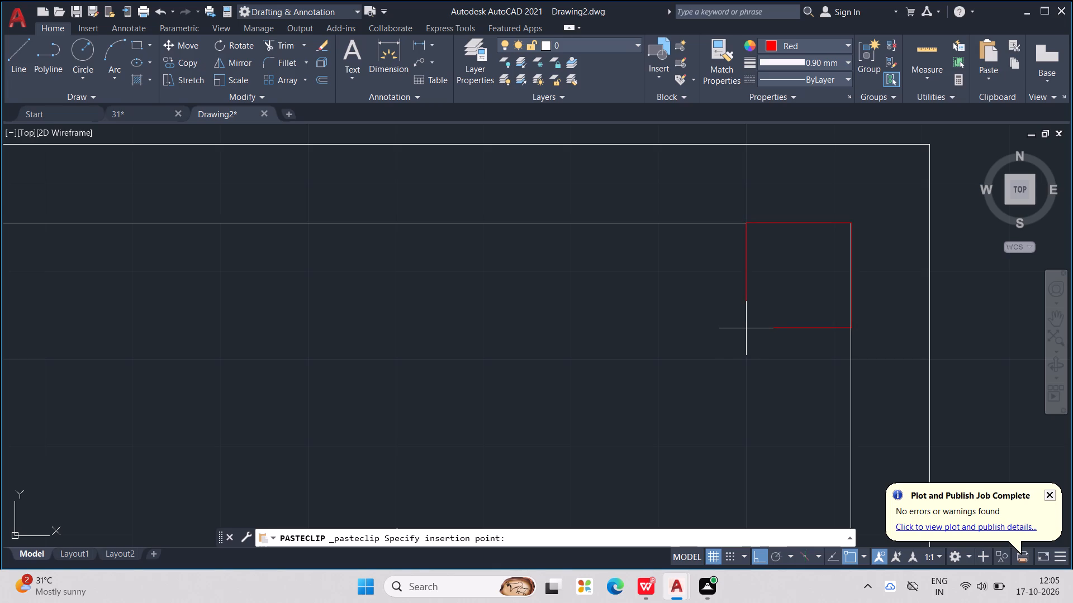
pyautogui.click(744, 330)
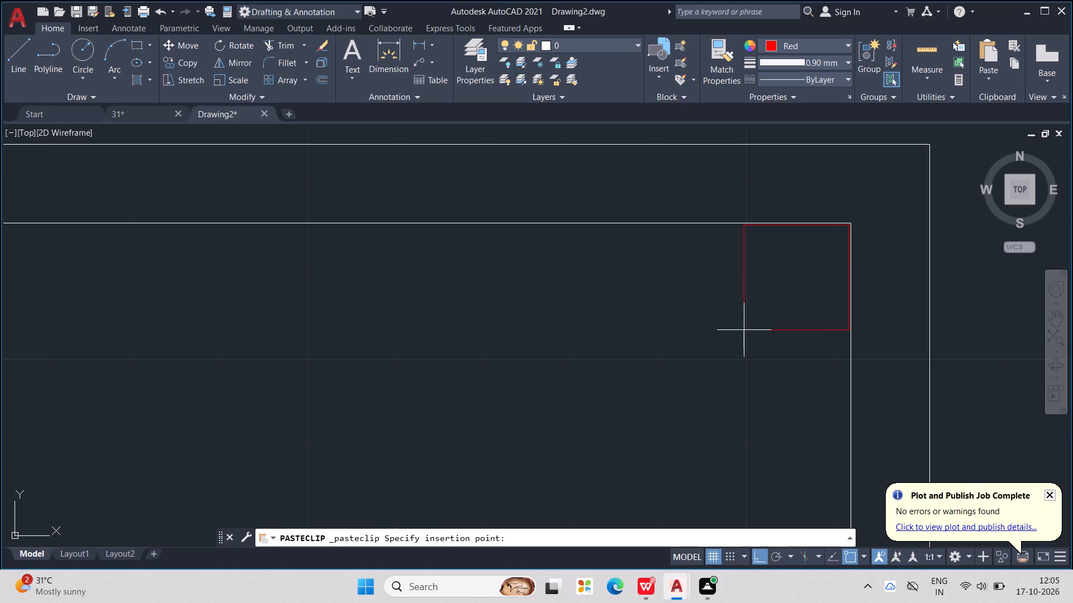
# Trim the right stair wall's room-side line where it runs inside the red 1' by 1.5' rectangle.
pyautogui.scroll(-2, 742, 328)
pyautogui.moveTo(724, 355); pyautogui.dragTo(899, 348, button='middle')
pyautogui.scroll(-1, 735, 355)
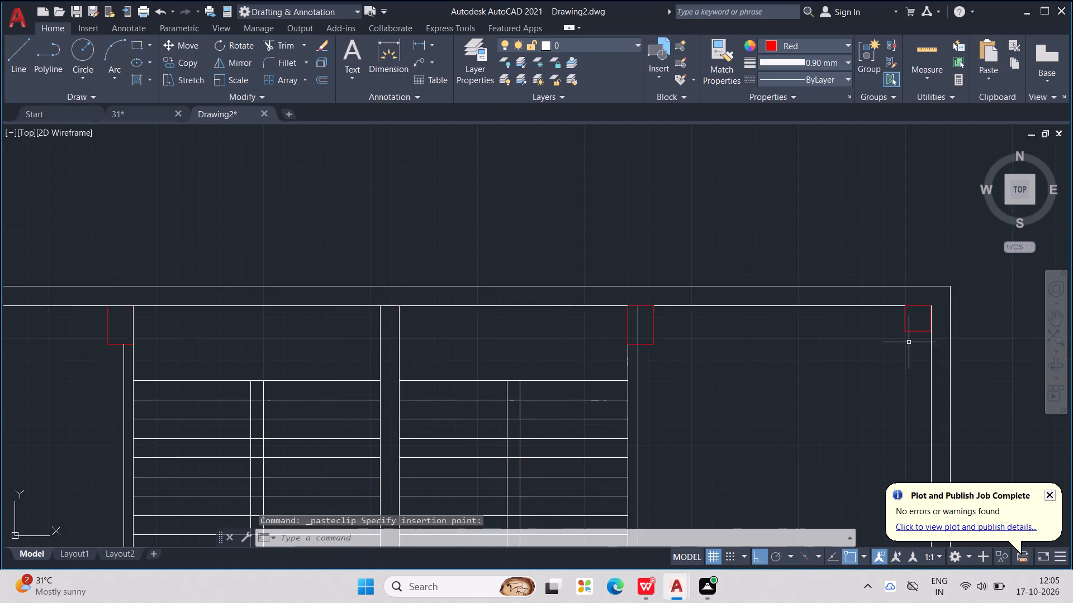
pyautogui.scroll(-2, 906, 336)
pyautogui.scroll(1, 785, 322)
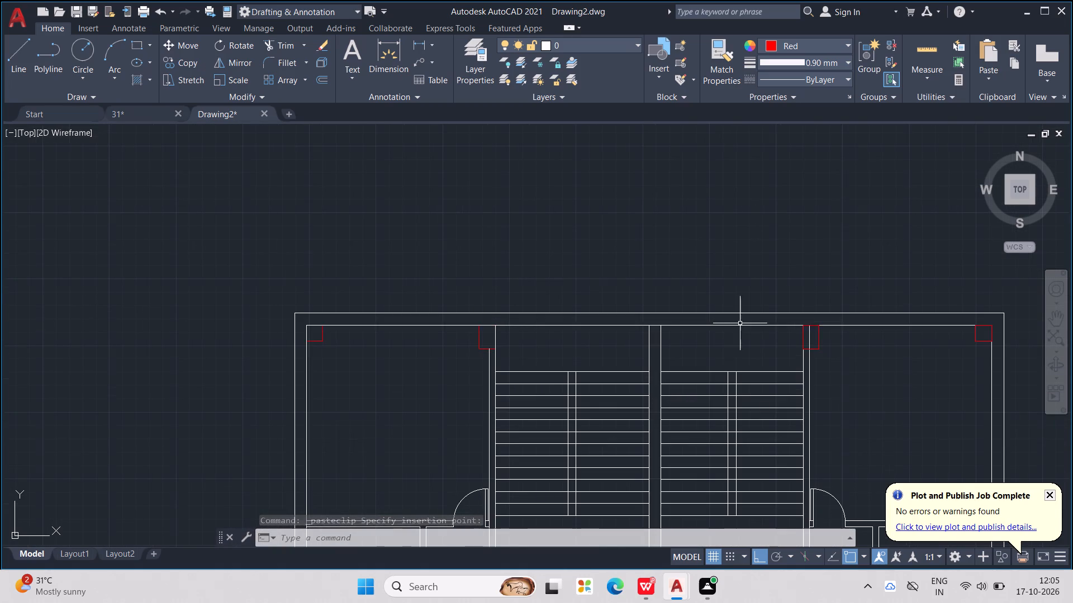
pyautogui.press('Escape')
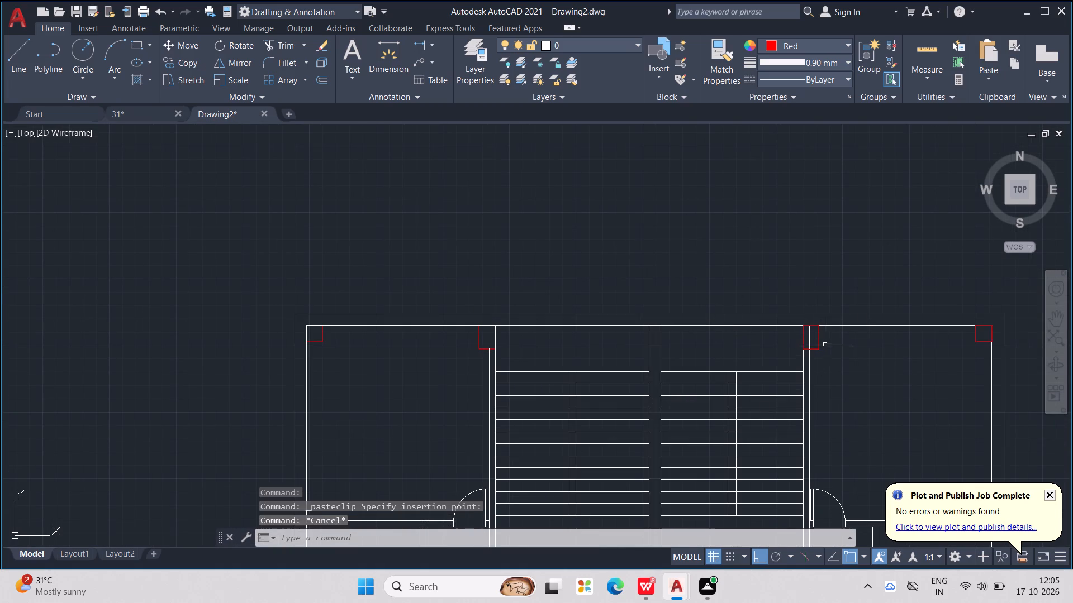
pyautogui.press('Escape')
pyautogui.press('Escape')
pyautogui.press('t')
pyautogui.press('r')
pyautogui.press('Return')
pyautogui.scroll(2, 826, 334)
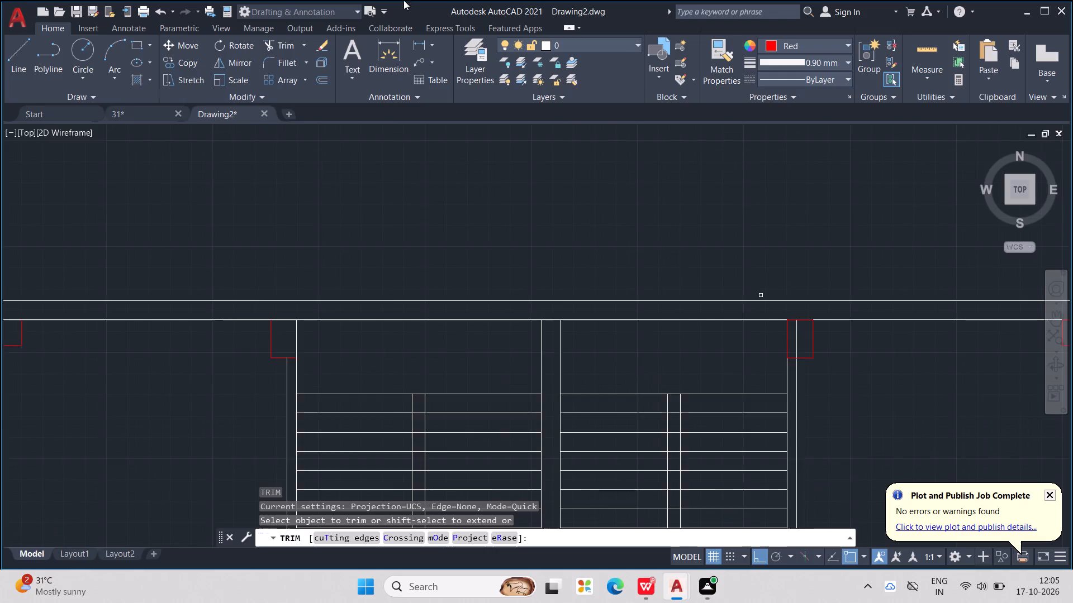
pyautogui.scroll(1, 835, 495)
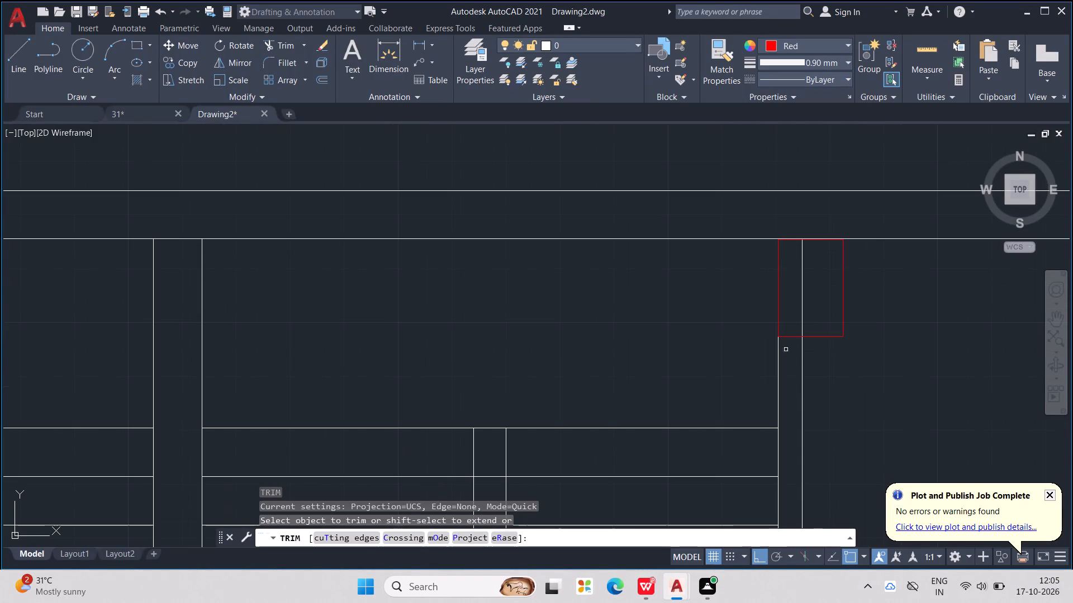
pyautogui.scroll(-2, 806, 337)
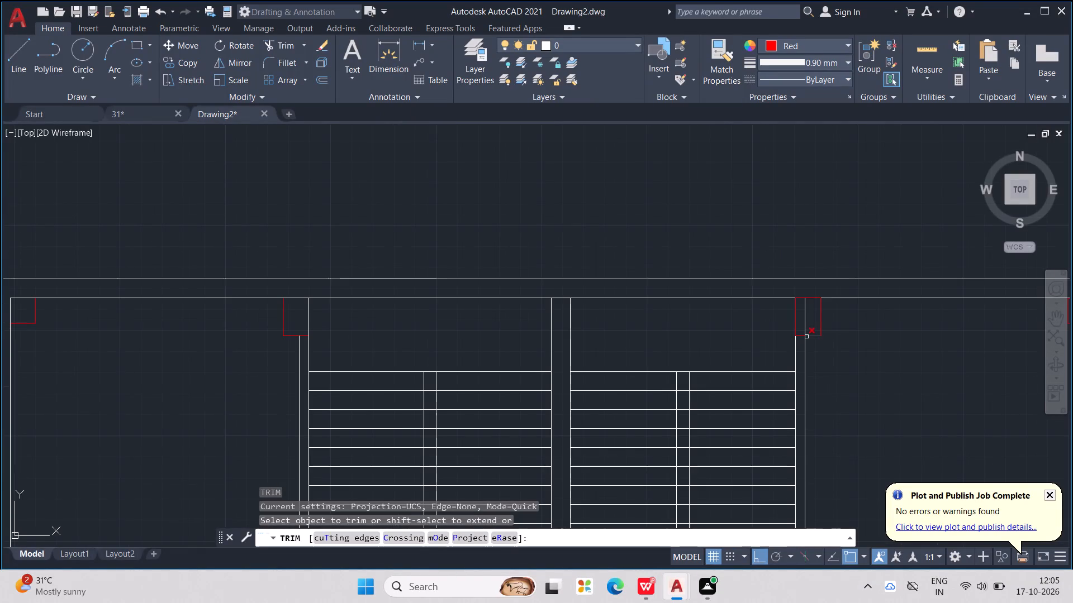
pyautogui.scroll(-3, 805, 333)
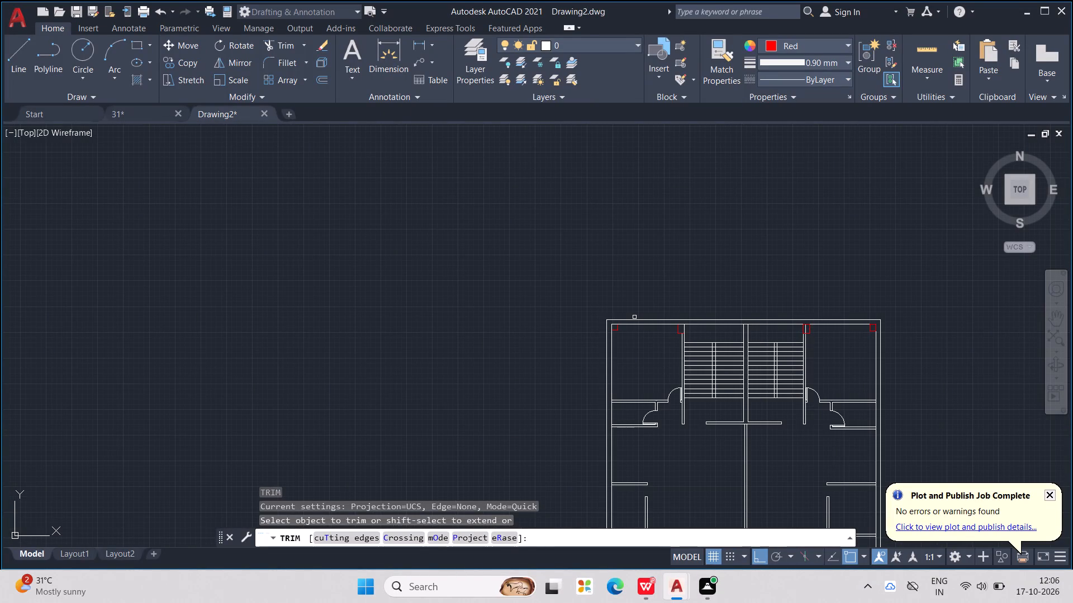
pyautogui.scroll(3, 817, 323)
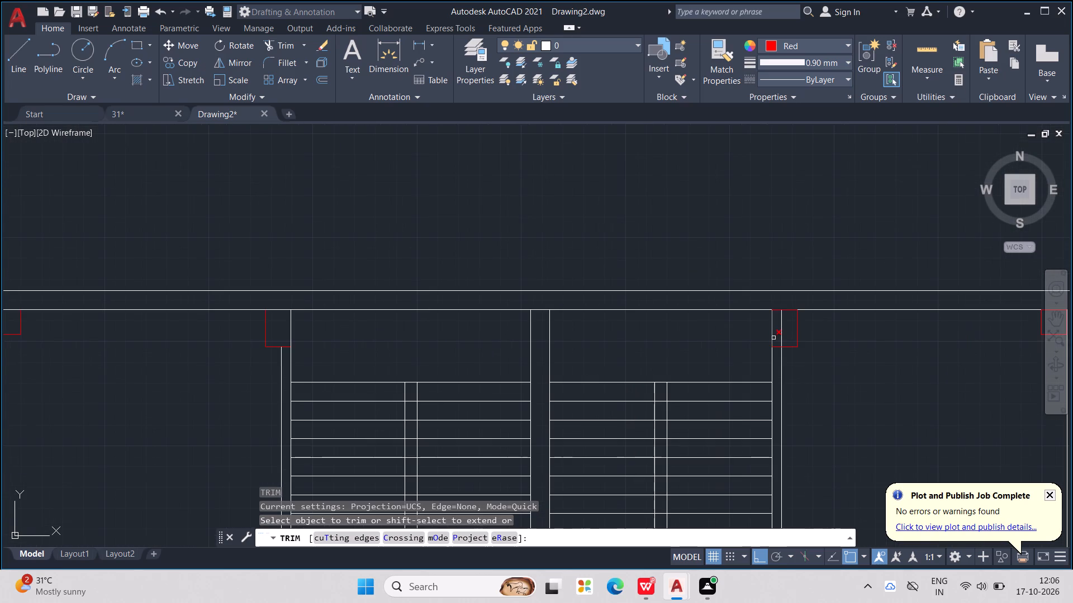
pyautogui.click(785, 327)
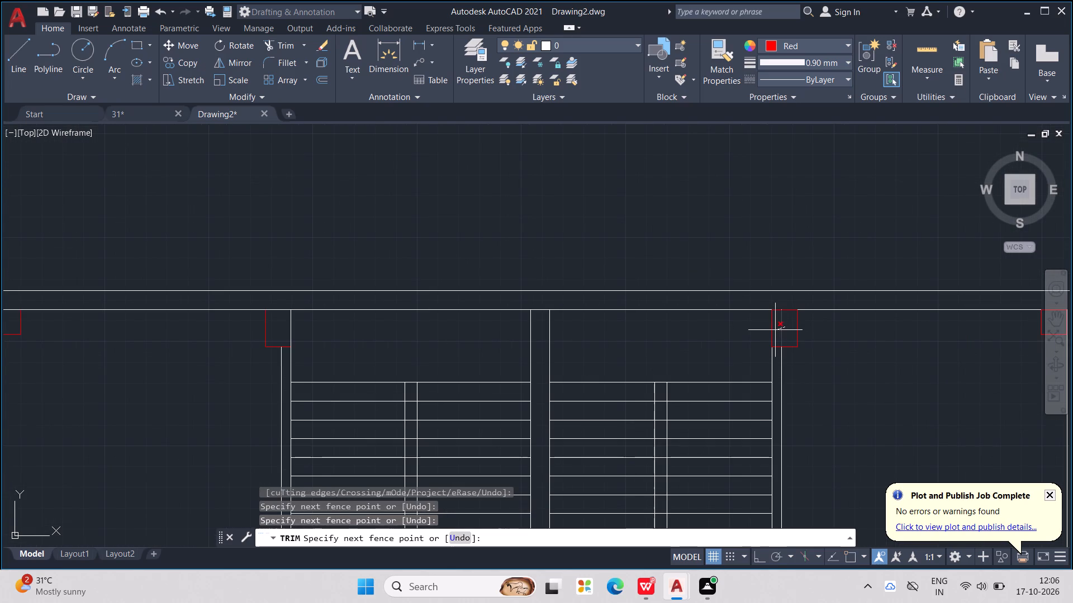
pyautogui.scroll(-2, 773, 326)
pyautogui.scroll(2, 781, 326)
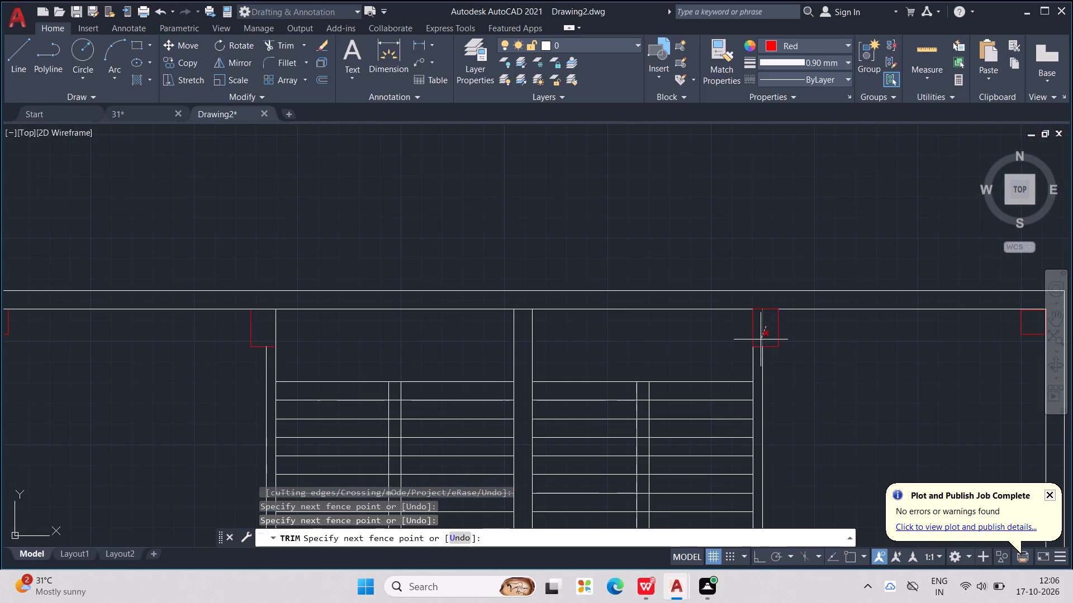
pyautogui.click(759, 342)
pyautogui.scroll(-3, 757, 322)
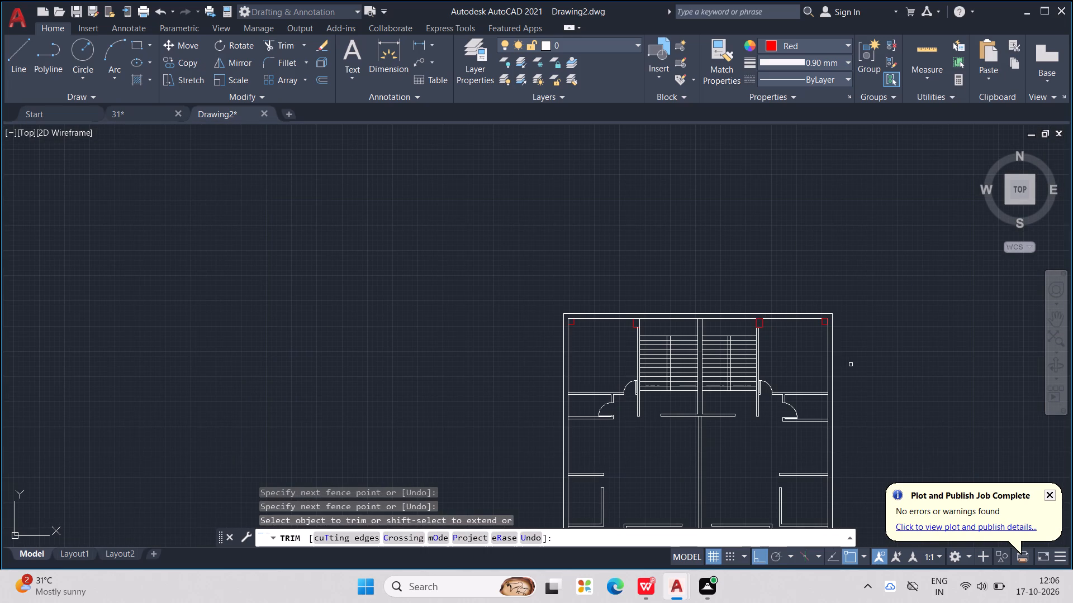
pyautogui.press('Escape')
pyautogui.press('Escape')
pyautogui.press('Escape')
pyautogui.press('Escape')
# Erase the red 1' square at the upper-left room's outer inside corner.
pyautogui.moveTo(649, 253); pyautogui.dragTo(651, 252, button='middle')
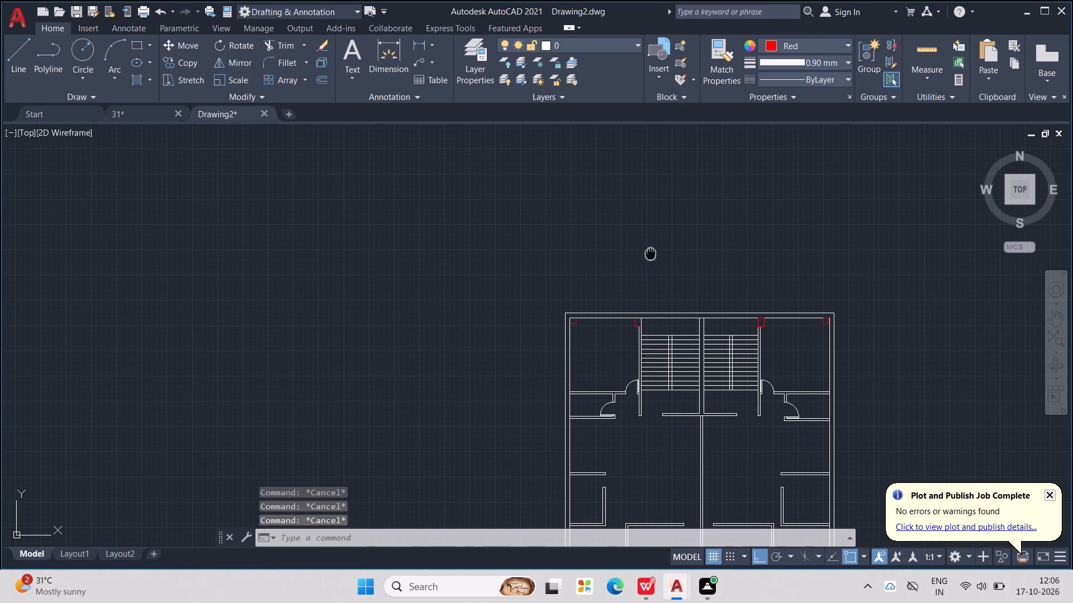
pyautogui.moveTo(651, 252); pyautogui.dragTo(816, 251, button='middle')
pyautogui.scroll(2, 745, 327)
pyautogui.moveTo(661, 288); pyautogui.dragTo(762, 309)
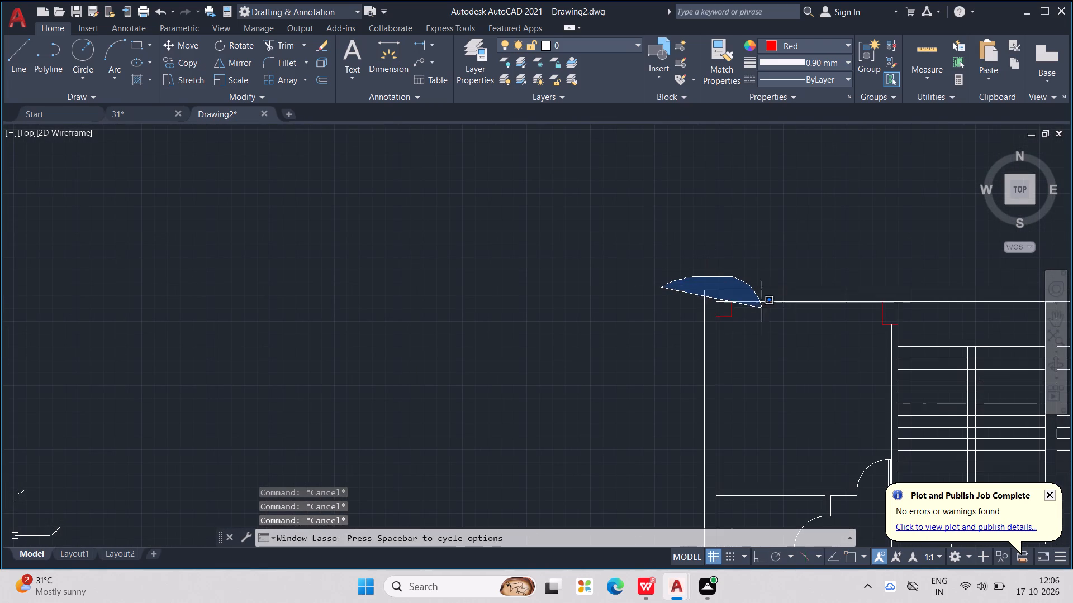
pyautogui.moveTo(762, 309); pyautogui.dragTo(743, 356)
pyautogui.press('Delete')
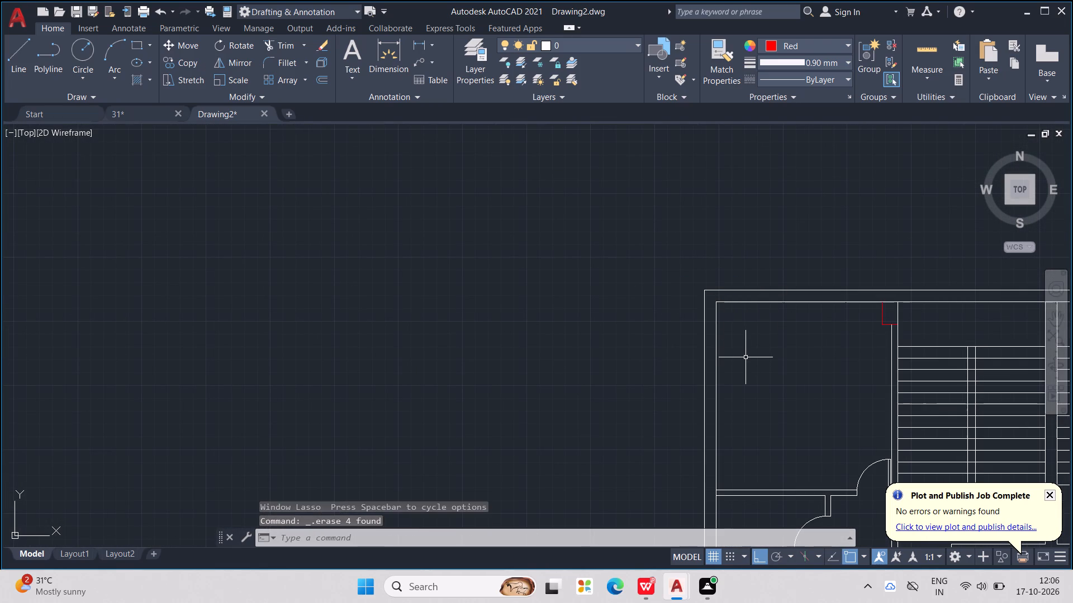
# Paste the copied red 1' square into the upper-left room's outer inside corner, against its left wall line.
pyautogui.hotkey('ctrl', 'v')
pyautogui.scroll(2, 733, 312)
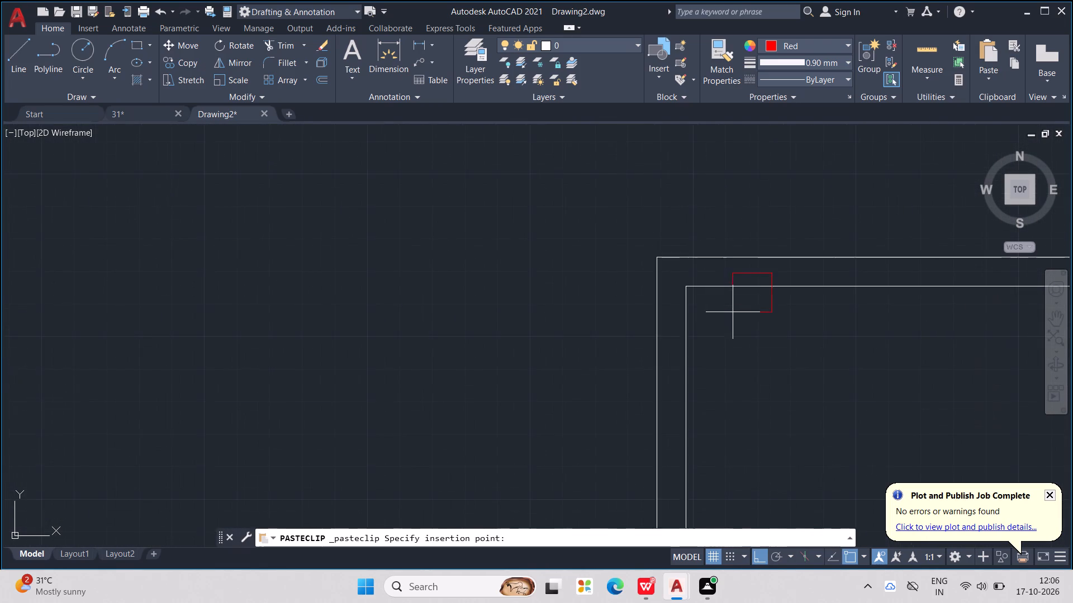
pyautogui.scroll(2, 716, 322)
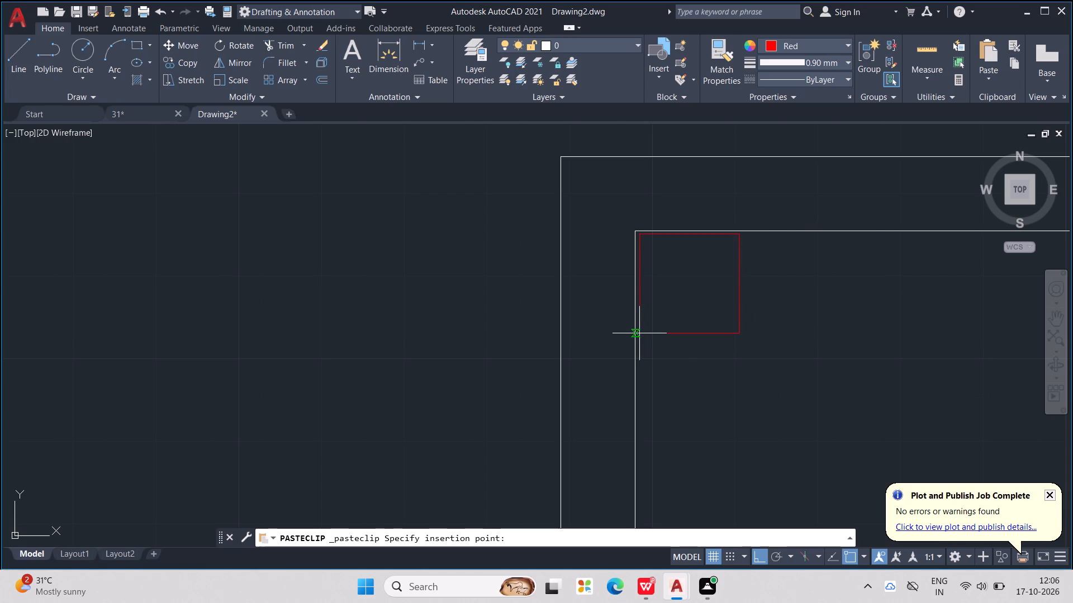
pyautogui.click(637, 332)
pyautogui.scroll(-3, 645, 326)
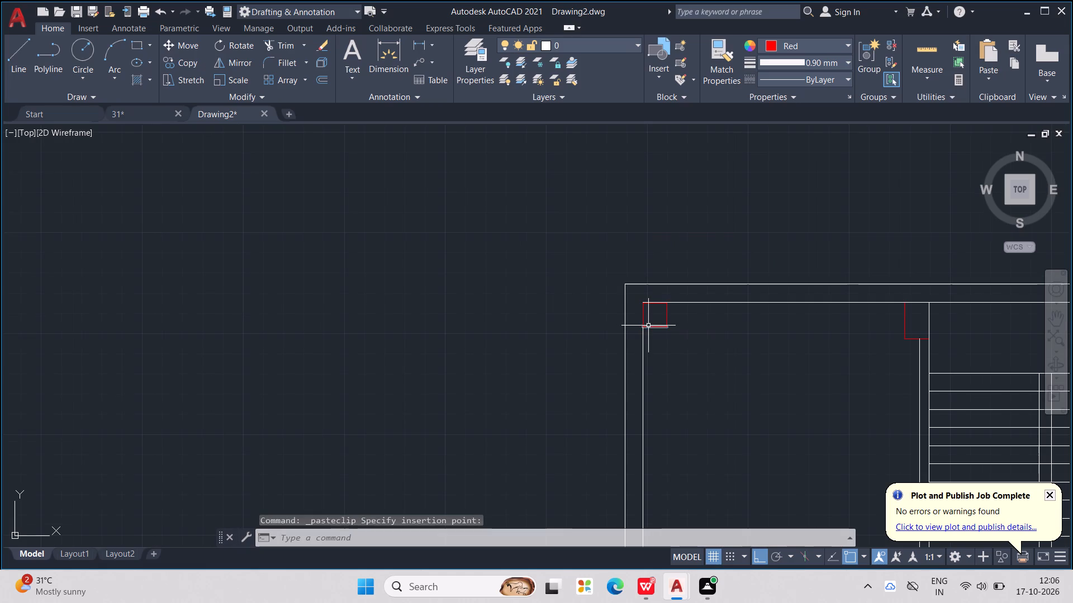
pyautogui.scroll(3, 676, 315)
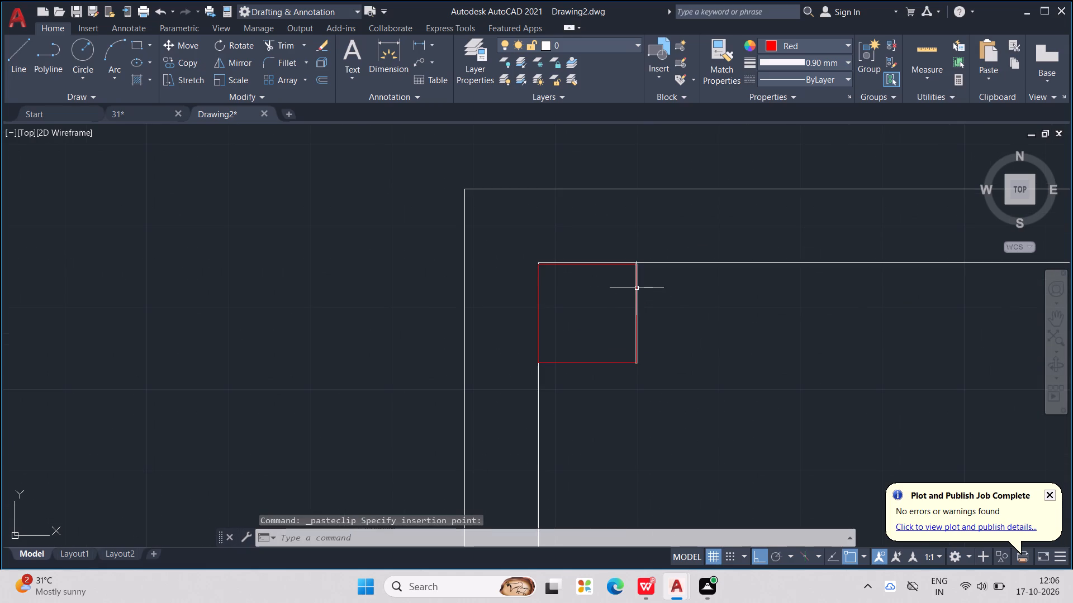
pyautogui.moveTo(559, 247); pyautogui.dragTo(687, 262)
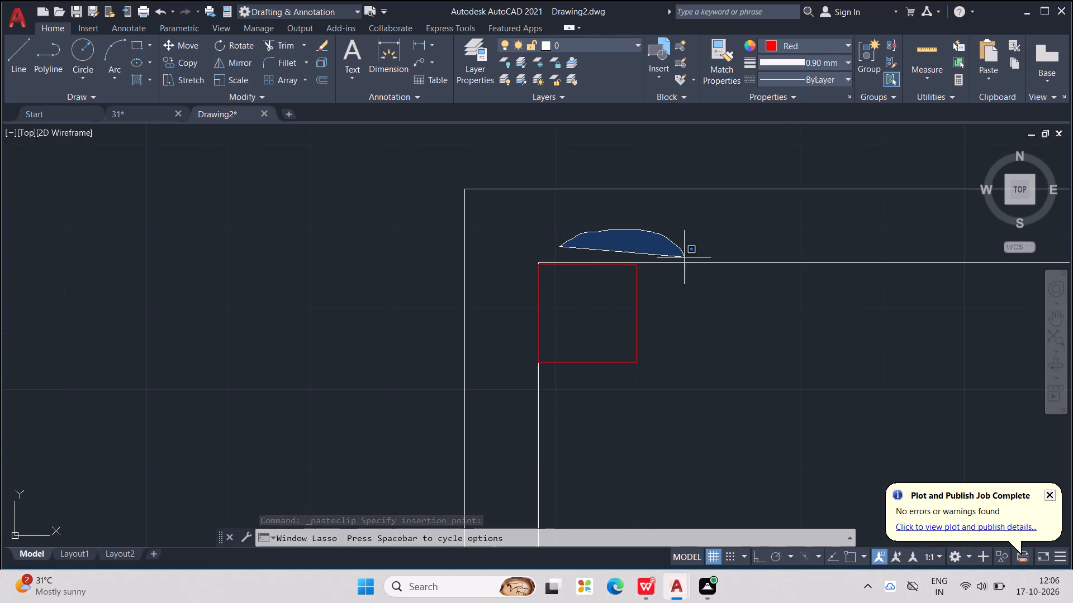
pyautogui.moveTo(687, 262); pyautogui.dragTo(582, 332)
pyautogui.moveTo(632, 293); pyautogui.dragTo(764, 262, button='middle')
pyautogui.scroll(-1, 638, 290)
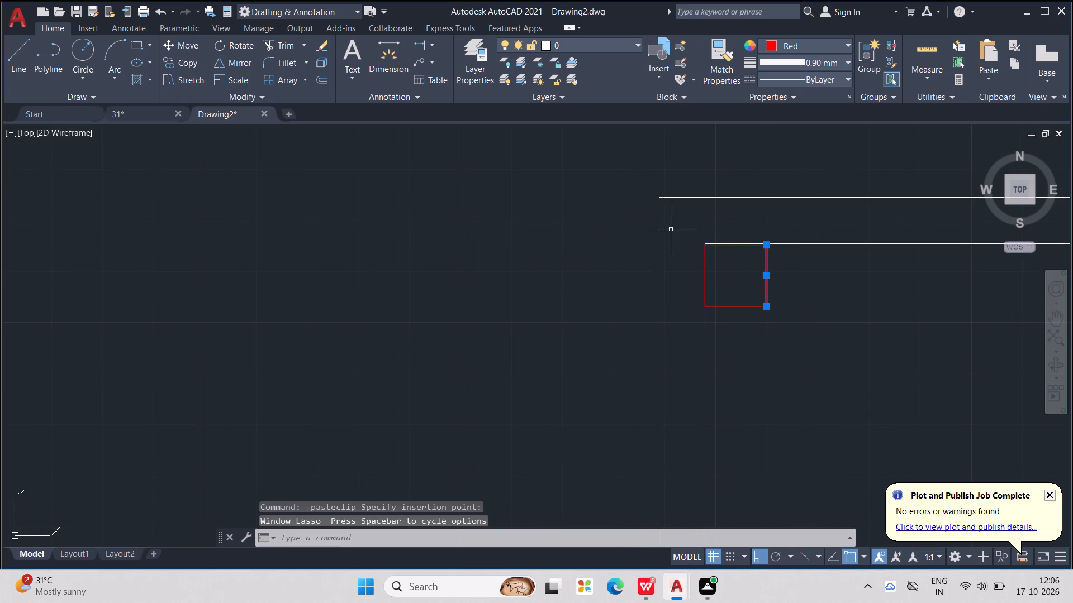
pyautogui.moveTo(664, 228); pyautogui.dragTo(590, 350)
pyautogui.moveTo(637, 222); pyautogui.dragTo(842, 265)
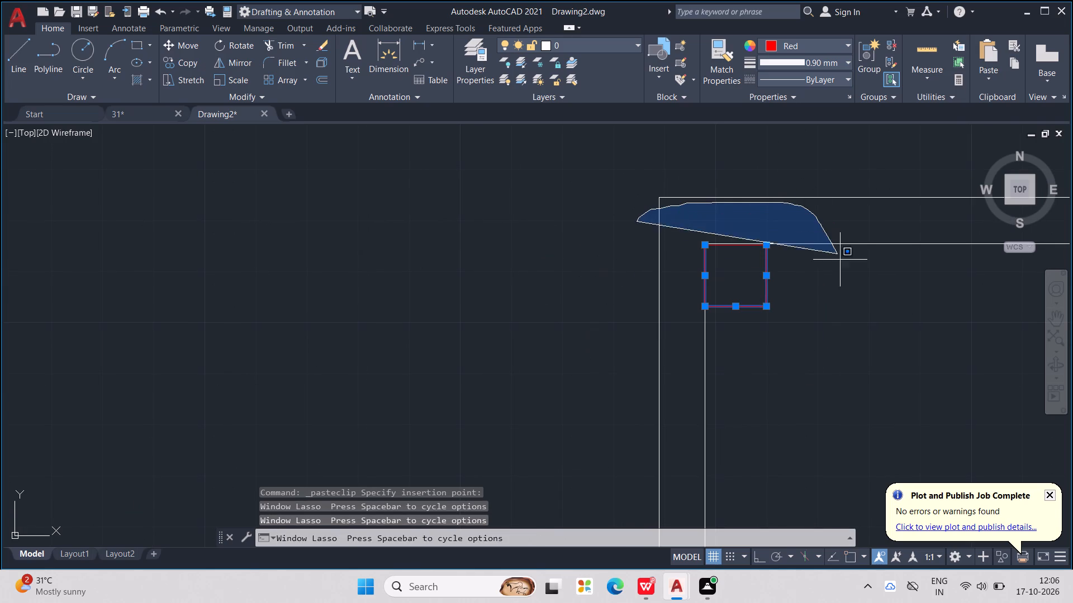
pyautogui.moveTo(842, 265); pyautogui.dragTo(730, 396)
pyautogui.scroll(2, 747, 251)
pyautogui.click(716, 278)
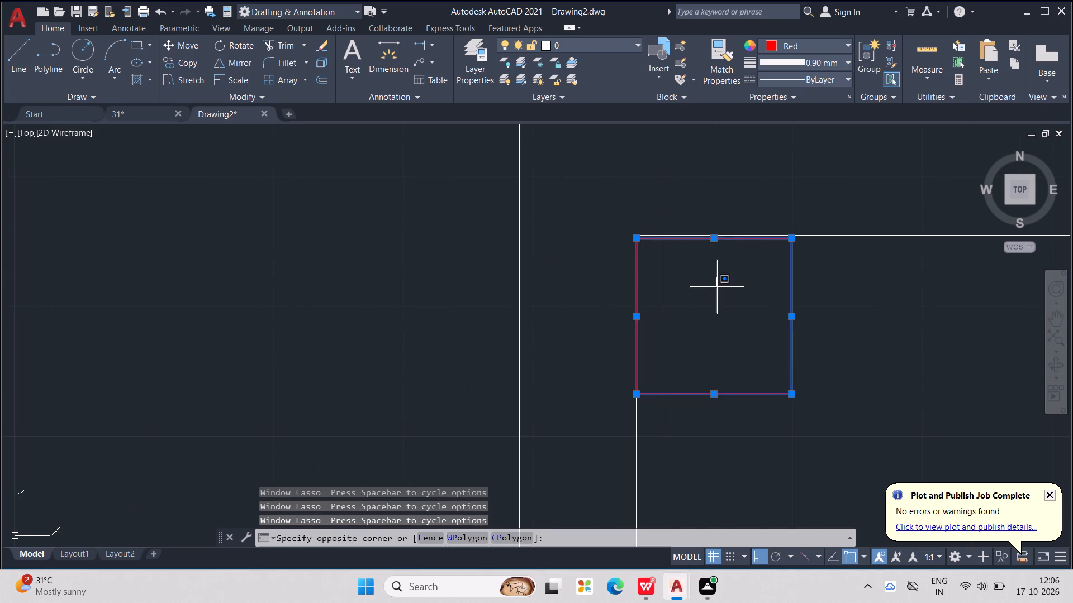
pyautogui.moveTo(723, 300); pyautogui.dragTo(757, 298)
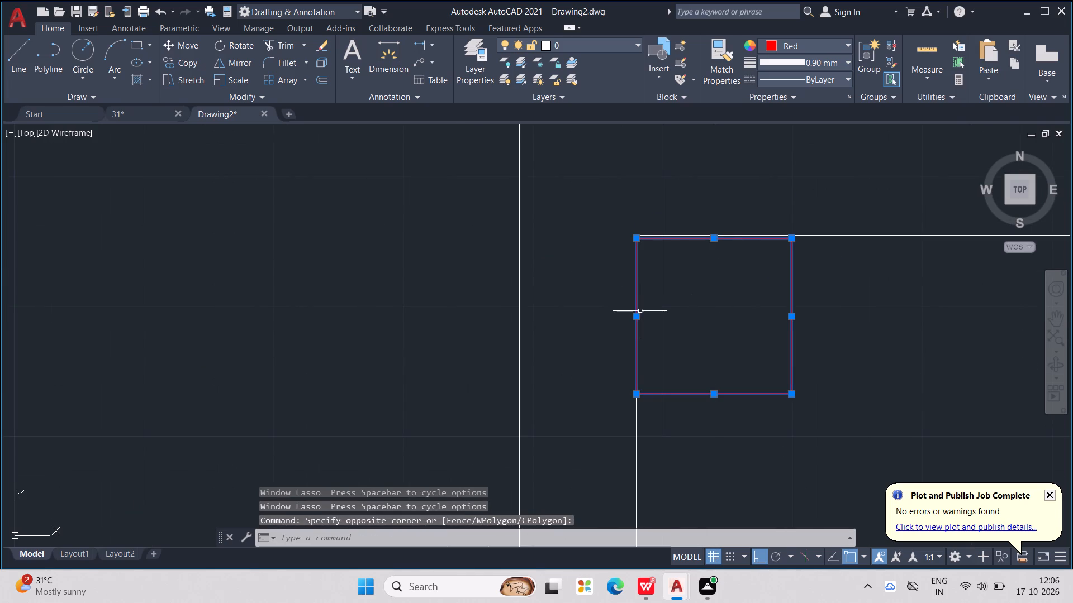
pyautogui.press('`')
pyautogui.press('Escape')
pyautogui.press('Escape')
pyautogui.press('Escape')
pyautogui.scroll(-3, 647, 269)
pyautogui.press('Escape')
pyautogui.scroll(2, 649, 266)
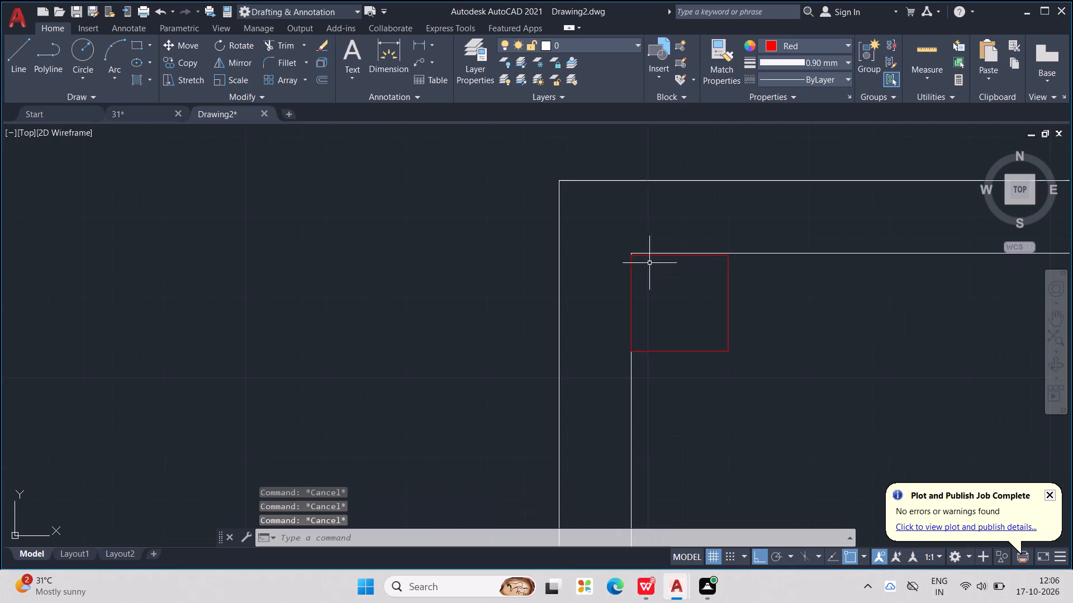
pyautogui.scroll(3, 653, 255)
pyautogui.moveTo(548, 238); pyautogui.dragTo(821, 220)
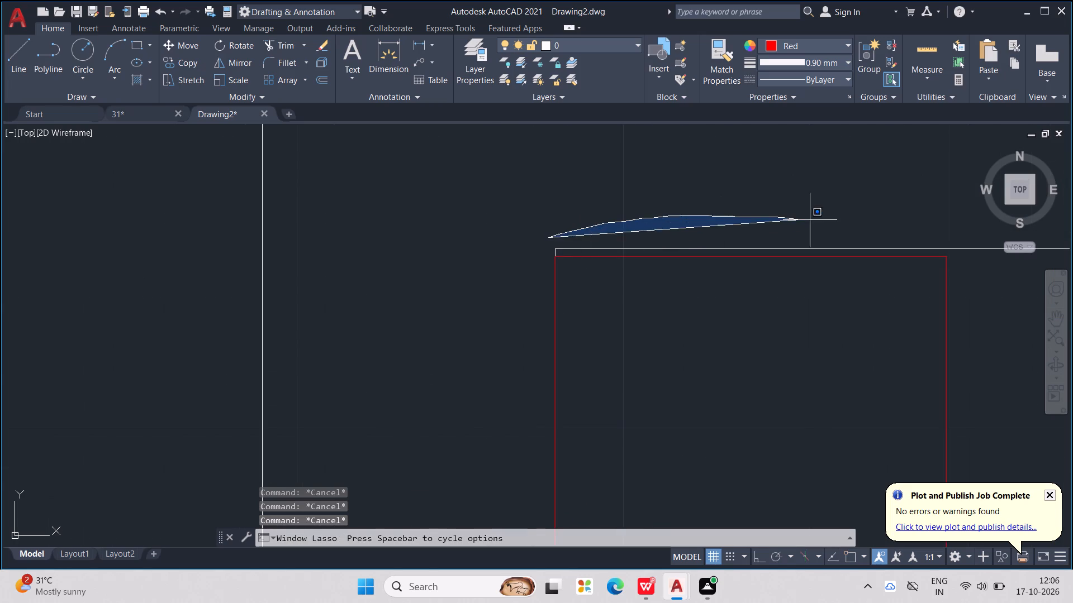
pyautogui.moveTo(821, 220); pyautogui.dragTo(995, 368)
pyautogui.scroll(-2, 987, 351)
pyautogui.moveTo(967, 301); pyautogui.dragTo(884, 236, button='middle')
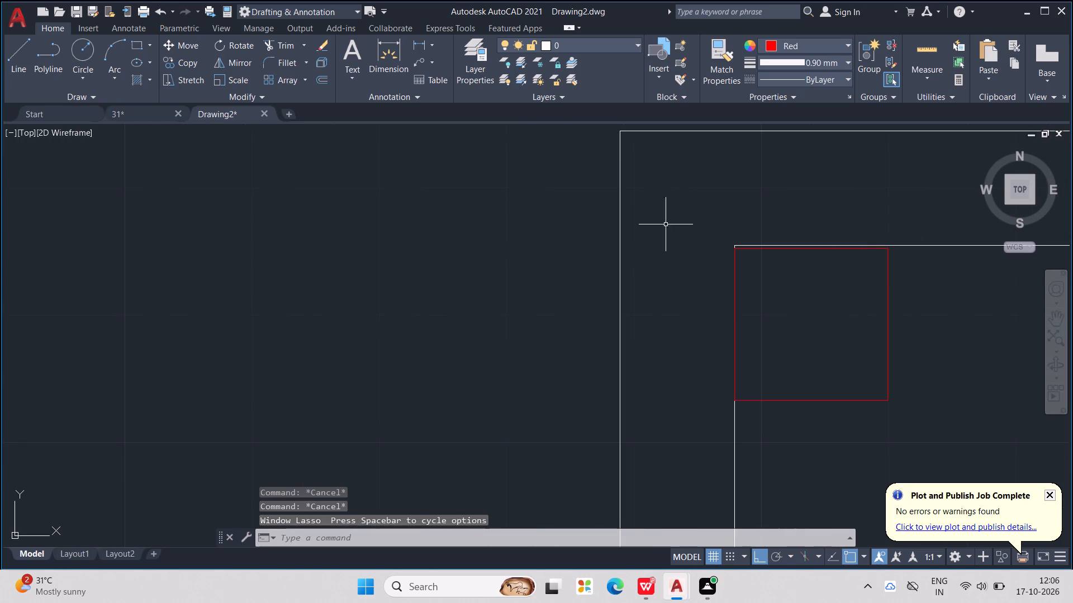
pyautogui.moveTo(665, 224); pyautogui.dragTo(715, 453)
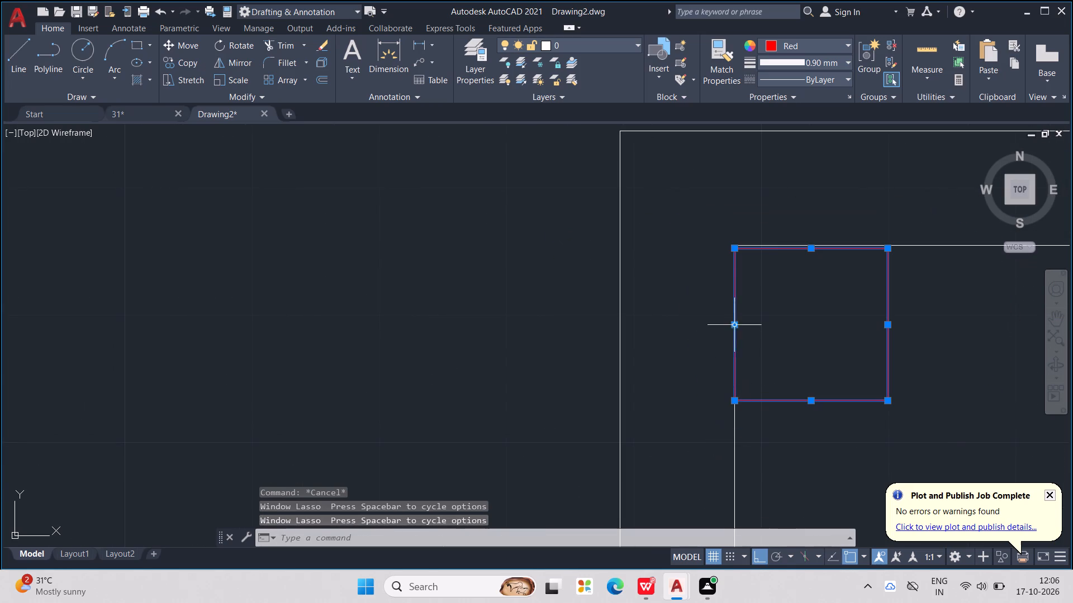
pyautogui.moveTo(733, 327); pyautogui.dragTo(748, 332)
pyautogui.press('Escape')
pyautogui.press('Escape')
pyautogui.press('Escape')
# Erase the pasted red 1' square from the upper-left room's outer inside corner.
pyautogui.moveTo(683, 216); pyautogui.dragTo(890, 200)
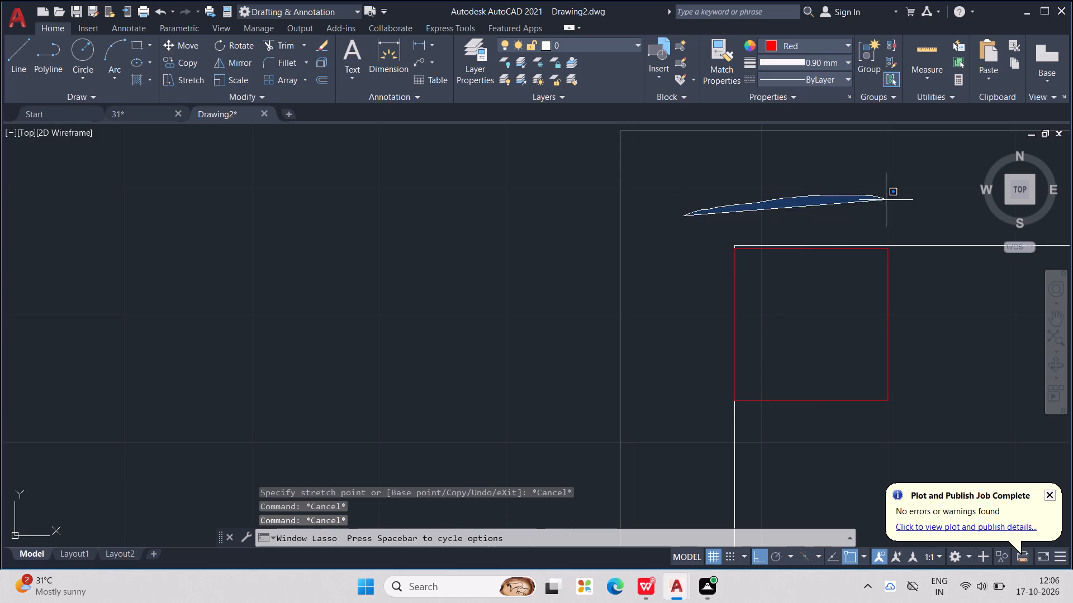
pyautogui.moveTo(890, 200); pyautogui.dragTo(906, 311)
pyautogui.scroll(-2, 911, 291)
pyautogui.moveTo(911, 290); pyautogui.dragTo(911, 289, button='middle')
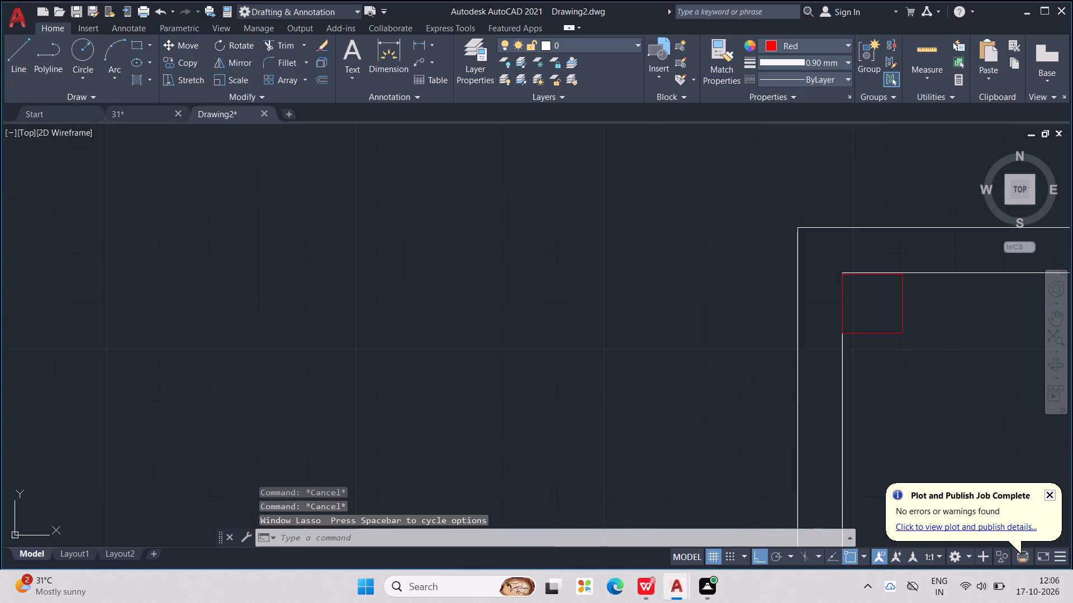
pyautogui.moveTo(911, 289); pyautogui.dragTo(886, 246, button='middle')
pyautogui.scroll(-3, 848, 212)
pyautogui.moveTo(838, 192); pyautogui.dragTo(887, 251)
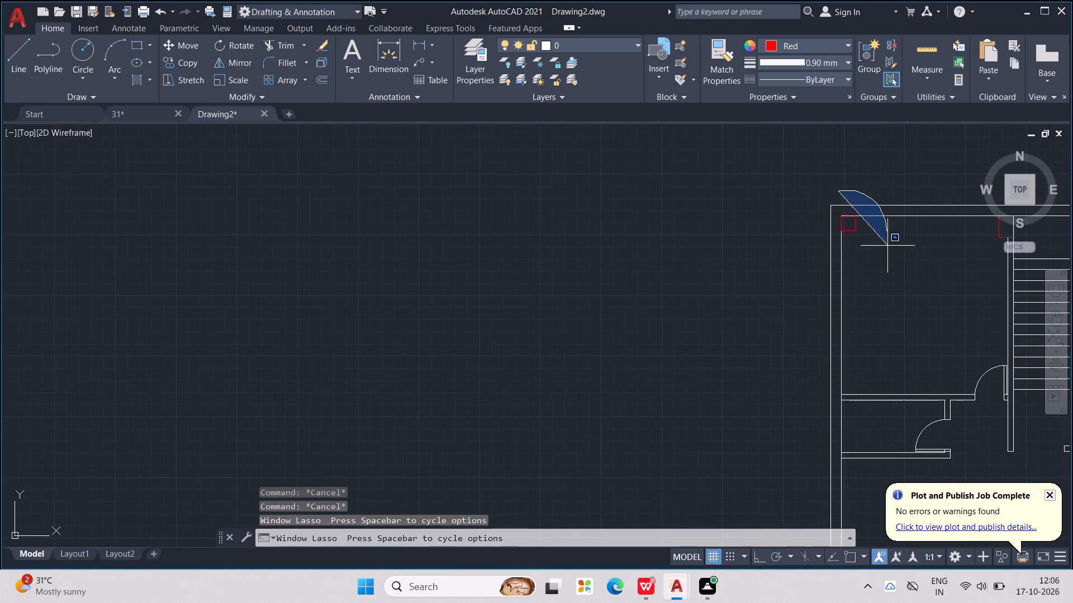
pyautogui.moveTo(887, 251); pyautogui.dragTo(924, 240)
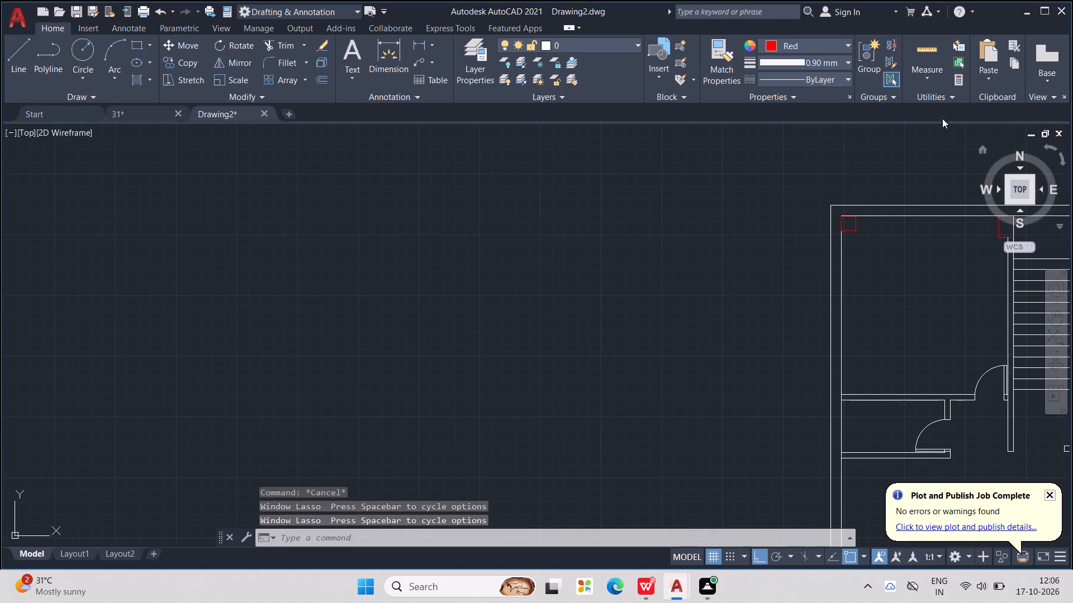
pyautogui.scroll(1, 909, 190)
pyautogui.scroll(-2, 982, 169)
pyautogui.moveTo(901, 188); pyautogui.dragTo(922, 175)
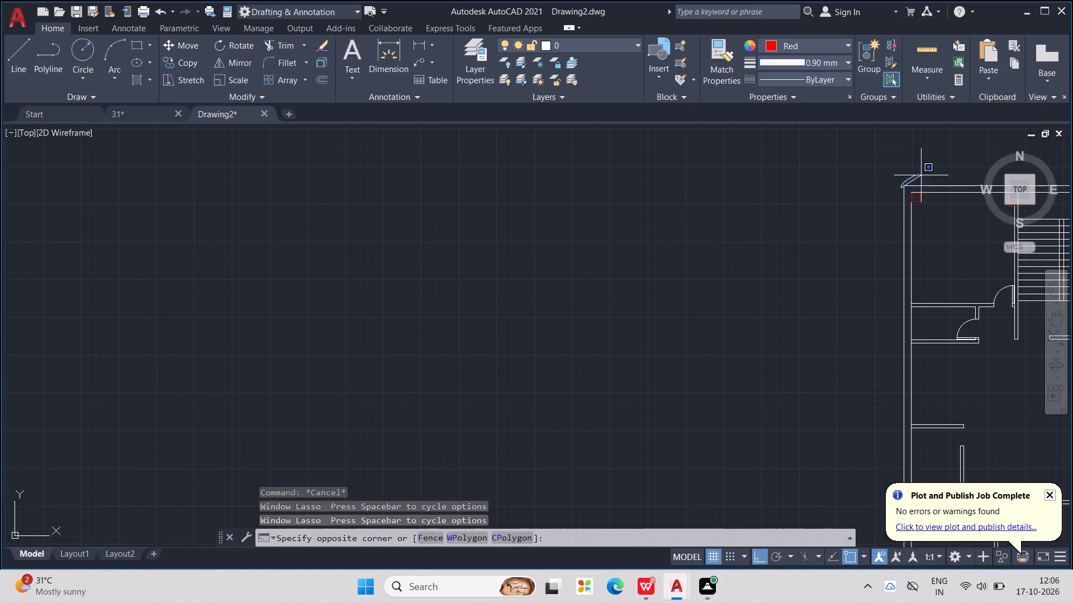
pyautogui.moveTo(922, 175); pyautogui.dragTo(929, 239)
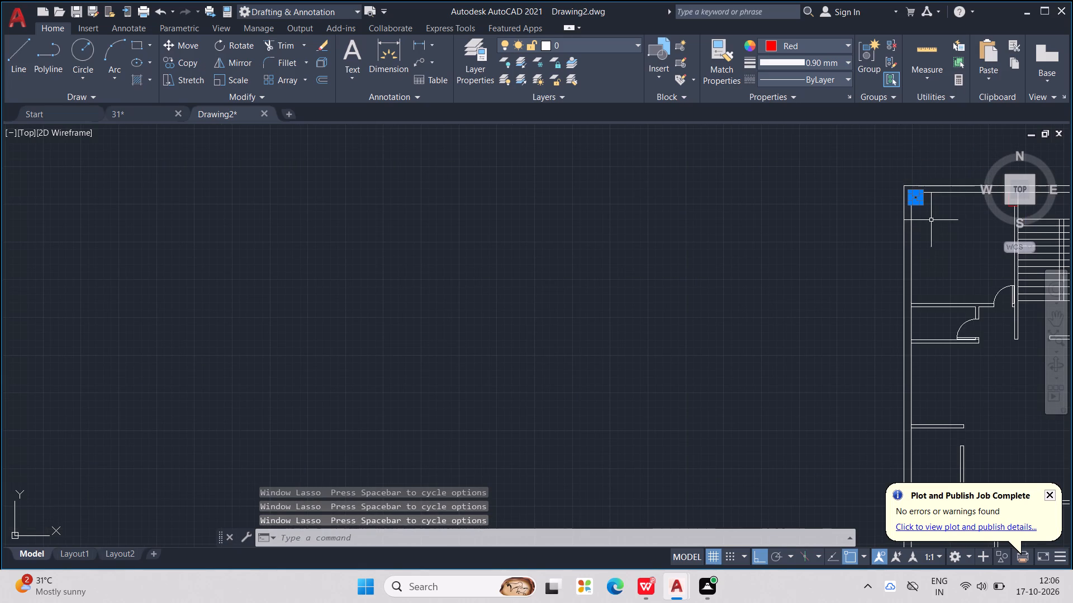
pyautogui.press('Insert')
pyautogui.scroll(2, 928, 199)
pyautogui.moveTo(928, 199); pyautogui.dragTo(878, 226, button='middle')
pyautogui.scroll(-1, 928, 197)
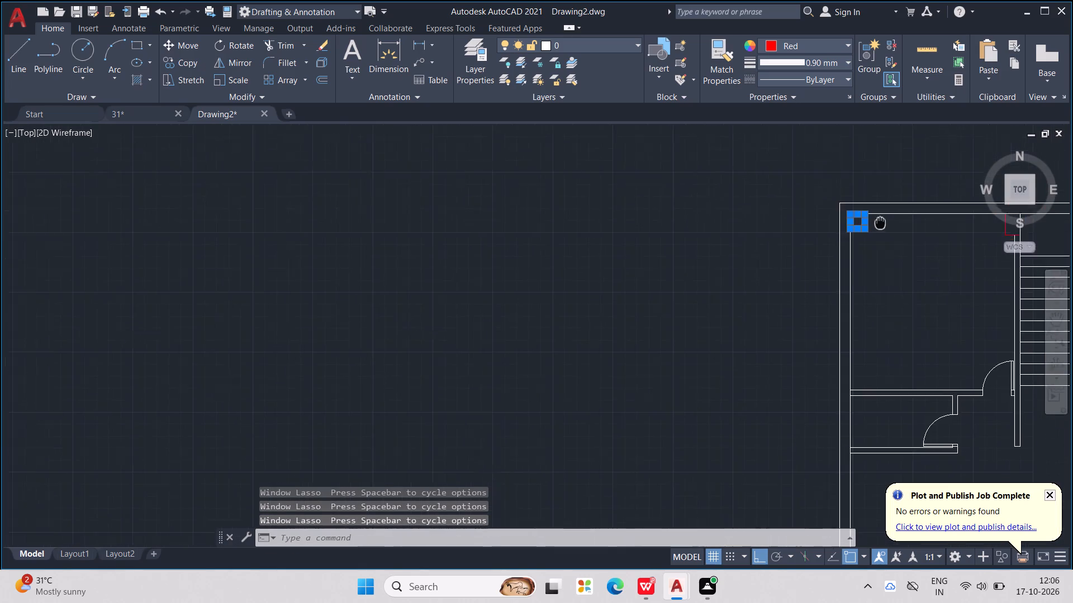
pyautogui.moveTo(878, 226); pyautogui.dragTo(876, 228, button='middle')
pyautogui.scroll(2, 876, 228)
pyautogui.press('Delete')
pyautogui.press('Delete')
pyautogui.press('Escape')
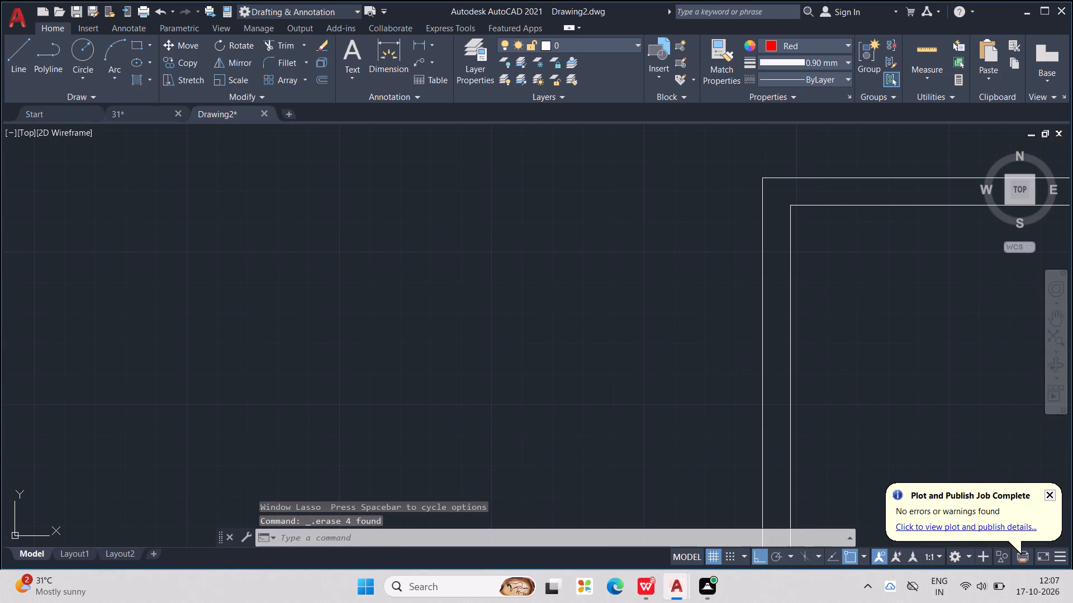
# Paste the copied red 1' square into the upper-left room's outer inside corner, flush with both inner wall lines.
pyautogui.press('Escape')
pyautogui.press('Escape')
pyautogui.hotkey('ctrl', 'v')
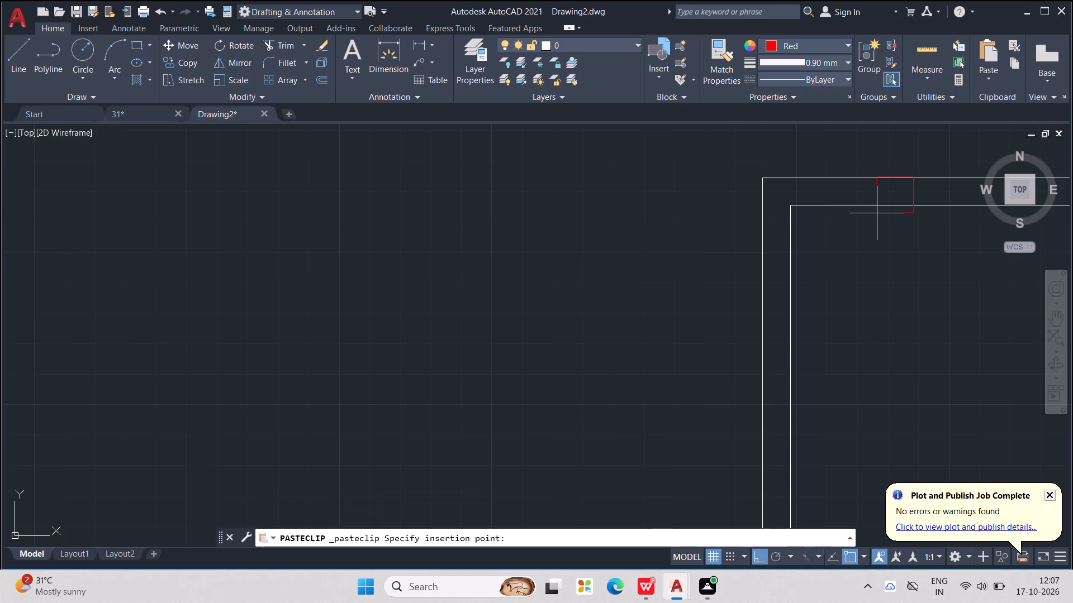
pyautogui.moveTo(854, 251); pyautogui.dragTo(829, 251, button='middle')
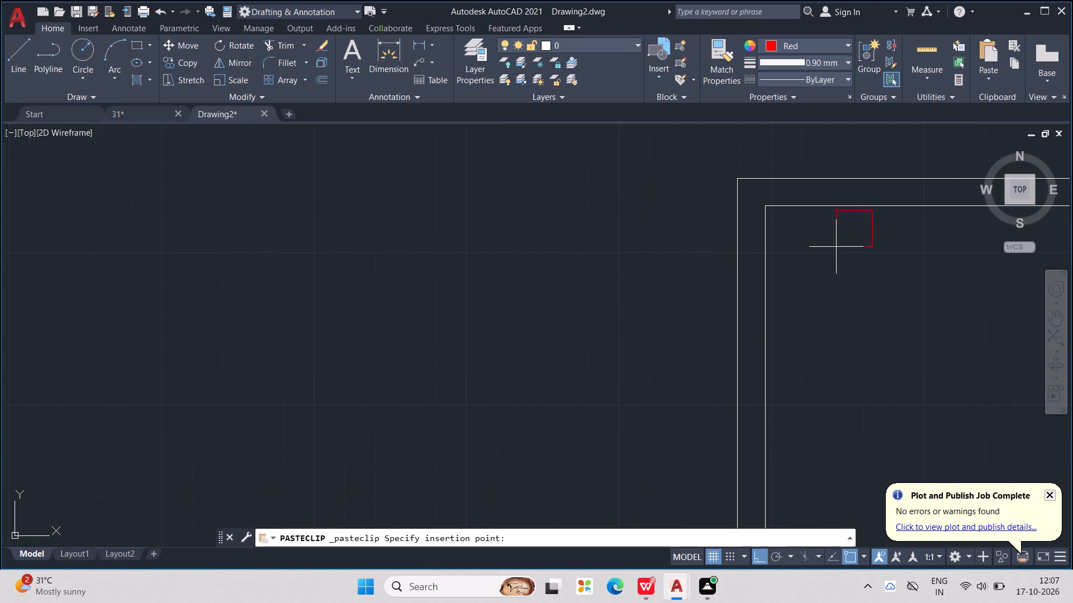
pyautogui.moveTo(838, 238); pyautogui.dragTo(827, 212, button='middle')
pyautogui.scroll(-3, 851, 238)
pyautogui.moveTo(847, 222); pyautogui.dragTo(843, 216, button='middle')
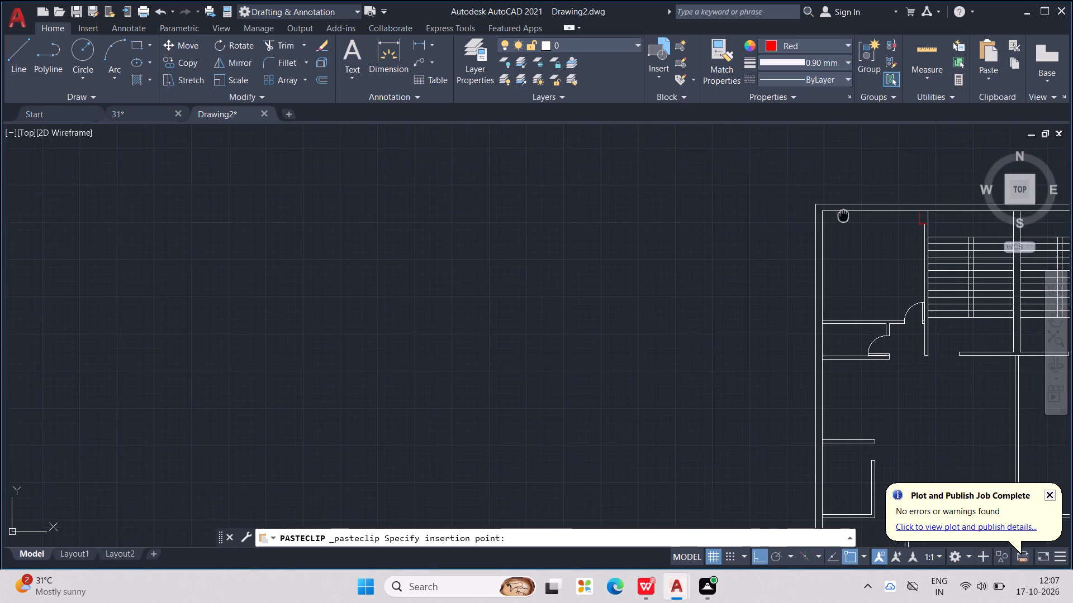
pyautogui.moveTo(843, 216); pyautogui.dragTo(828, 229, button='middle')
pyautogui.scroll(2, 824, 238)
pyautogui.moveTo(824, 238); pyautogui.dragTo(873, 245, button='middle')
pyautogui.scroll(-1, 825, 238)
pyautogui.scroll(2, 861, 247)
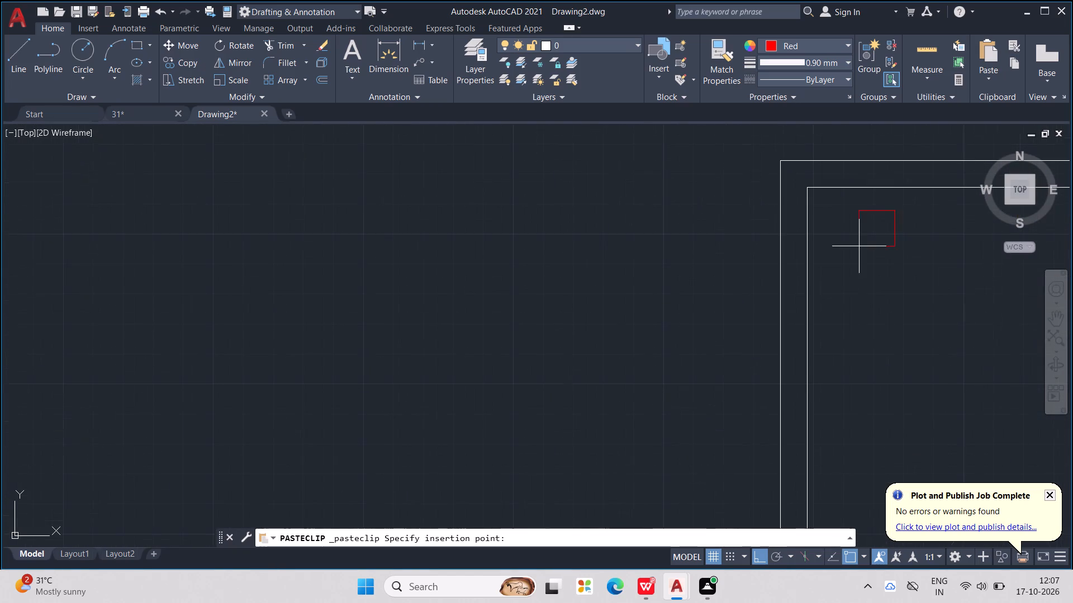
pyautogui.moveTo(854, 244); pyautogui.dragTo(902, 261, button='middle')
pyautogui.scroll(-1, 854, 244)
pyautogui.scroll(1, 876, 251)
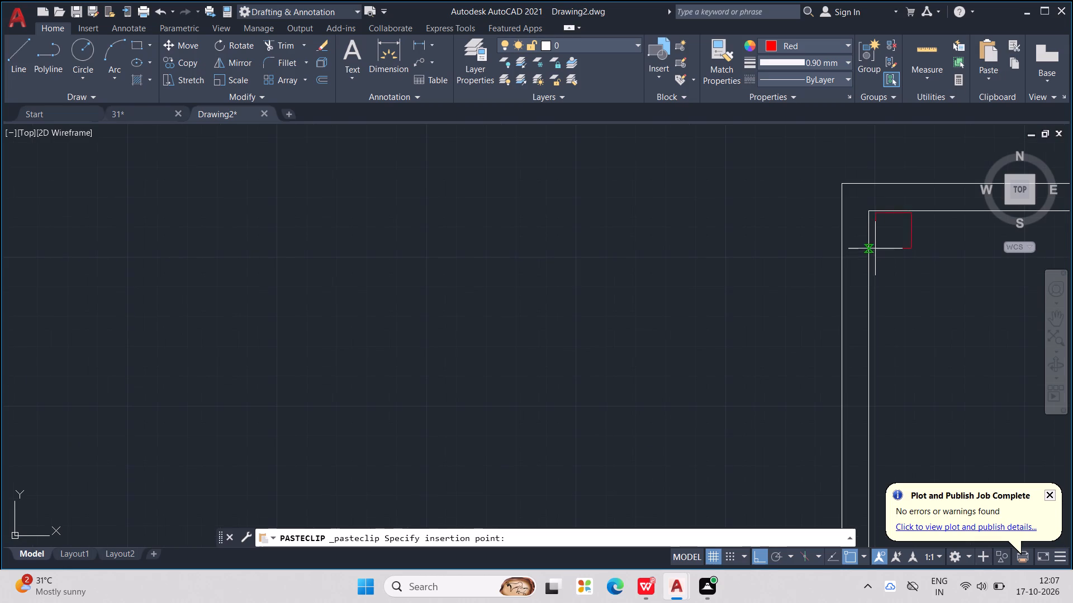
pyautogui.scroll(2, 870, 244)
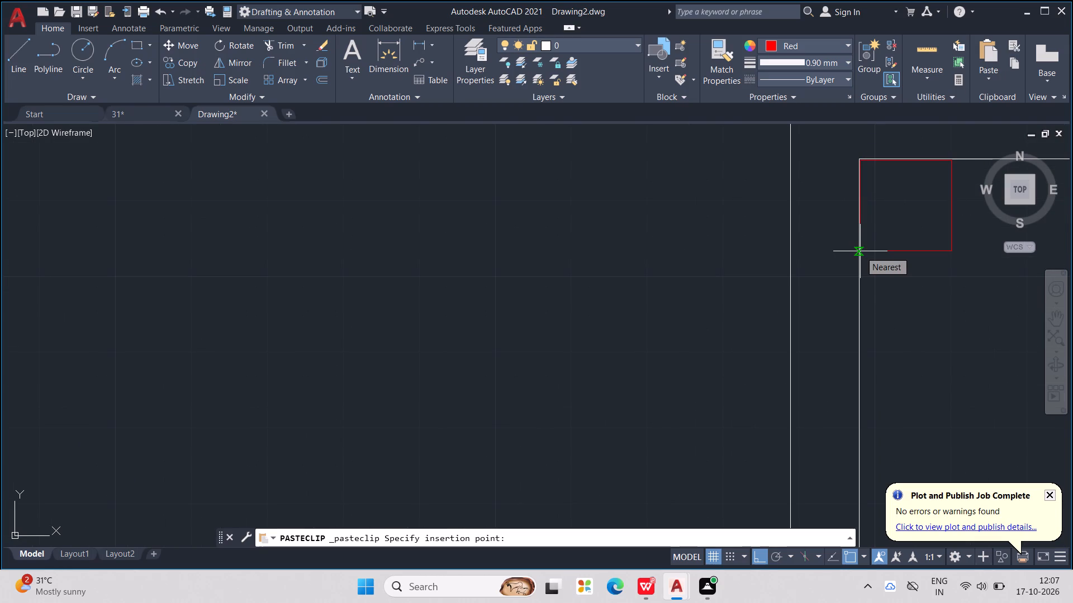
pyautogui.click(860, 251)
pyautogui.moveTo(894, 232); pyautogui.dragTo(871, 248, button='middle')
pyautogui.scroll(-1, 894, 232)
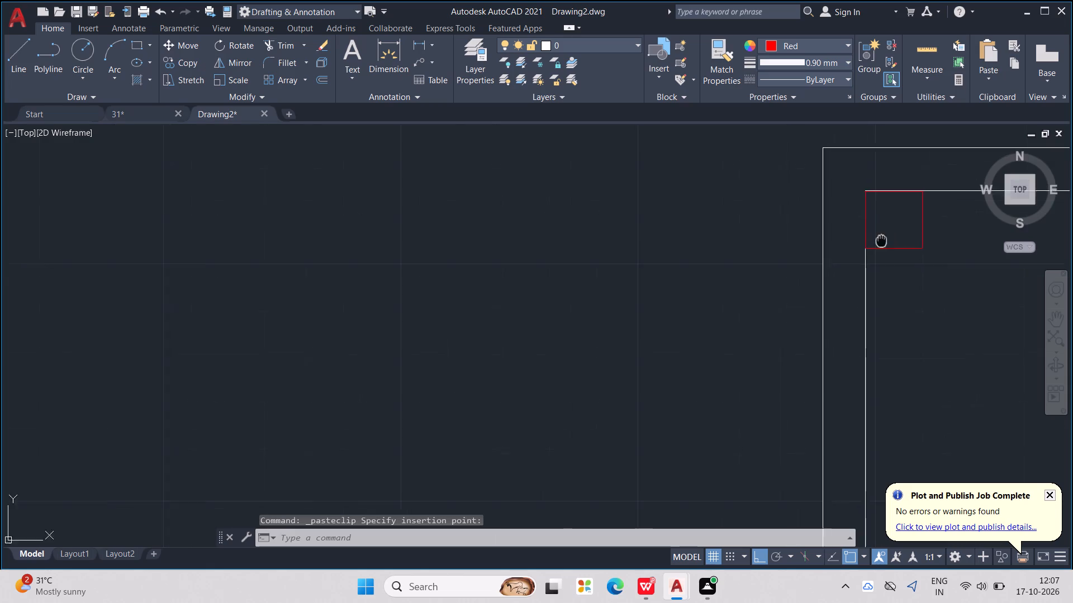
pyautogui.moveTo(871, 248); pyautogui.dragTo(848, 260, button='middle')
pyautogui.scroll(-3, 849, 257)
pyautogui.moveTo(895, 248); pyautogui.dragTo(802, 241, button='middle')
pyautogui.scroll(-3, 801, 243)
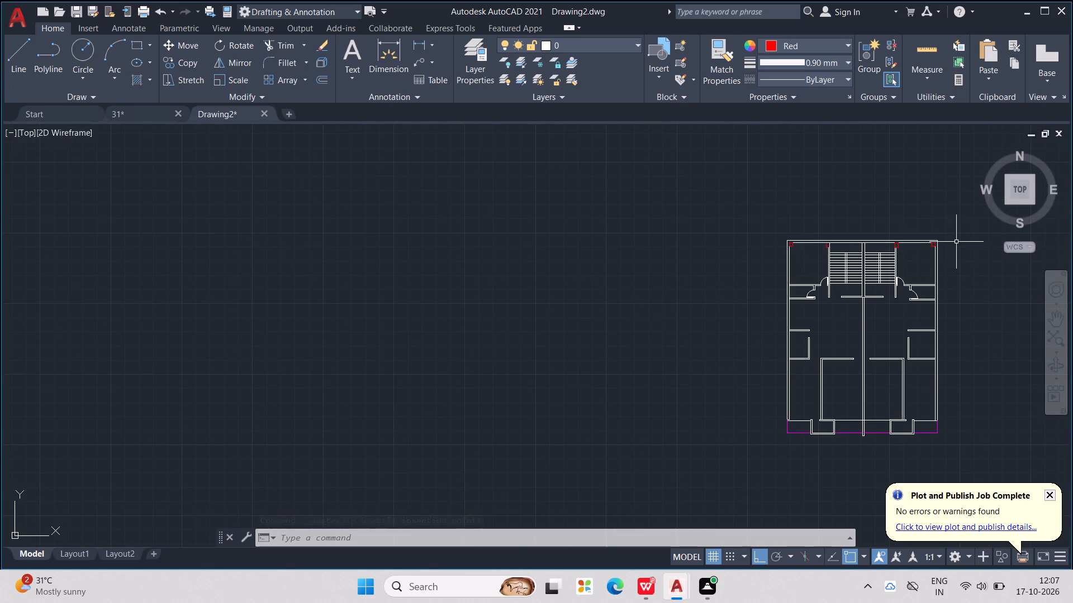
pyautogui.press('Escape')
pyautogui.press('Escape')
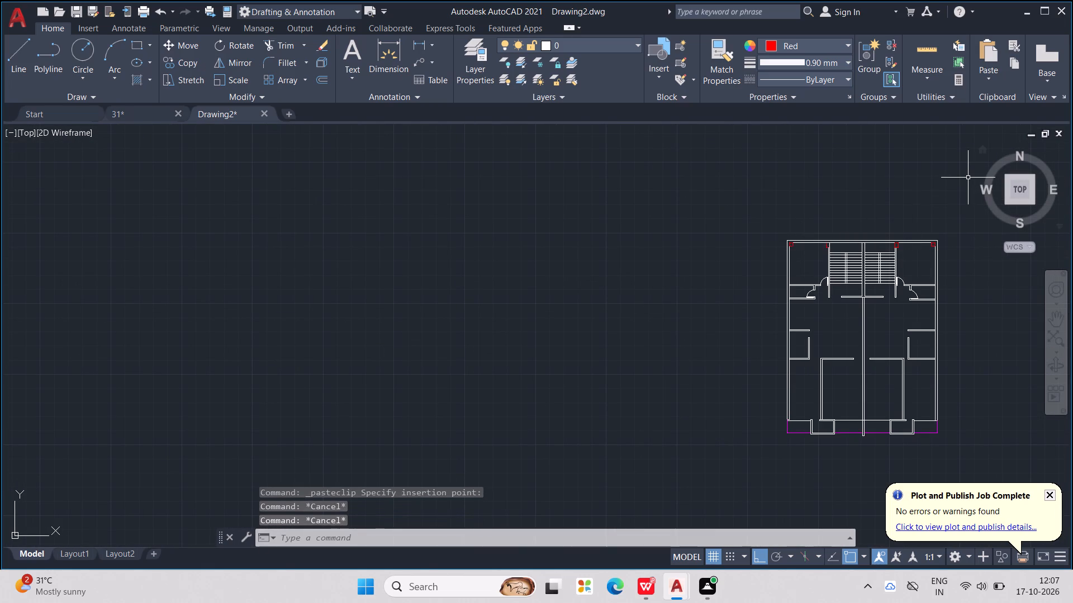
# Draw a red rectangle with lines across the full thickness of the central stair wall's upper end, 1.5' deep from the top wall's inner line.
pyautogui.press('l')
pyautogui.press('Return')
pyautogui.scroll(1, 944, 154)
pyautogui.moveTo(936, 180); pyautogui.dragTo(963, 175, button='middle')
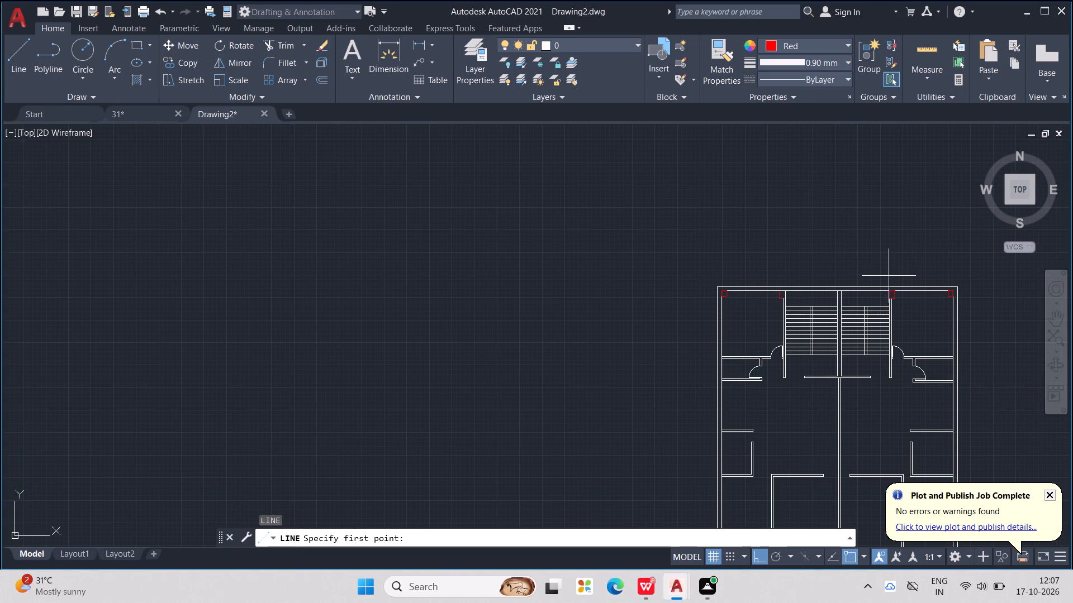
pyautogui.scroll(1, 888, 276)
pyautogui.moveTo(887, 274); pyautogui.dragTo(919, 199, button='middle')
pyautogui.scroll(2, 887, 234)
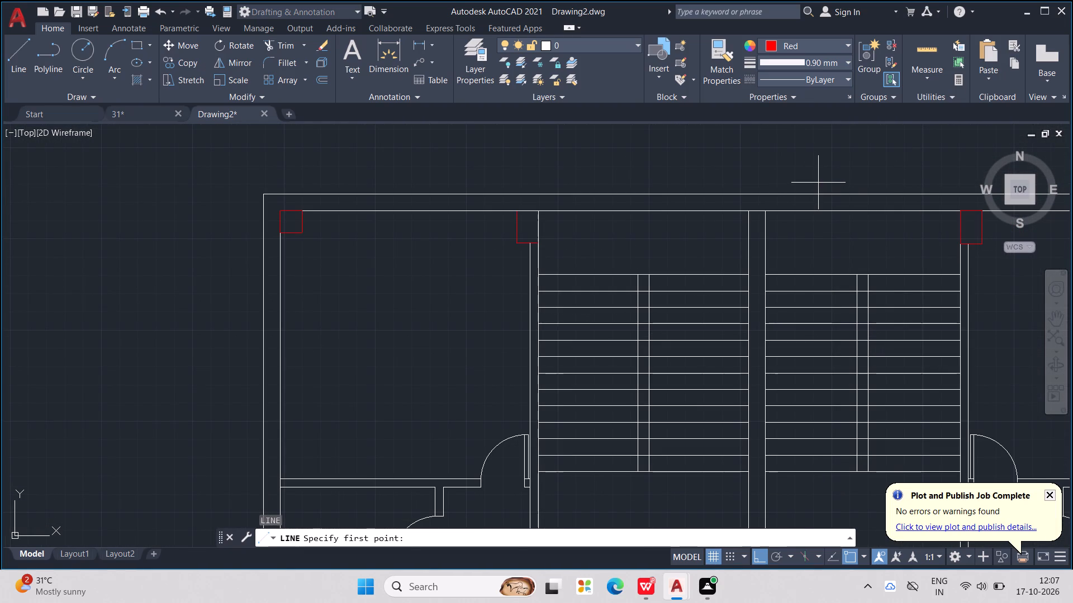
pyautogui.moveTo(814, 198); pyautogui.dragTo(903, 190, button='middle')
pyautogui.scroll(1, 860, 205)
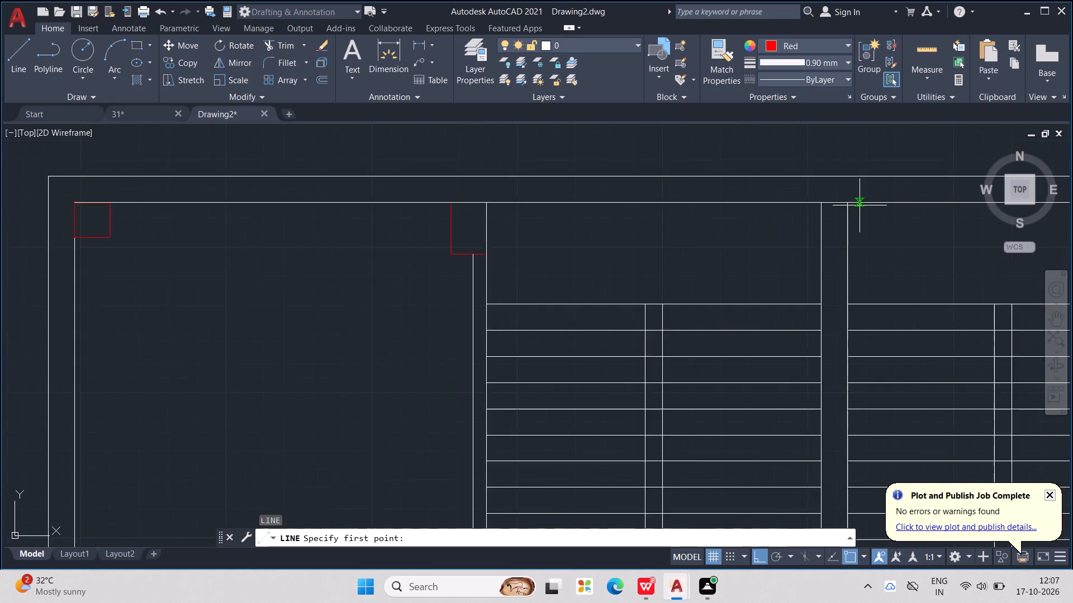
pyautogui.scroll(1, 860, 205)
pyautogui.click(842, 205)
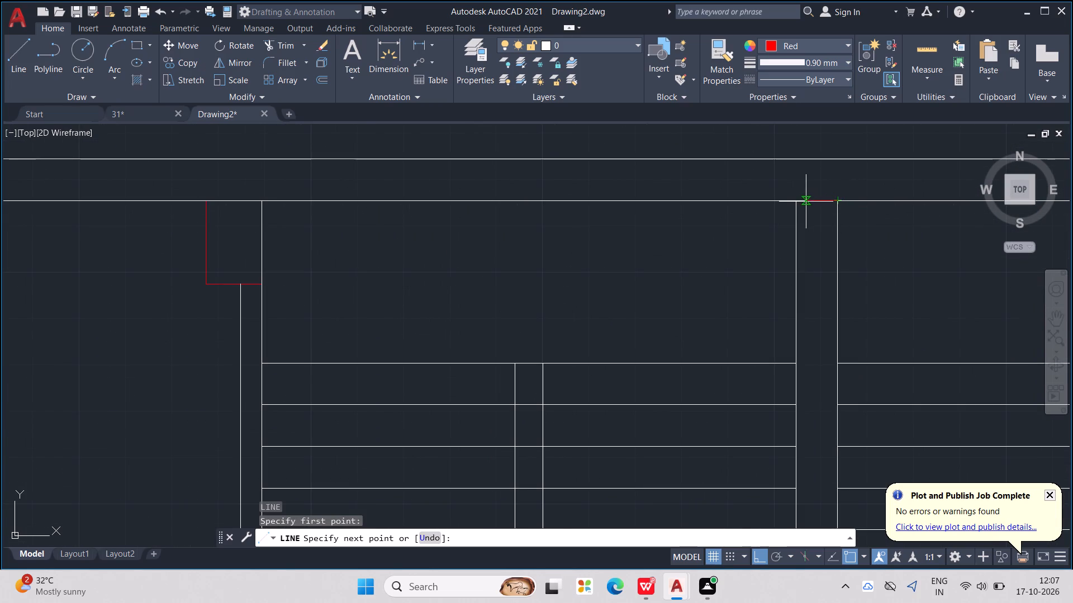
pyautogui.click(792, 205)
pyautogui.middleClick(811, 219)
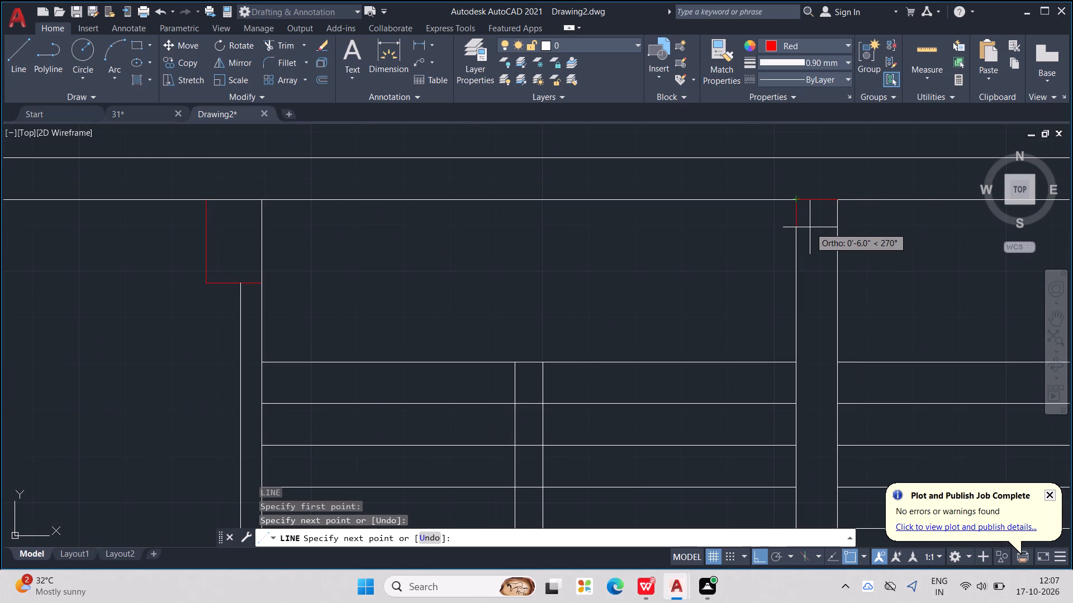
pyautogui.write('1.5"')
pyautogui.press('BackSpace')
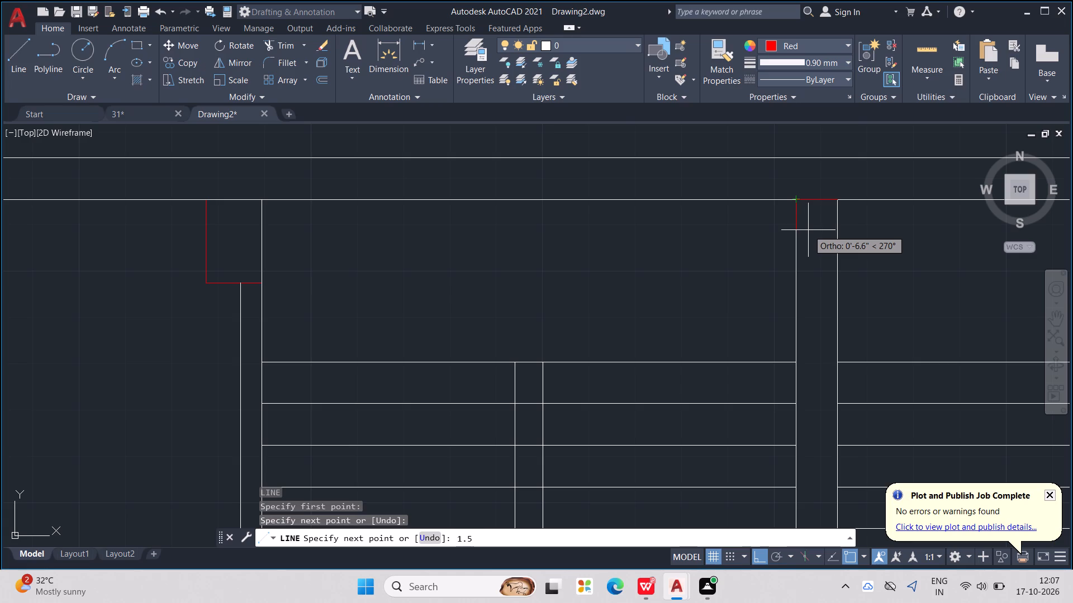
pyautogui.press("'")
pyautogui.press('Return')
pyautogui.scroll(-1, 806, 237)
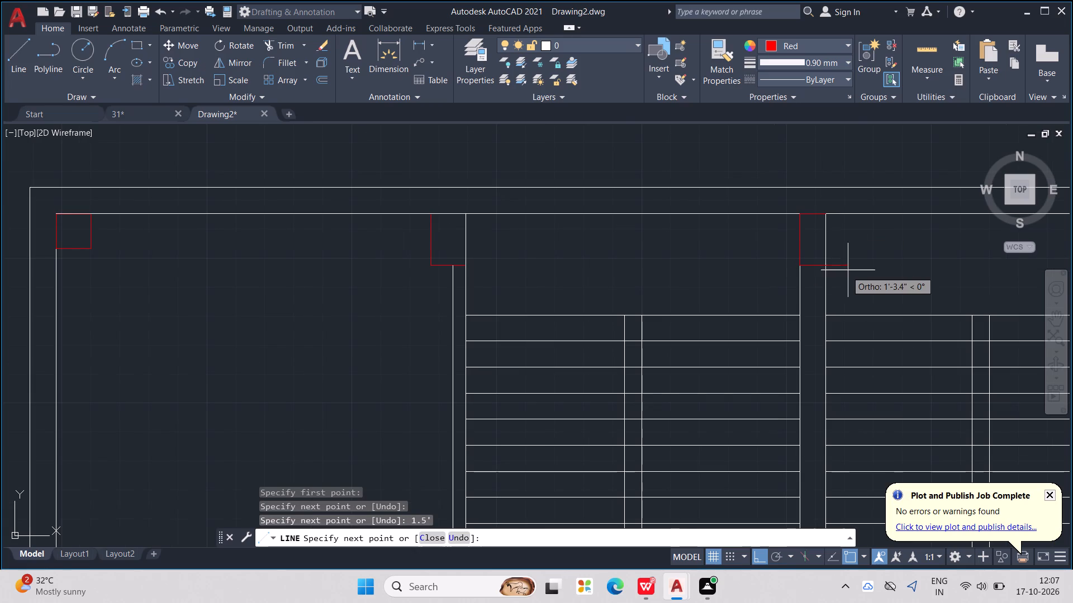
pyautogui.press('1')
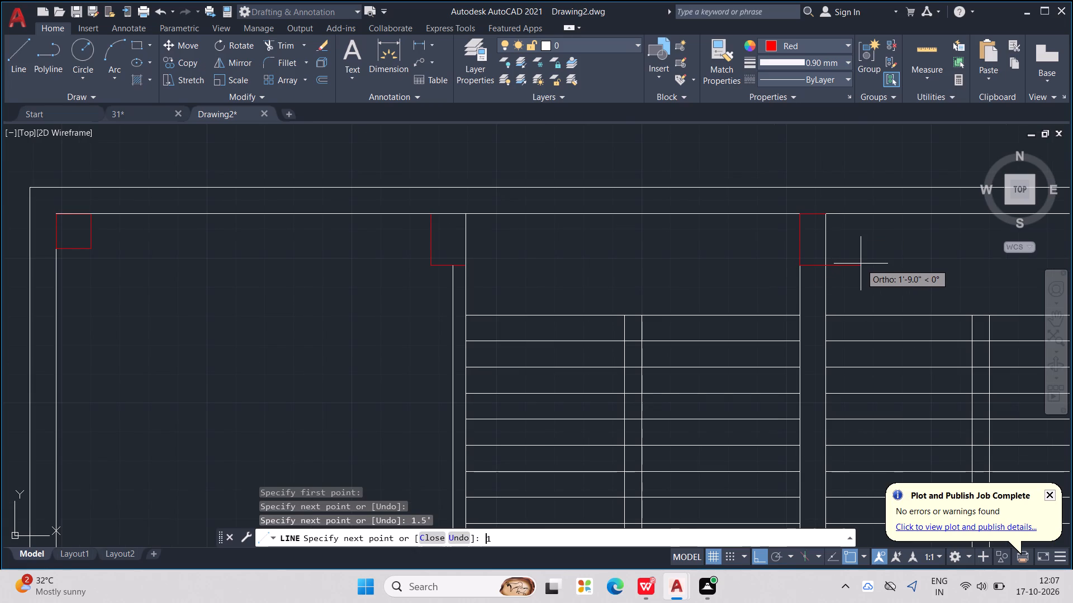
pyautogui.press('BackSpace')
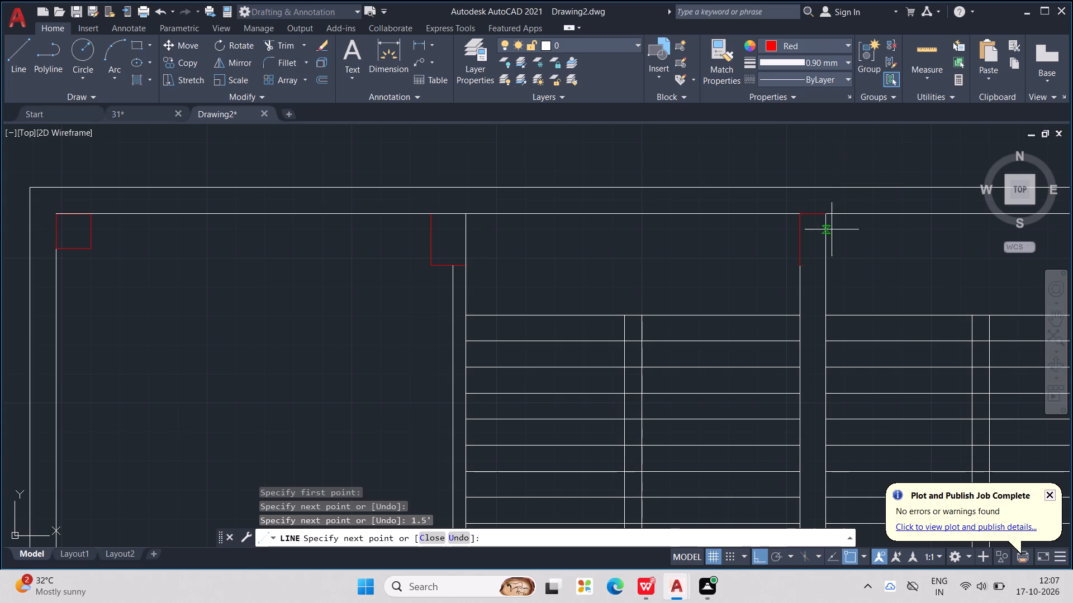
pyautogui.scroll(2, 836, 244)
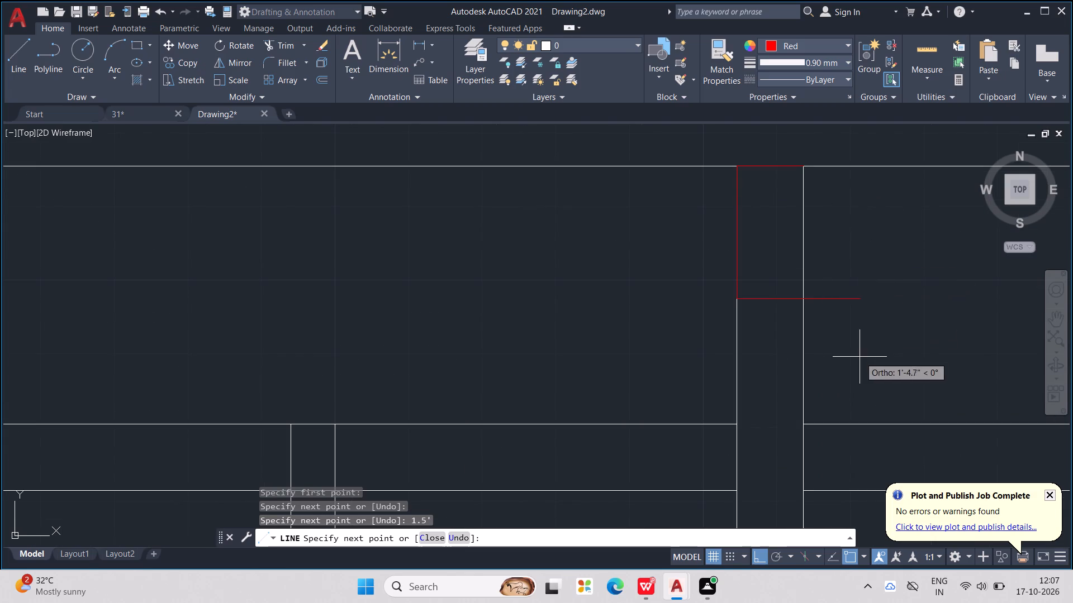
pyautogui.scroll(-3, 924, 250)
pyautogui.scroll(-2, 883, 379)
pyautogui.moveTo(883, 377); pyautogui.dragTo(883, 357, button='middle')
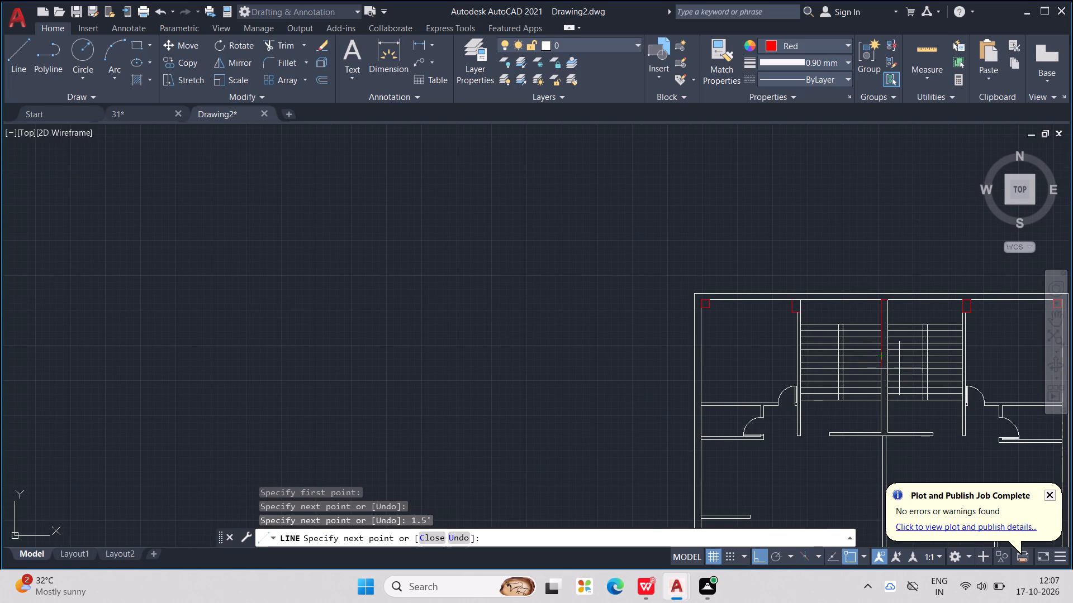
pyautogui.scroll(4, 902, 316)
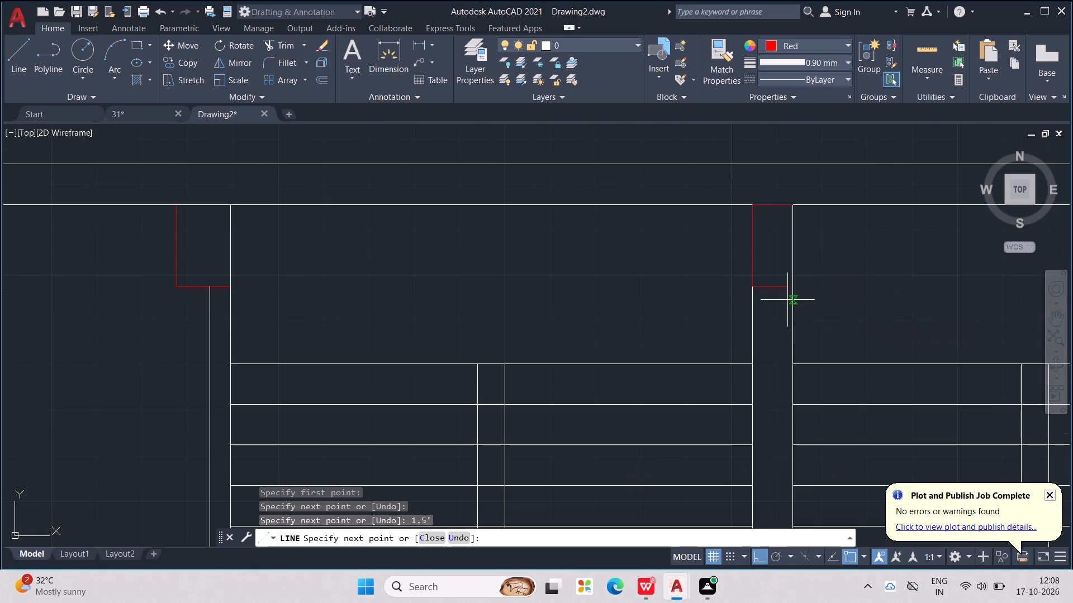
pyautogui.click(795, 288)
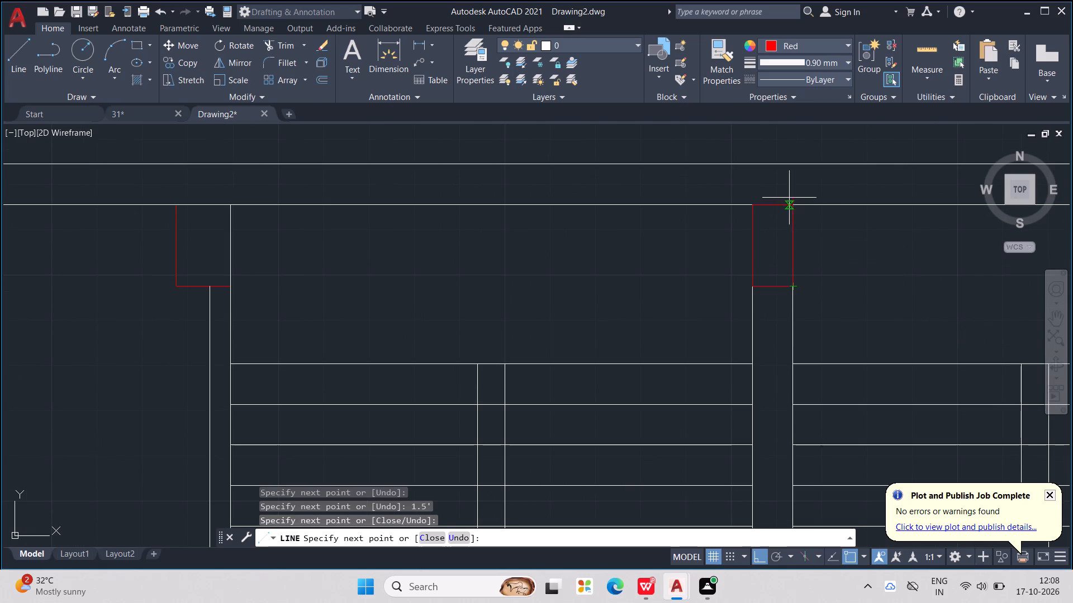
pyautogui.click(794, 207)
pyautogui.scroll(-3, 794, 208)
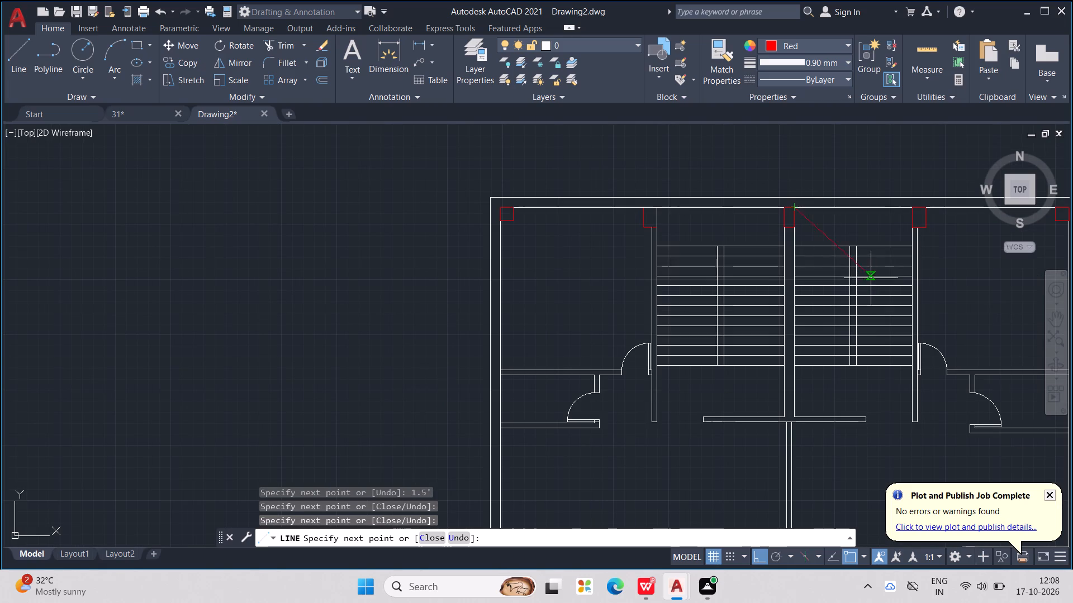
pyautogui.press('Escape')
pyautogui.press('Escape')
pyautogui.press('Escape')
pyautogui.scroll(-2, 856, 205)
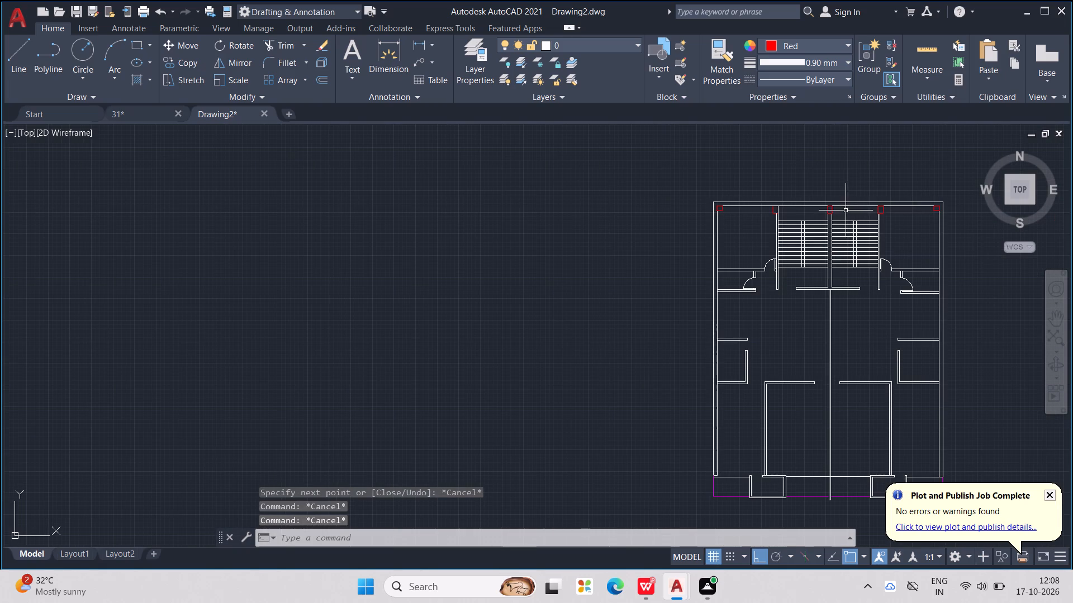
# Copy the red 1' by 1.5' rectangle from the left stair wall's upper end and paste it at that wall's lower end, flush with its stair-side corner.
pyautogui.scroll(1, 741, 217)
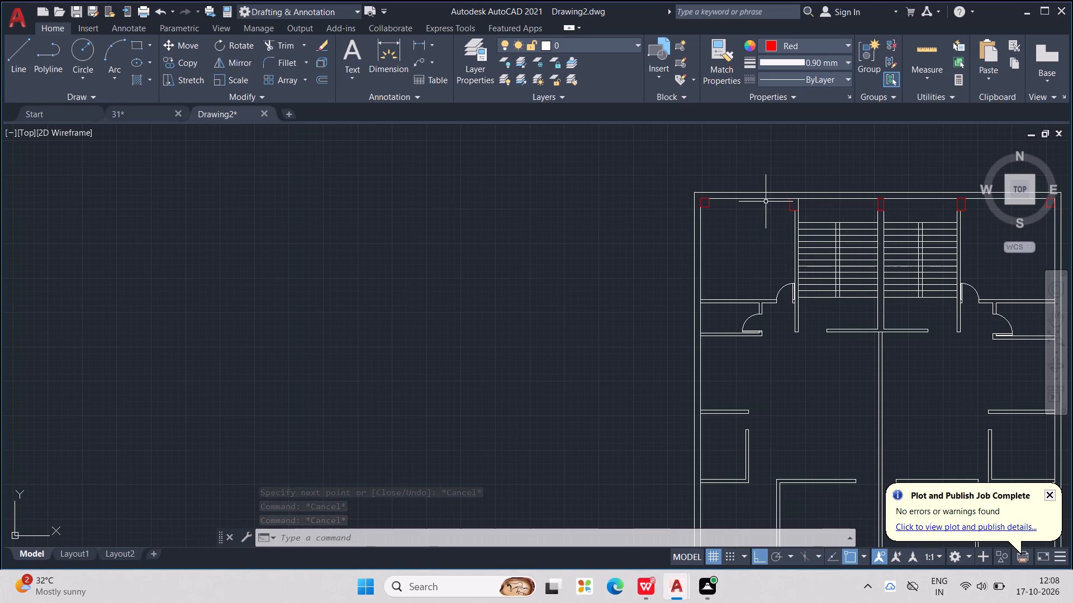
pyautogui.scroll(-1, 766, 202)
pyautogui.middleClick(766, 202)
pyautogui.scroll(-1, 766, 202)
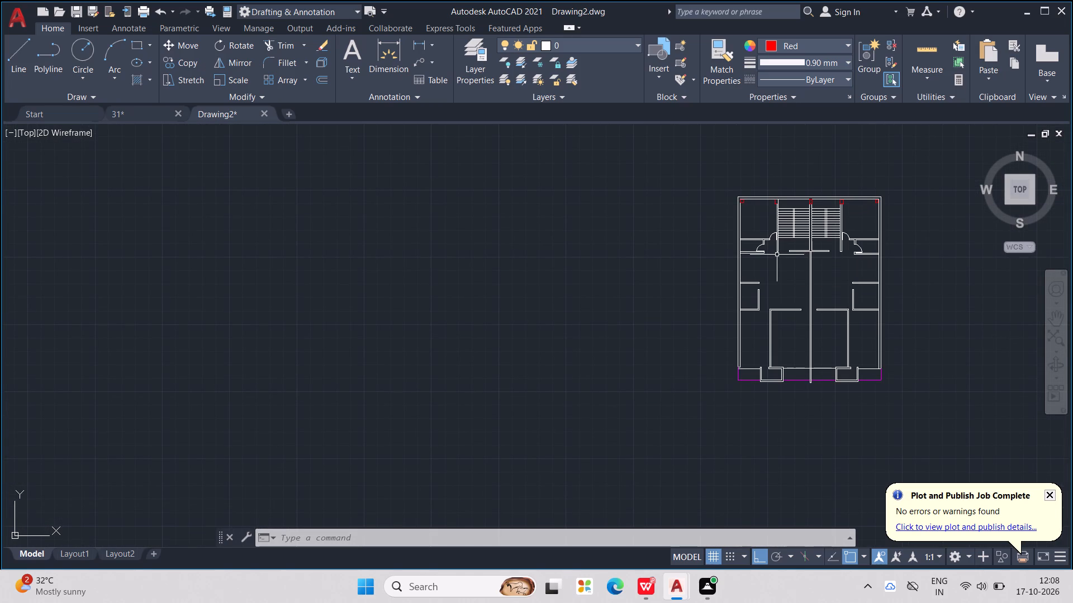
pyautogui.scroll(2, 766, 206)
pyautogui.moveTo(757, 179); pyautogui.dragTo(818, 173)
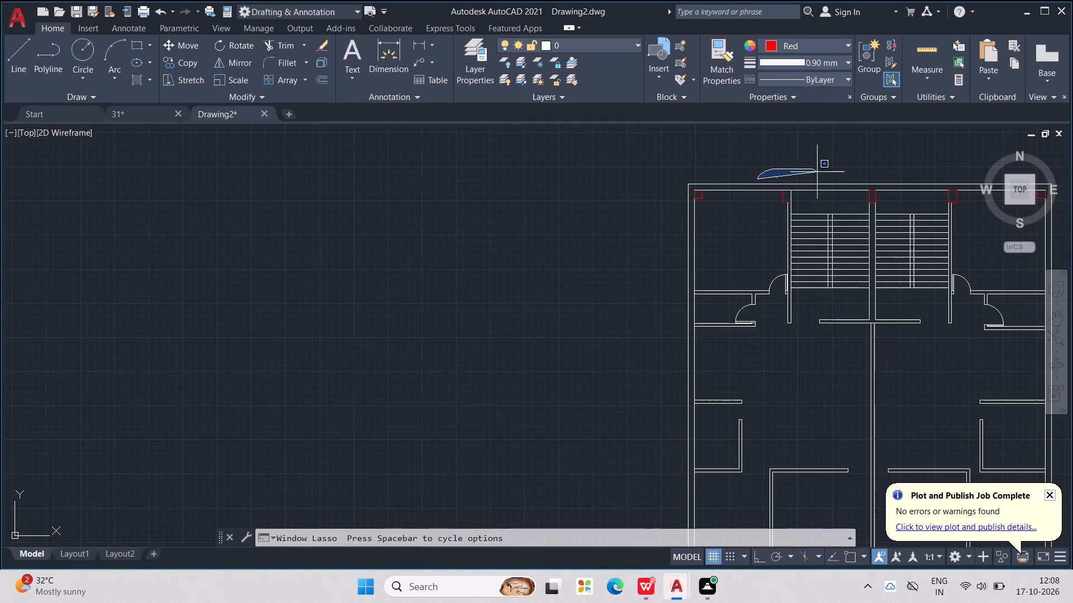
pyautogui.moveTo(818, 173); pyautogui.dragTo(783, 226)
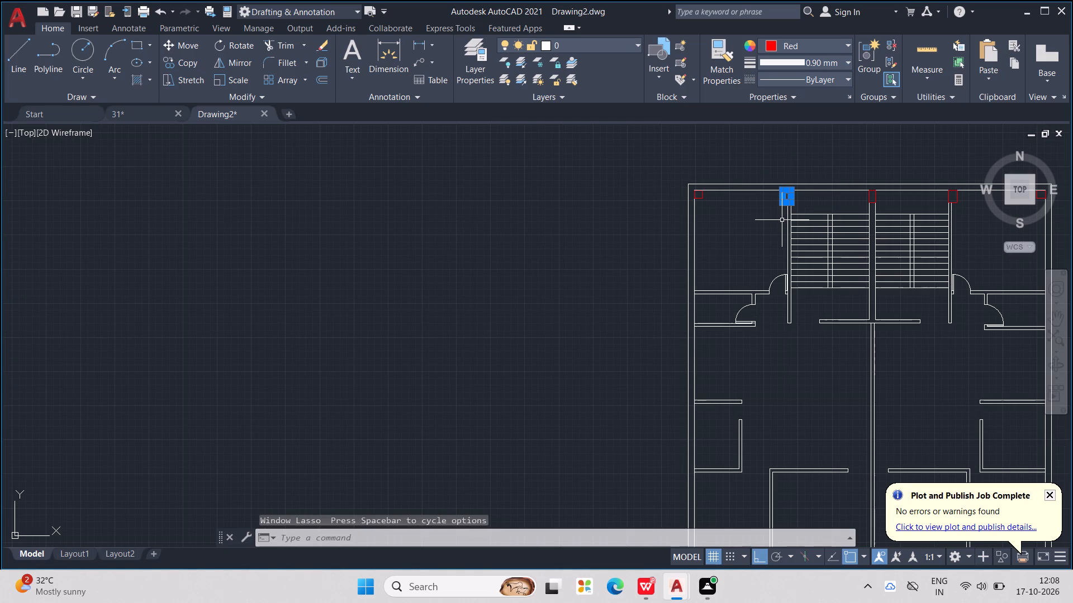
pyautogui.hotkey('ctrl', 'c')
pyautogui.hotkey('ctrl', 'v')
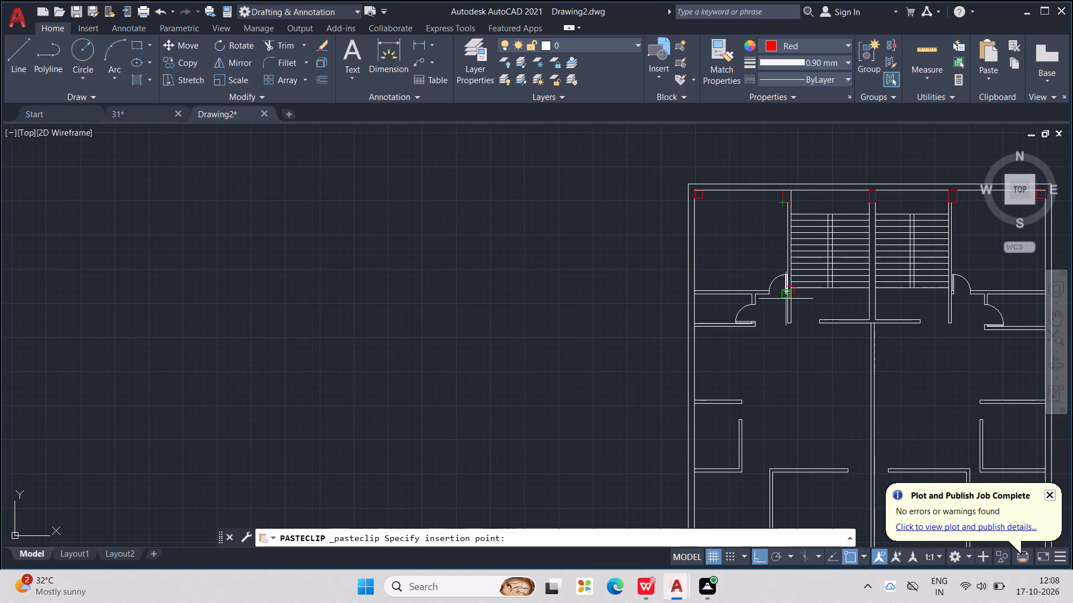
pyautogui.scroll(2, 786, 299)
pyautogui.scroll(2, 794, 361)
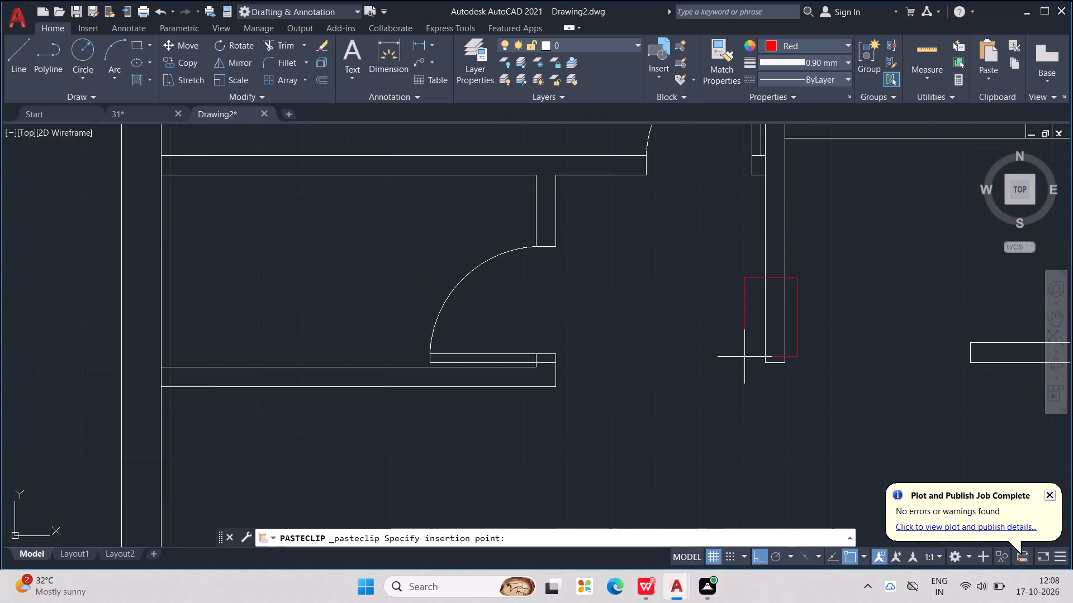
pyautogui.scroll(1, 739, 365)
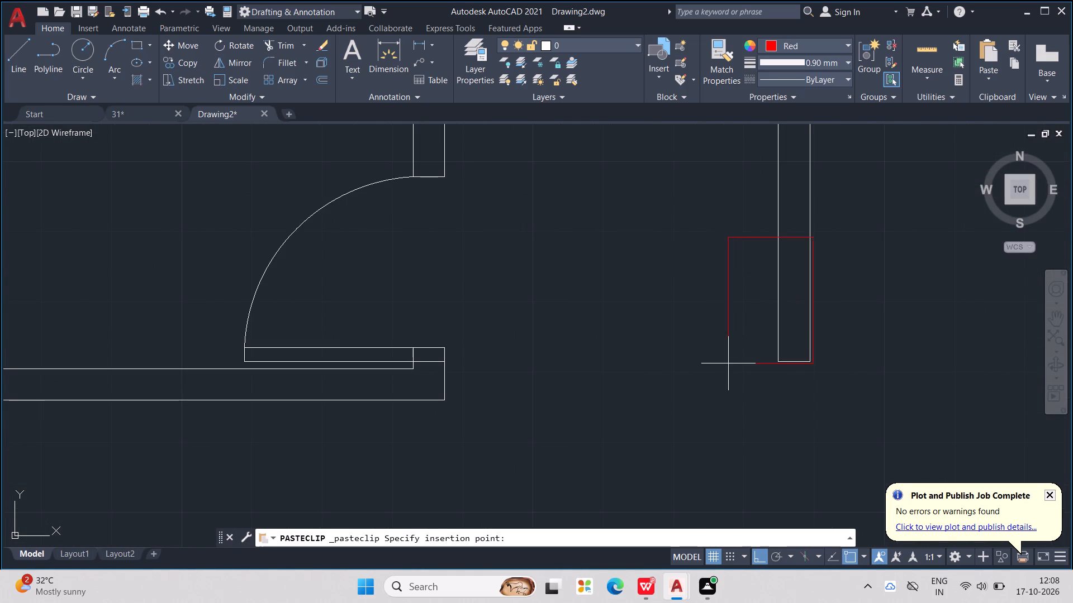
pyautogui.click(725, 362)
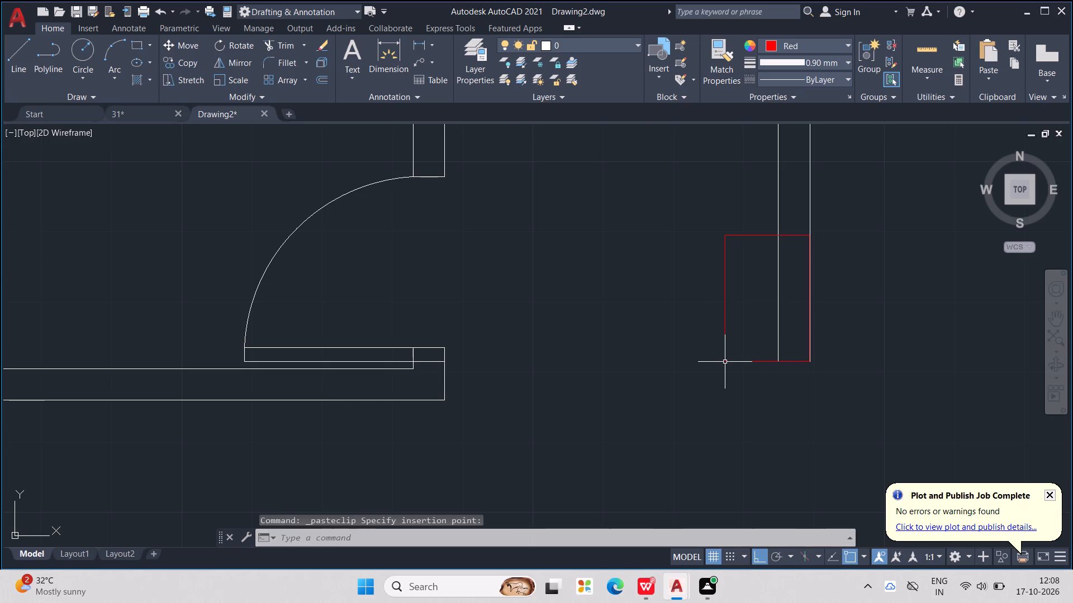
# Copy the red 1.5' deep rectangle from the central stair wall's upper end and paste it at that wall's lower end, flush with the cross wall's lower line.
pyautogui.scroll(-2, 725, 362)
pyautogui.moveTo(742, 364); pyautogui.dragTo(667, 415, button='middle')
pyautogui.scroll(-1, 742, 364)
pyautogui.scroll(-2, 678, 399)
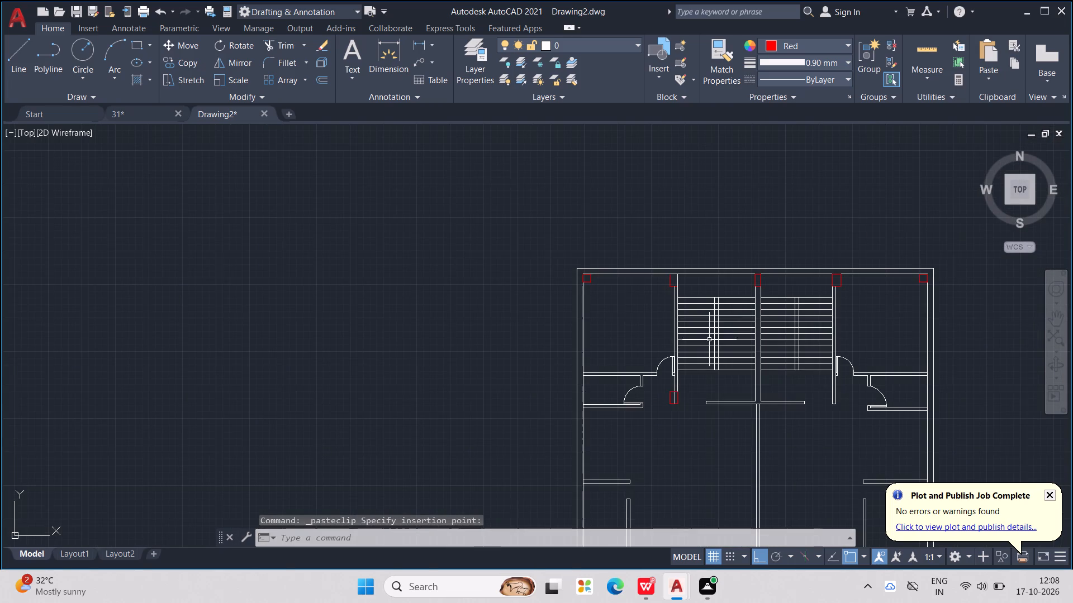
pyautogui.scroll(2, 753, 290)
pyautogui.moveTo(695, 252); pyautogui.dragTo(830, 236)
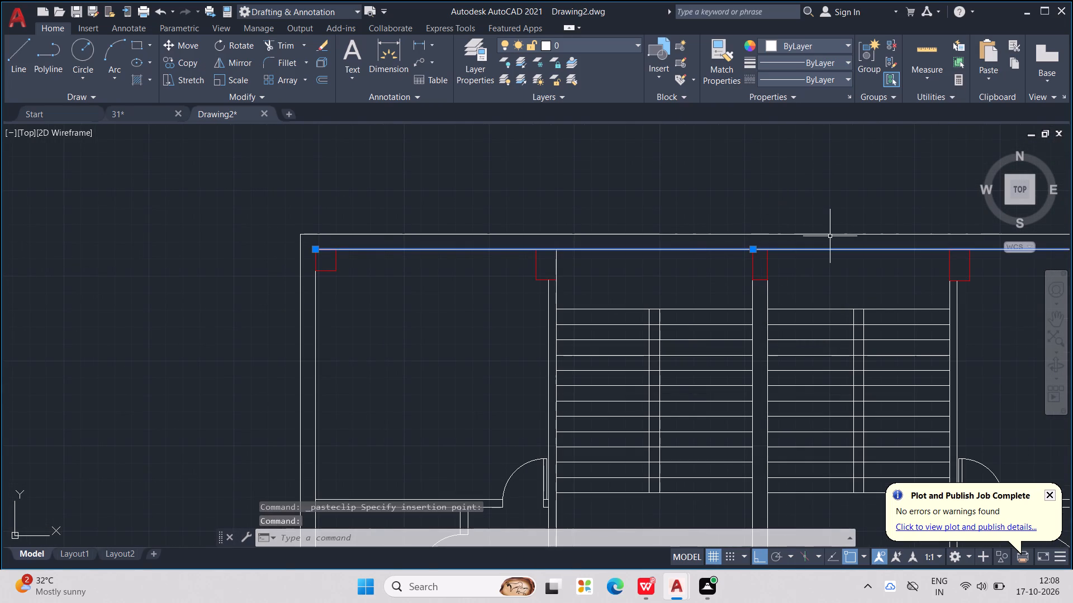
pyautogui.press('Escape')
pyautogui.moveTo(701, 228); pyautogui.dragTo(741, 338)
pyautogui.hotkey('ctrl', 'c')
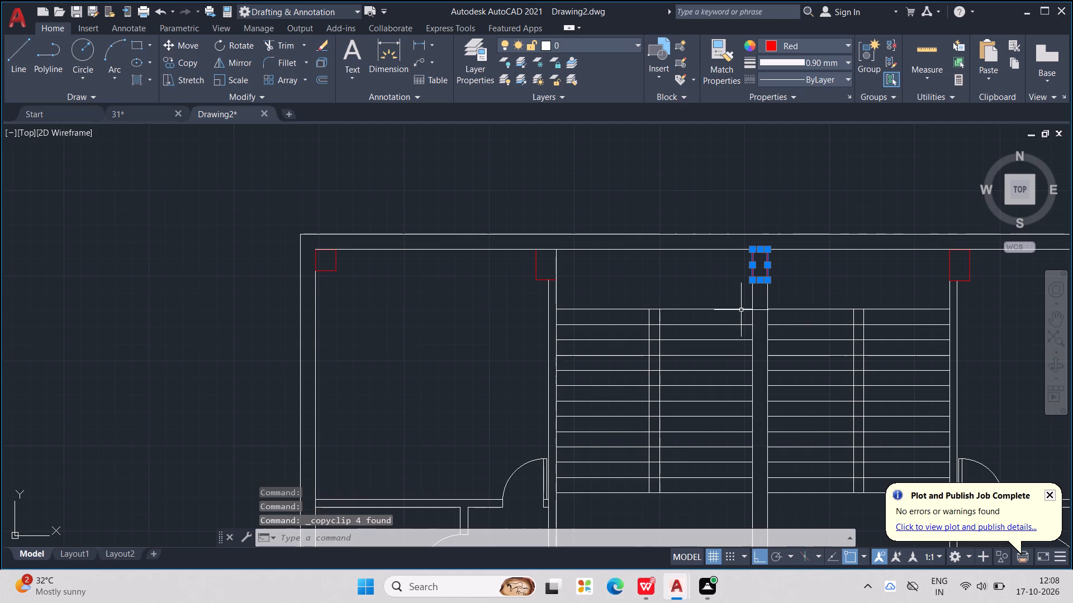
pyautogui.hotkey('ctrl', 'v')
pyautogui.scroll(-1, 740, 310)
pyautogui.moveTo(740, 310); pyautogui.dragTo(726, 245, button='middle')
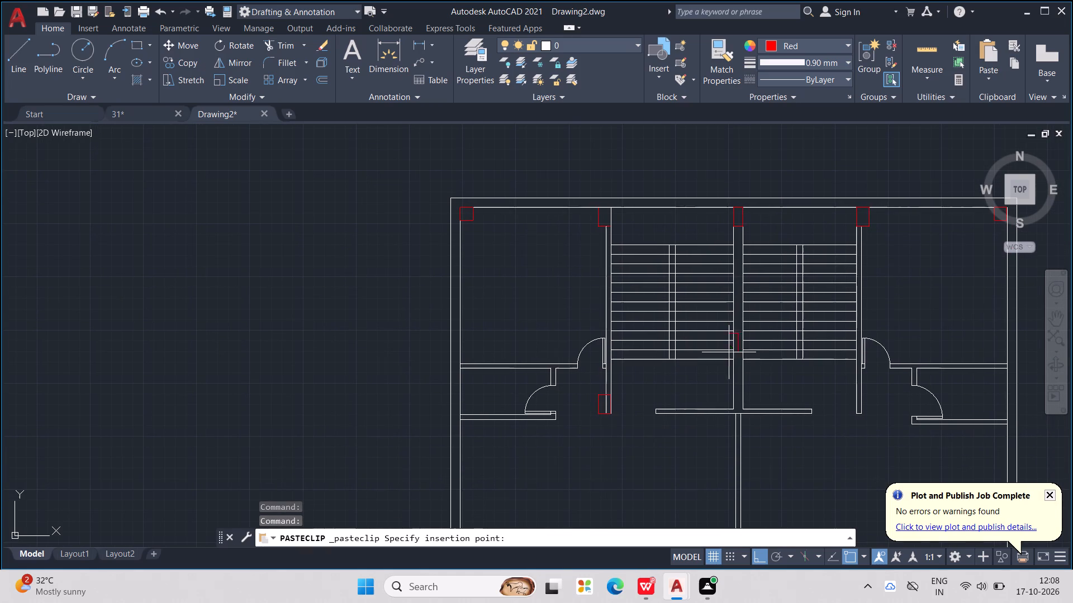
pyautogui.scroll(2, 734, 368)
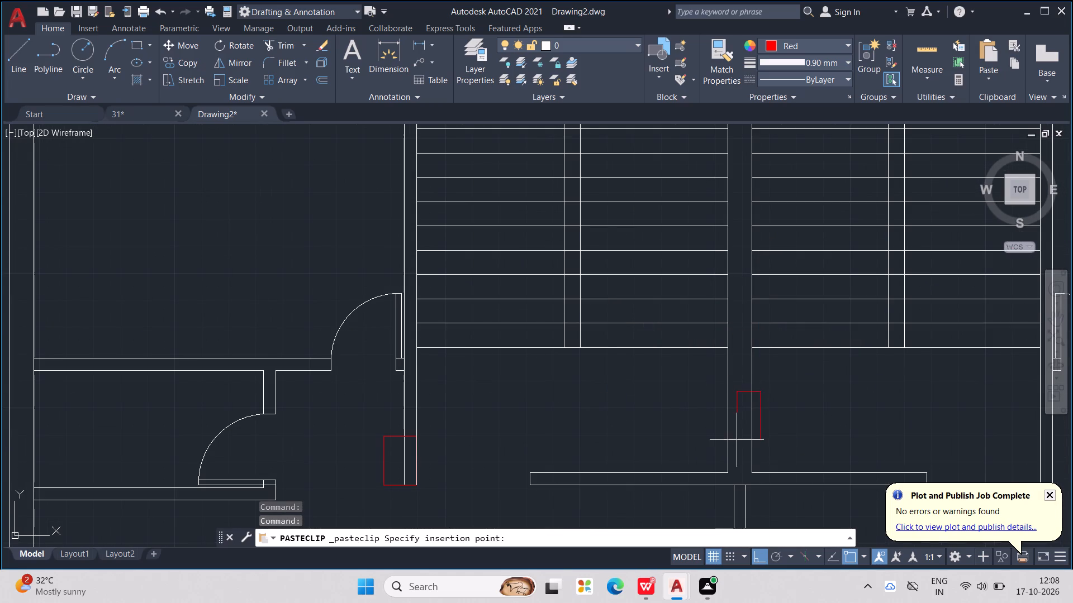
pyautogui.moveTo(733, 437); pyautogui.dragTo(718, 359, button='middle')
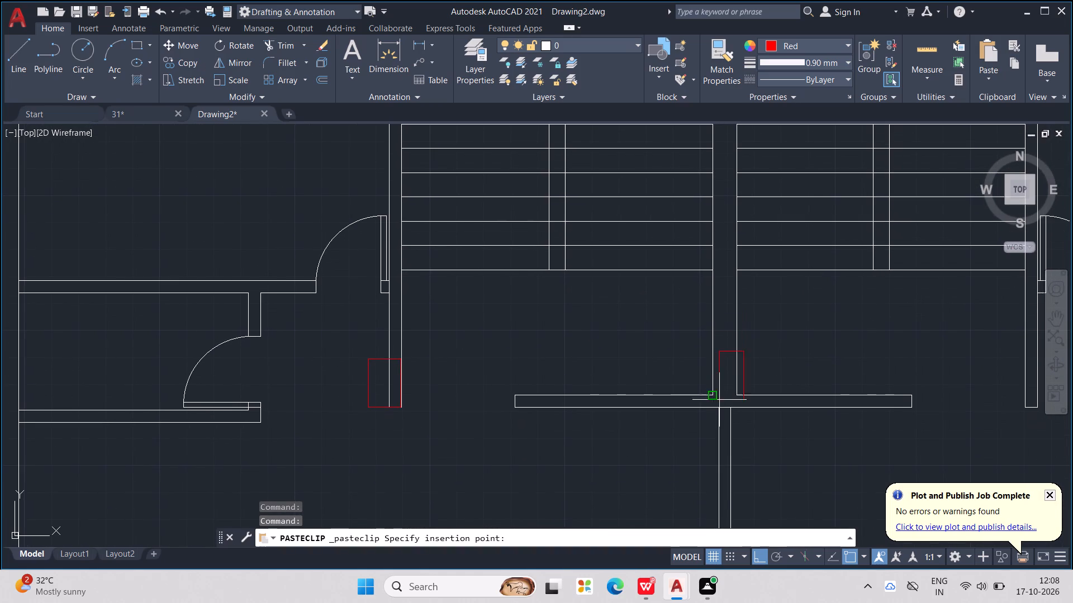
pyautogui.click(709, 405)
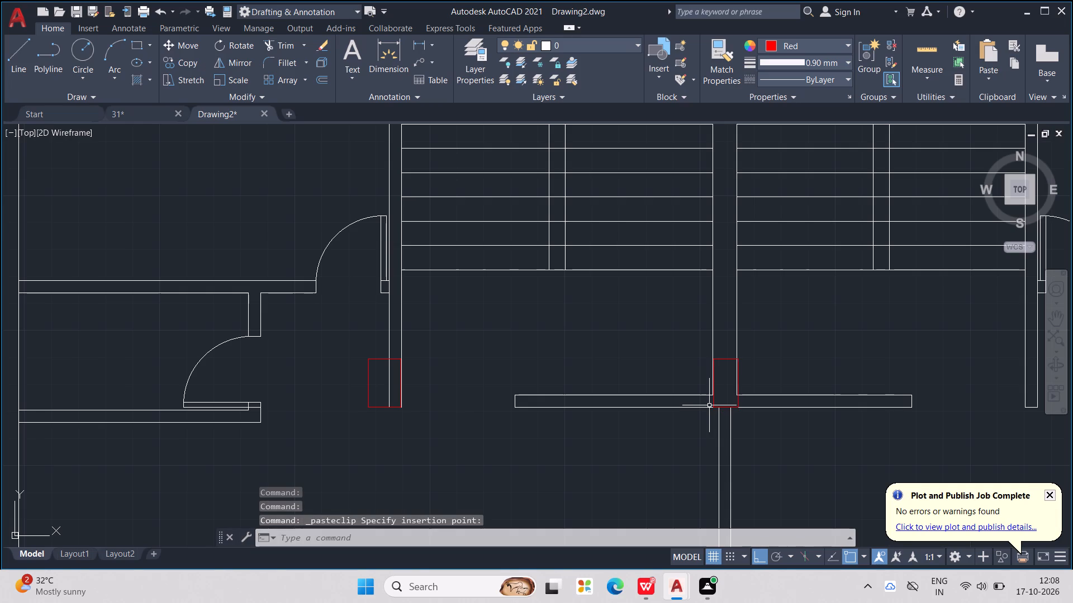
pyautogui.scroll(2, 762, 417)
pyautogui.scroll(-2, 762, 410)
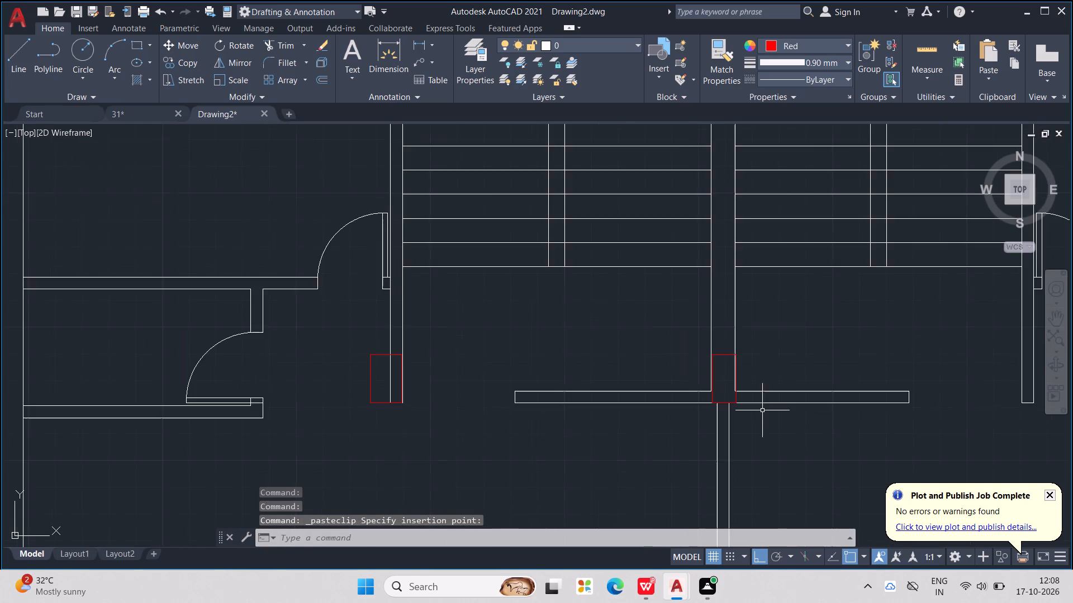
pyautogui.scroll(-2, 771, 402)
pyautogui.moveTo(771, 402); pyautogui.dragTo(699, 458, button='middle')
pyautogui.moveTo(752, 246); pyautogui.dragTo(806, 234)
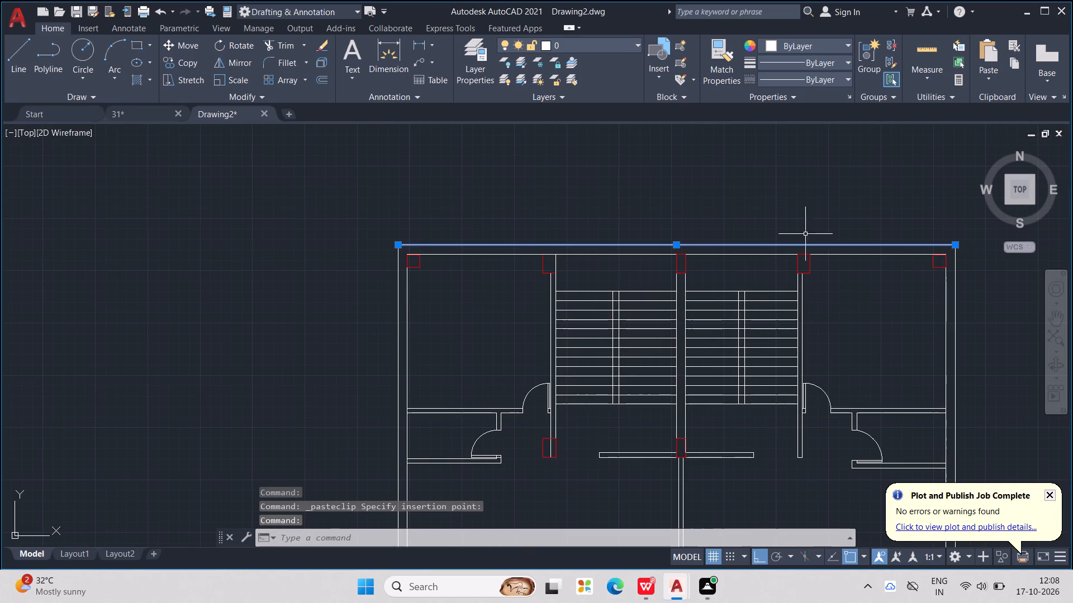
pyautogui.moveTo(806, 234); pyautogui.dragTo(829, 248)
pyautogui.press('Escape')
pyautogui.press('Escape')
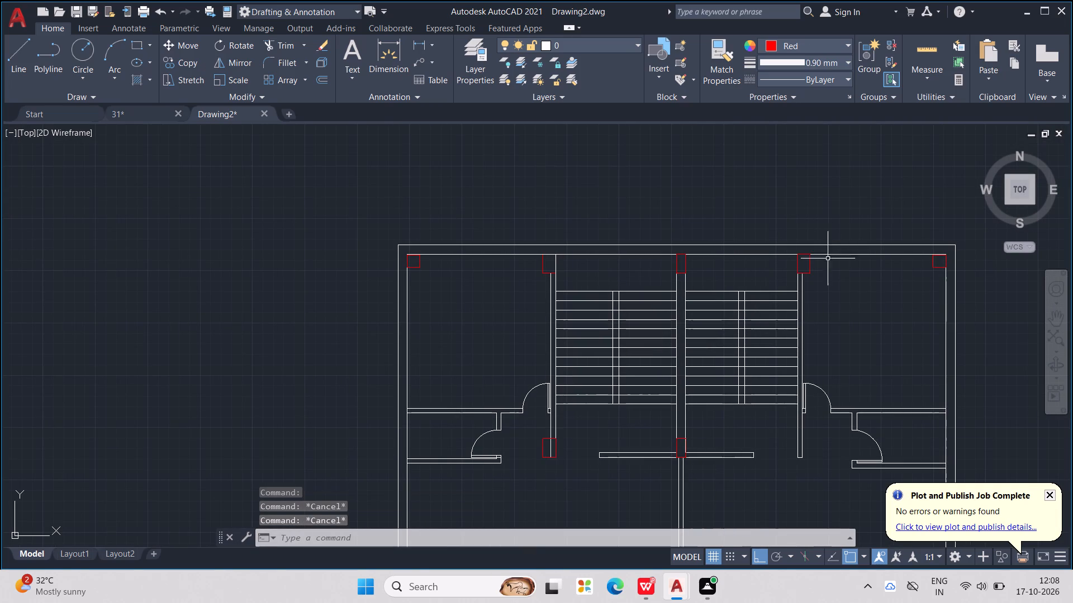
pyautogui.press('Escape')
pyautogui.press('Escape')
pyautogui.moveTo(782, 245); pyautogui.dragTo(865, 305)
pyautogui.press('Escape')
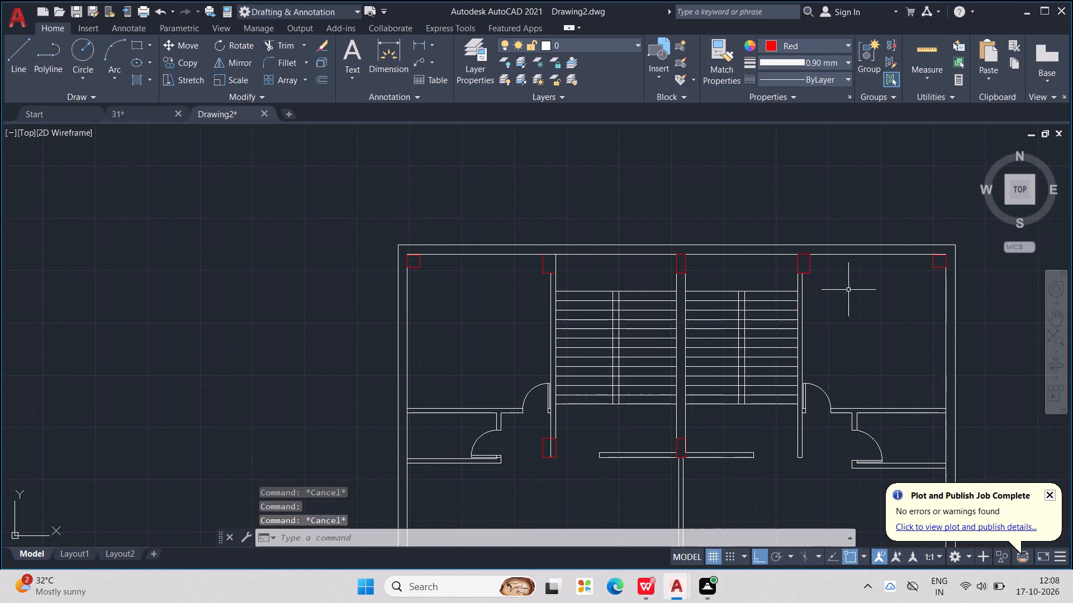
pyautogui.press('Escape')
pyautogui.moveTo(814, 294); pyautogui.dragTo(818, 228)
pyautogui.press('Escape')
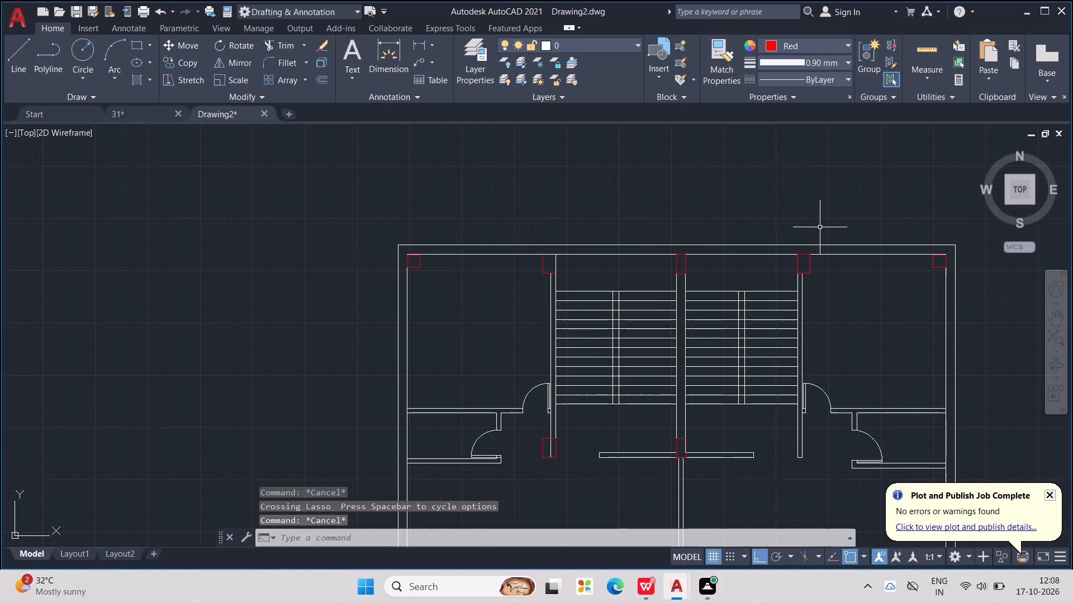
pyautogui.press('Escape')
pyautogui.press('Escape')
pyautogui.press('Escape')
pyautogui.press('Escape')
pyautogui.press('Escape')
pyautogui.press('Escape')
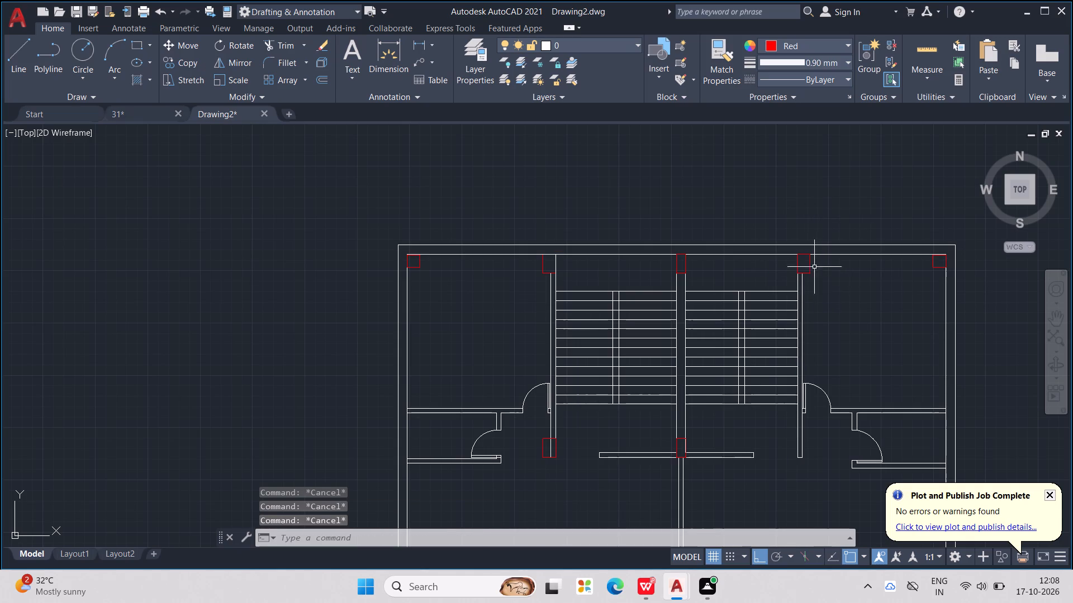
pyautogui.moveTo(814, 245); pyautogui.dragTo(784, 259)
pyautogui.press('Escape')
# Copy the red rectangle from the right stair wall's upper end and paste it at that wall's lower end, flush with its stair-side corner.
pyautogui.moveTo(782, 259); pyautogui.dragTo(819, 252)
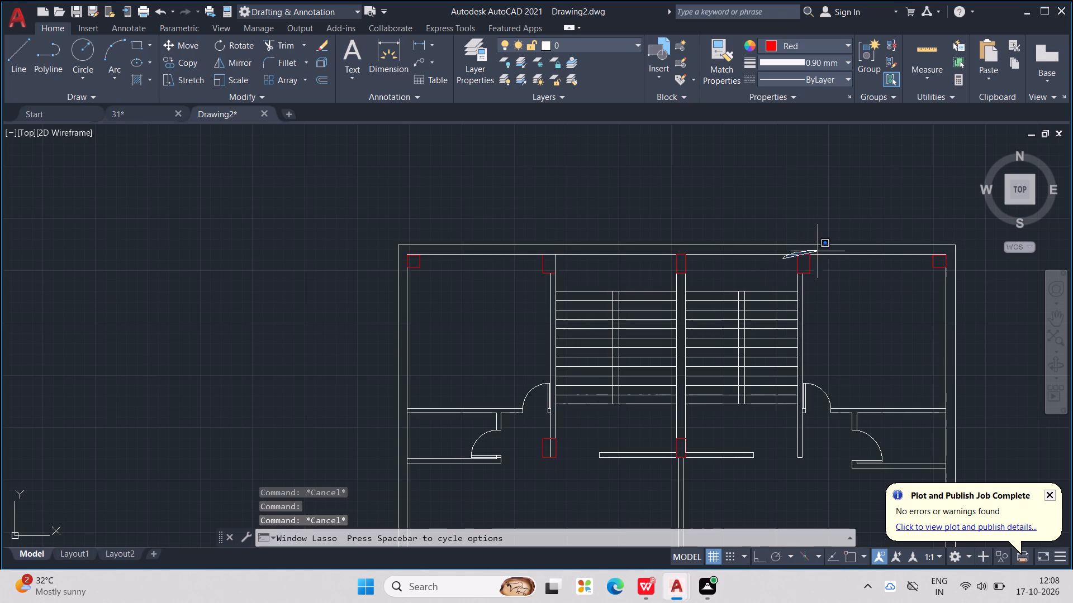
pyautogui.moveTo(819, 252); pyautogui.dragTo(814, 314)
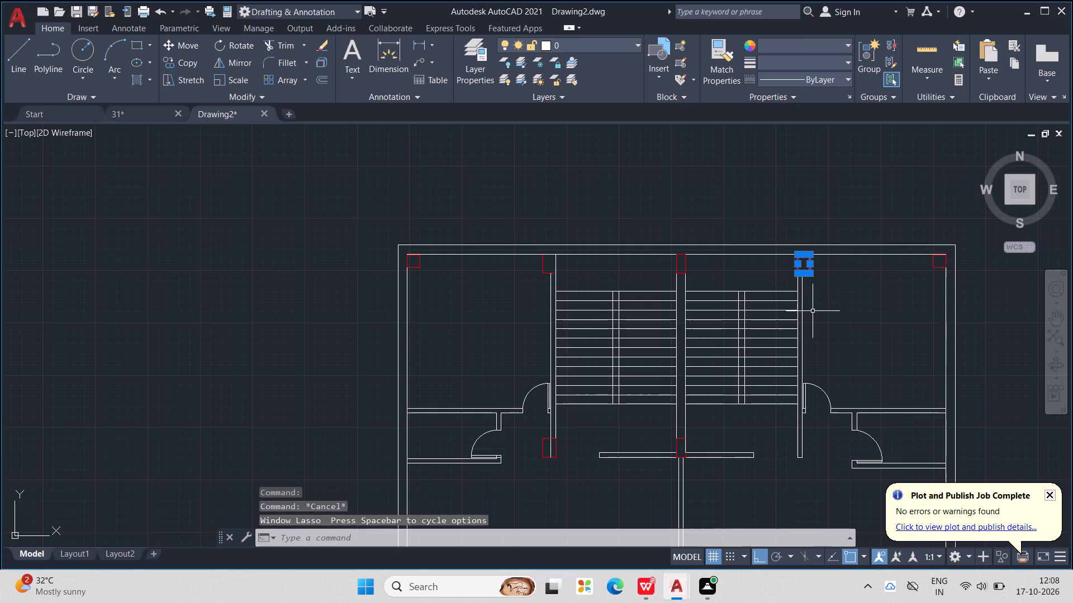
pyautogui.hotkey('ctrl', 'c')
pyautogui.hotkey('ctrl', 'v')
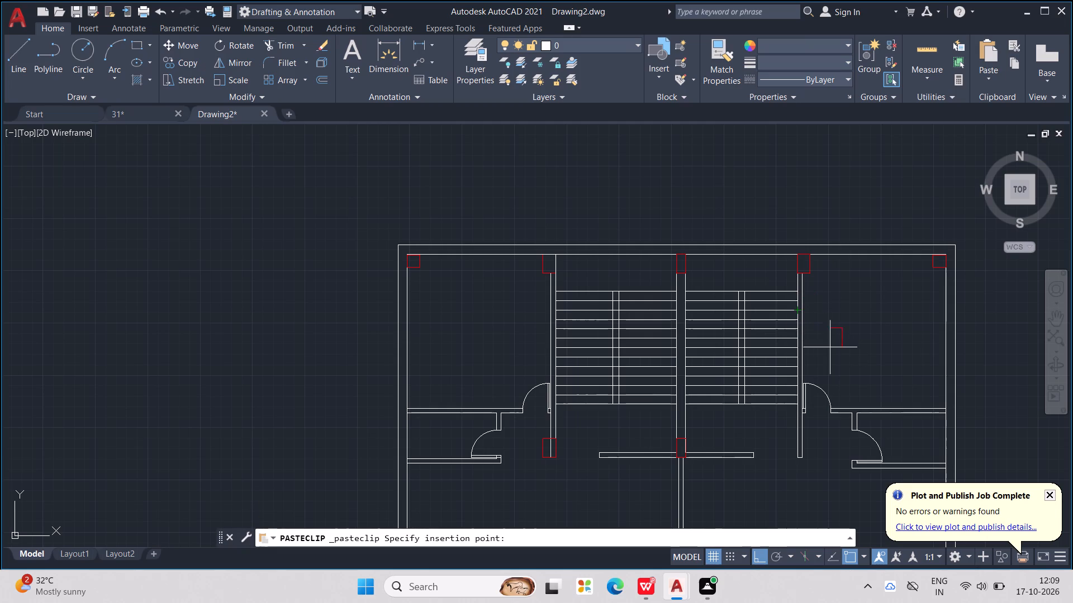
pyautogui.moveTo(829, 346); pyautogui.dragTo(786, 280, button='middle')
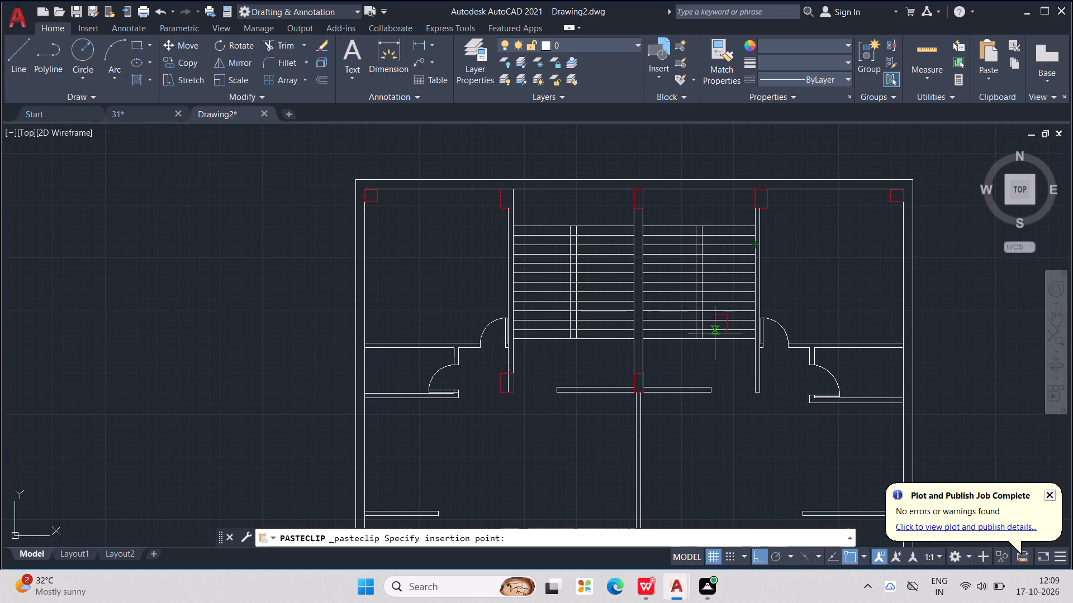
pyautogui.scroll(-2, 691, 338)
pyautogui.scroll(2, 707, 363)
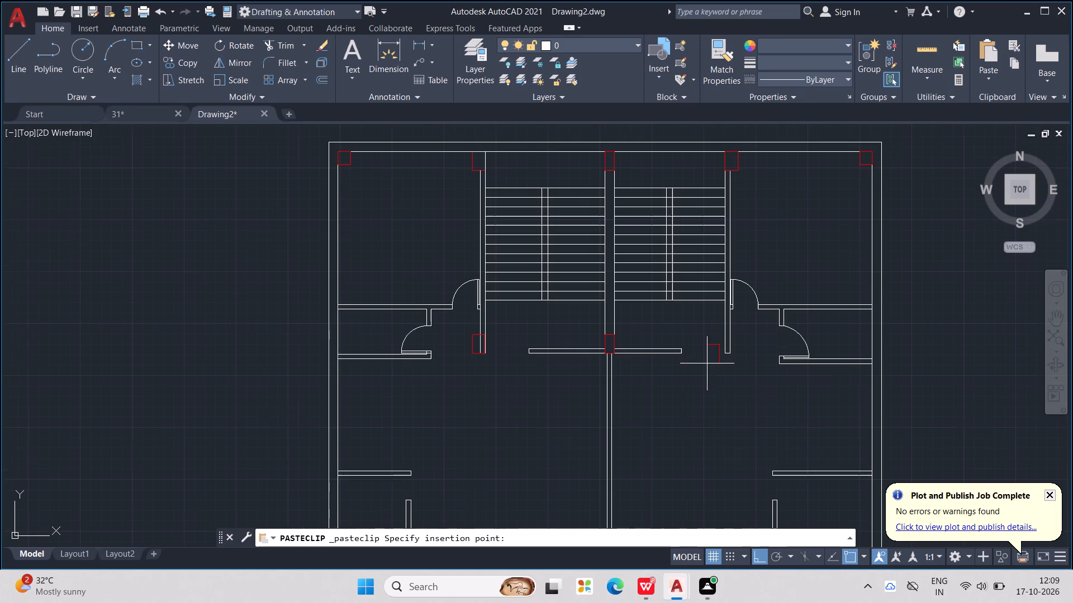
pyautogui.scroll(2, 735, 355)
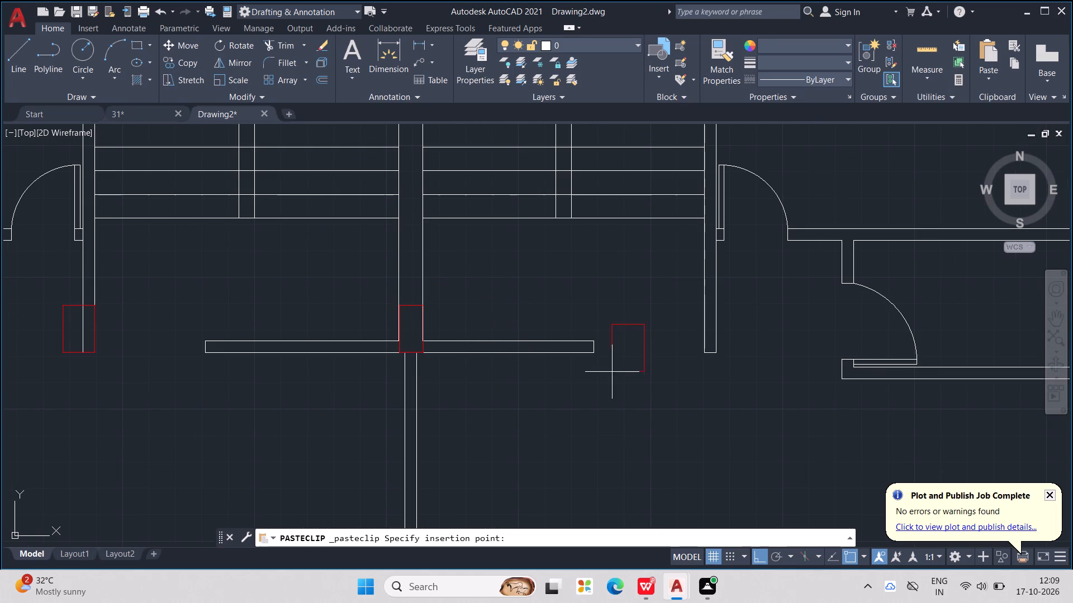
pyautogui.scroll(-1, 696, 365)
pyautogui.moveTo(696, 365); pyautogui.dragTo(737, 374, button='middle')
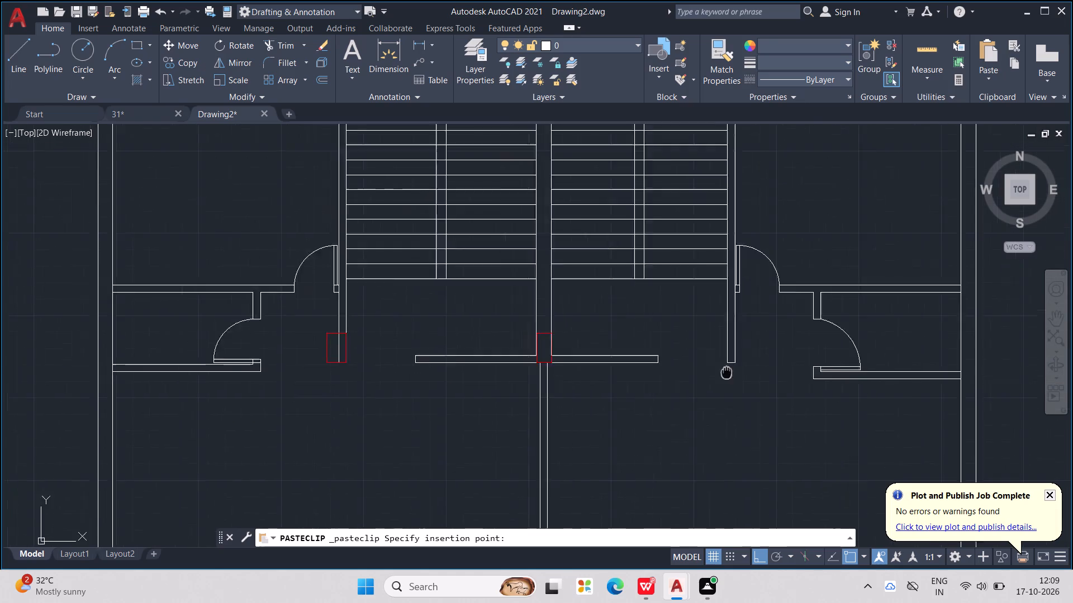
pyautogui.moveTo(737, 374); pyautogui.dragTo(857, 401, button='middle')
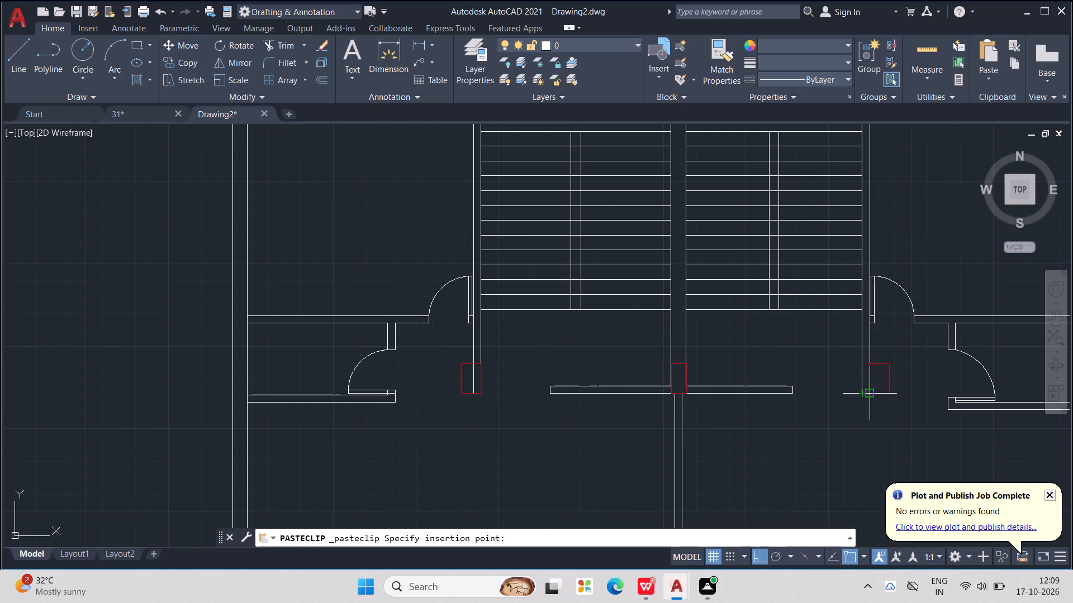
pyautogui.scroll(1, 862, 392)
pyautogui.moveTo(860, 391); pyautogui.dragTo(675, 401, button='middle')
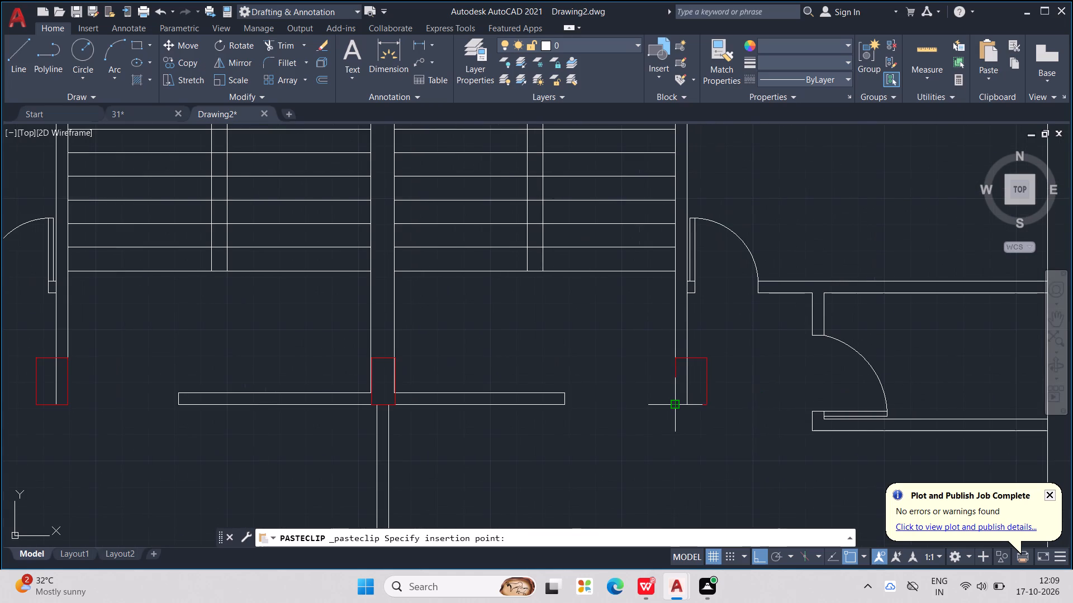
pyautogui.click(675, 404)
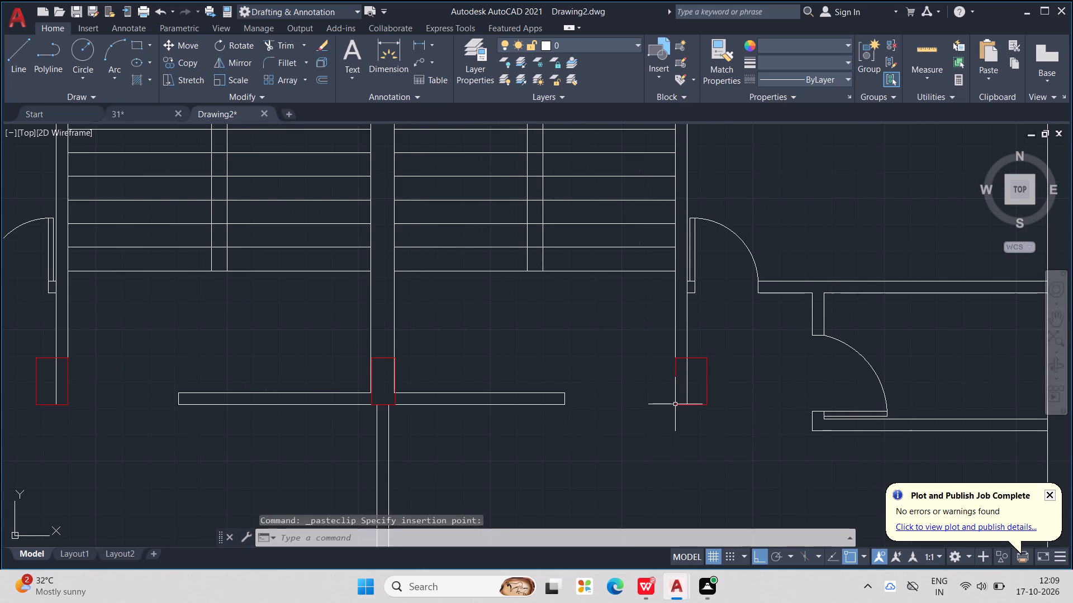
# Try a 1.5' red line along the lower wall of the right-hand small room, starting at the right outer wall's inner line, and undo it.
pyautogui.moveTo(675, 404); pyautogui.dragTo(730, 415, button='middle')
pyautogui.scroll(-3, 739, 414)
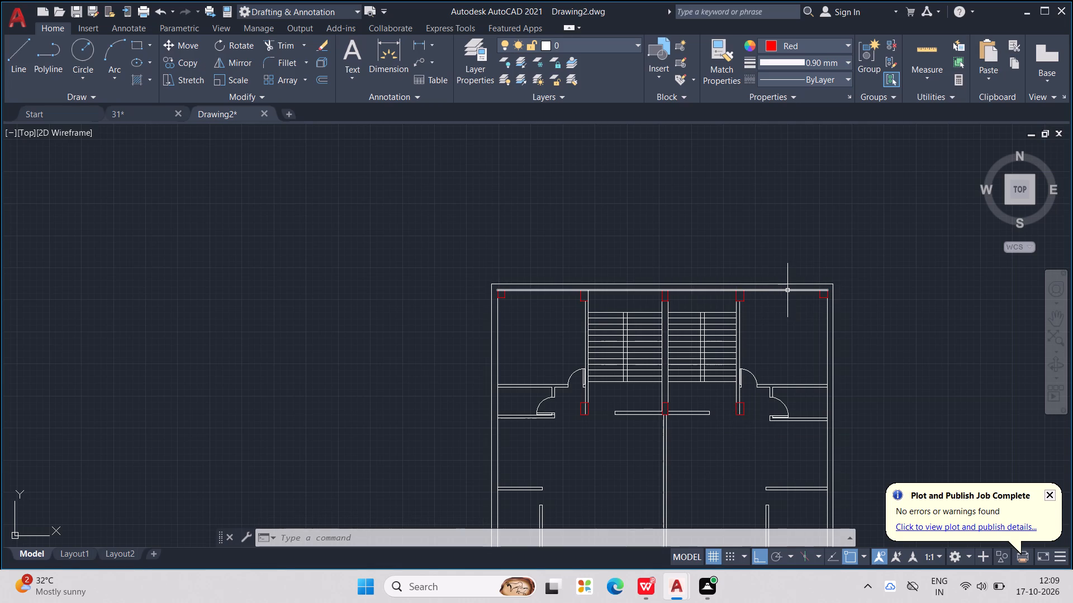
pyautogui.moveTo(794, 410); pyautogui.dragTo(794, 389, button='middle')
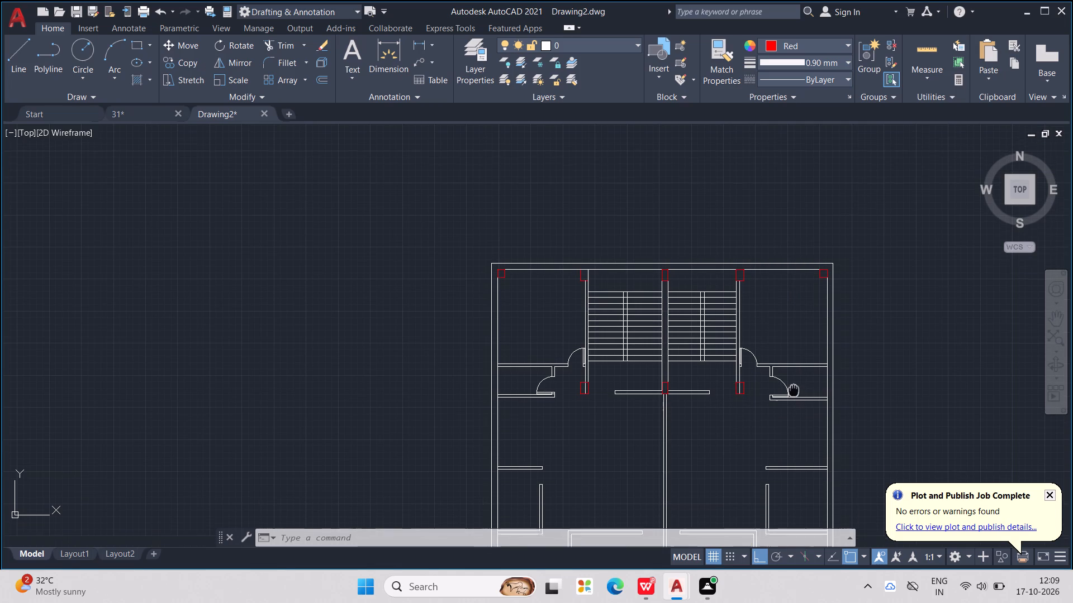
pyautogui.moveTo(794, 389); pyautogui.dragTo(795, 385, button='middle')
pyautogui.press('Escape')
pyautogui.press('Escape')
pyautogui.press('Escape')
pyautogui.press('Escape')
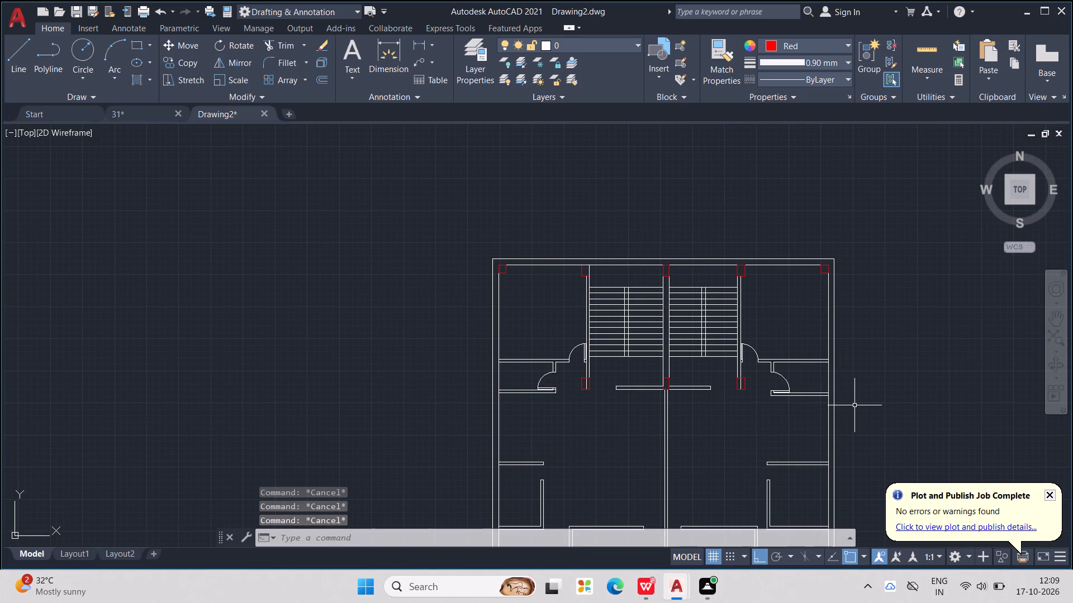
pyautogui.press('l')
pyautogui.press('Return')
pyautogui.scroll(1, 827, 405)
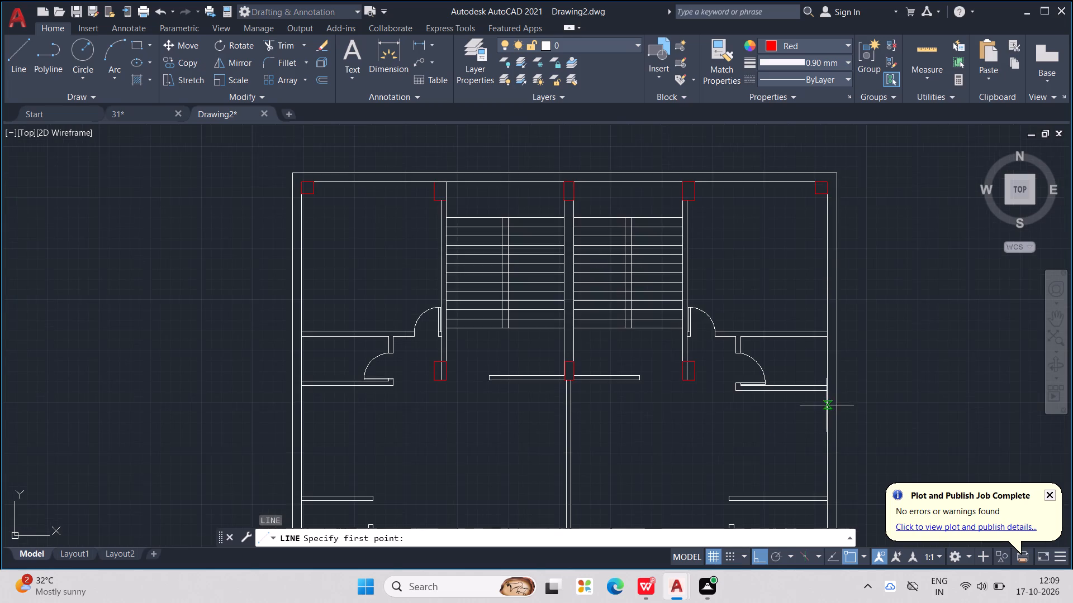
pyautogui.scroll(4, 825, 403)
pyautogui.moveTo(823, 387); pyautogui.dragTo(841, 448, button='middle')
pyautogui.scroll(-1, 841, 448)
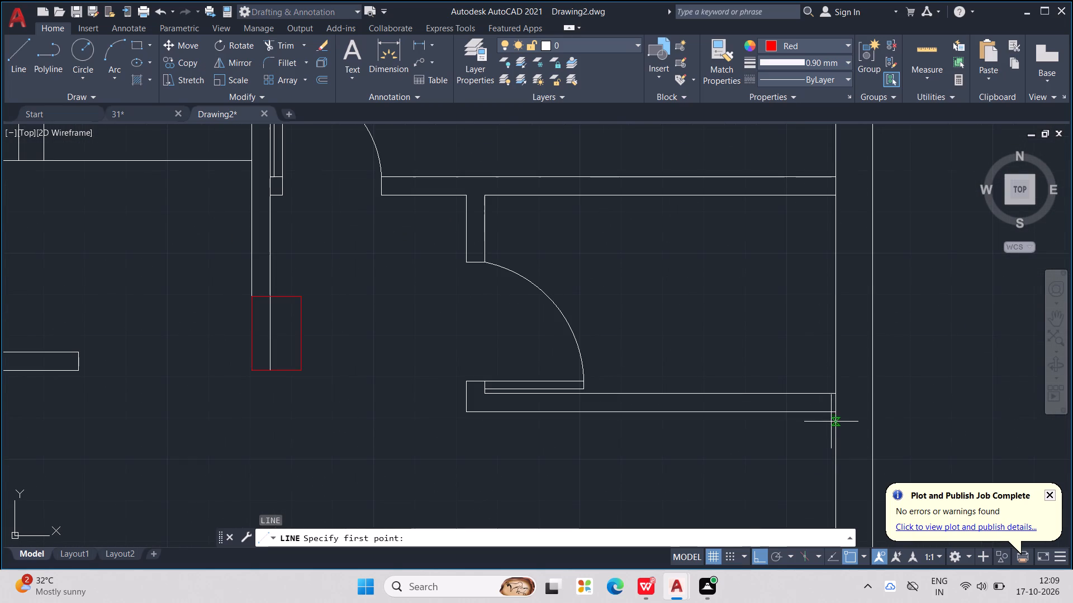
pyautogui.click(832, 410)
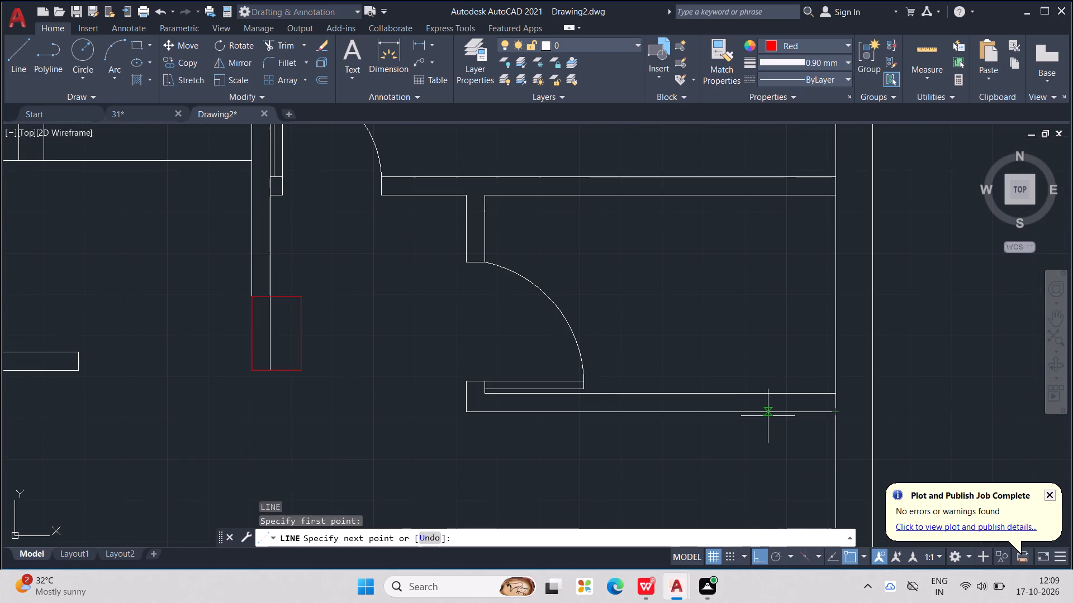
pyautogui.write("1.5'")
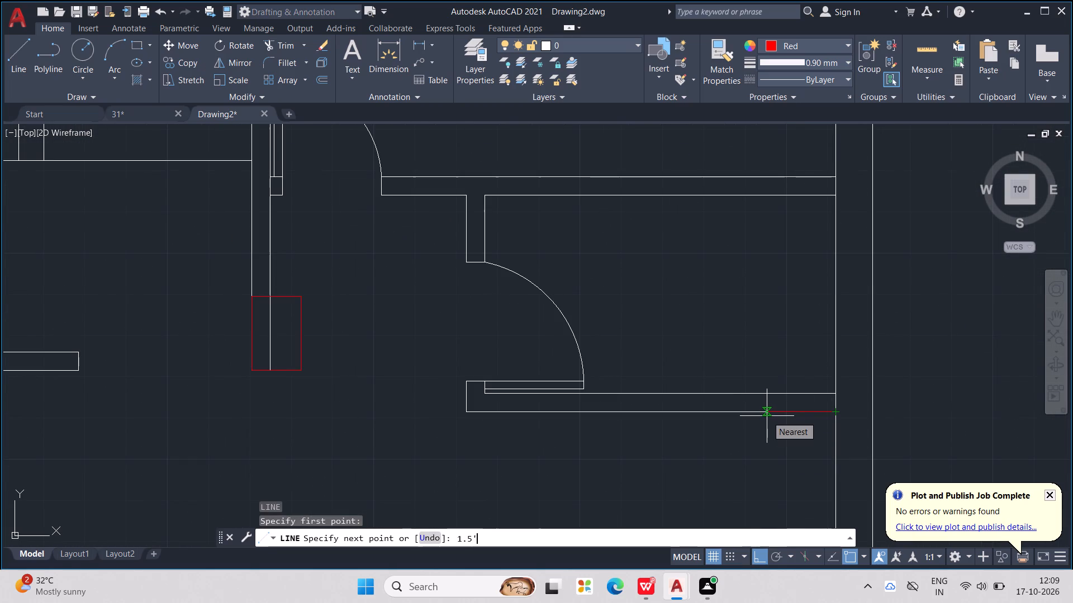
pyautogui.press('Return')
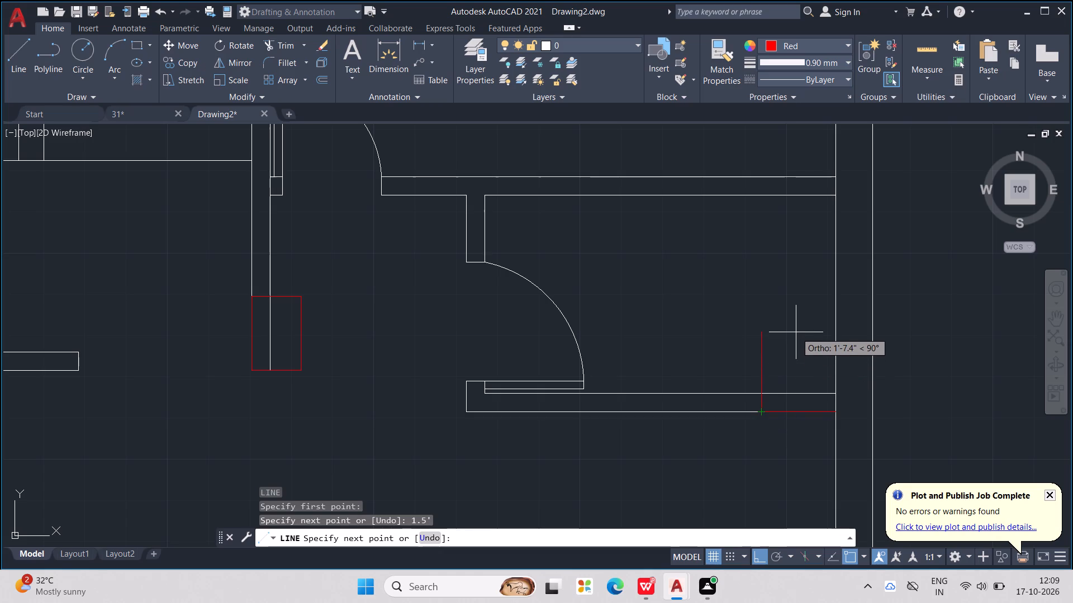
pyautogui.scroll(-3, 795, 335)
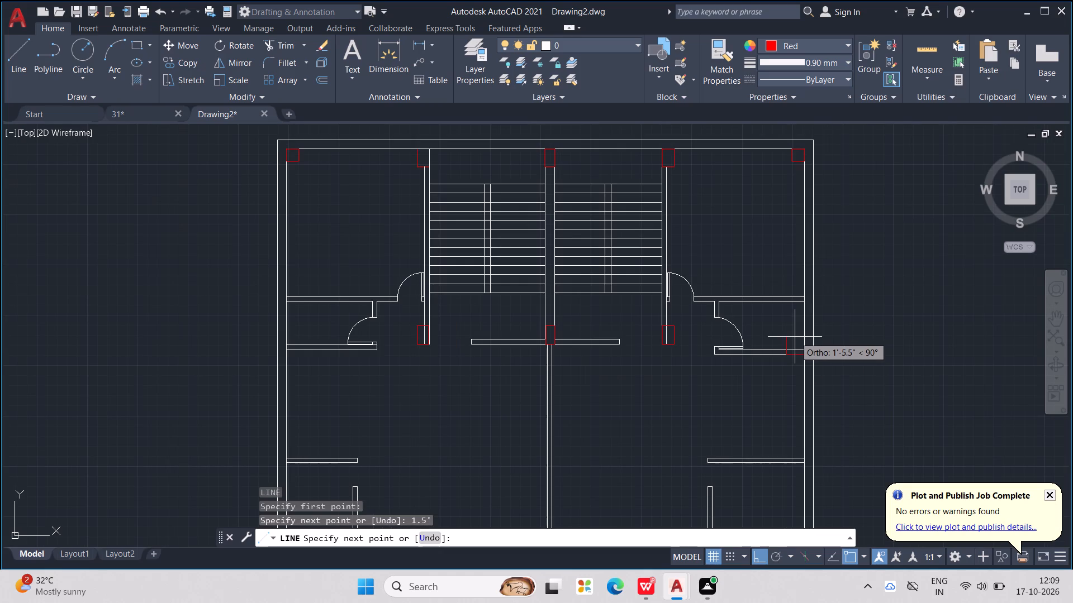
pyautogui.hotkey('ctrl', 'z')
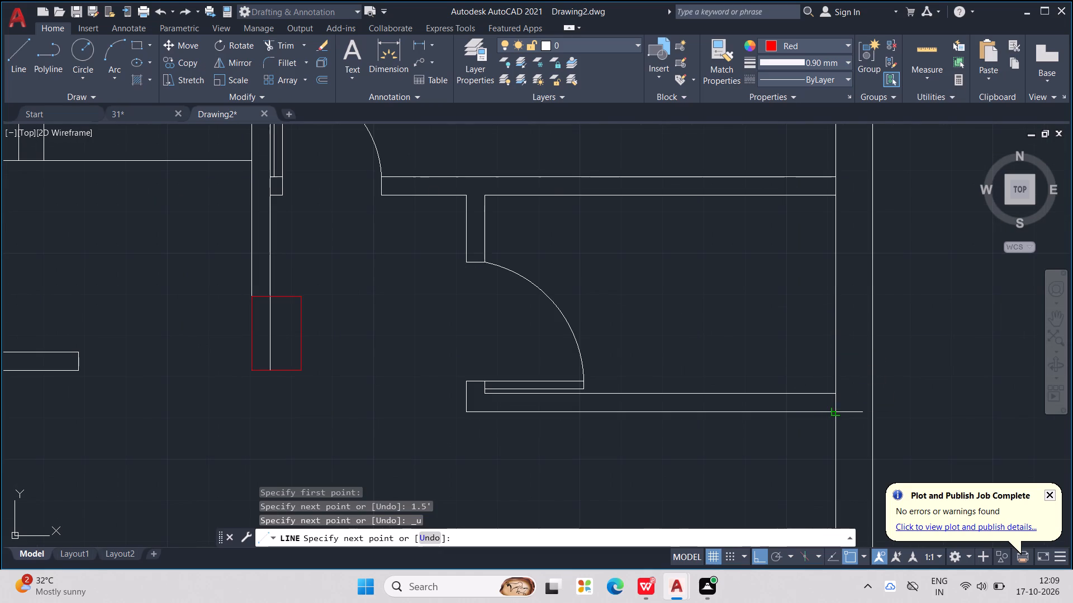
# Draw a red rectangle with lines at that wall junction, 1' along the lower wall line and about 6.6" deep across the wall.
pyautogui.press('1')
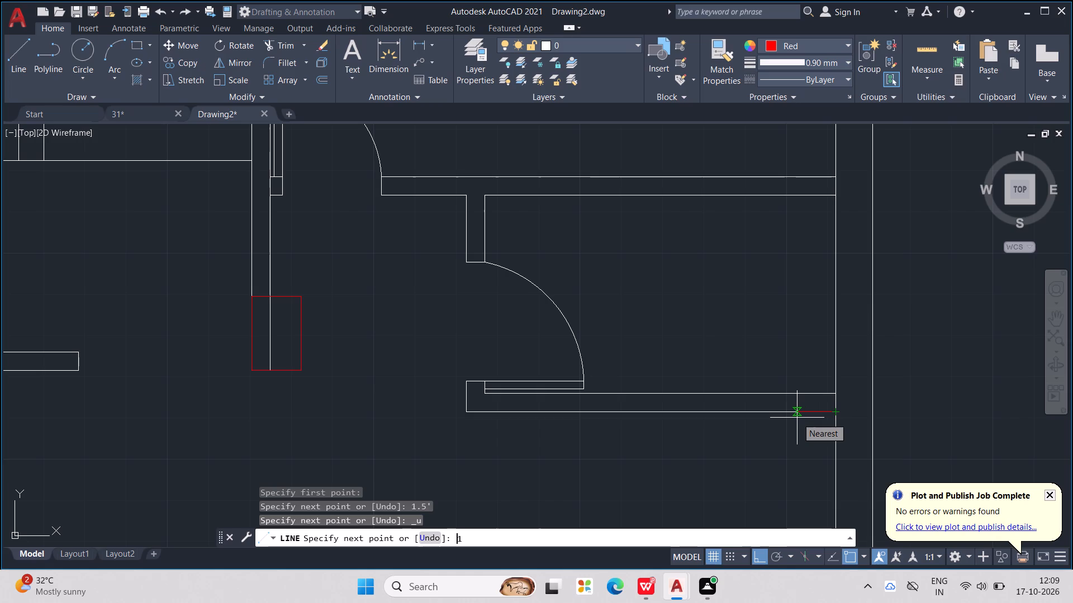
pyautogui.press("'")
pyautogui.press('Return')
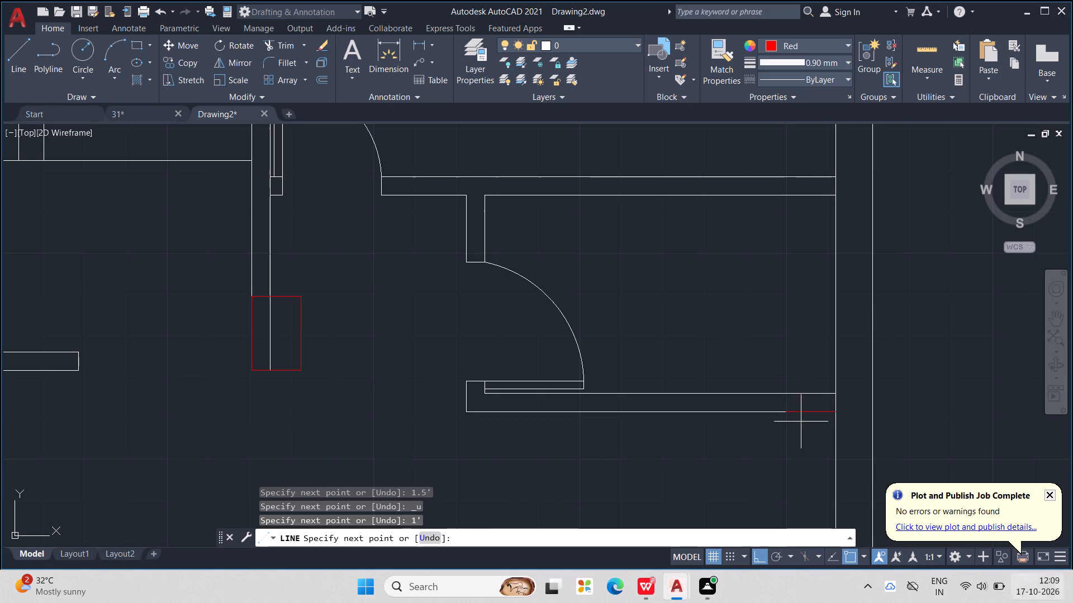
pyautogui.scroll(-2, 487, 371)
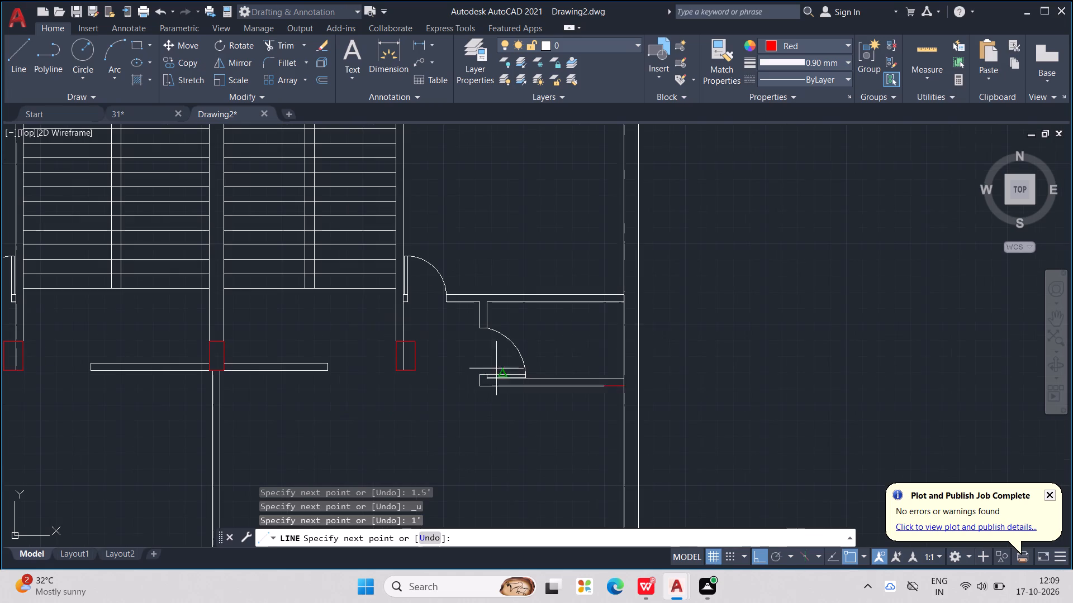
pyautogui.scroll(1, 587, 314)
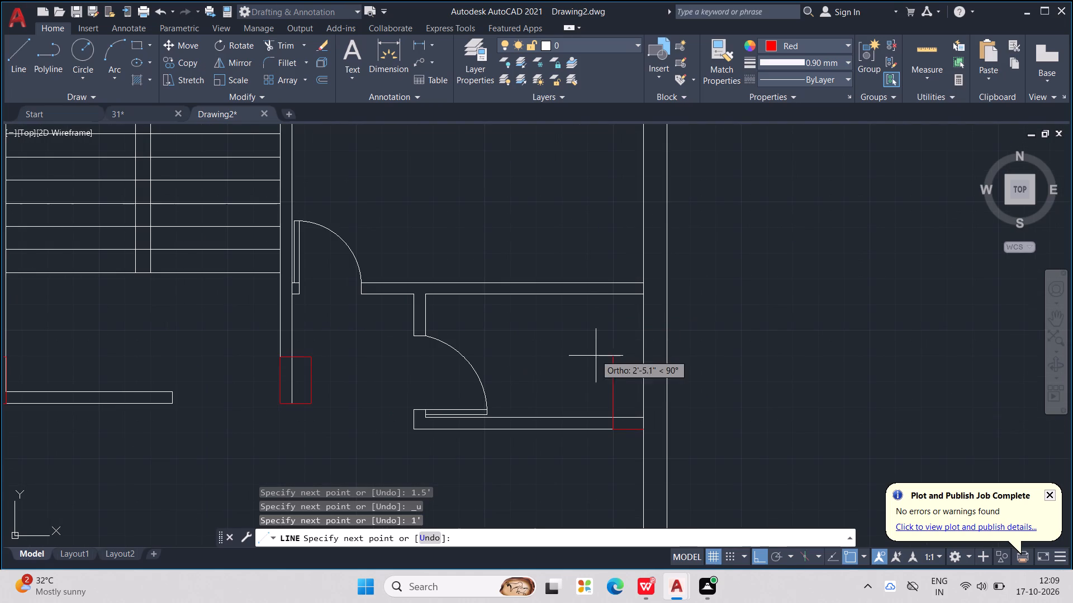
pyautogui.scroll(1, 614, 383)
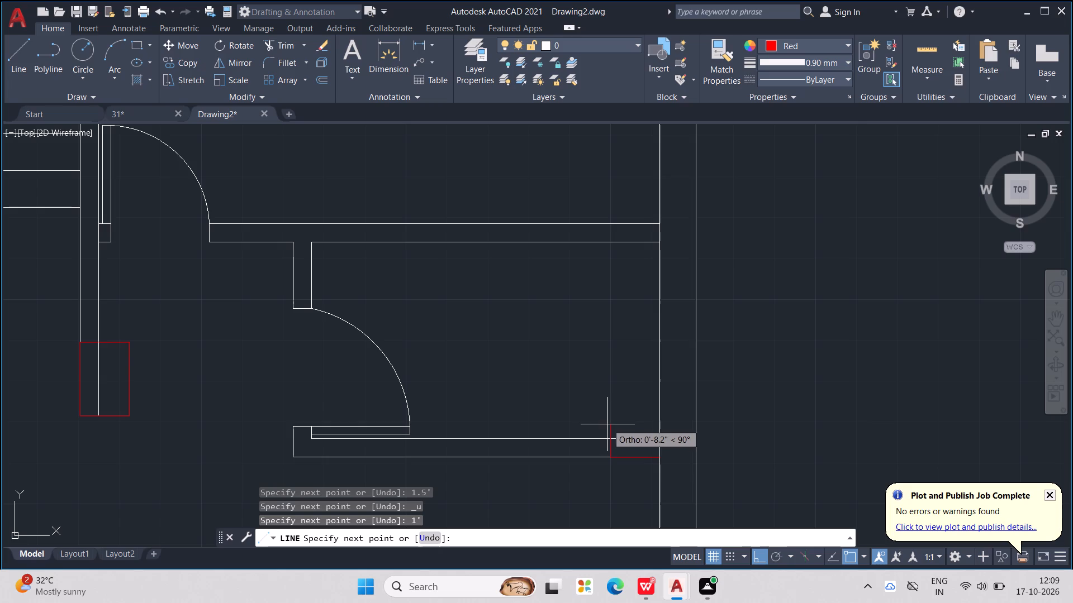
pyautogui.moveTo(611, 430); pyautogui.dragTo(572, 365, button='middle')
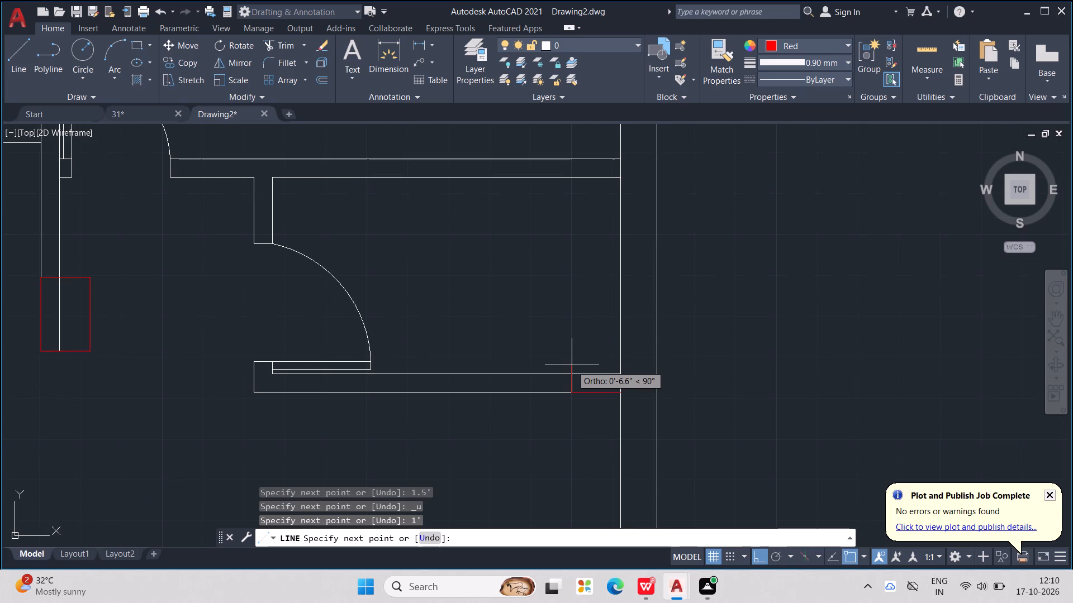
pyautogui.click(572, 365)
pyautogui.scroll(3, 616, 366)
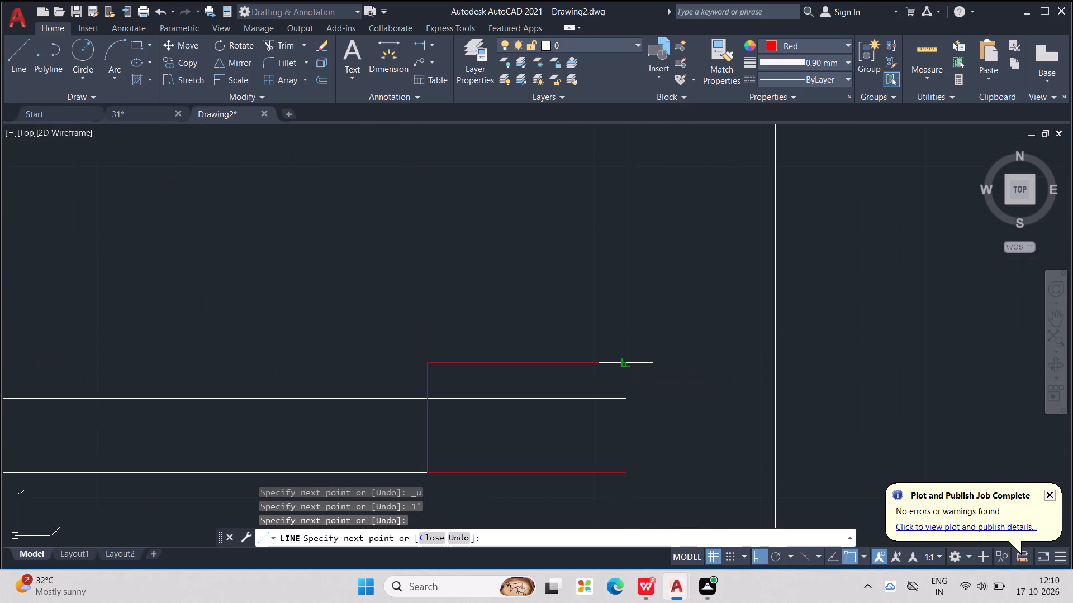
pyautogui.click(626, 366)
pyautogui.click(630, 475)
pyautogui.scroll(-4, 629, 444)
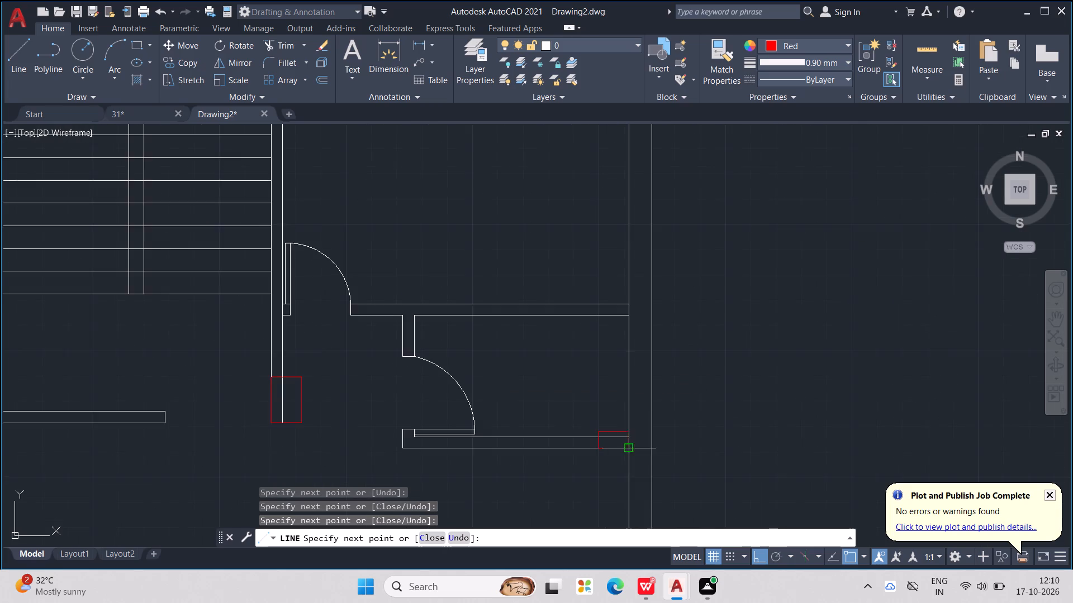
pyautogui.moveTo(654, 438); pyautogui.dragTo(749, 296, button='middle')
pyautogui.press('Escape')
pyautogui.press('Escape')
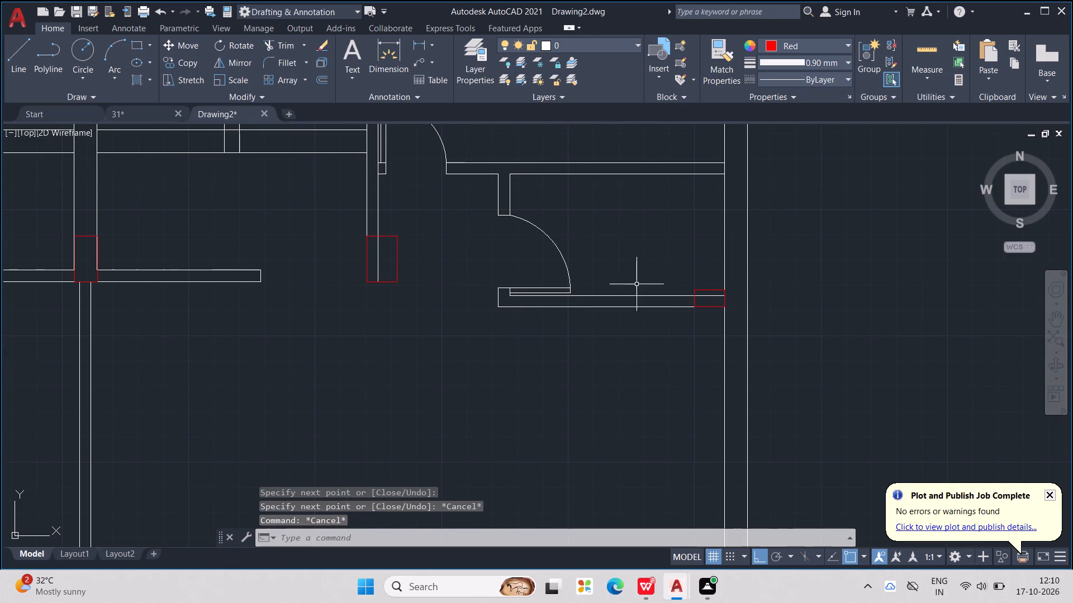
# Copy the new red rectangle and paste it at the mirrored junction on the left outer wall's inner line, flush with the cross wall's lower line.
pyautogui.moveTo(638, 276); pyautogui.dragTo(754, 413)
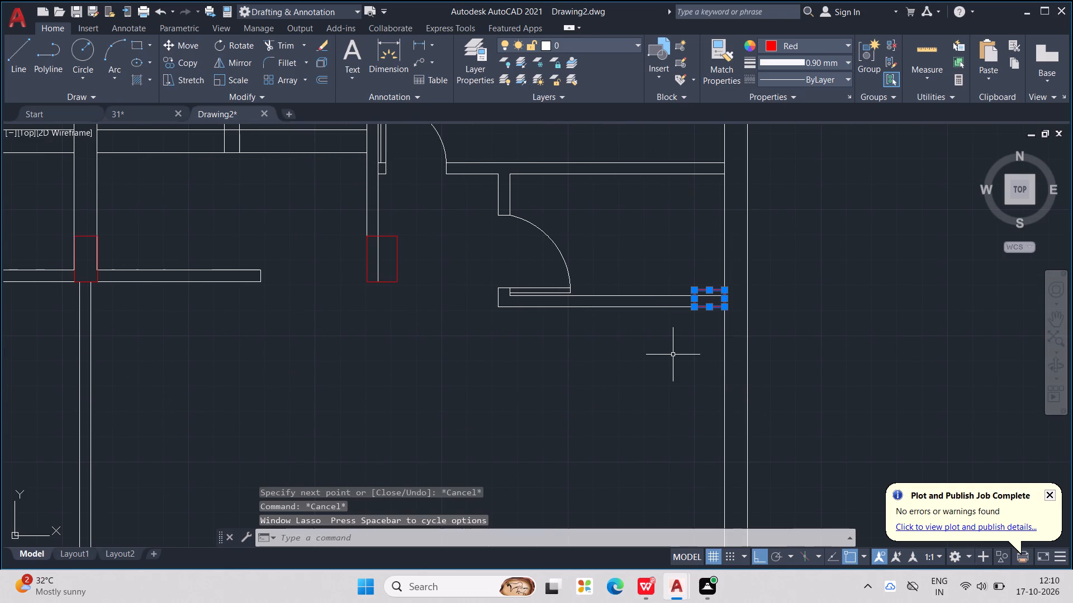
pyautogui.hotkey('ctrl', 'c')
pyautogui.hotkey('ctrl', 'v')
pyautogui.scroll(-1, 628, 374)
pyautogui.moveTo(628, 374); pyautogui.dragTo(740, 402, button='middle')
pyautogui.scroll(-3, 747, 402)
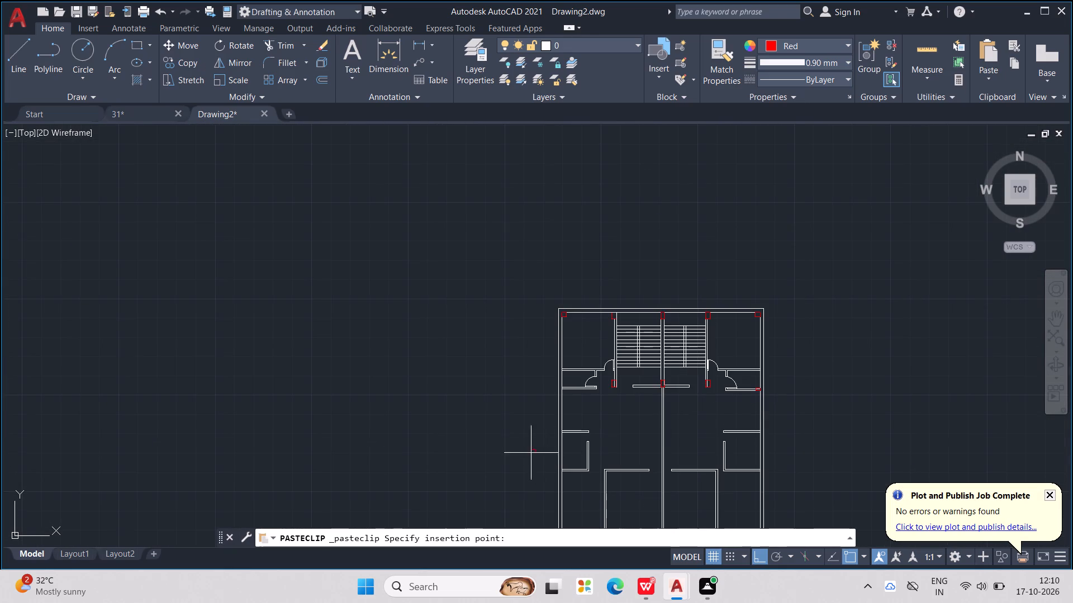
pyautogui.scroll(2, 534, 388)
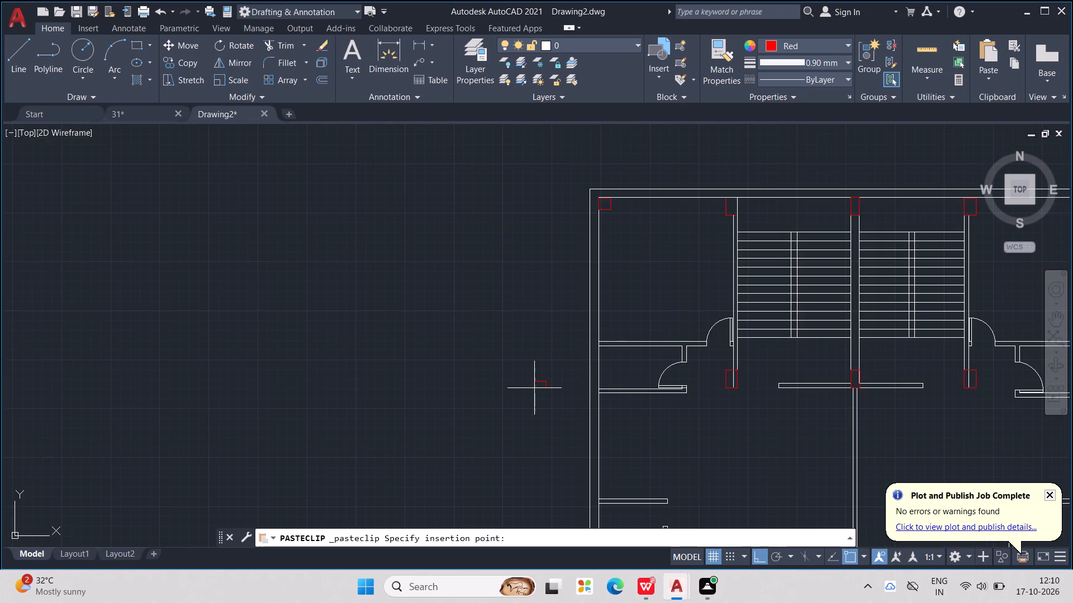
pyautogui.scroll(4, 615, 391)
pyautogui.click(543, 411)
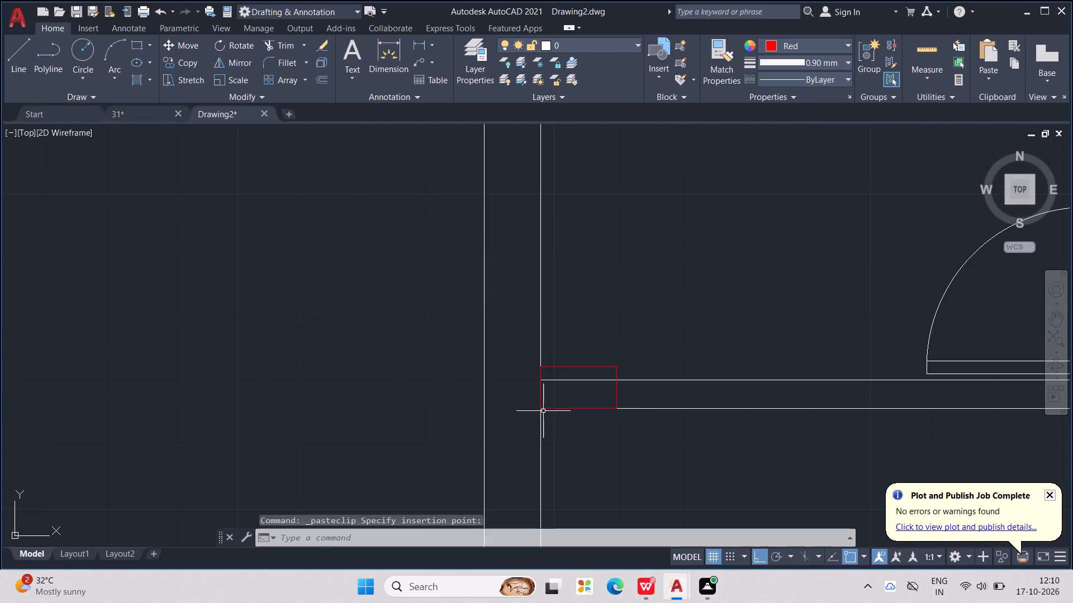
pyautogui.scroll(-4, 546, 409)
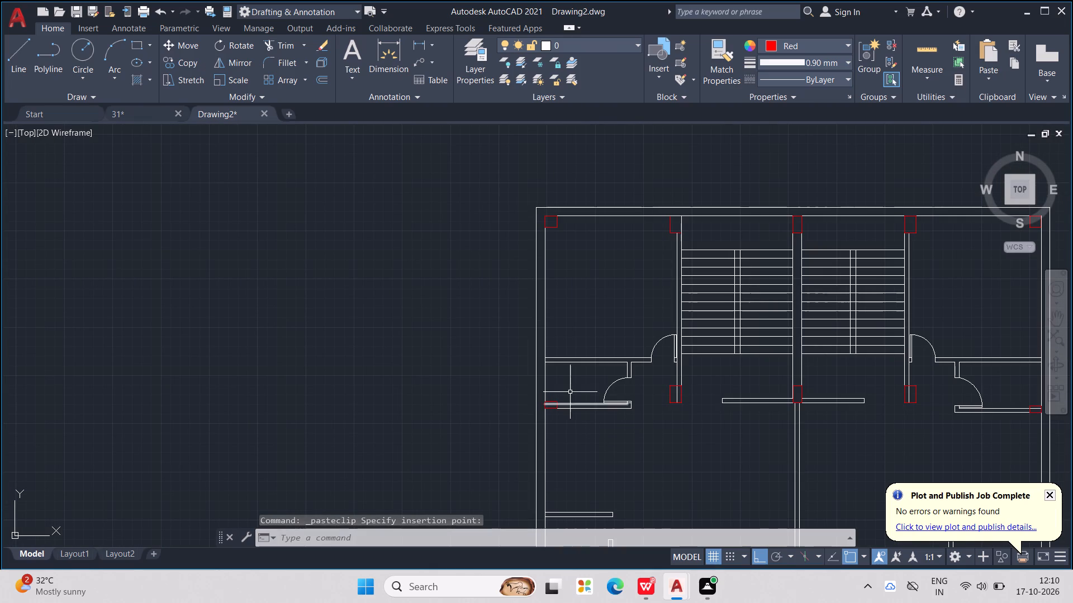
pyautogui.press('Escape')
pyautogui.press('Escape')
pyautogui.press('Escape')
pyautogui.press('Escape')
# Trim the wall line running through each of the two new red rectangles at the left and right outer walls.
pyautogui.write('TR')
pyautogui.press('Return')
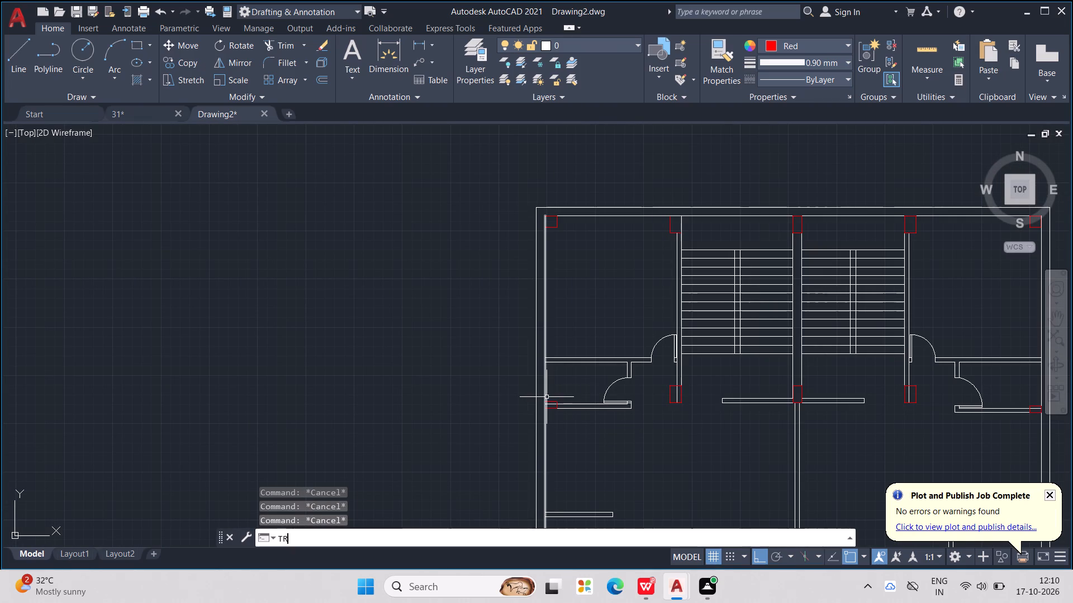
pyautogui.scroll(4, 534, 414)
pyautogui.click(575, 387)
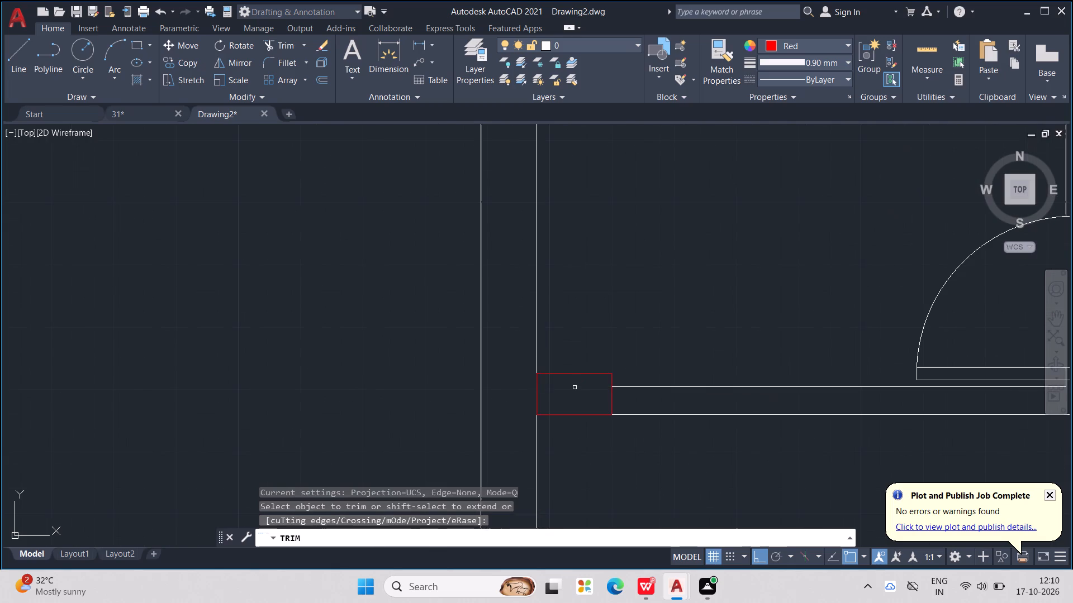
pyautogui.scroll(-7, 575, 387)
pyautogui.scroll(8, 696, 395)
pyautogui.click(678, 395)
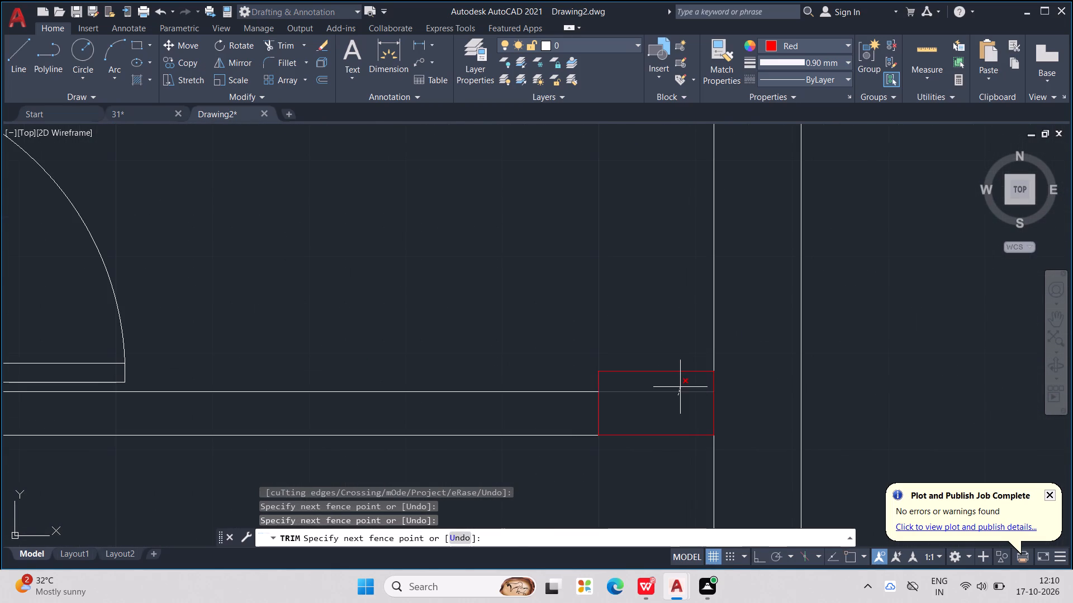
pyautogui.click(680, 387)
pyautogui.scroll(-7, 680, 387)
pyautogui.moveTo(644, 439); pyautogui.dragTo(667, 427, button='middle')
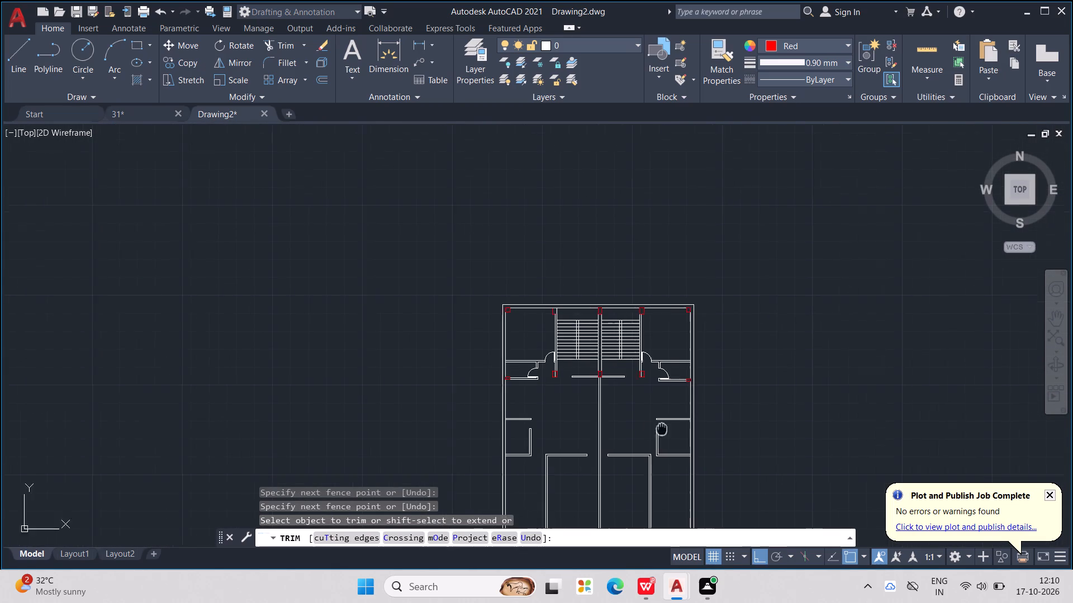
pyautogui.moveTo(667, 427); pyautogui.dragTo(716, 353, button='middle')
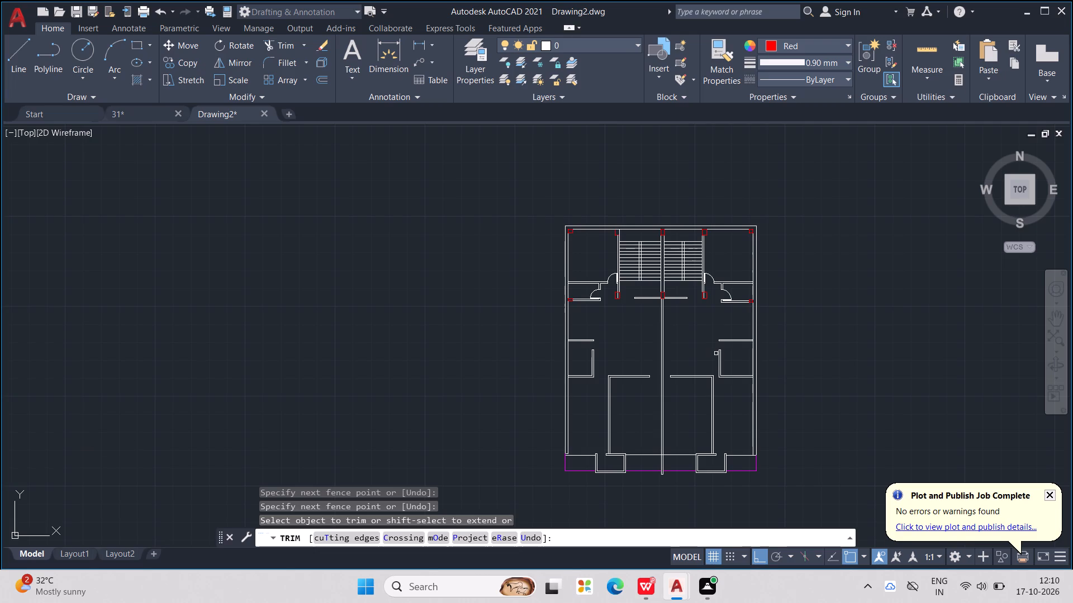
pyautogui.press('Escape')
pyautogui.press('Escape')
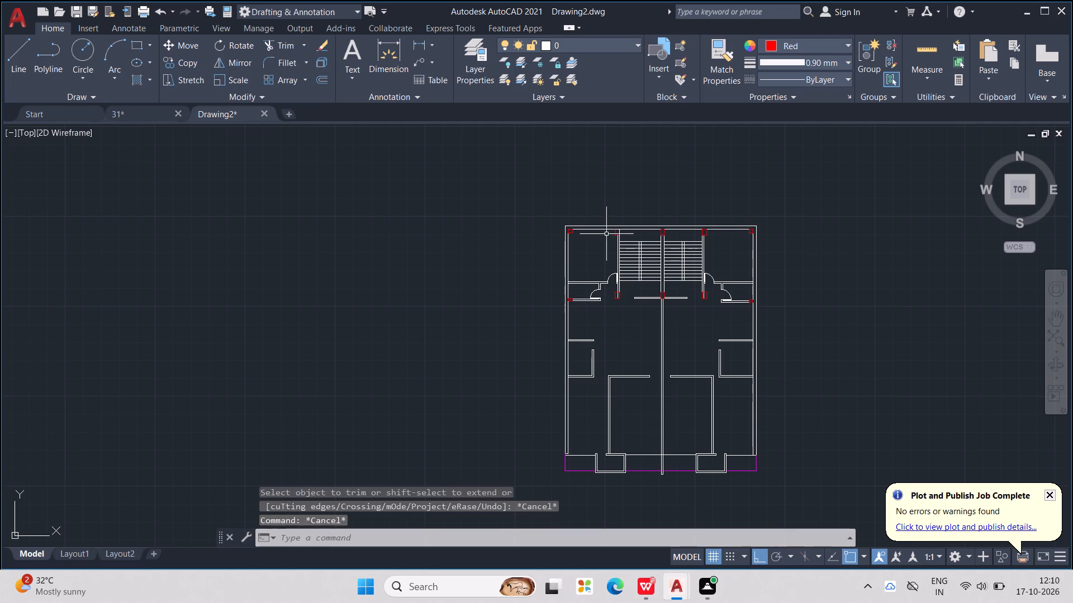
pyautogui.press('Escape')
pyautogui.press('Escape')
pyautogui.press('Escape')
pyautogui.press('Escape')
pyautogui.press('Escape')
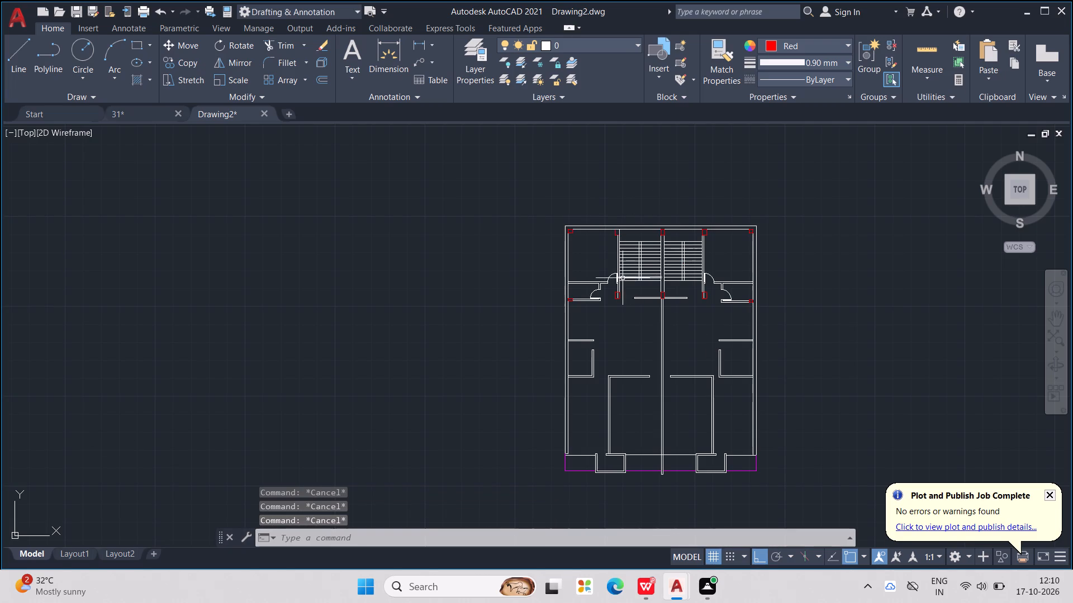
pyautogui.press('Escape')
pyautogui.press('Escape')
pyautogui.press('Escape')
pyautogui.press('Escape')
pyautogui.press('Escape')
# Copy the red rectangle on the left outer wall and paste it where the L-shaped wall below meets that wall's inner line, flush with its lower line.
pyautogui.scroll(1, 602, 300)
pyautogui.moveTo(531, 285); pyautogui.dragTo(530, 286)
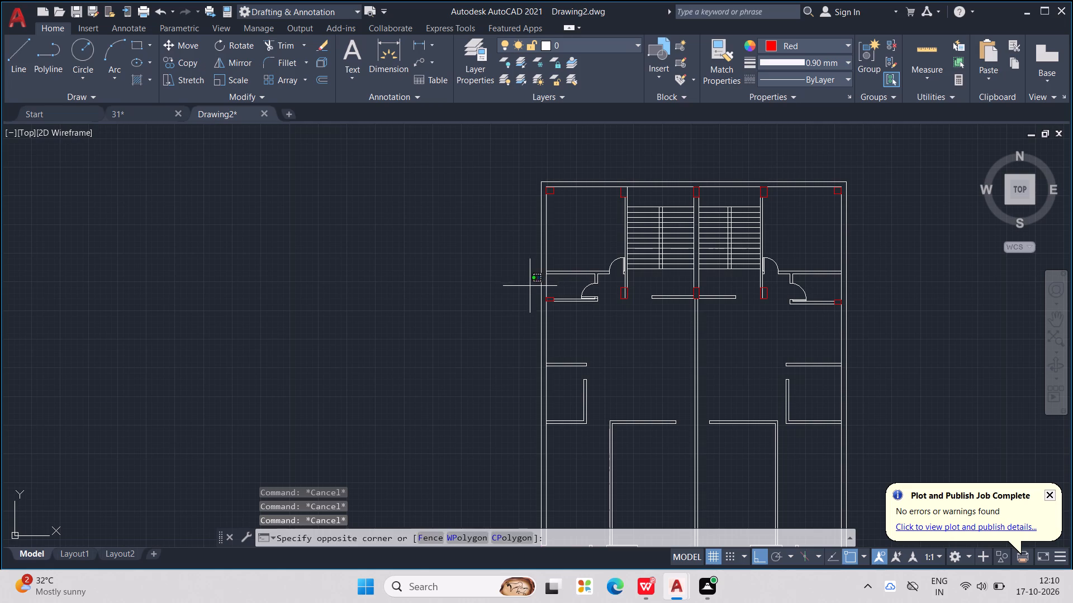
pyautogui.moveTo(530, 286); pyautogui.dragTo(556, 336)
pyautogui.hotkey('ctrl', 'c')
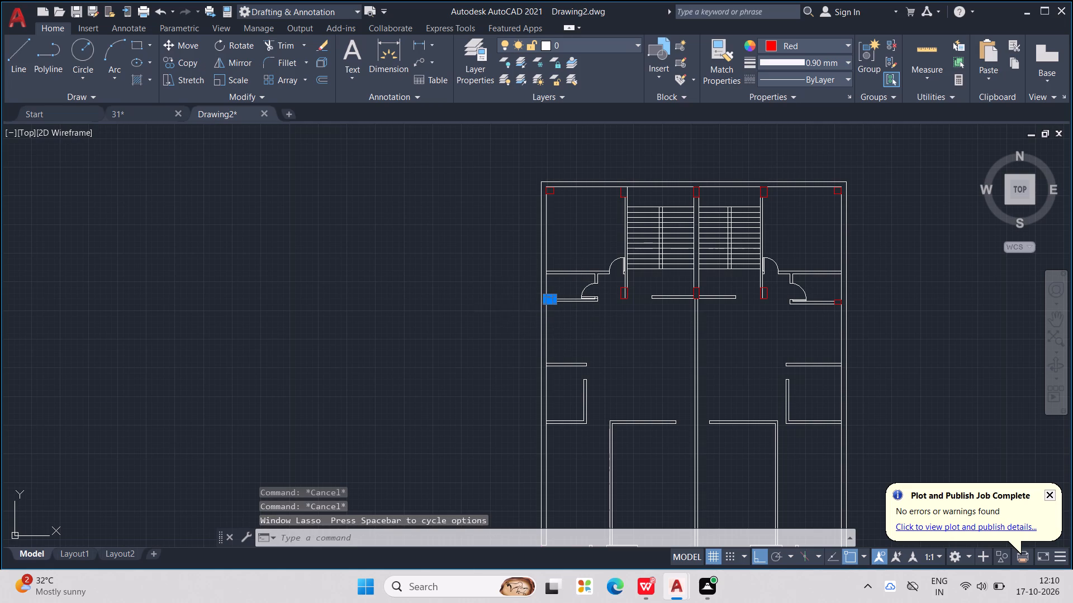
pyautogui.hotkey('ctrl', 'v')
pyautogui.scroll(5, 554, 424)
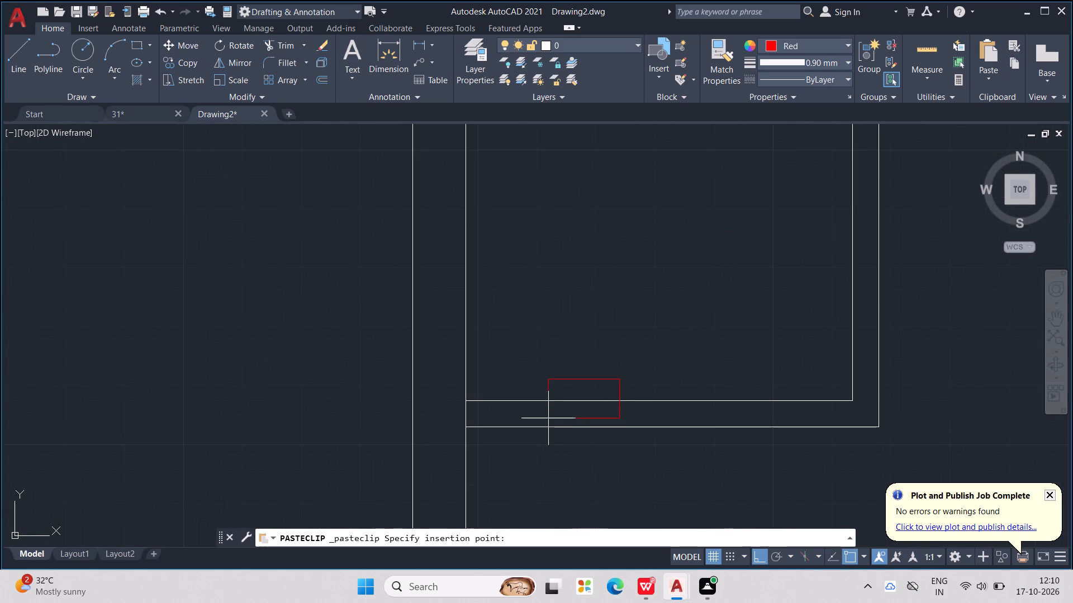
pyautogui.click(465, 424)
pyautogui.press('`')
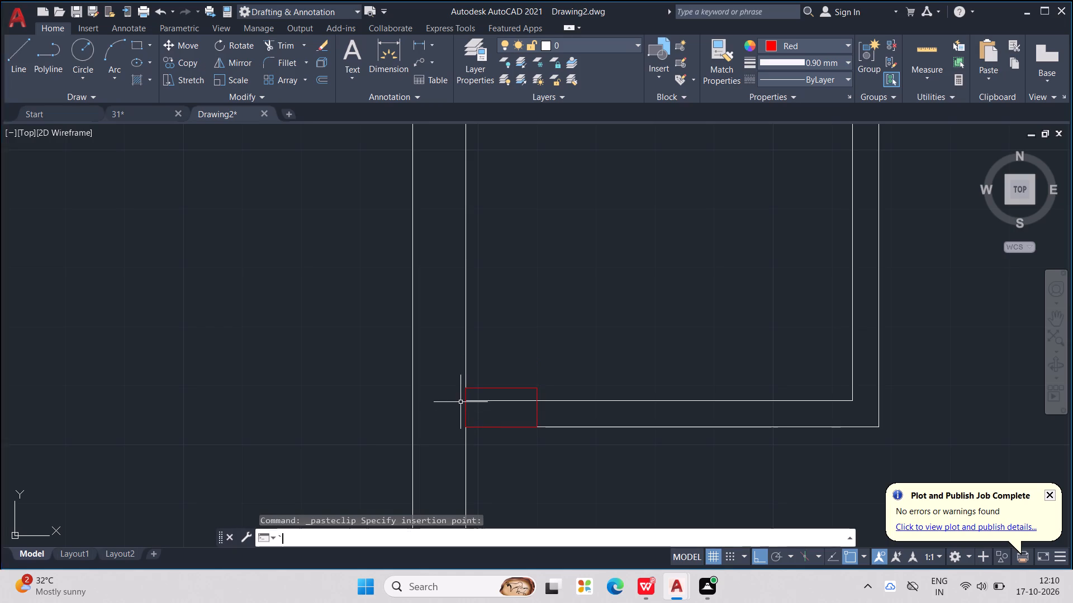
pyautogui.press('Escape')
pyautogui.press('Escape')
pyautogui.press('Escape')
pyautogui.press('Escape')
# Trim the upper line of the left L-shaped wall where it runs through the new red rectangle.
pyautogui.write('TR')
pyautogui.press('Return')
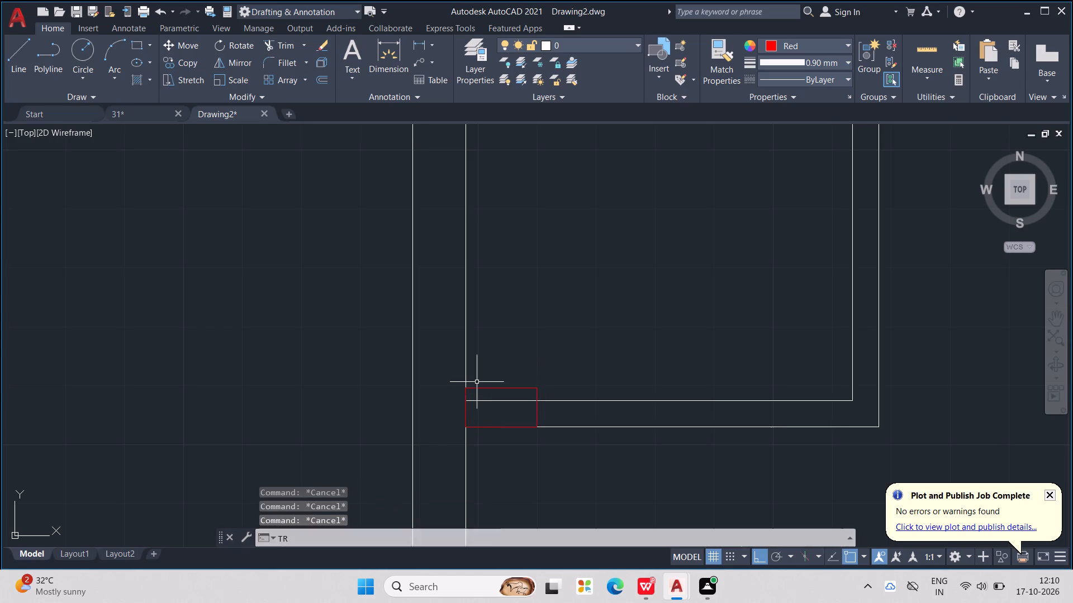
pyautogui.click(504, 405)
pyautogui.click(506, 399)
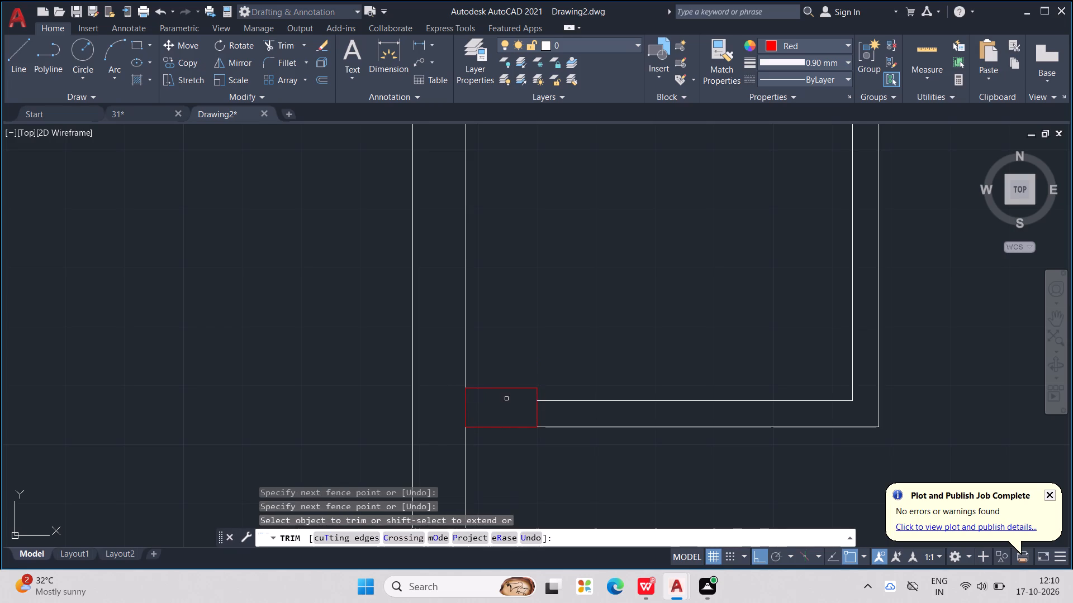
pyautogui.scroll(-5, 506, 399)
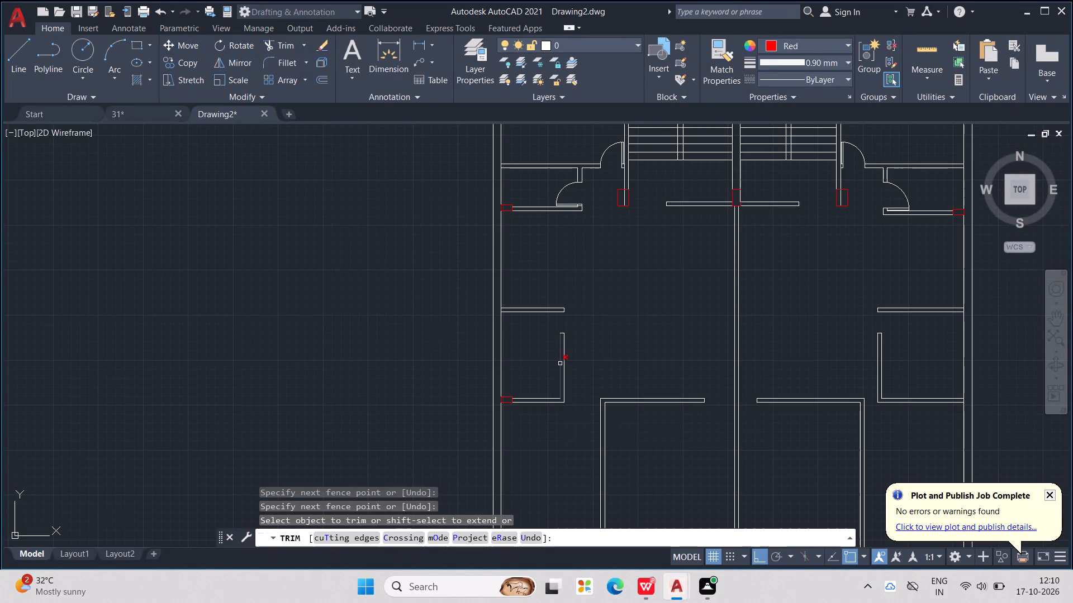
pyautogui.press('Escape')
pyautogui.press('Escape')
pyautogui.press('Escape')
# Paste another red rectangle at the mirrored L-shaped wall, against the right outer wall's inner line and flush with the L-shaped wall's lower line.
pyautogui.hotkey('ctrl', 'v')
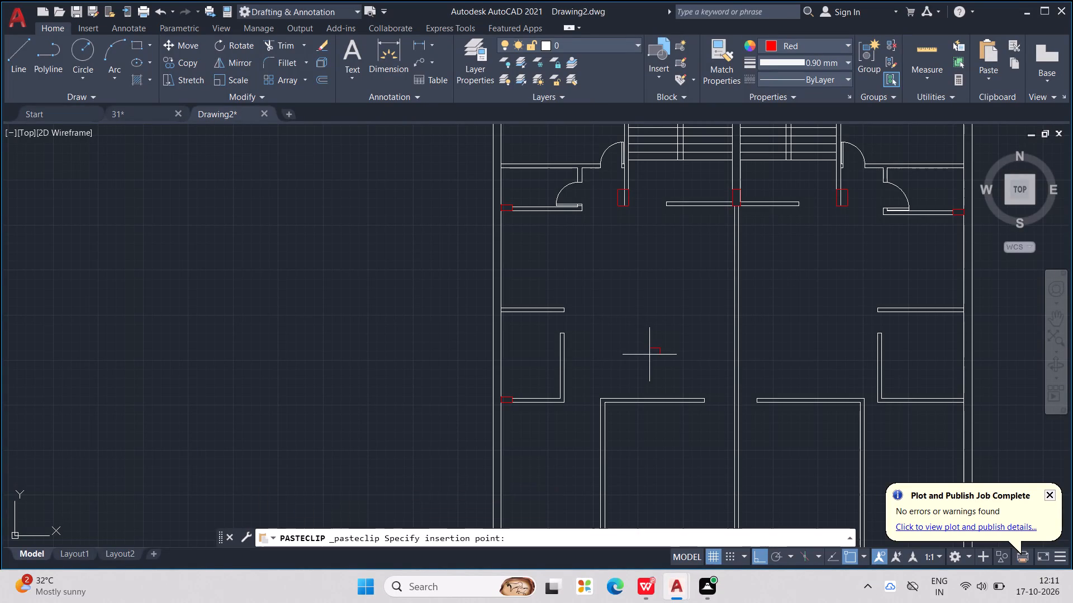
pyautogui.moveTo(649, 354); pyautogui.dragTo(480, 363, button='middle')
pyautogui.scroll(1, 773, 403)
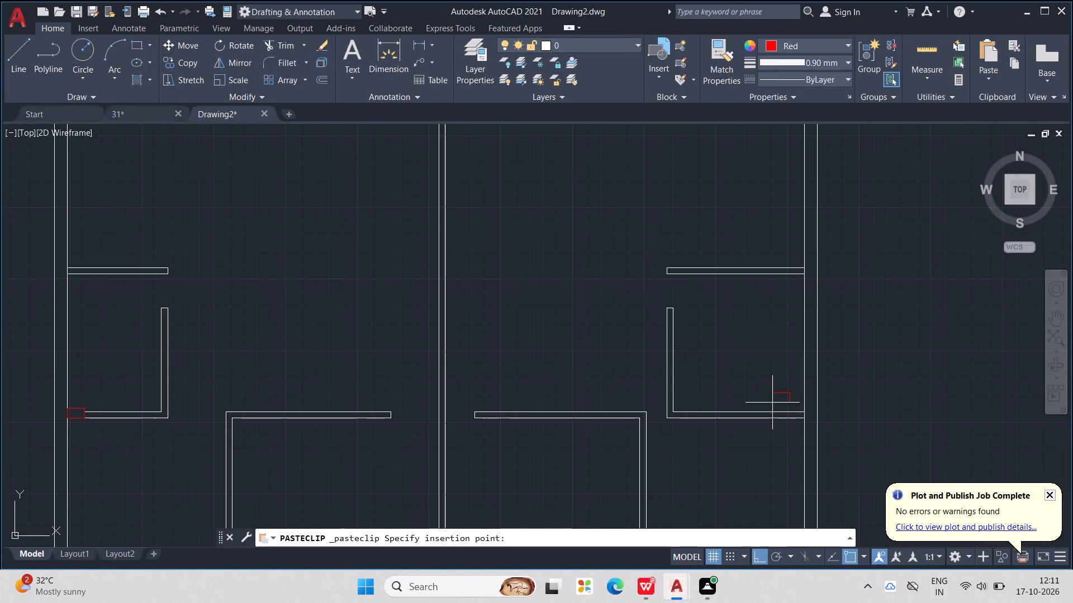
pyautogui.scroll(2, 767, 399)
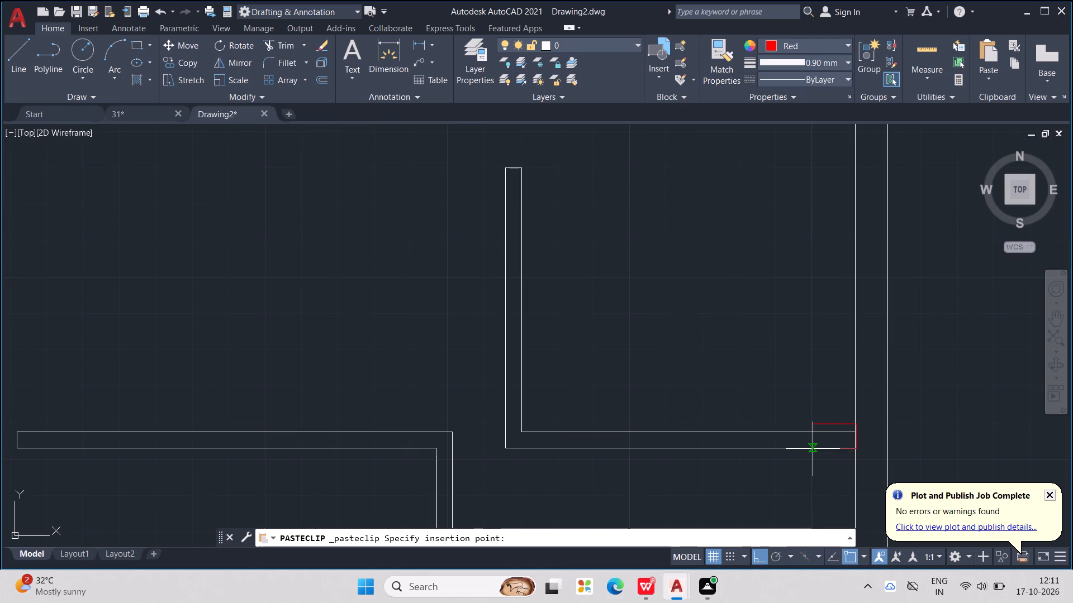
pyautogui.scroll(3, 807, 447)
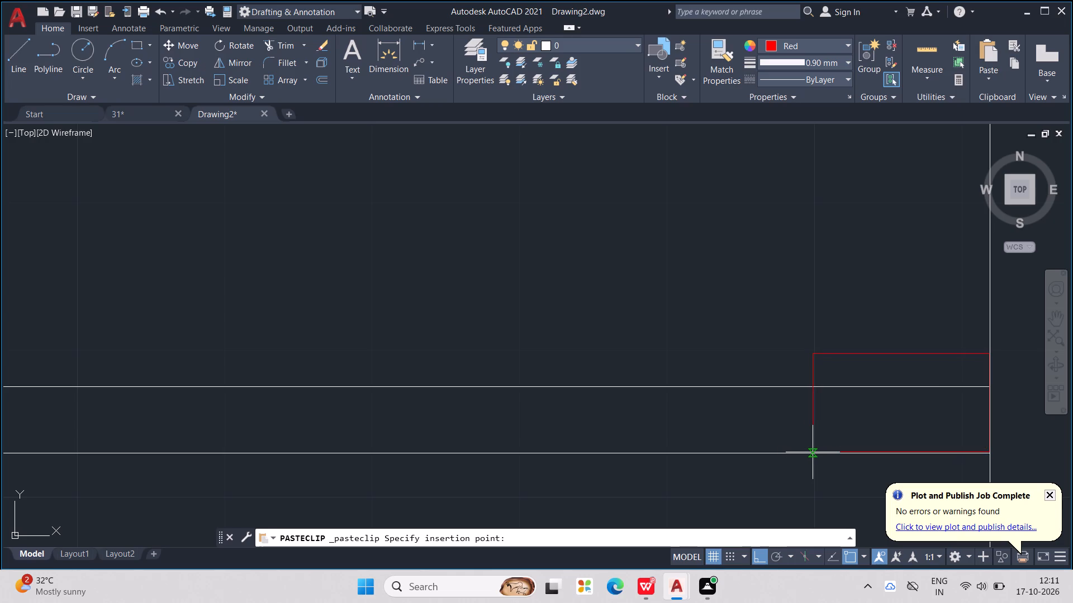
pyautogui.click(813, 452)
pyautogui.press('Escape')
pyautogui.press('Escape')
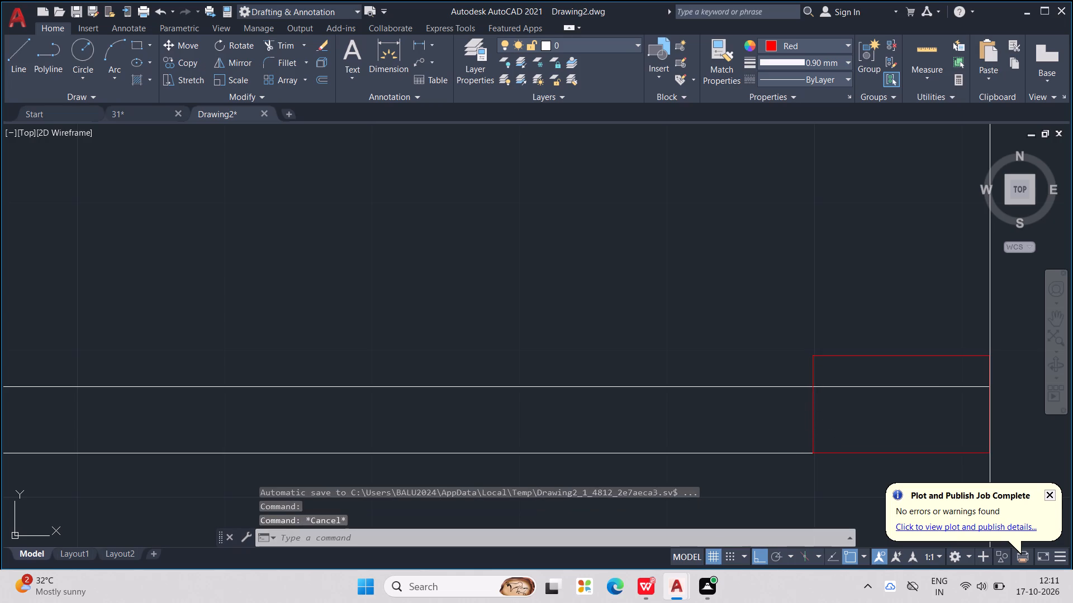
pyautogui.press('Escape')
# Trim the upper line of the right L-shaped wall where it runs through the new red rectangle.
pyautogui.scroll(-1, 793, 414)
pyautogui.moveTo(792, 412); pyautogui.dragTo(747, 350, button='middle')
pyautogui.press('Escape')
pyautogui.press('Escape')
pyautogui.press('Escape')
pyautogui.write('TR')
pyautogui.press('Return')
pyautogui.click(817, 336)
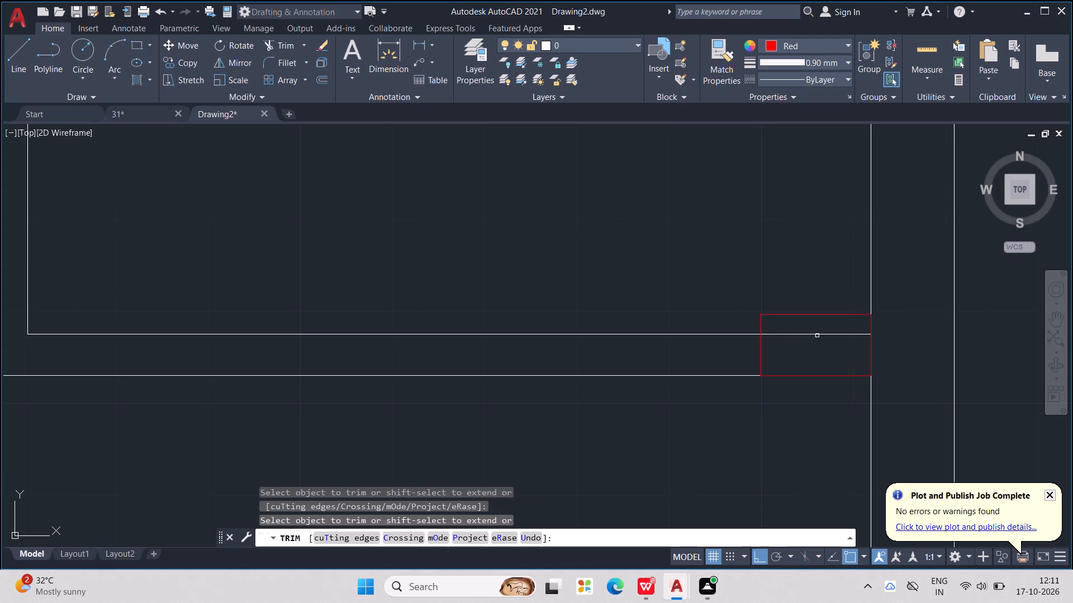
pyautogui.moveTo(817, 330); pyautogui.dragTo(823, 347)
pyautogui.scroll(-3, 823, 341)
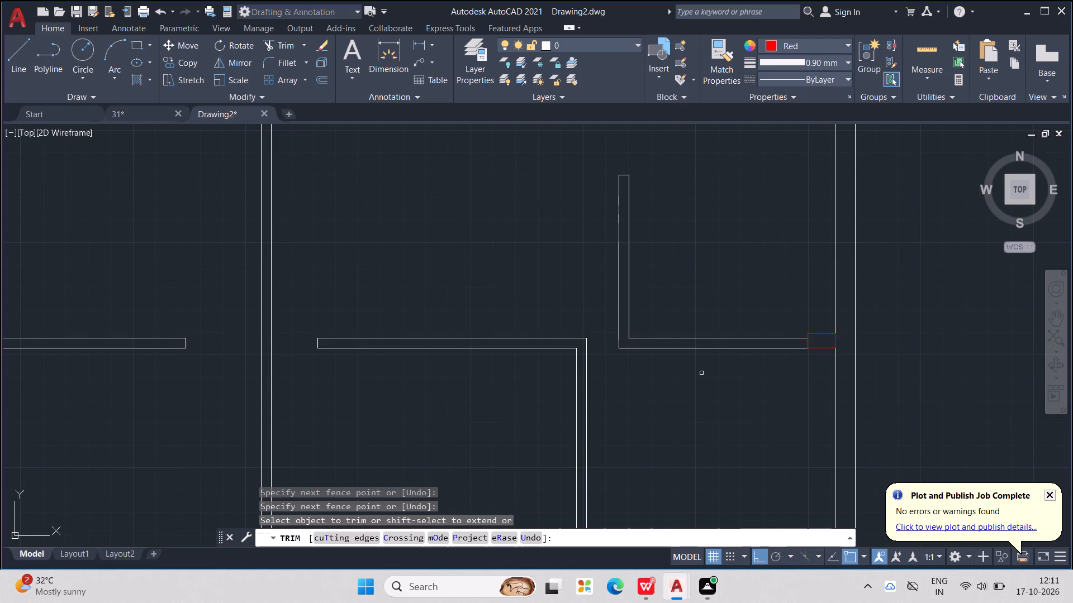
pyautogui.scroll(-4, 698, 361)
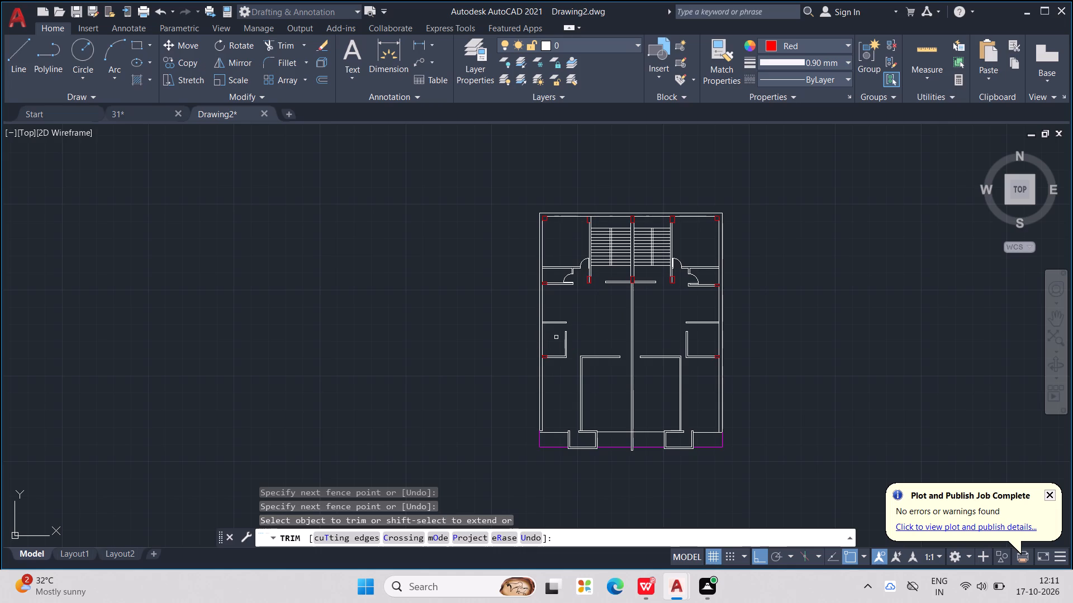
pyautogui.press('Escape')
pyautogui.press('Escape')
pyautogui.press('Escape')
pyautogui.press('Escape')
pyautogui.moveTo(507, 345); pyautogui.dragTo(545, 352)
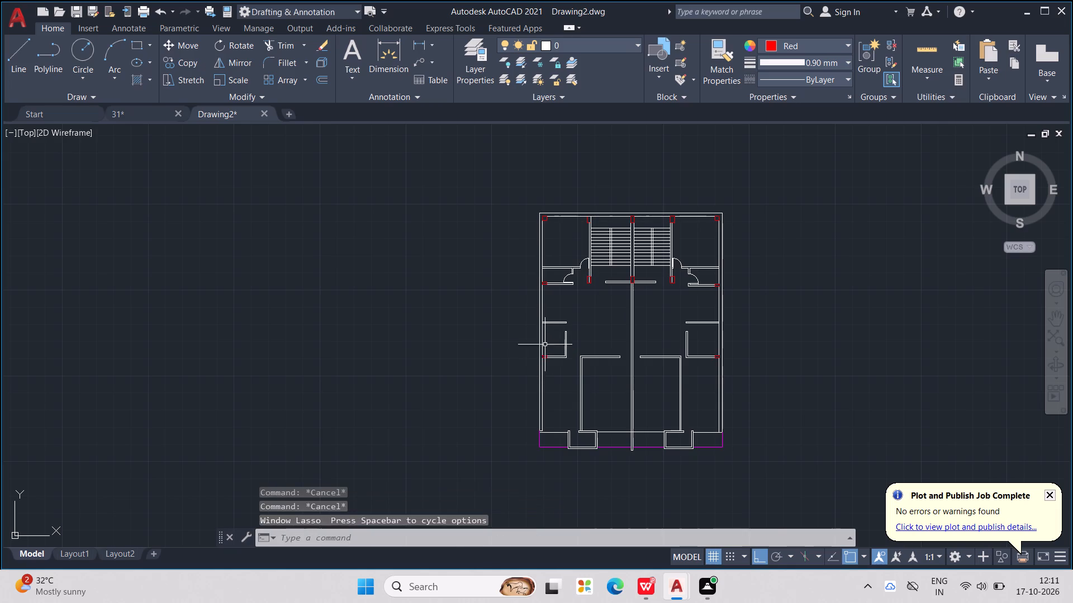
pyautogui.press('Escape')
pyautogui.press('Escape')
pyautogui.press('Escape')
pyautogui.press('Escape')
# Paste a red rectangle on the top wall of the left large lower room, near its outer corner and flush with the wall's lower line.
pyautogui.scroll(2, 633, 349)
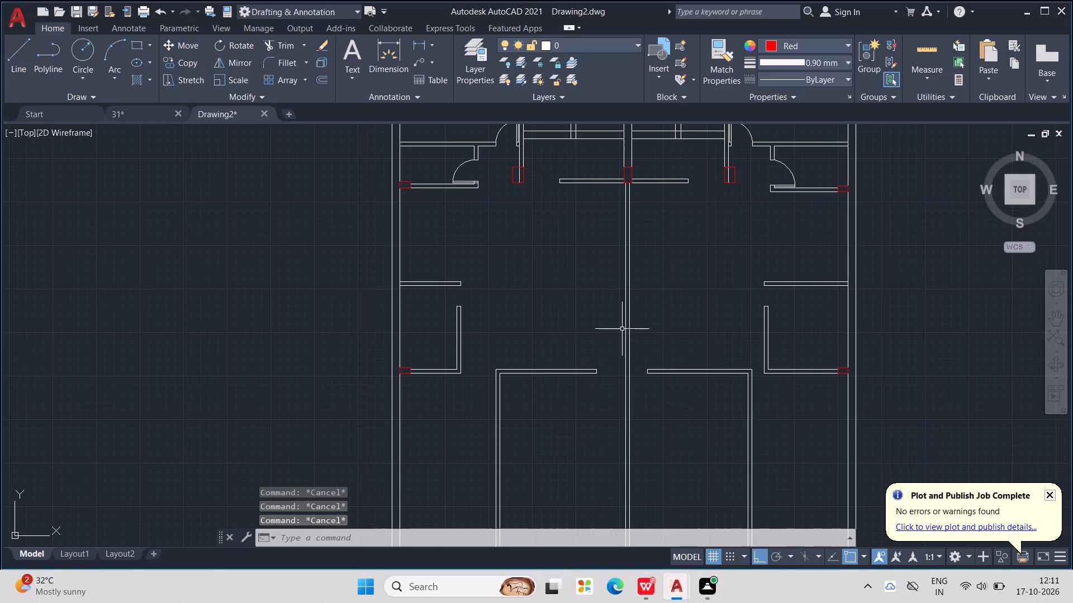
pyautogui.hotkey('ctrl', 'c')
pyautogui.hotkey('ctrl', 'v')
pyautogui.scroll(3, 538, 379)
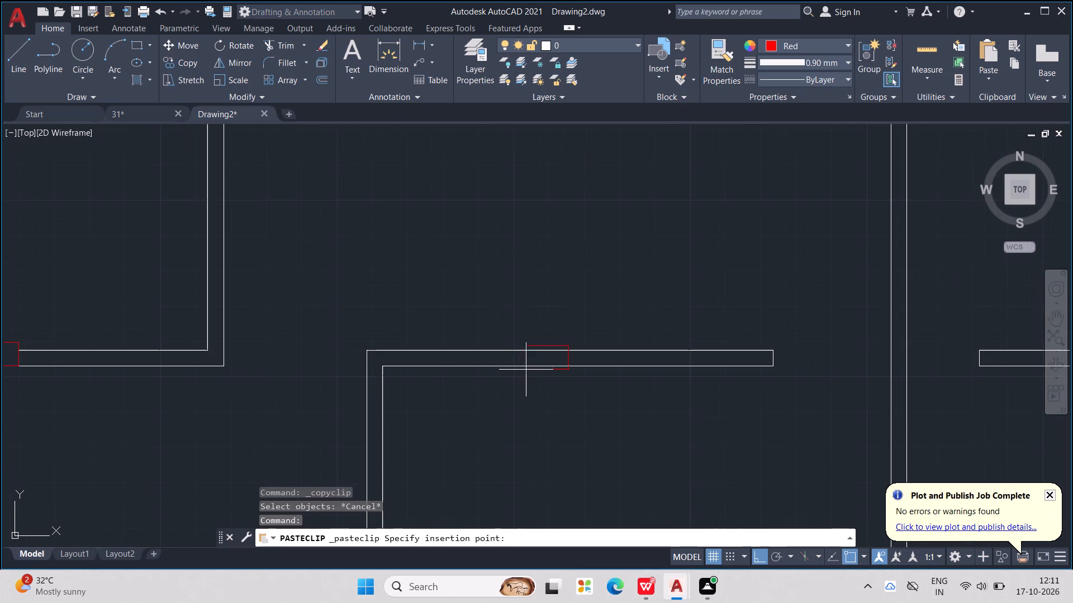
pyautogui.moveTo(500, 360); pyautogui.dragTo(624, 358, button='middle')
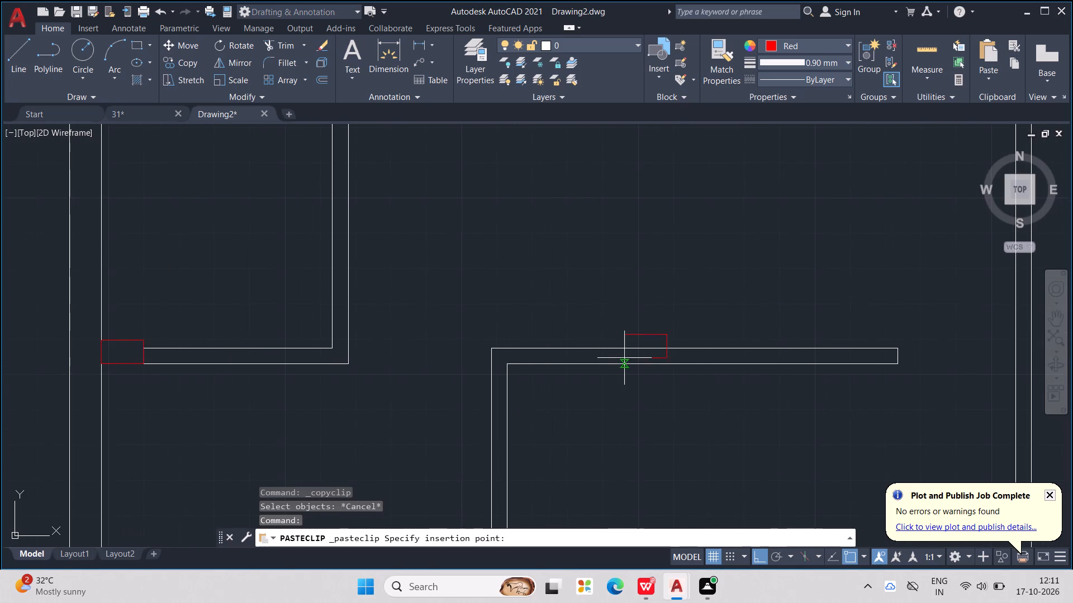
pyautogui.scroll(-3, 567, 323)
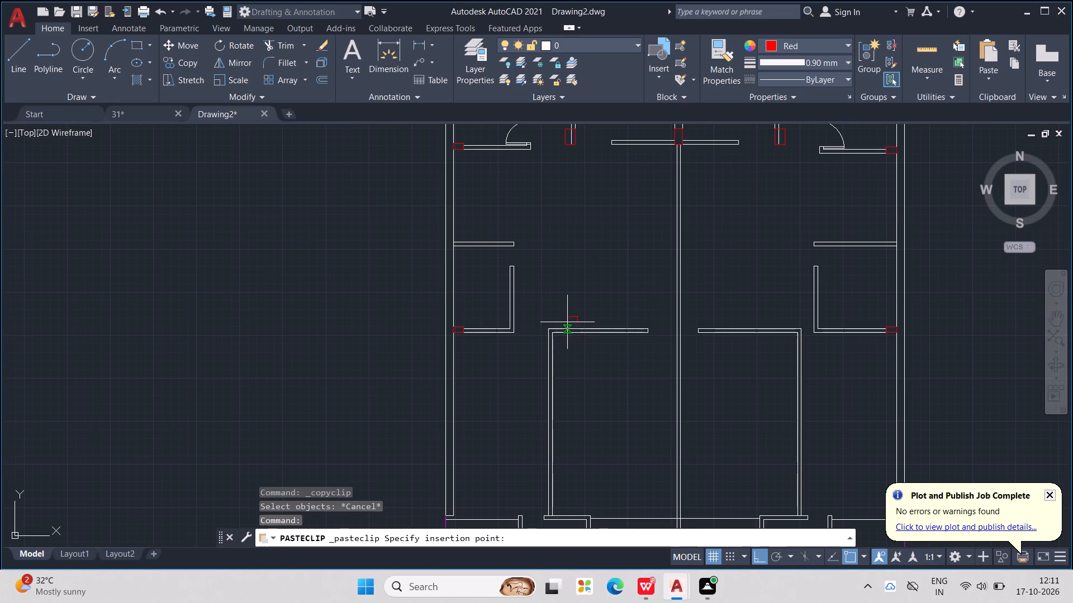
pyautogui.scroll(2, 568, 333)
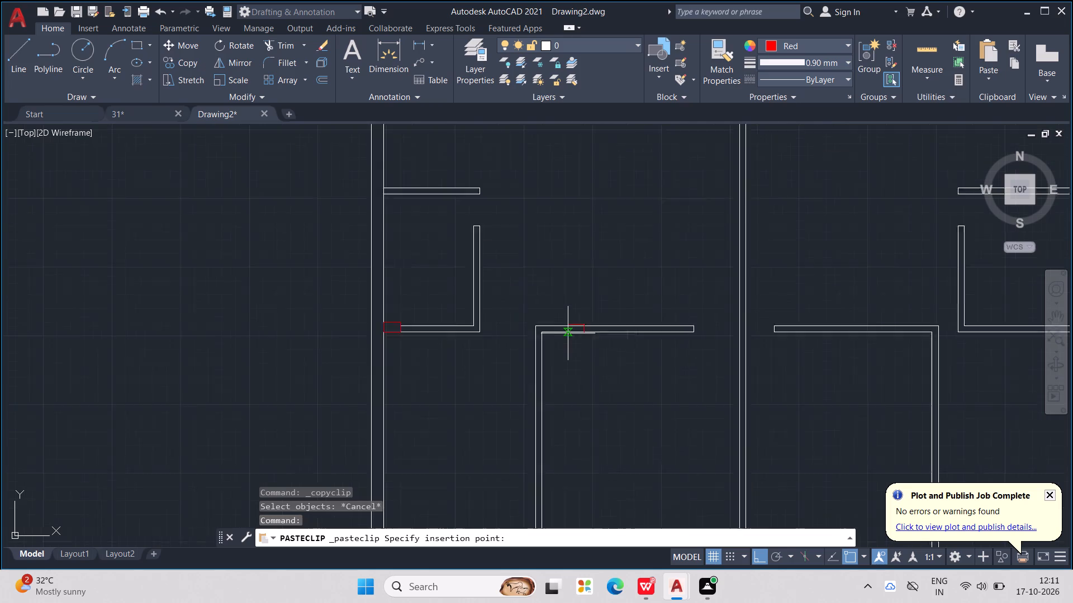
pyautogui.scroll(2, 567, 327)
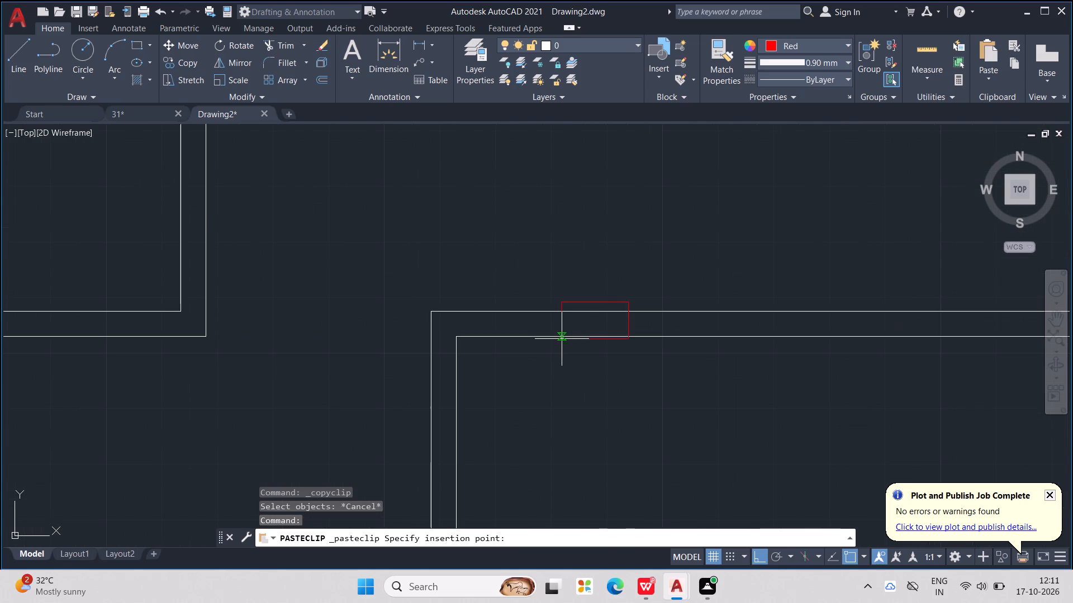
pyautogui.click(564, 338)
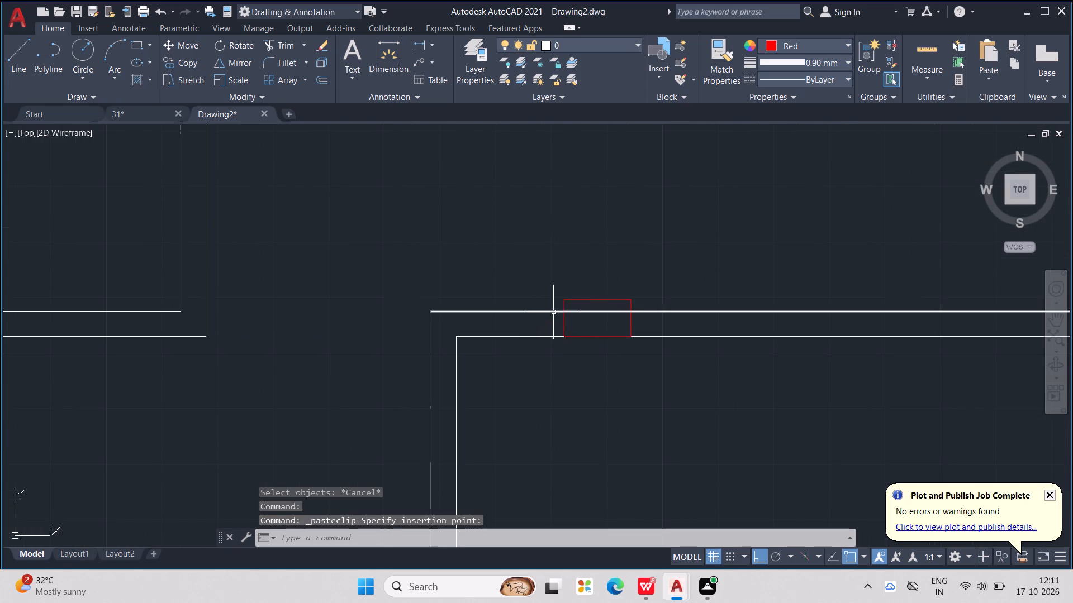
# Paste a red rectangle on the top wall of the right large lower room, near its outer corner and flush with the wall's lower line.
pyautogui.scroll(-2, 554, 305)
pyautogui.hotkey('ctrl', 'v')
pyautogui.scroll(-2, 779, 309)
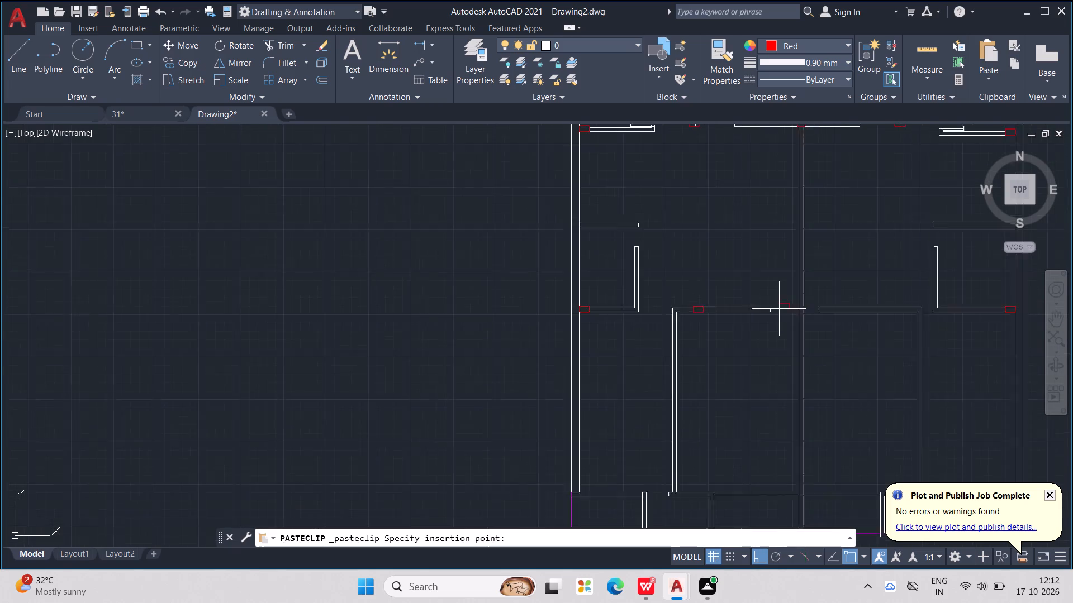
pyautogui.scroll(-1, 779, 309)
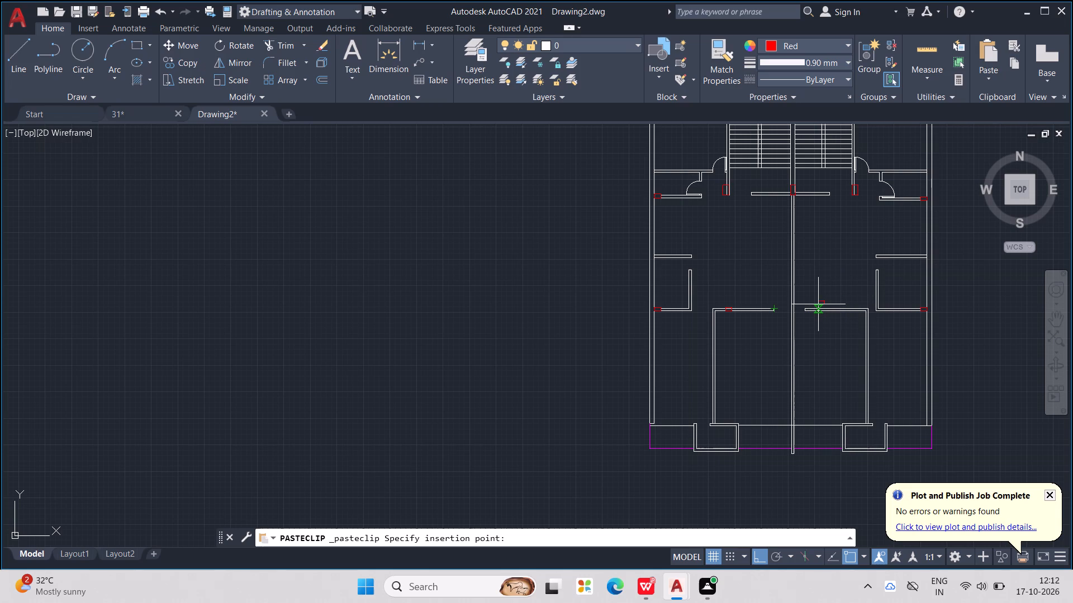
pyautogui.moveTo(818, 304); pyautogui.dragTo(675, 307, button='middle')
pyautogui.scroll(2, 677, 308)
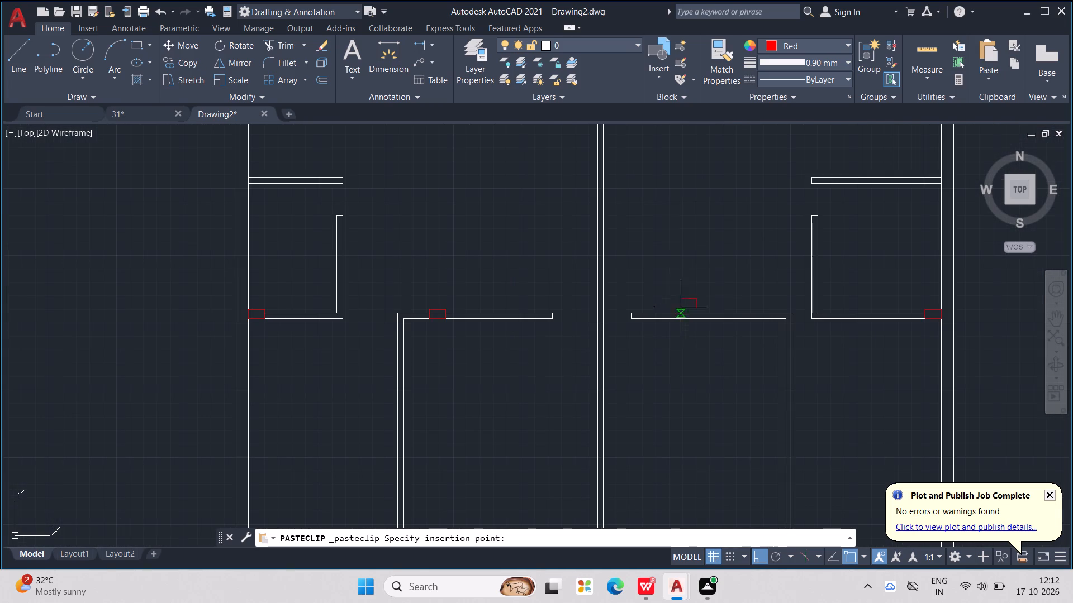
pyautogui.scroll(3, 744, 317)
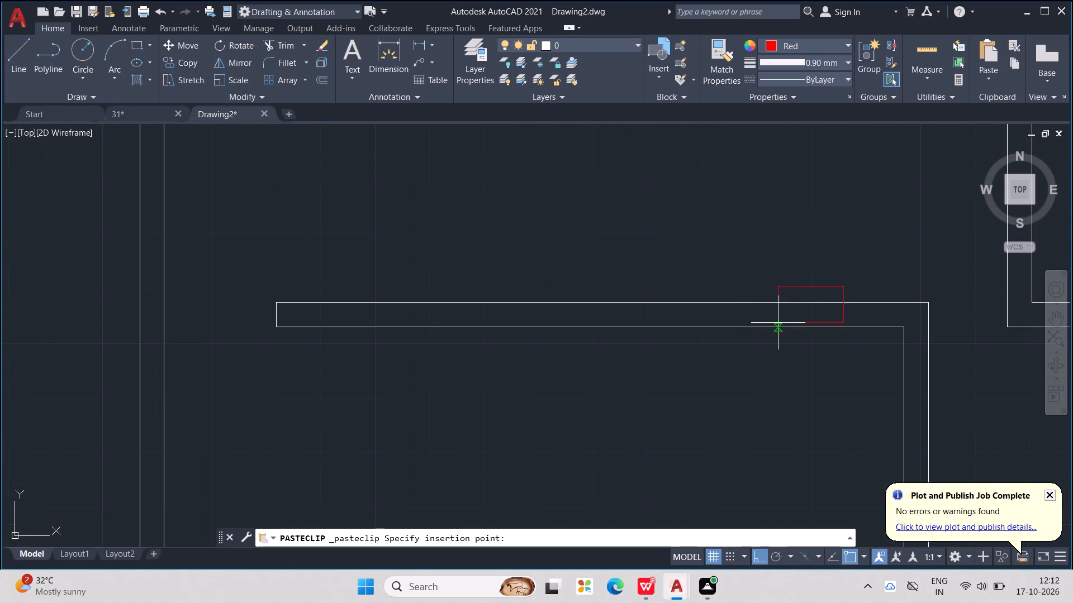
pyautogui.click(772, 327)
pyautogui.press('Escape')
pyautogui.press('Escape')
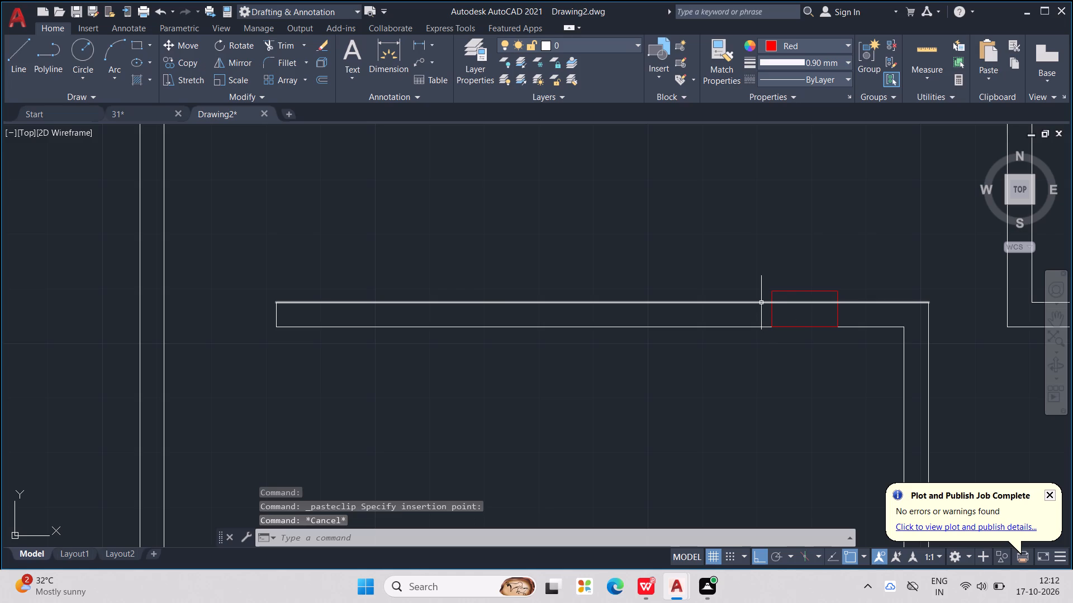
pyautogui.press('Escape')
pyautogui.press('Escape')
pyautogui.press('Escape')
pyautogui.press('Escape')
# Trim the upper wall line running through each of the two red rectangles on the large lower rooms' top walls.
pyautogui.press('t')
pyautogui.press('r')
pyautogui.press('Return')
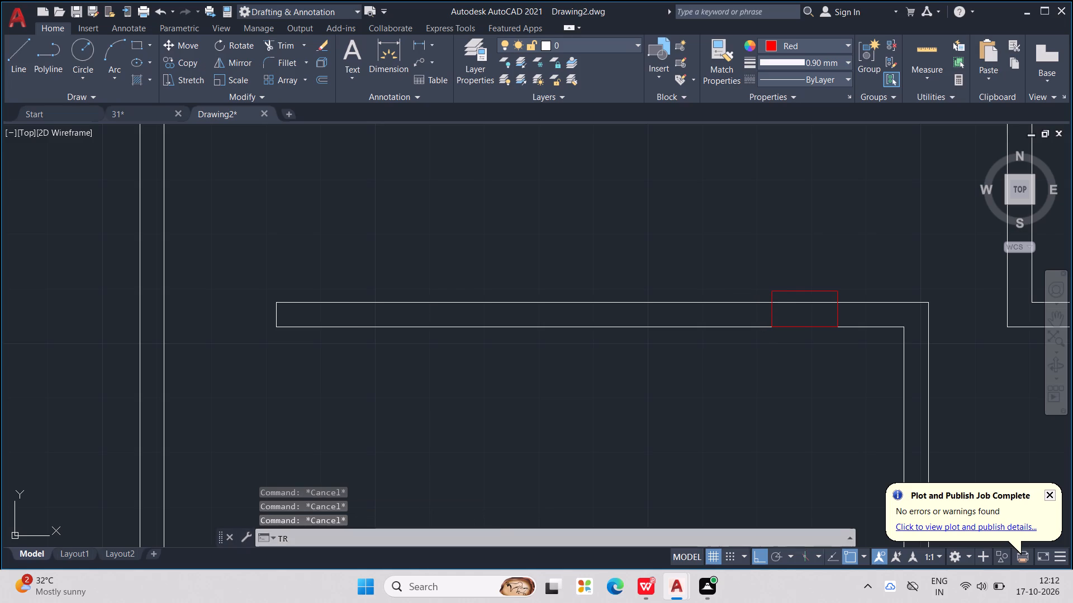
pyautogui.moveTo(795, 300); pyautogui.dragTo(800, 314)
pyautogui.scroll(-3, 799, 313)
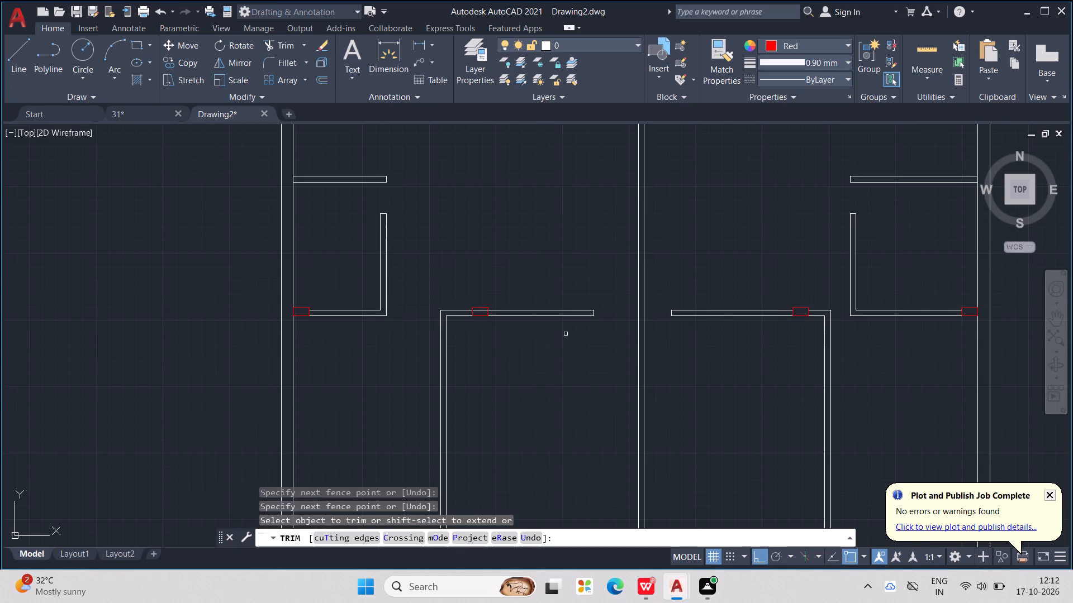
pyautogui.scroll(4, 487, 319)
pyautogui.moveTo(470, 290); pyautogui.dragTo(469, 290)
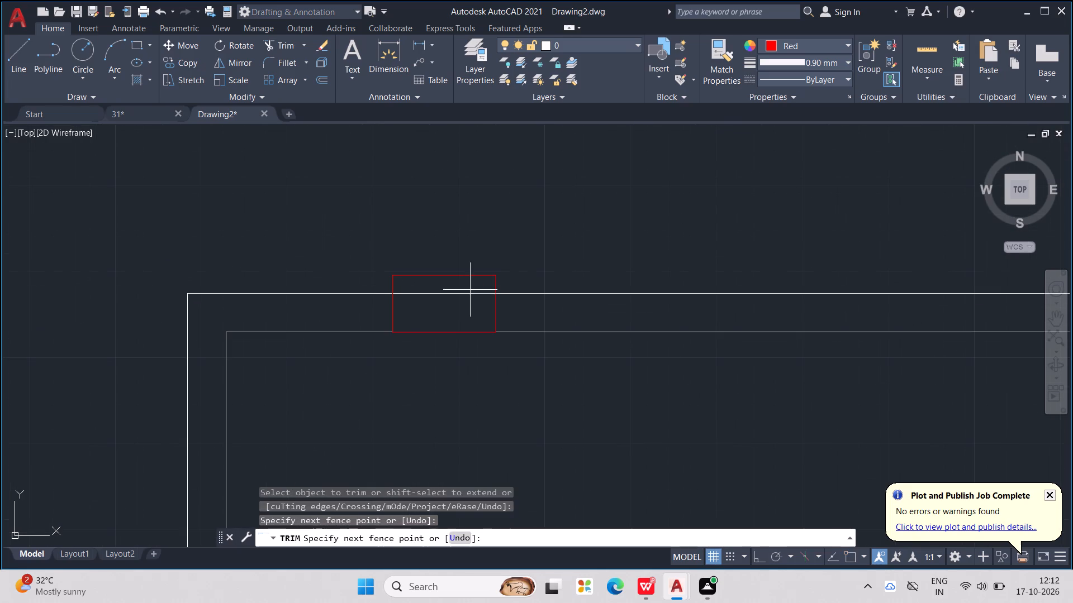
pyautogui.moveTo(469, 290); pyautogui.dragTo(471, 304)
pyautogui.scroll(-3, 471, 304)
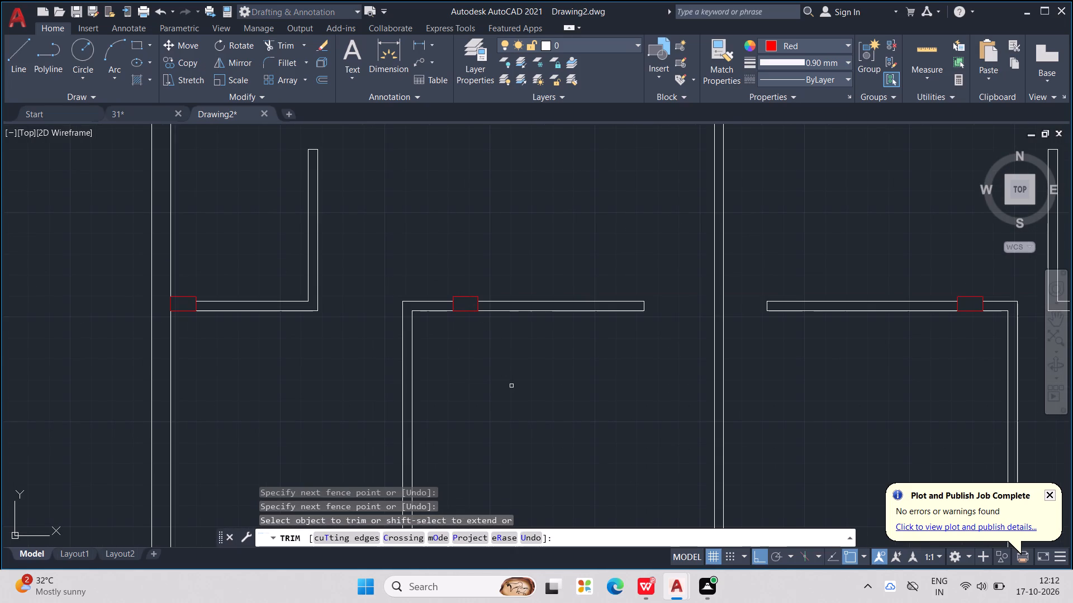
pyautogui.scroll(-2, 493, 371)
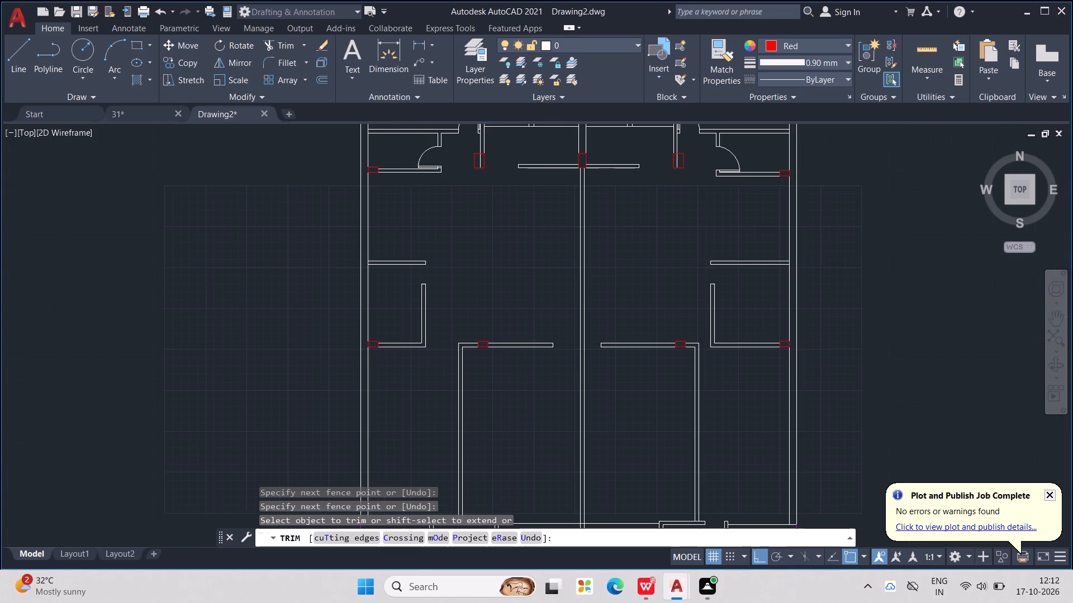
pyautogui.scroll(-1, 493, 371)
pyautogui.moveTo(508, 393); pyautogui.dragTo(569, 387, button='middle')
pyautogui.scroll(-1, 508, 393)
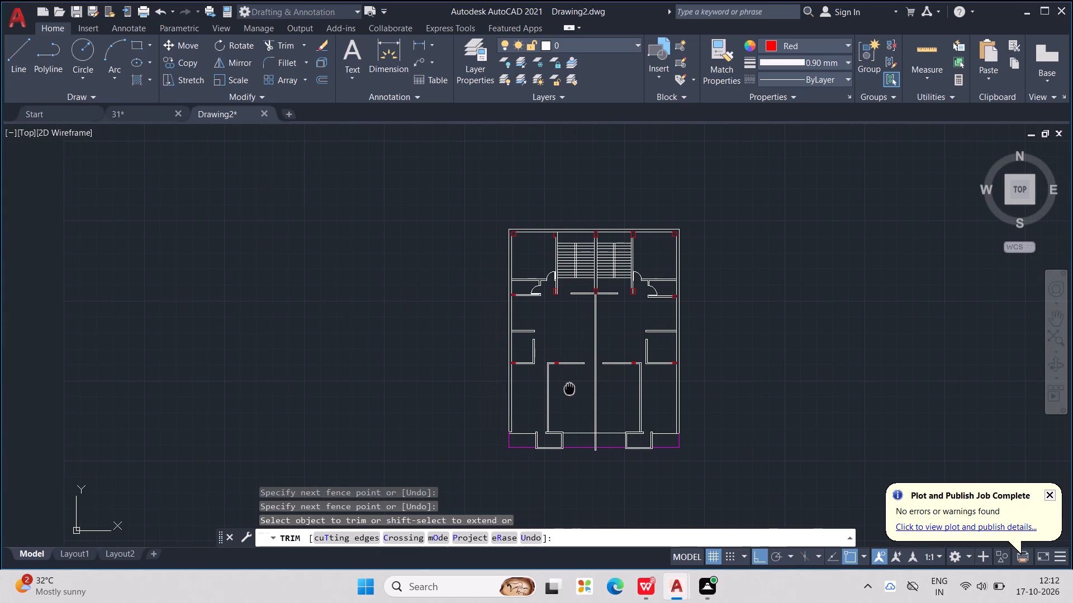
pyautogui.moveTo(569, 387); pyautogui.dragTo(568, 390, button='middle')
pyautogui.press('Escape')
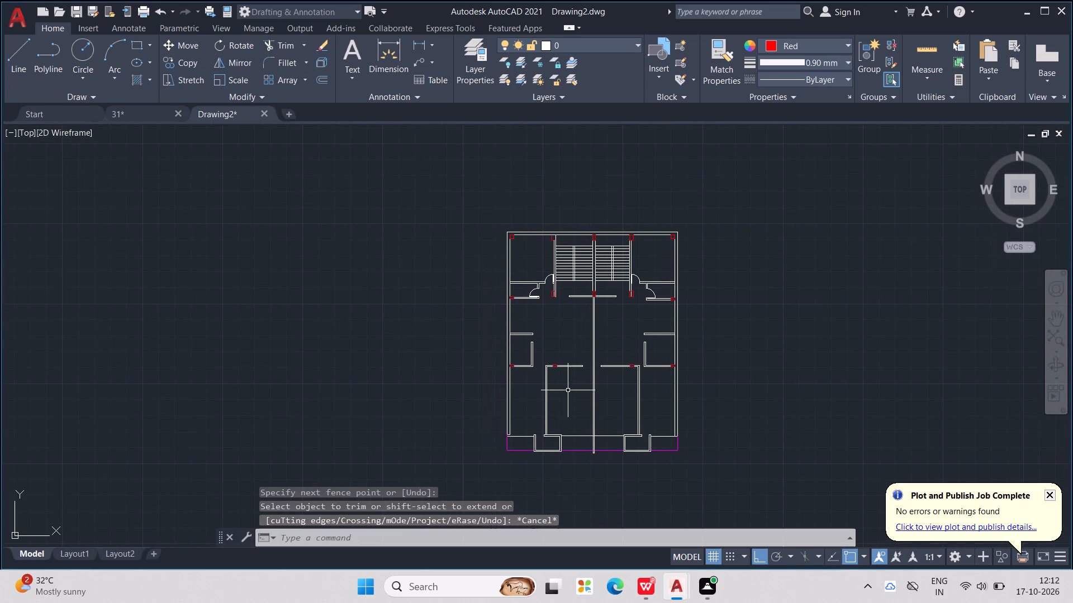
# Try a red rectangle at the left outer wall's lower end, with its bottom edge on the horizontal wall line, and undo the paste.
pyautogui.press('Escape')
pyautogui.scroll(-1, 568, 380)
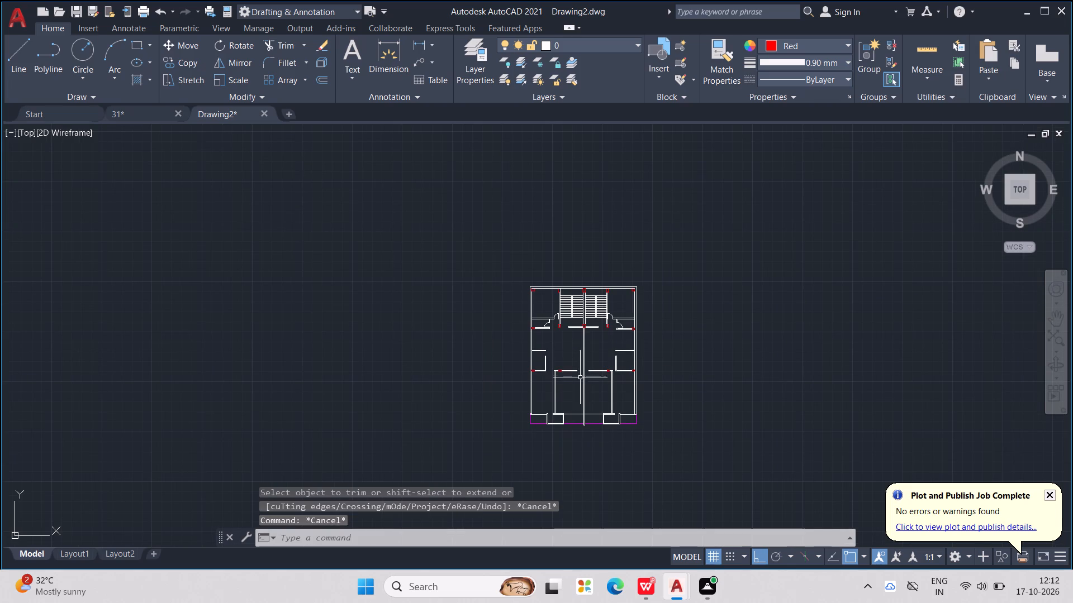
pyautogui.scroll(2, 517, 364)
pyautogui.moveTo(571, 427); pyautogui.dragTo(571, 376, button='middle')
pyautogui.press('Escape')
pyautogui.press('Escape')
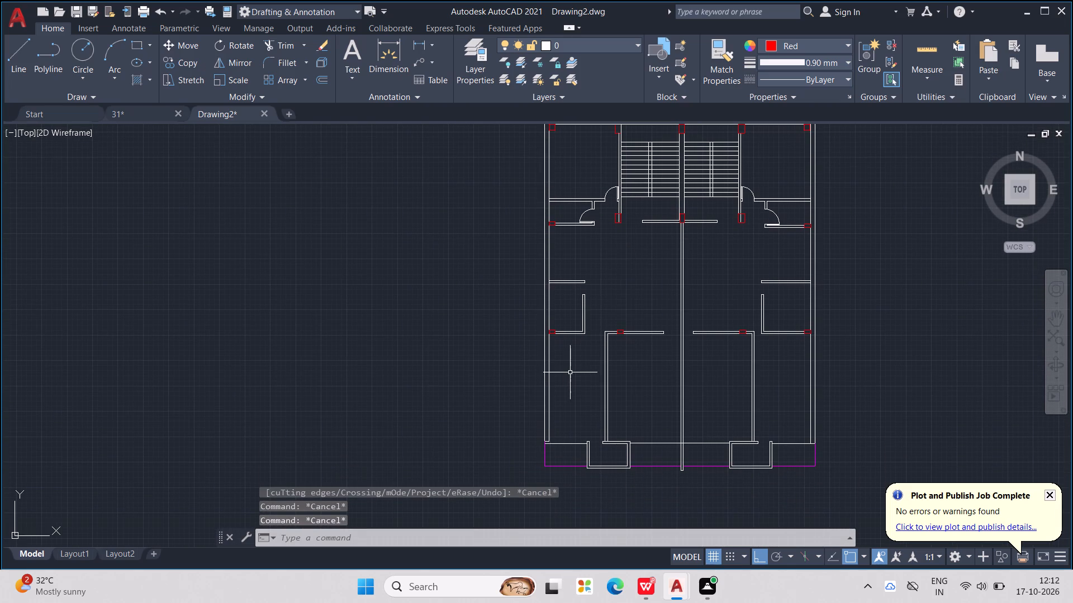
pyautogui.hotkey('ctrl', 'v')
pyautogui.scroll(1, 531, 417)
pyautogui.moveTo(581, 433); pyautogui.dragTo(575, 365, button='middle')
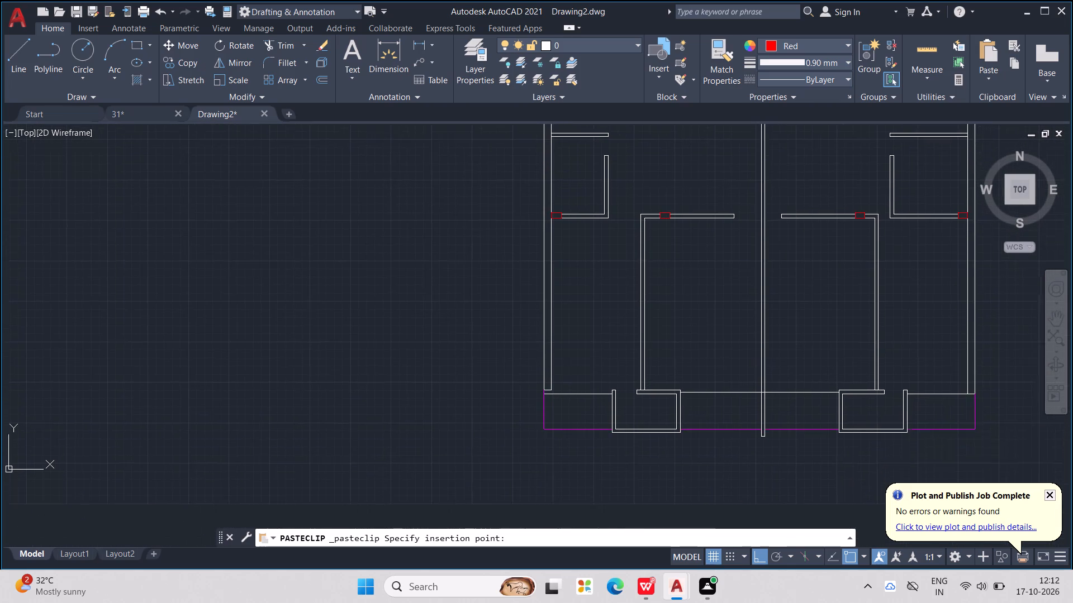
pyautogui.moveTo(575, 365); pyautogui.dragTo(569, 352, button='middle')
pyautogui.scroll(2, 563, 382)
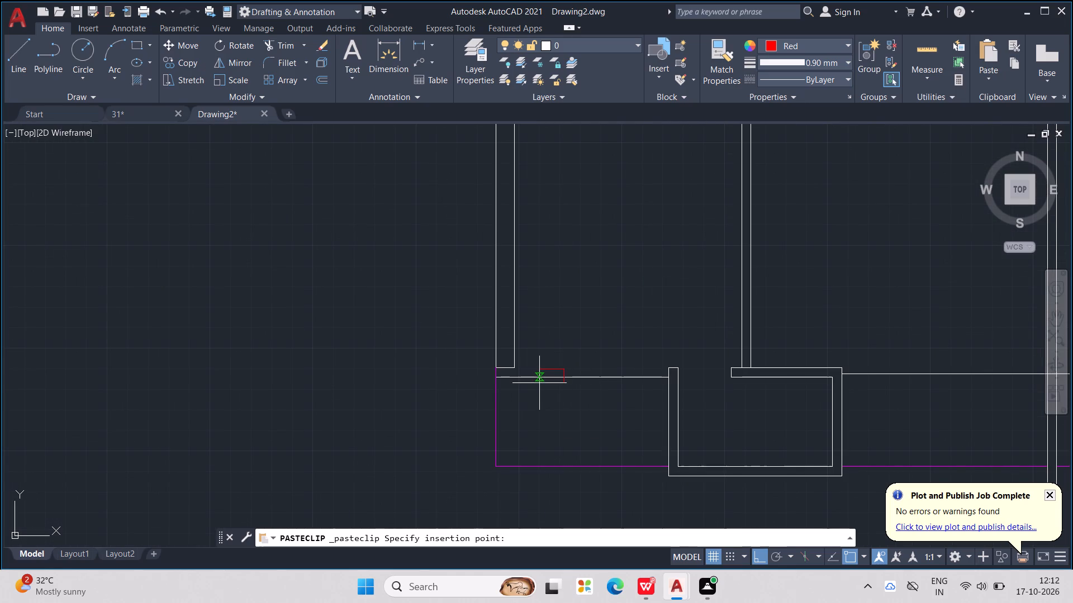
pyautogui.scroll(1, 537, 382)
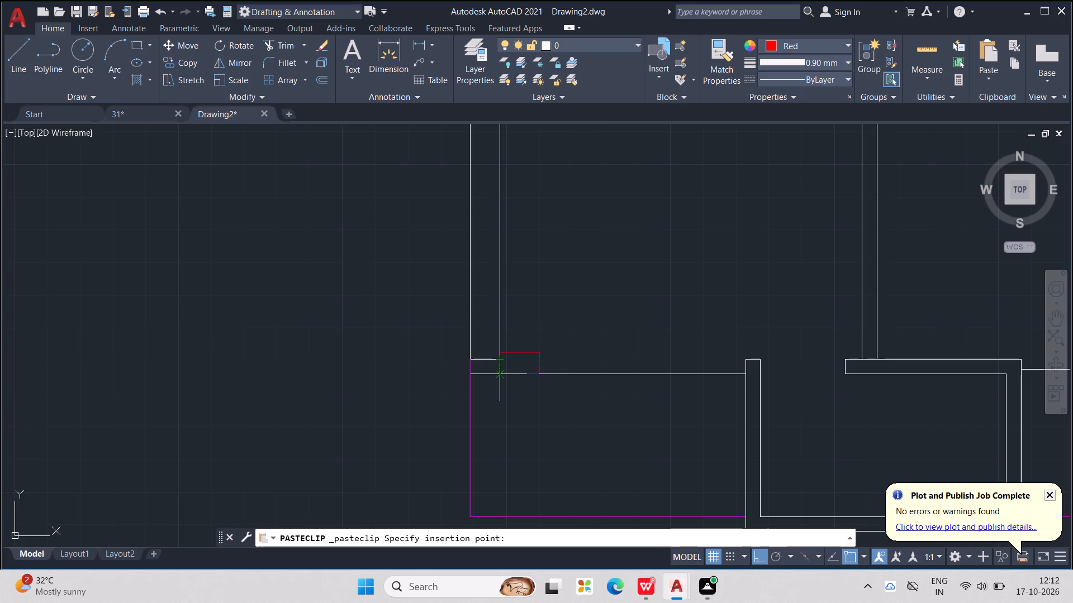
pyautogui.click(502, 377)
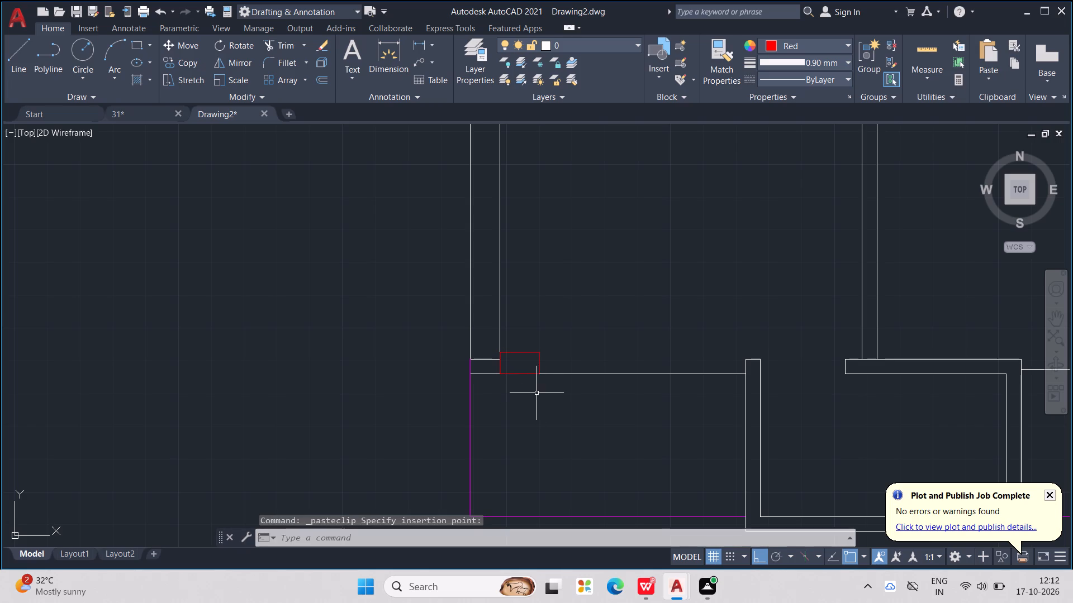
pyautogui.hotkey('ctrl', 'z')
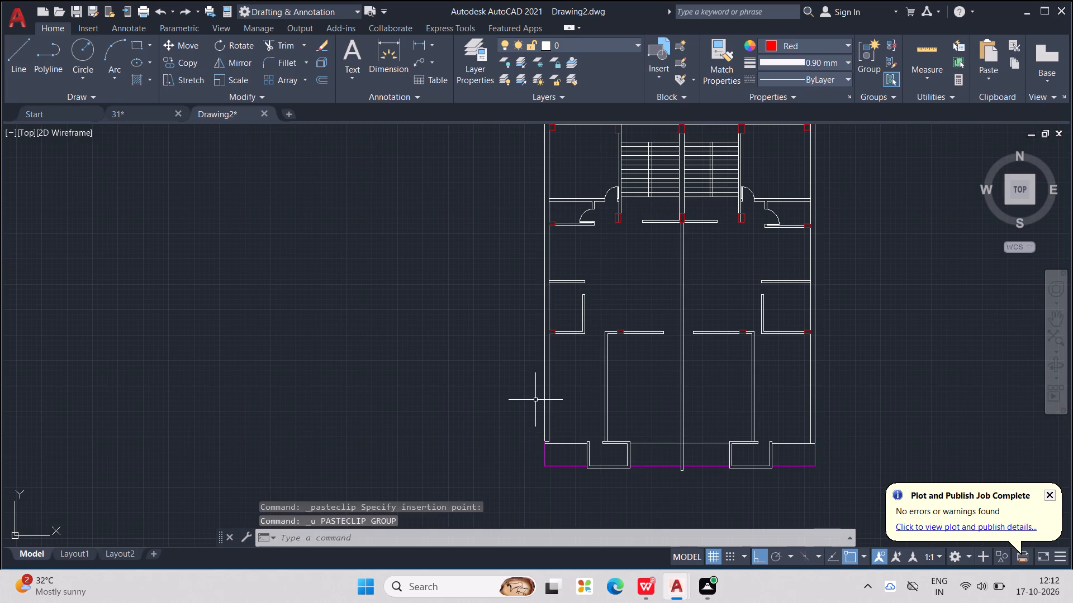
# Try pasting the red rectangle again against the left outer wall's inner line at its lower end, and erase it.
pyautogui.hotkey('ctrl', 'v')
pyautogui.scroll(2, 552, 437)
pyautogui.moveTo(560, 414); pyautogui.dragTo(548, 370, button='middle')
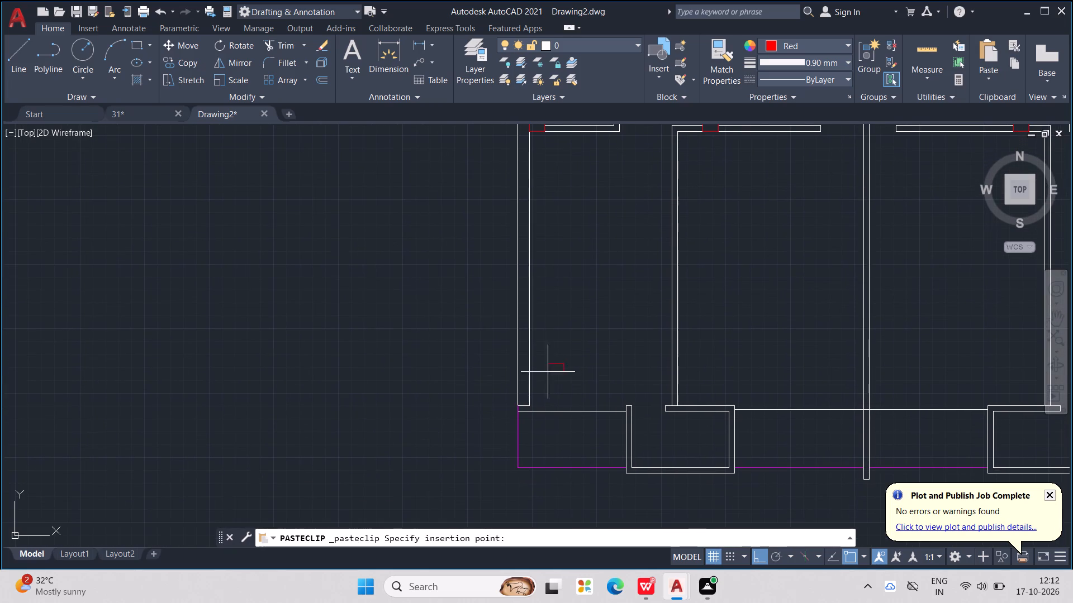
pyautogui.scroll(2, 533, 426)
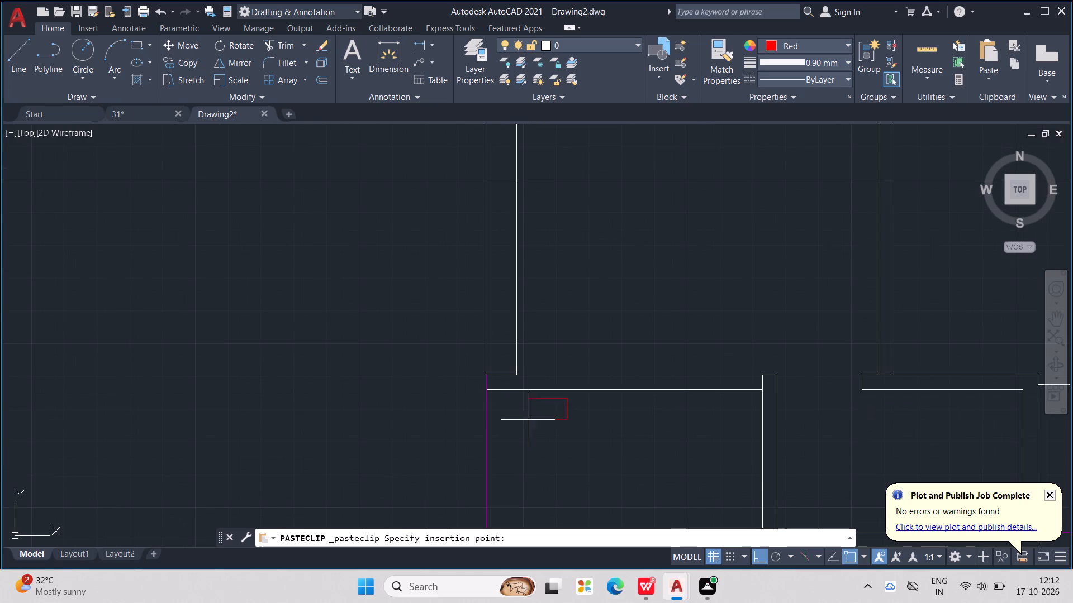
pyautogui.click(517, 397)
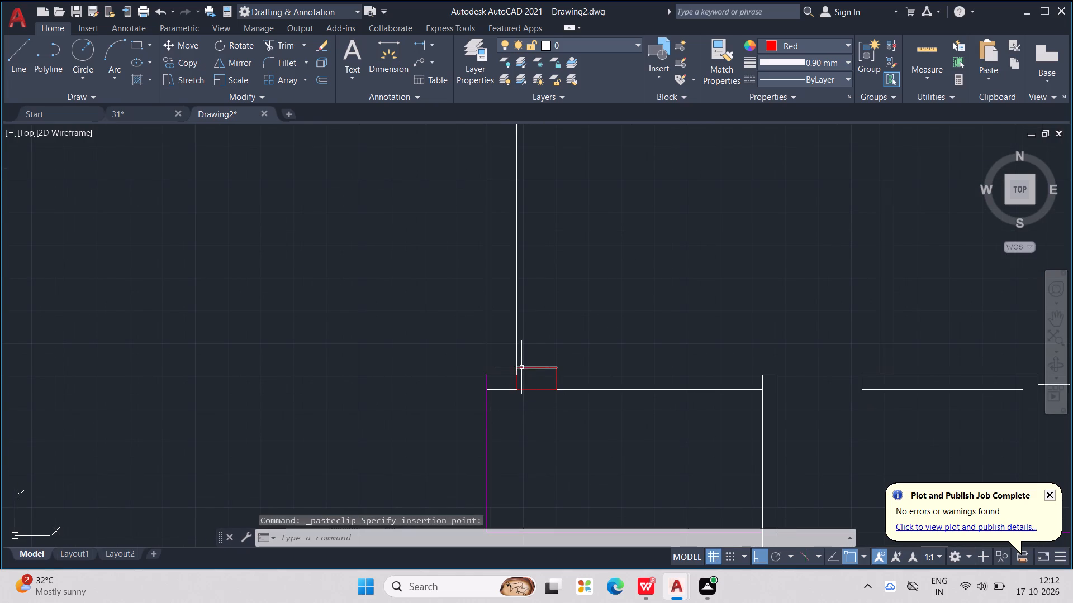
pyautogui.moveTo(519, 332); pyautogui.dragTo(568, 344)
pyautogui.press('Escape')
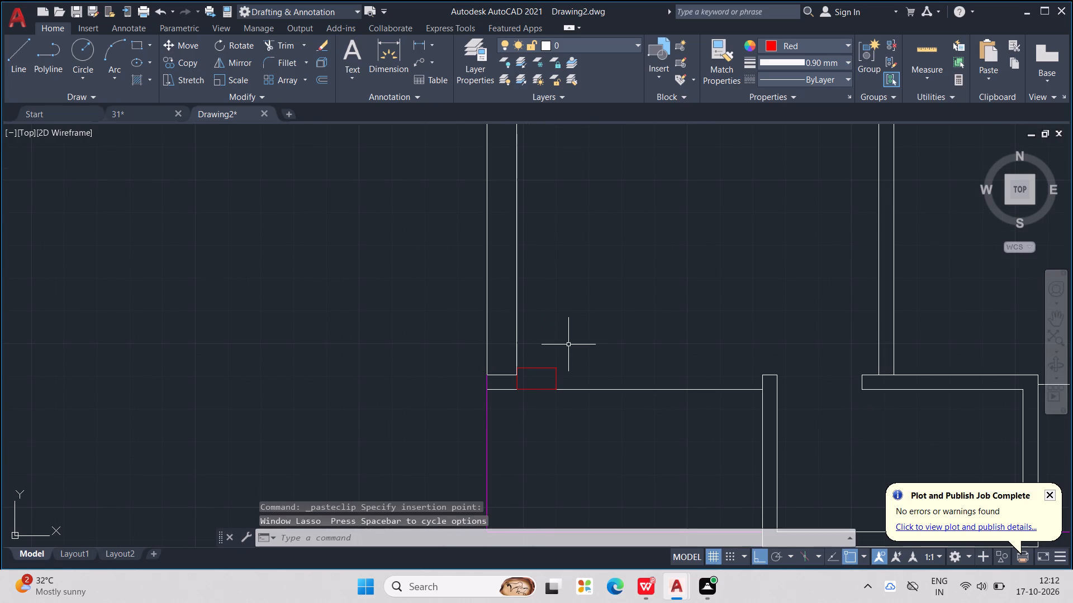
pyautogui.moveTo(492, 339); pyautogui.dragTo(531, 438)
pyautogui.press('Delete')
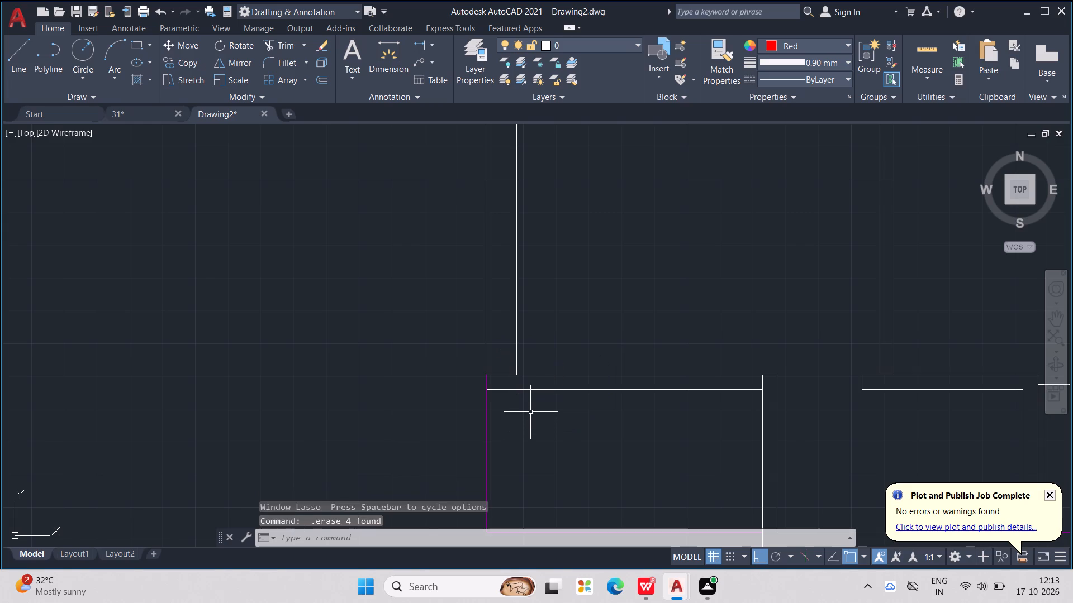
# Paste a red rectangle at the left outer wall's lower end, against its inner line and straddling the horizontal bottom wall line.
pyautogui.hotkey('ctrl', 'v')
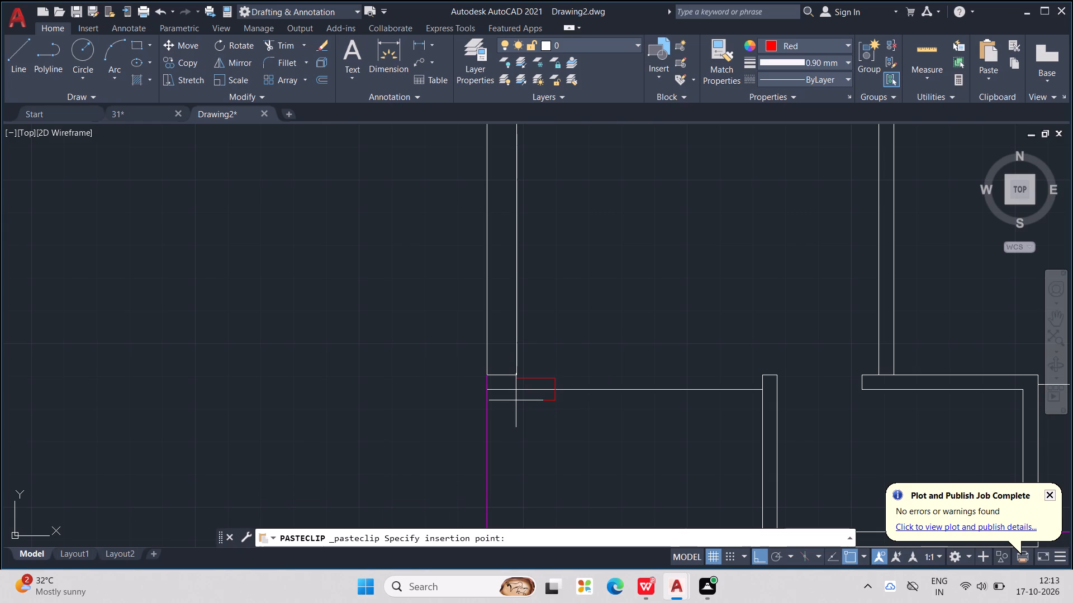
pyautogui.scroll(1, 494, 406)
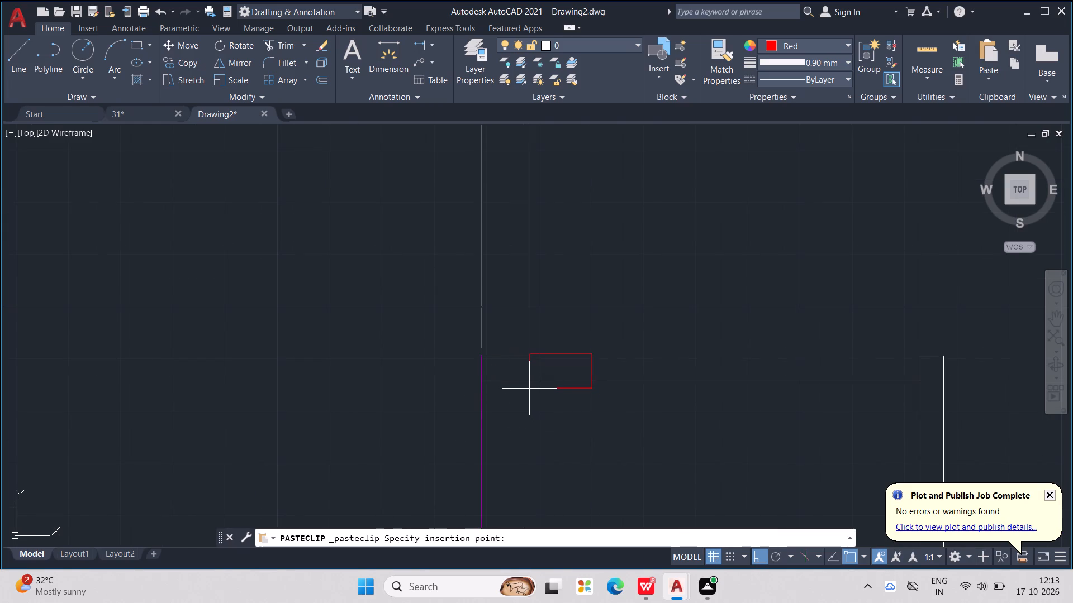
pyautogui.click(528, 389)
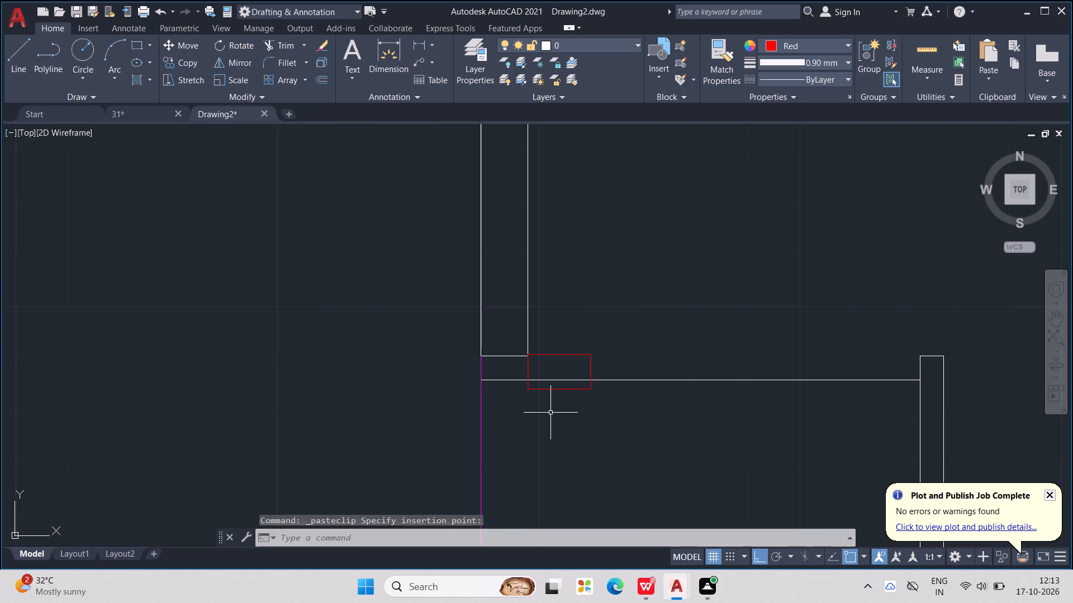
pyautogui.press('Escape')
pyautogui.press('Escape')
pyautogui.press('Escape')
pyautogui.press('Escape')
pyautogui.press('Escape')
pyautogui.press('Escape')
pyautogui.press('Escape')
pyautogui.press('Escape')
pyautogui.press('Escape')
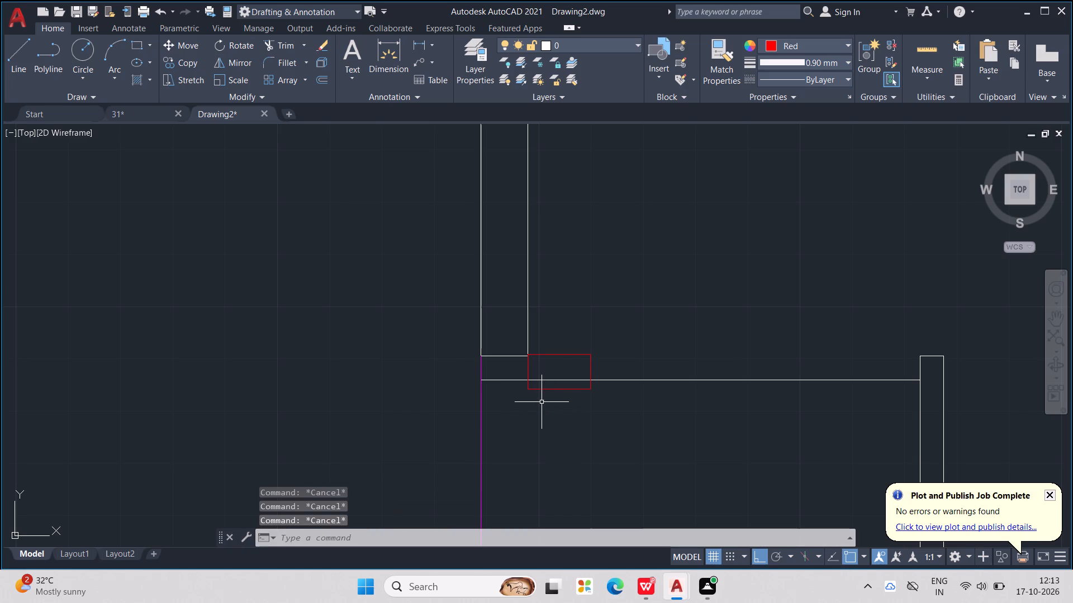
pyautogui.press('Escape')
pyautogui.press('Escape')
pyautogui.press('Escape')
# Paste a red rectangle on the top wall of the left projecting bay, flush with that wall's upper line.
pyautogui.moveTo(541, 397); pyautogui.dragTo(443, 401, button='middle')
pyautogui.scroll(-1, 541, 397)
pyautogui.scroll(-1, 448, 399)
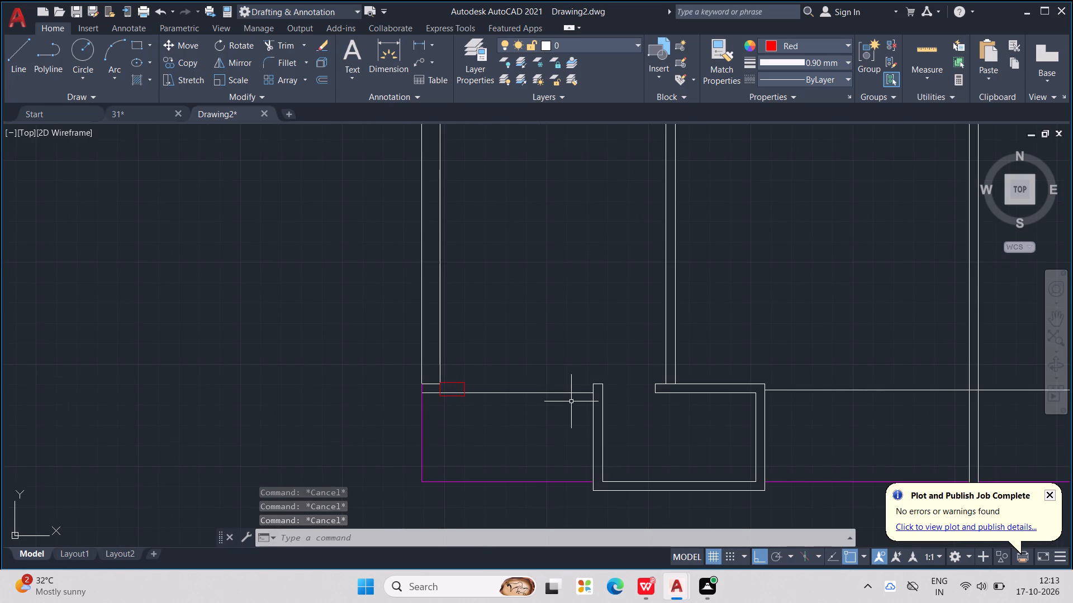
pyautogui.scroll(-2, 571, 401)
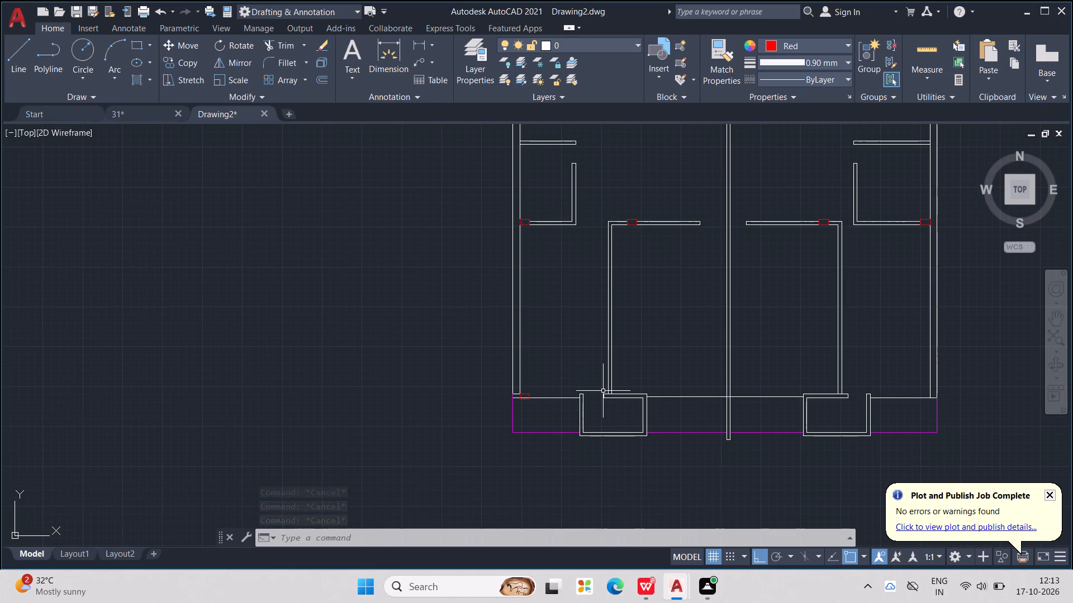
pyautogui.hotkey('ctrl', 'v')
pyautogui.scroll(2, 668, 398)
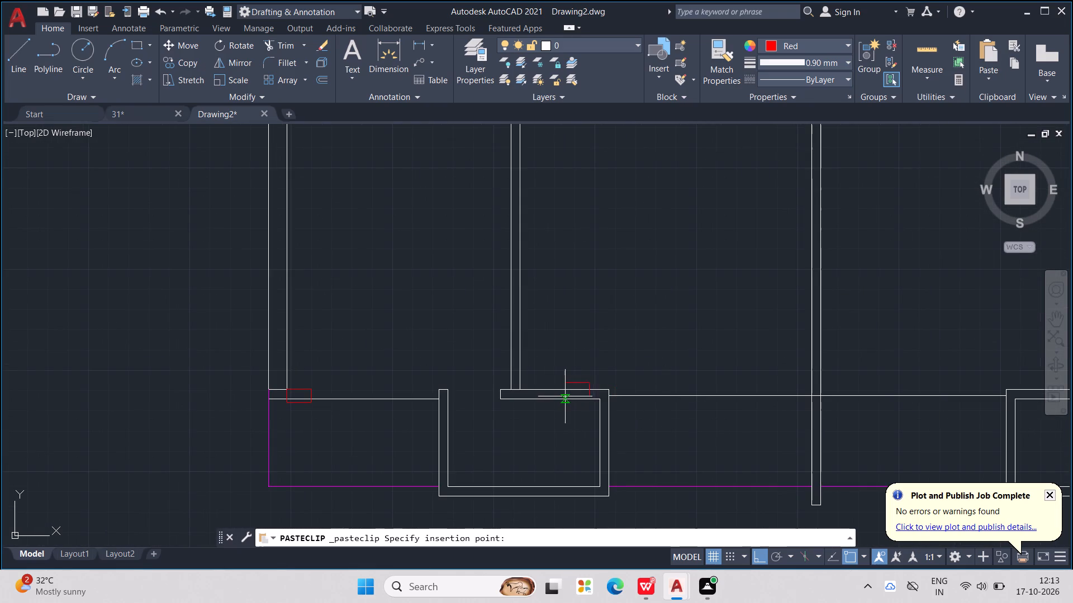
pyautogui.scroll(2, 546, 398)
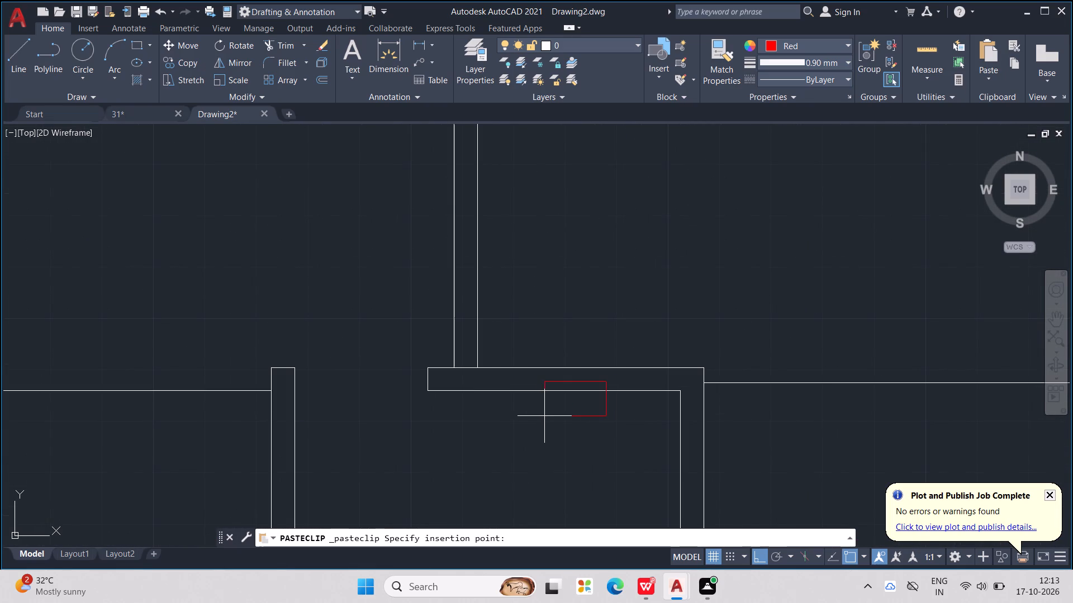
pyautogui.click(557, 401)
# Paste a red rectangle on the top wall of the right projecting bay, flush with that wall's upper line.
pyautogui.scroll(-2, 557, 401)
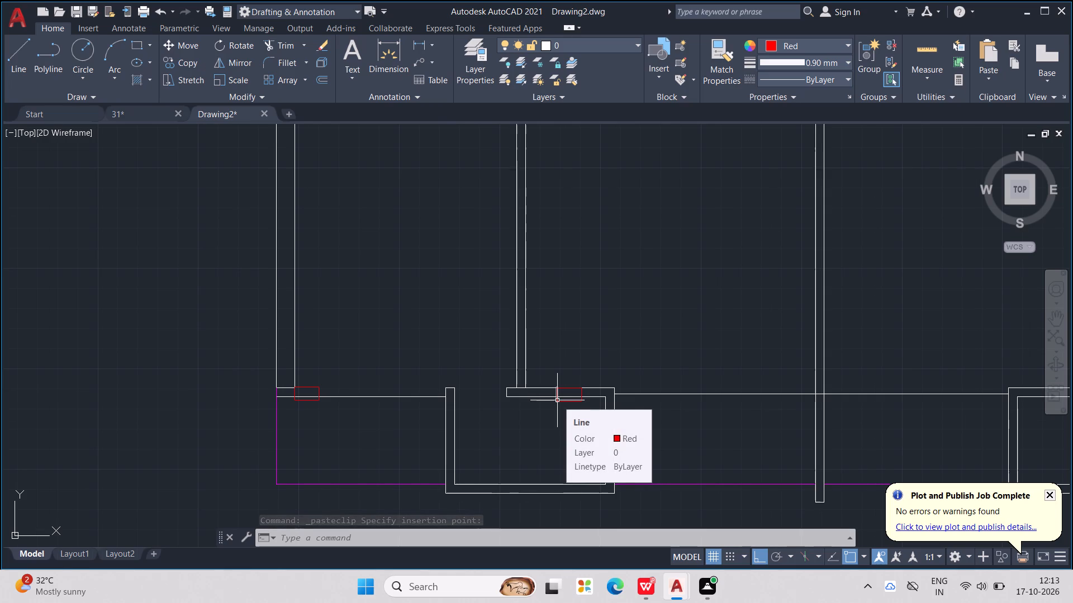
pyautogui.scroll(-2, 665, 392)
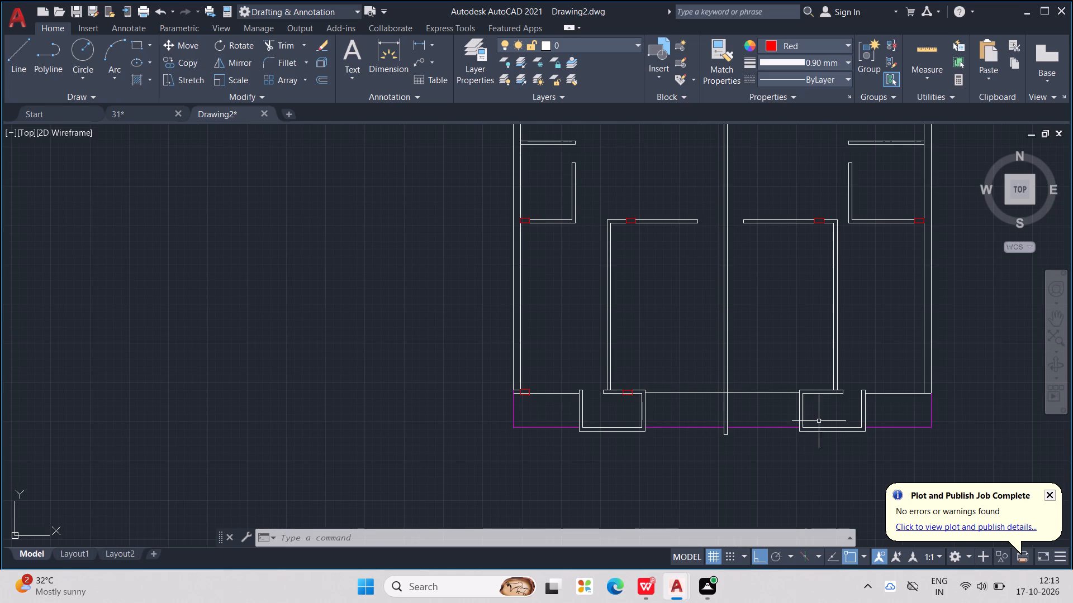
pyautogui.hotkey('ctrl', 'v')
pyautogui.scroll(1, 823, 421)
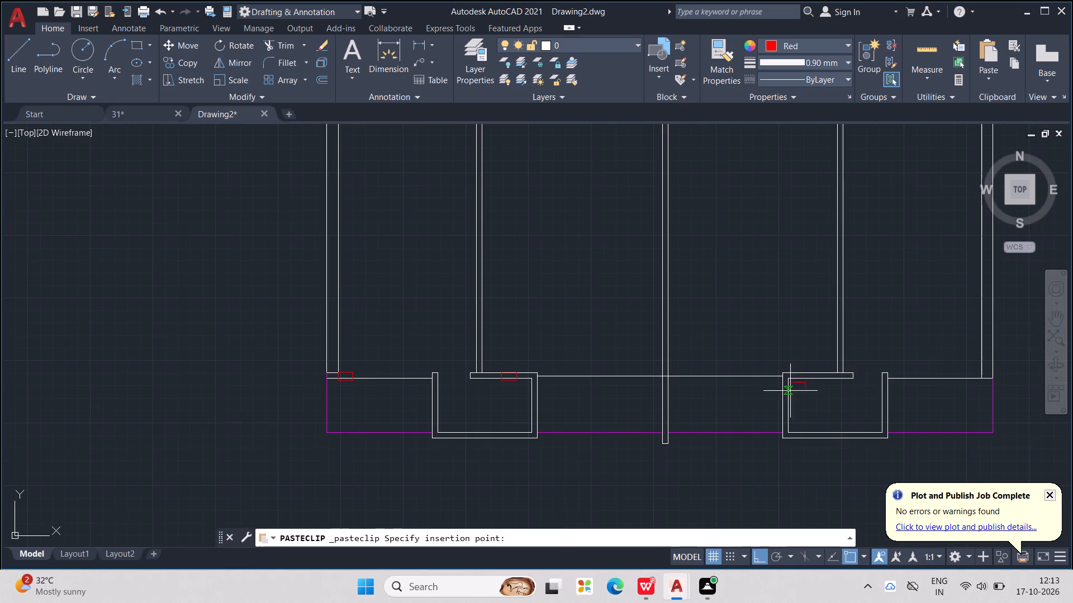
pyautogui.scroll(2, 786, 390)
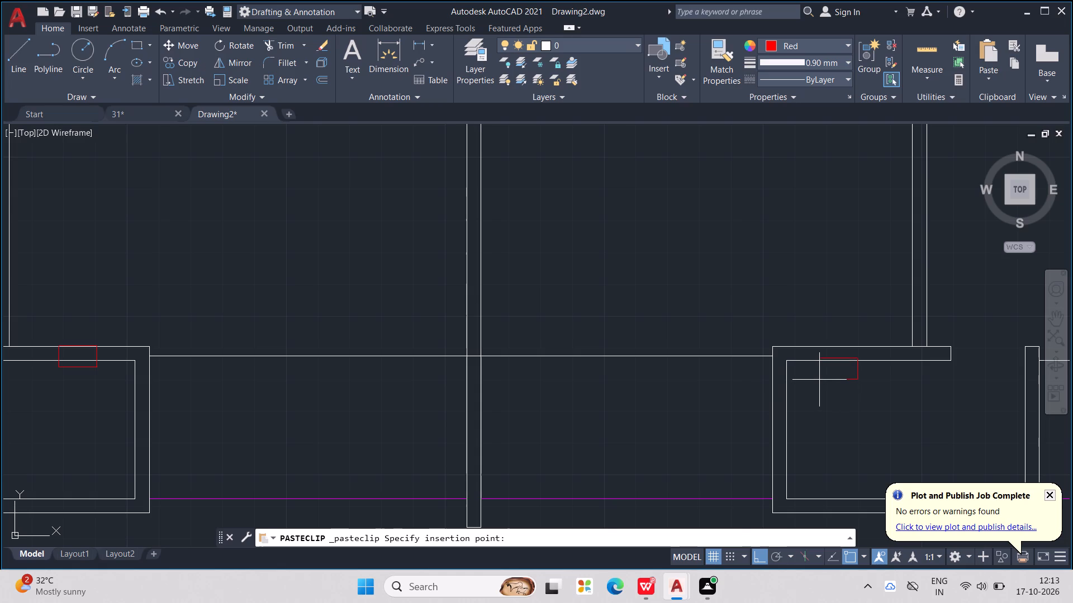
pyautogui.scroll(1, 819, 380)
pyautogui.click(809, 361)
# Paste a red rectangle at the right outer wall's lower end, against its inner line and straddling the horizontal bottom wall line.
pyautogui.scroll(-5, 814, 356)
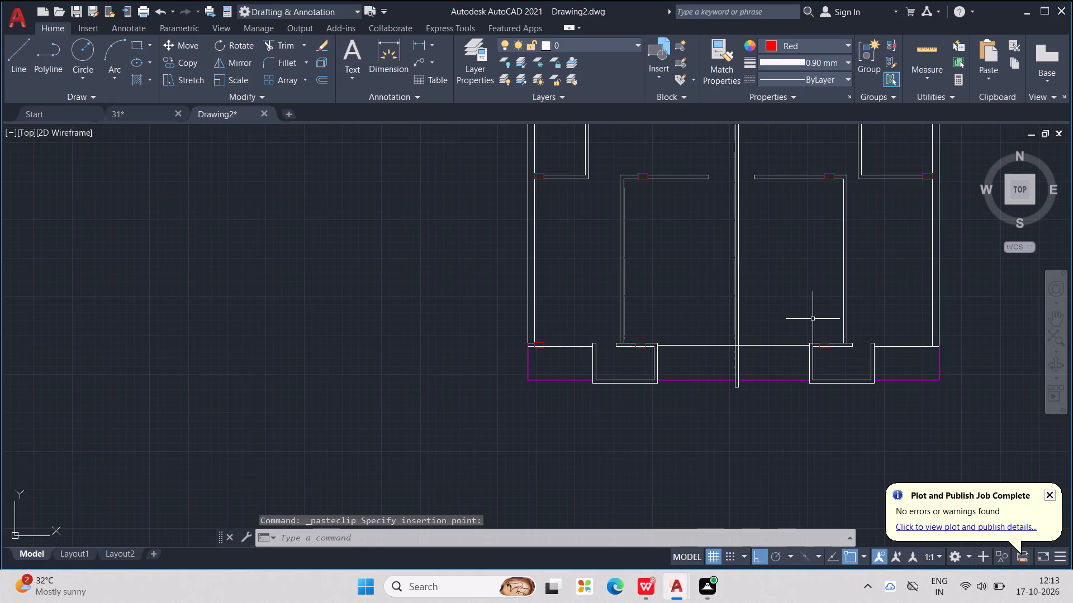
pyautogui.moveTo(812, 318); pyautogui.dragTo(680, 351, button='middle')
pyautogui.scroll(-1, 812, 318)
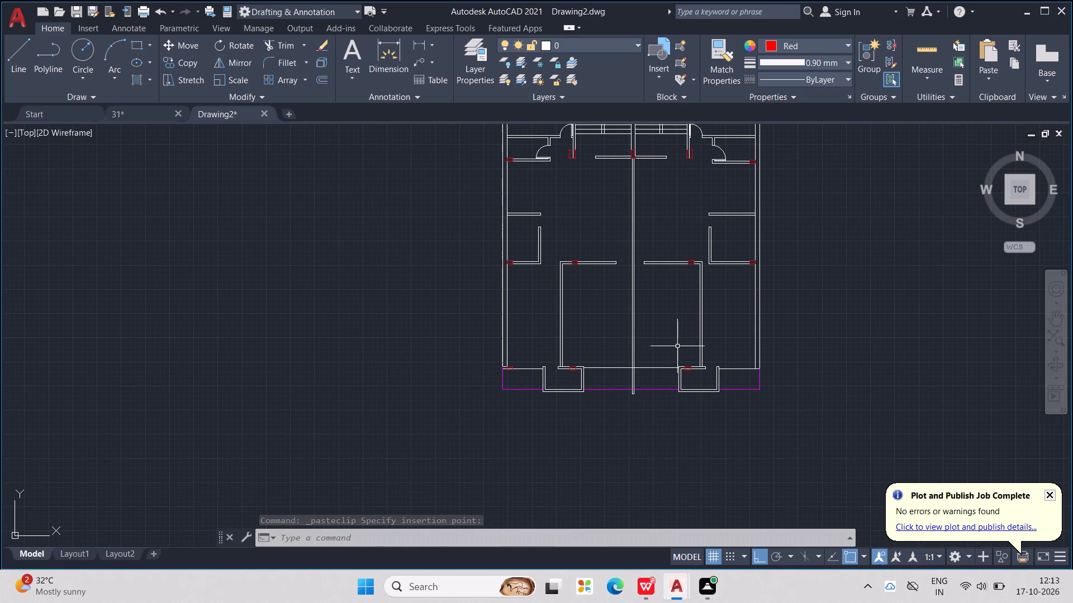
pyautogui.hotkey('ctrl', 'v')
pyautogui.scroll(2, 781, 375)
pyautogui.scroll(2, 671, 363)
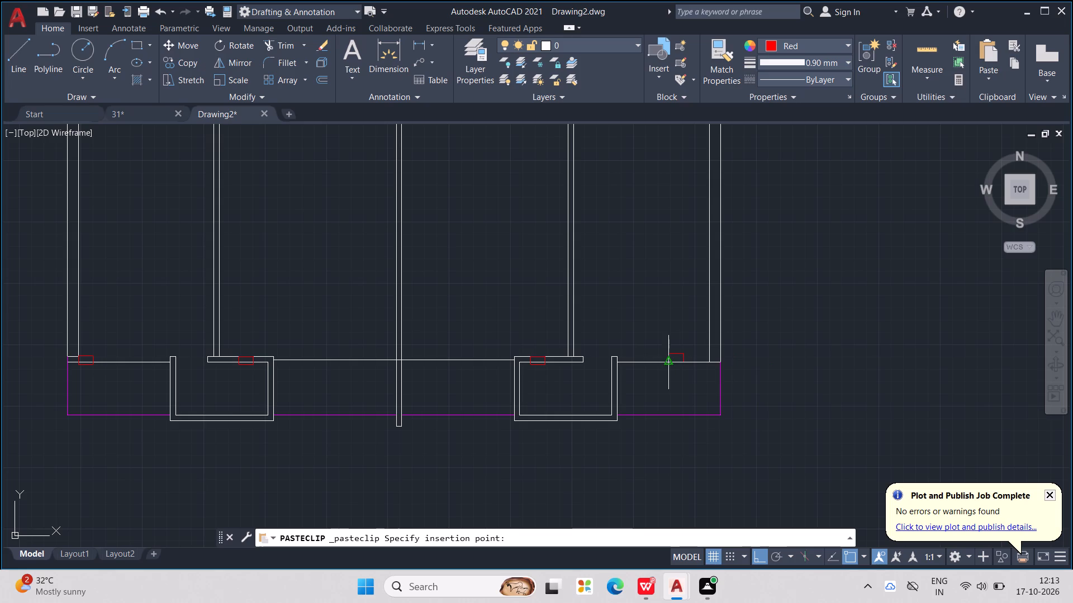
pyautogui.scroll(2, 718, 384)
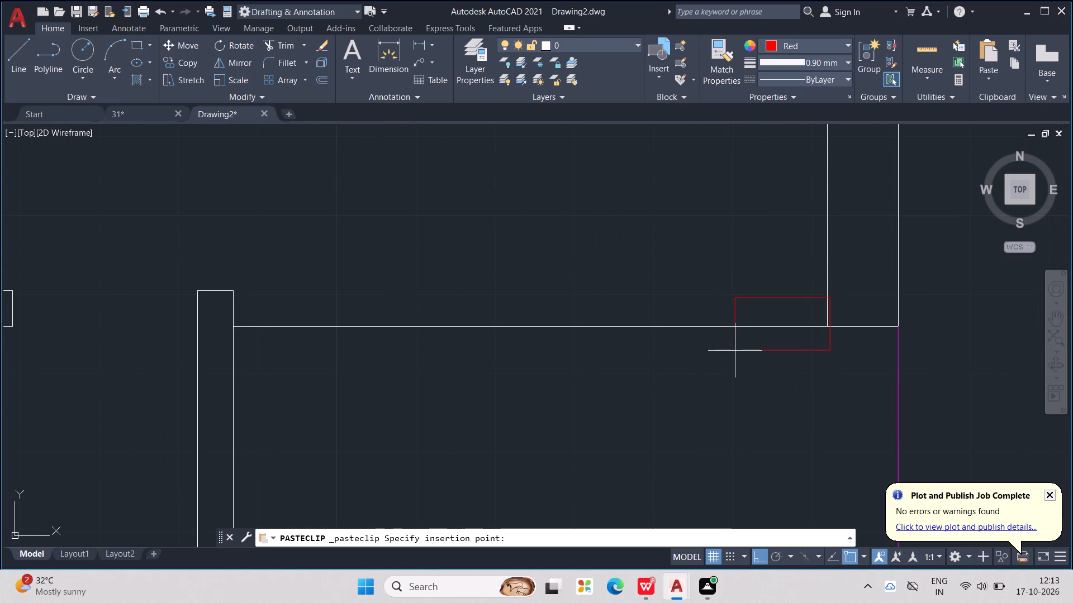
pyautogui.click(732, 352)
# Trim the wall lines inside the red columns on the top walls of the left and right projecting bays.
pyautogui.scroll(-1, 732, 352)
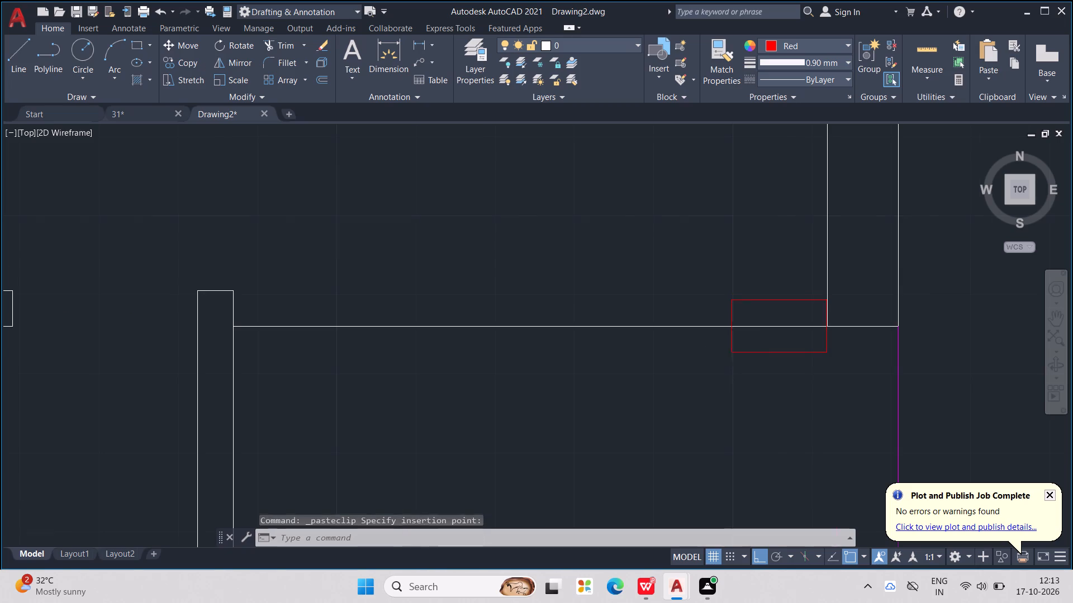
pyautogui.scroll(-2, 732, 352)
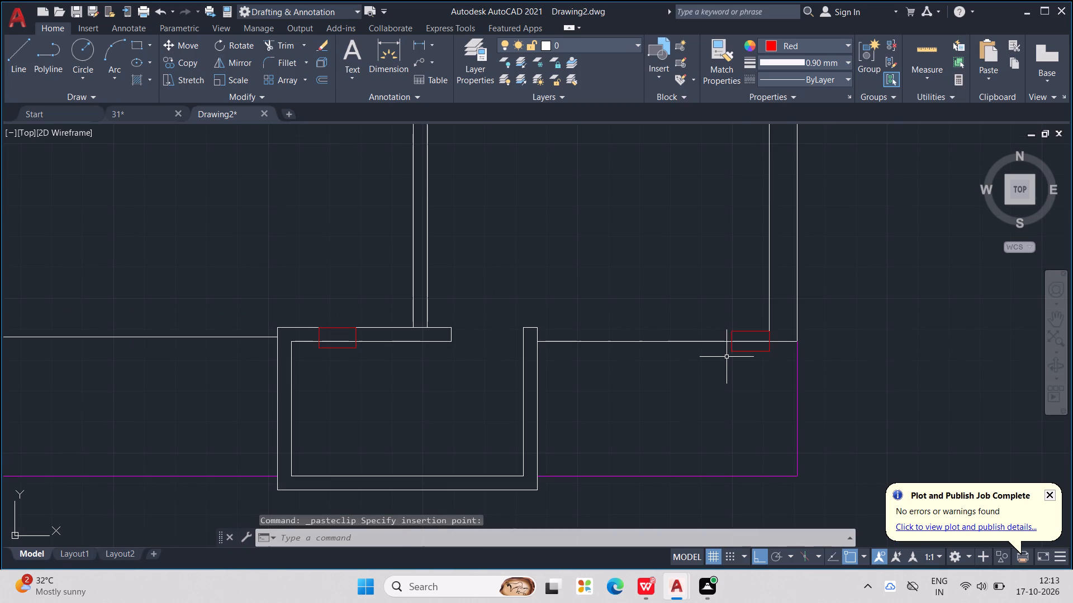
pyautogui.moveTo(694, 380); pyautogui.dragTo(899, 398, button='middle')
pyautogui.scroll(-1, 694, 380)
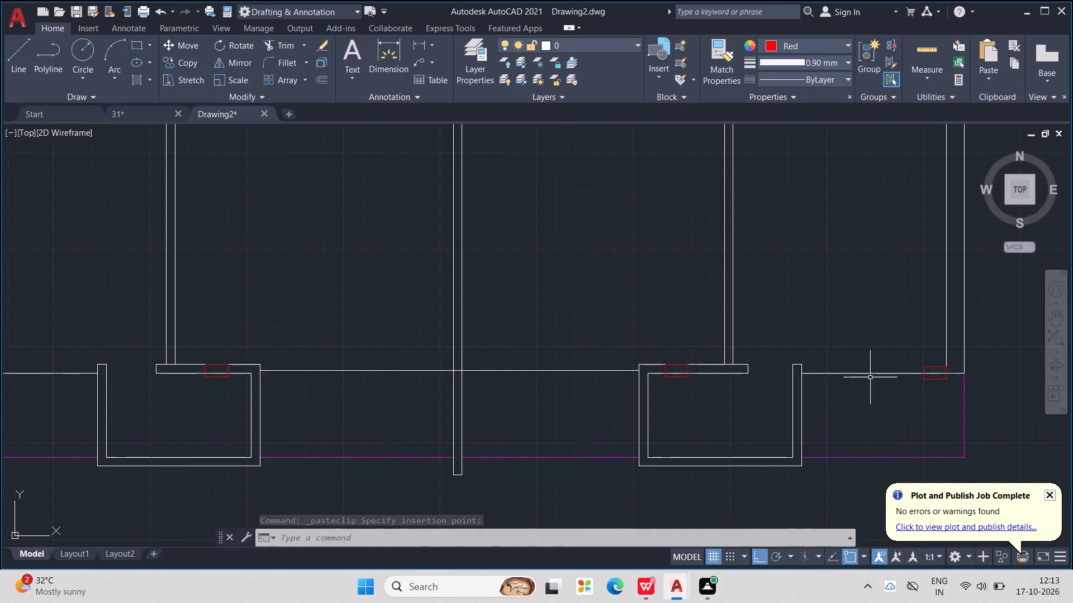
pyautogui.scroll(-2, 861, 367)
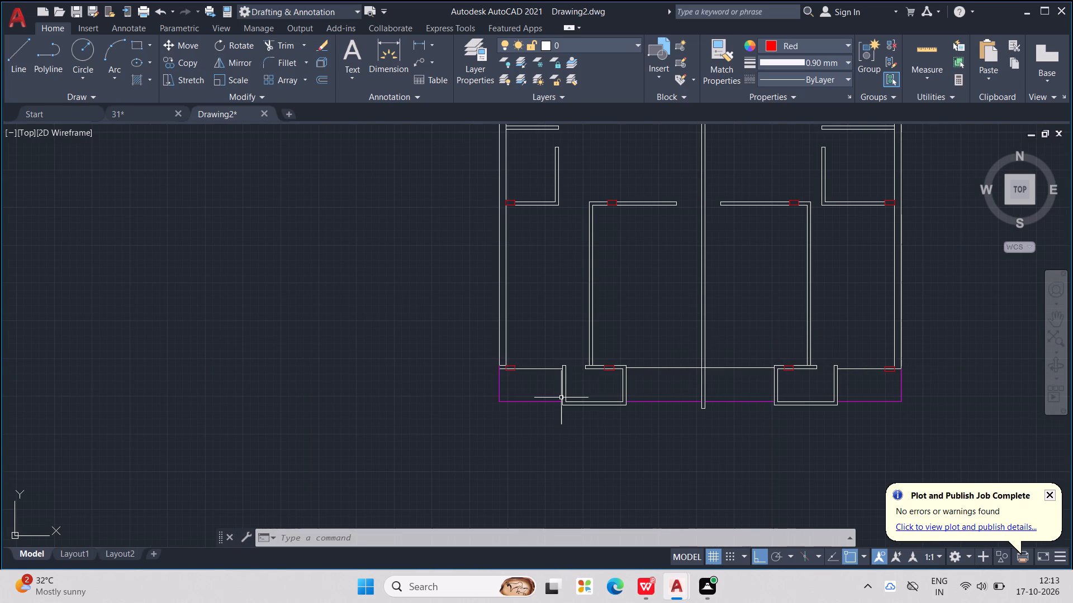
pyautogui.press('Escape')
pyautogui.press('Escape')
pyautogui.press('Escape')
pyautogui.moveTo(597, 316); pyautogui.dragTo(600, 353, button='middle')
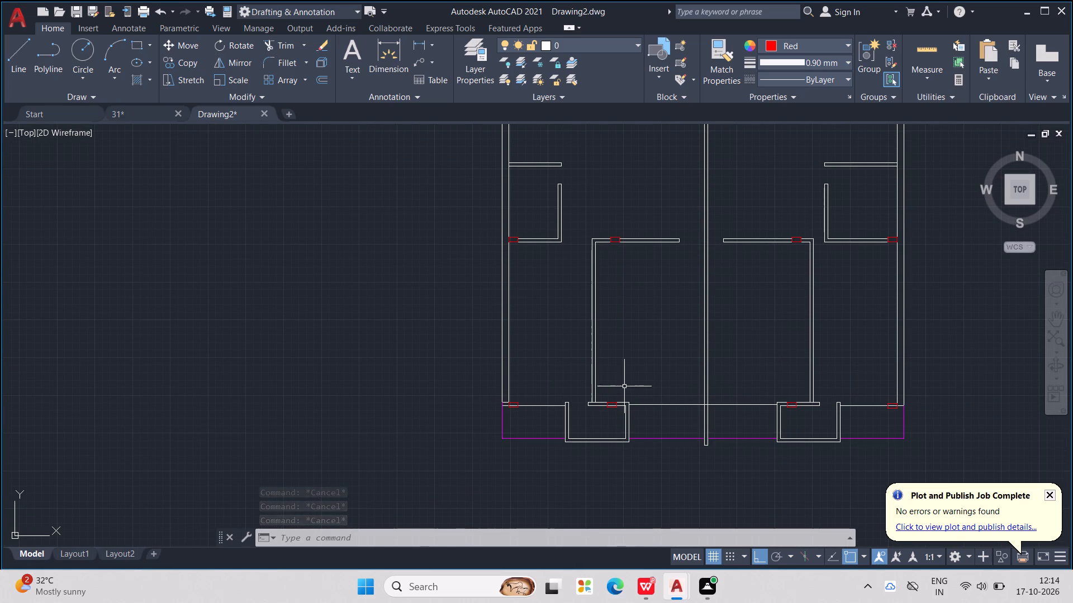
pyautogui.press('Escape')
pyautogui.press('t')
pyautogui.press('r')
pyautogui.press('Return')
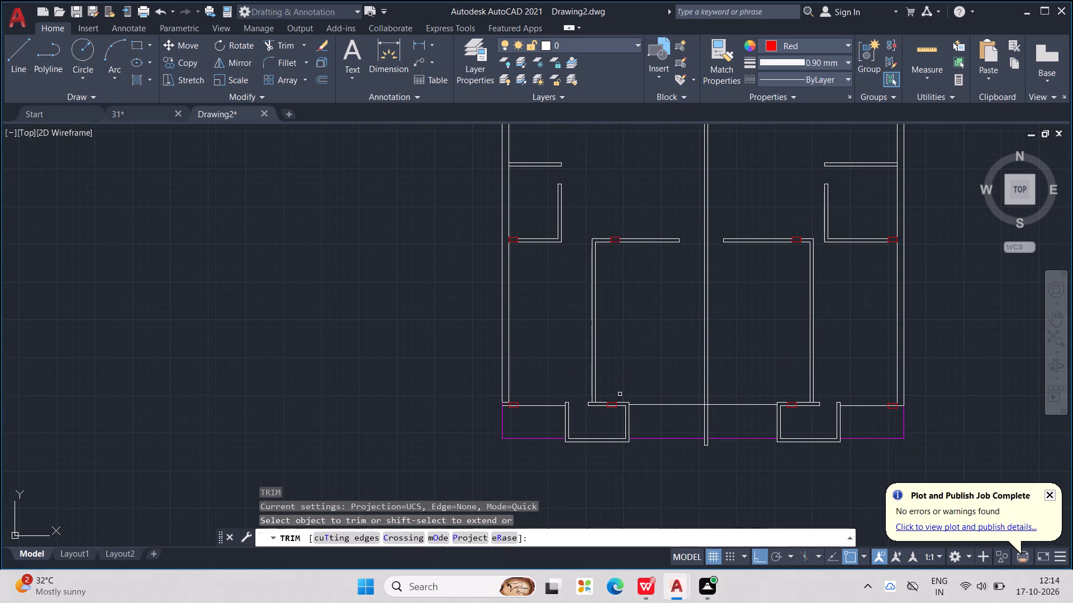
pyautogui.scroll(4, 618, 404)
pyautogui.click(596, 415)
pyautogui.scroll(-3, 592, 416)
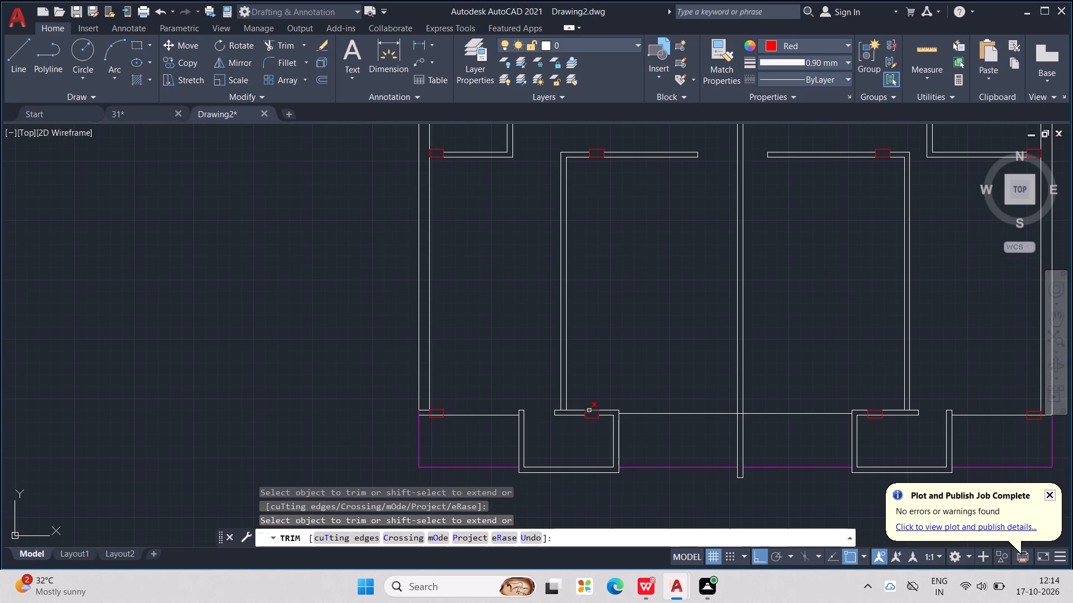
pyautogui.scroll(2, 860, 424)
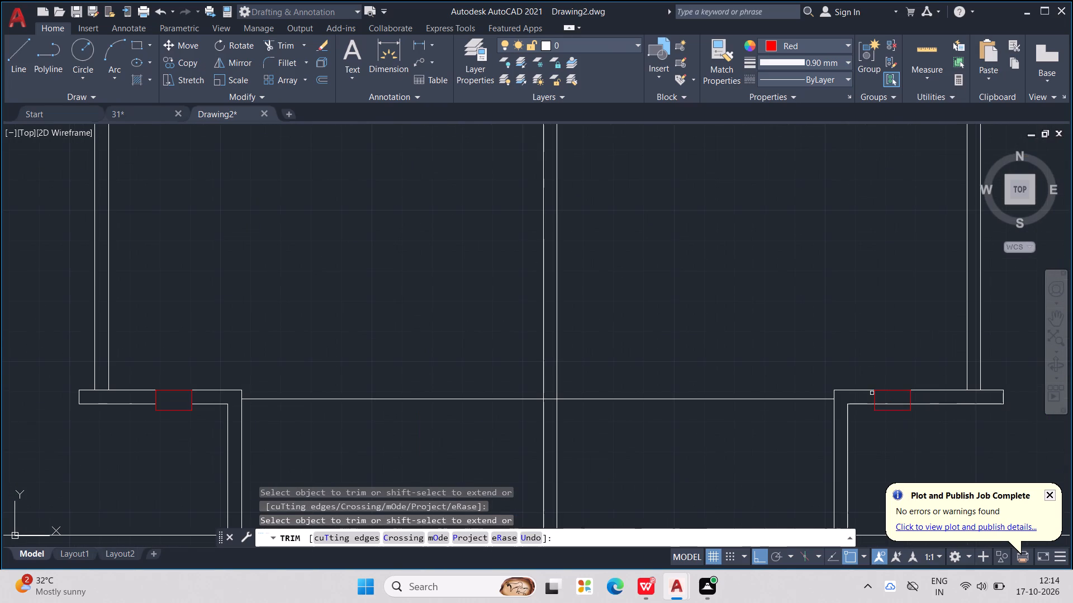
pyautogui.click(887, 404)
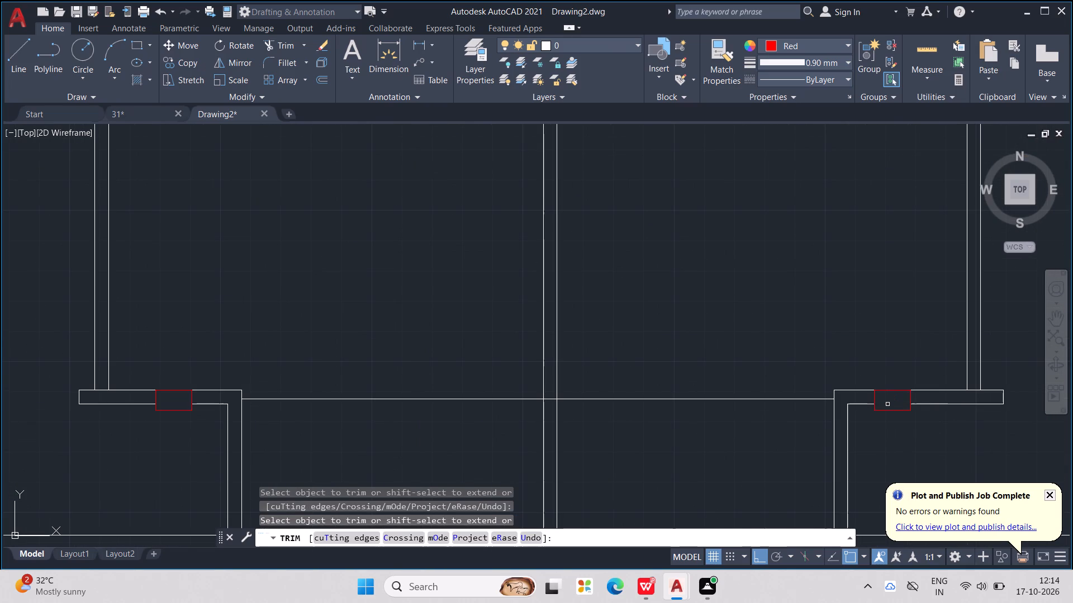
# Trim the bottom wall line inside the red columns at the lower ends of the right and left outer walls.
pyautogui.moveTo(884, 396); pyautogui.dragTo(530, 406, button='middle')
pyautogui.scroll(-1, 785, 412)
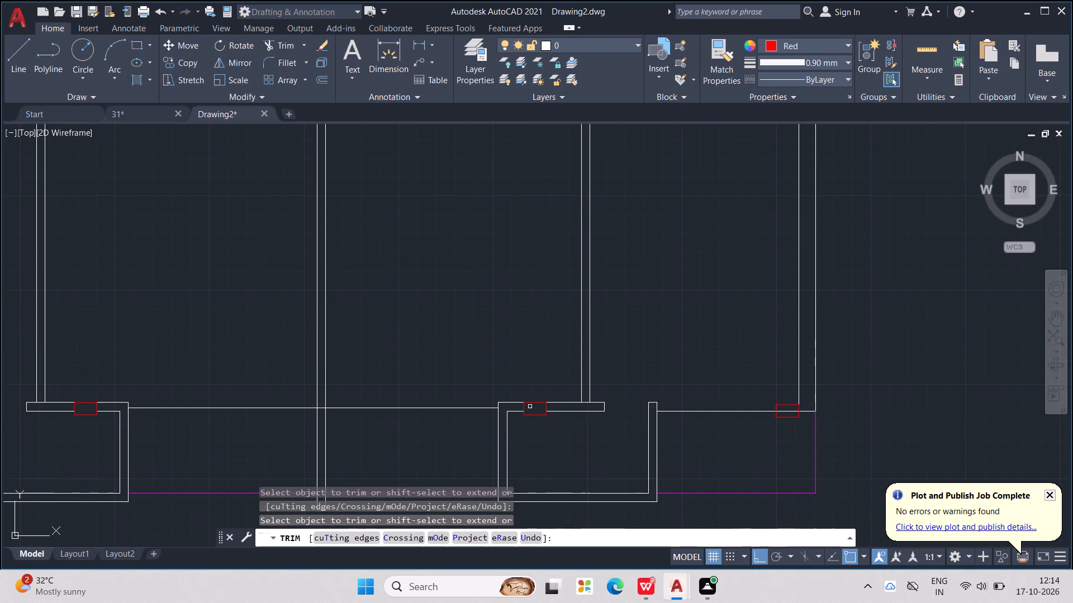
pyautogui.click(790, 412)
pyautogui.scroll(-3, 791, 412)
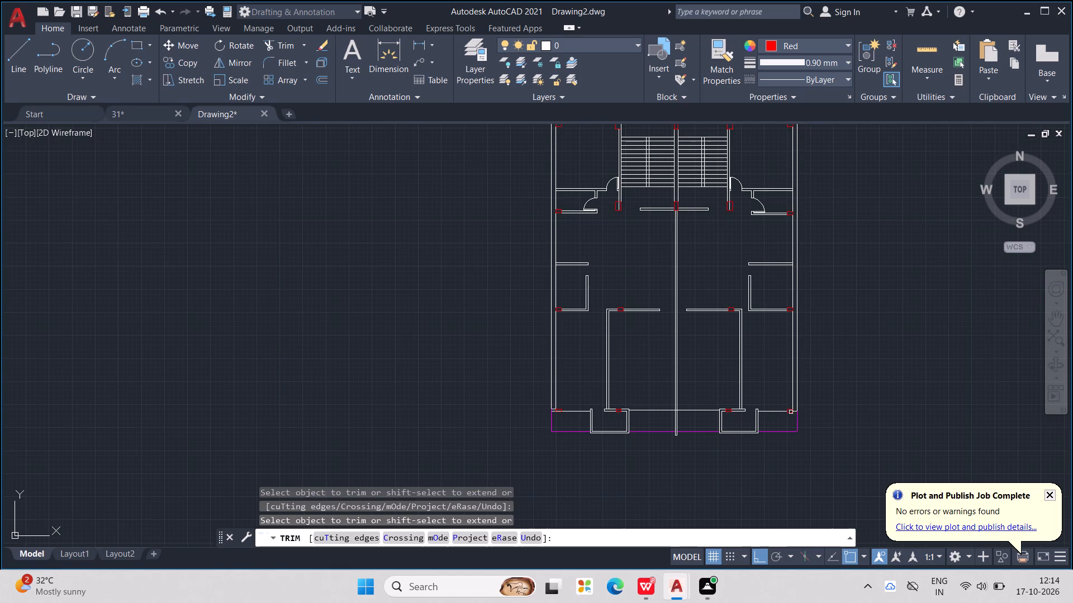
pyautogui.scroll(4, 552, 417)
pyautogui.click(561, 392)
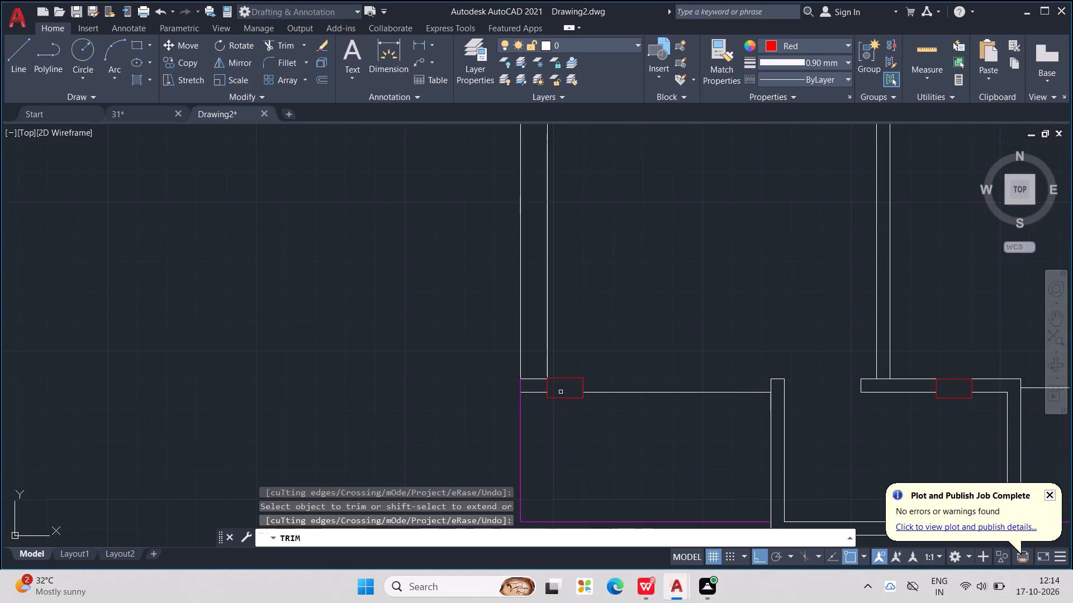
# Trim the wall line inside the red column at the lower end of the right staircase wall.
pyautogui.scroll(-6, 561, 392)
pyautogui.scroll(2, 625, 305)
pyautogui.scroll(1, 683, 367)
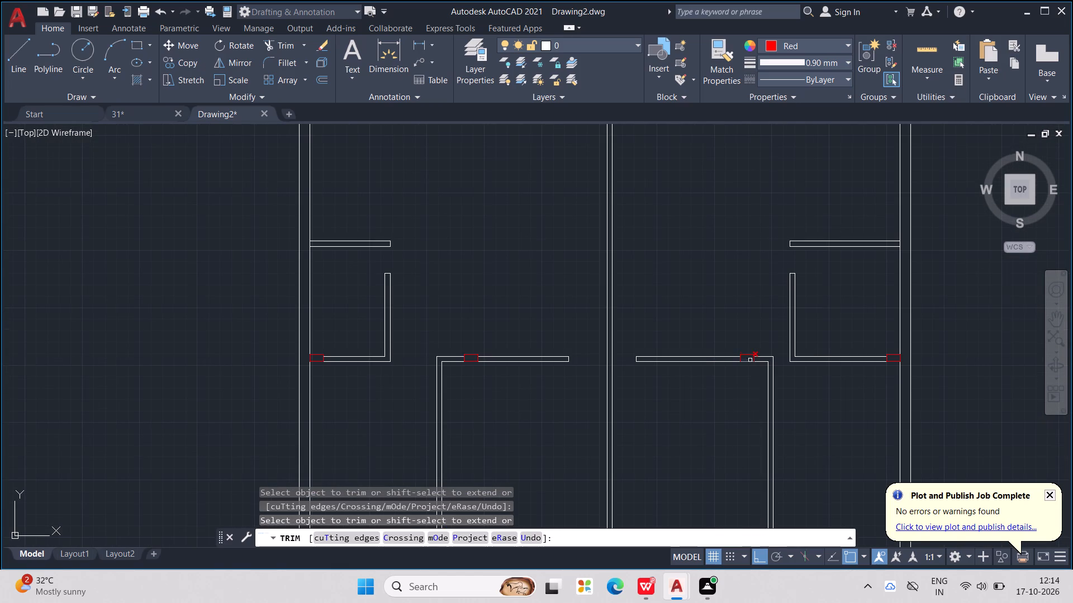
pyautogui.moveTo(816, 303); pyautogui.dragTo(705, 476, button='middle')
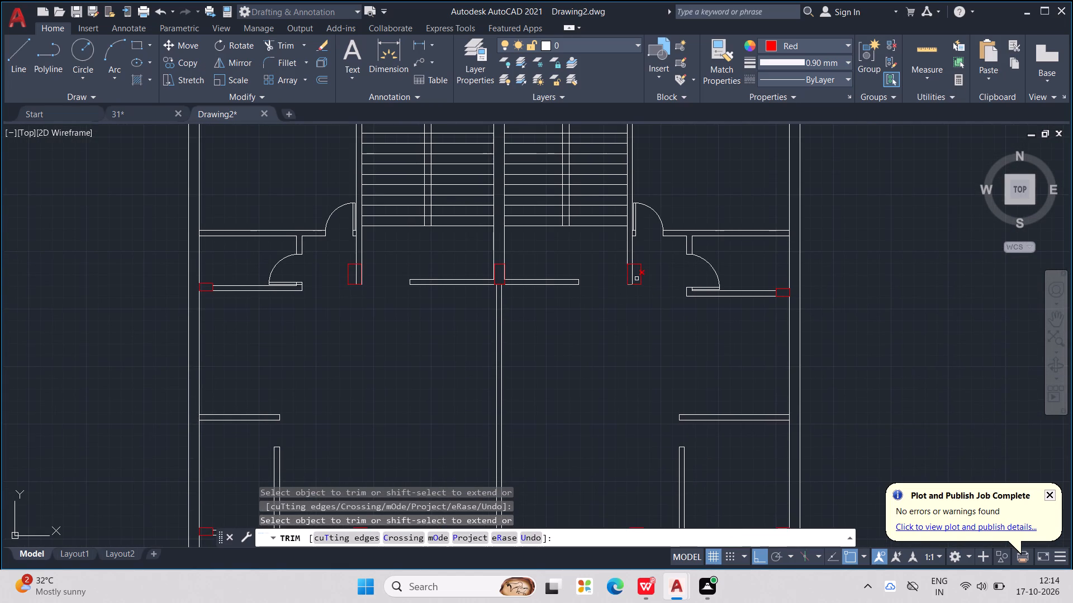
pyautogui.click(632, 275)
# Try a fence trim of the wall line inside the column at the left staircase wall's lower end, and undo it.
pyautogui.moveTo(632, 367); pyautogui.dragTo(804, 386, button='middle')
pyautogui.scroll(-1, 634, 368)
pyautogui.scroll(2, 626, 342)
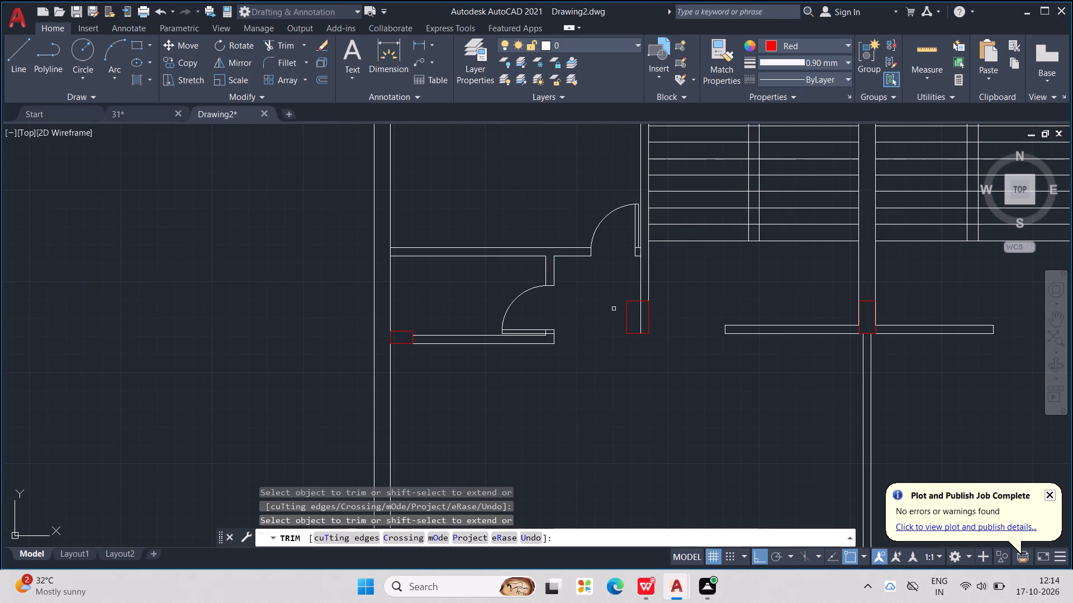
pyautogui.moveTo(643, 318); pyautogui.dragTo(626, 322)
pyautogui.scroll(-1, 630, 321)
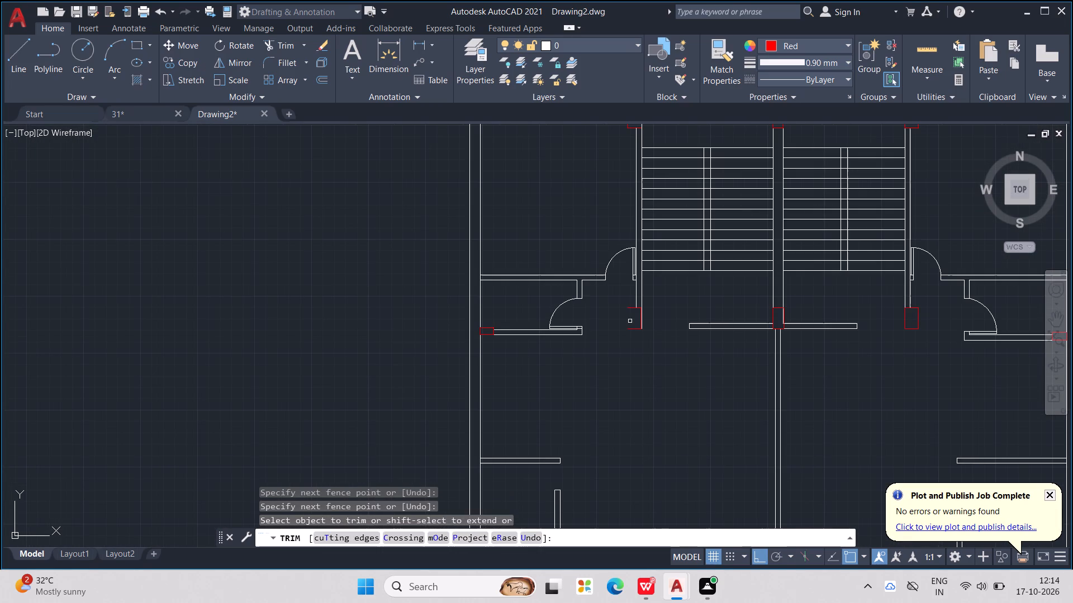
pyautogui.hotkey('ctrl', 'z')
# Trim the wall line inside the red column at the lower end of the left staircase wall, and finish trimming.
pyautogui.scroll(1, 635, 290)
pyautogui.moveTo(638, 291); pyautogui.dragTo(721, 343, button='middle')
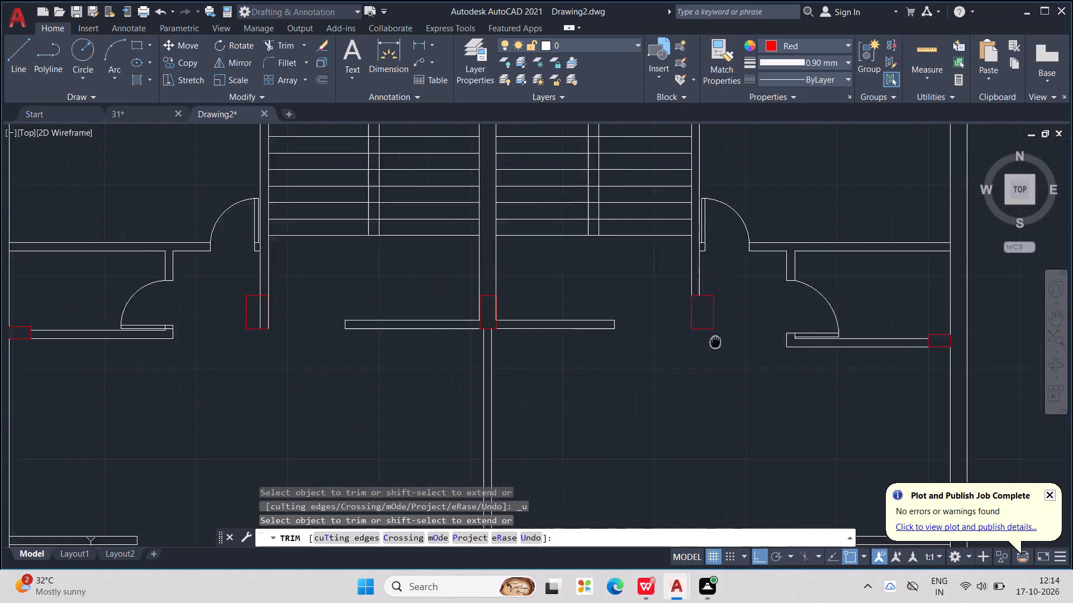
pyautogui.moveTo(721, 343); pyautogui.dragTo(852, 347, button='middle')
pyautogui.scroll(2, 404, 311)
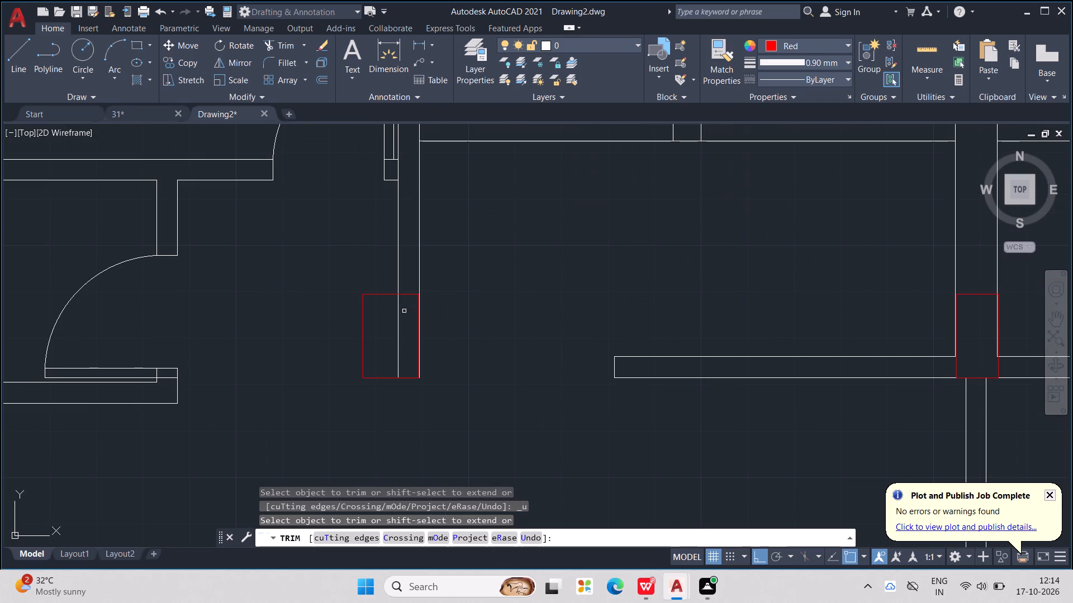
pyautogui.moveTo(404, 318); pyautogui.dragTo(388, 339)
pyautogui.scroll(-2, 388, 340)
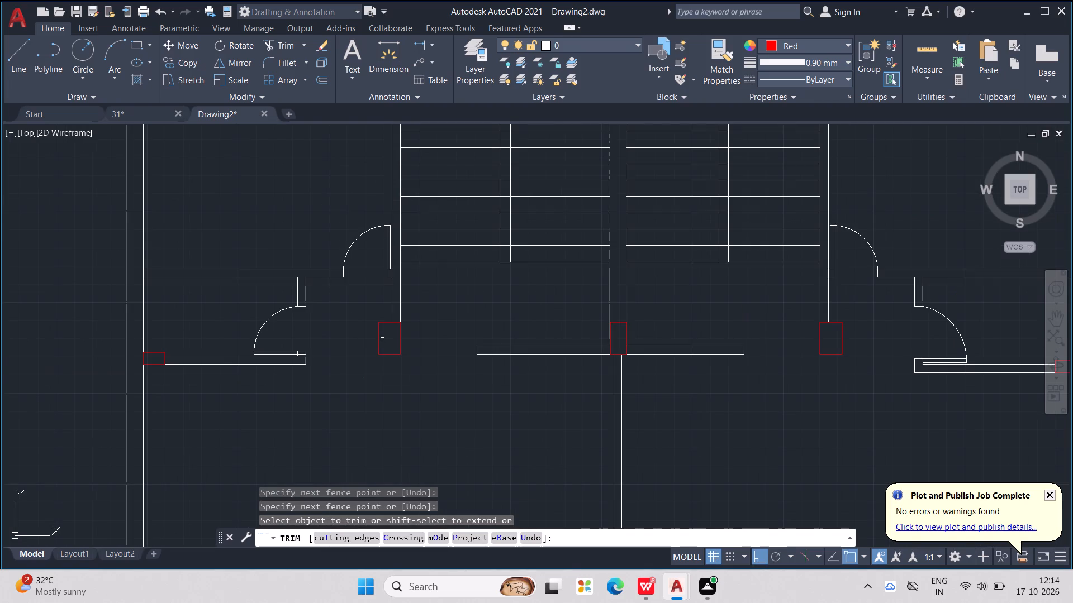
pyautogui.scroll(-3, 458, 328)
pyautogui.scroll(-1, 737, 361)
pyautogui.moveTo(738, 361); pyautogui.dragTo(751, 326, button='middle')
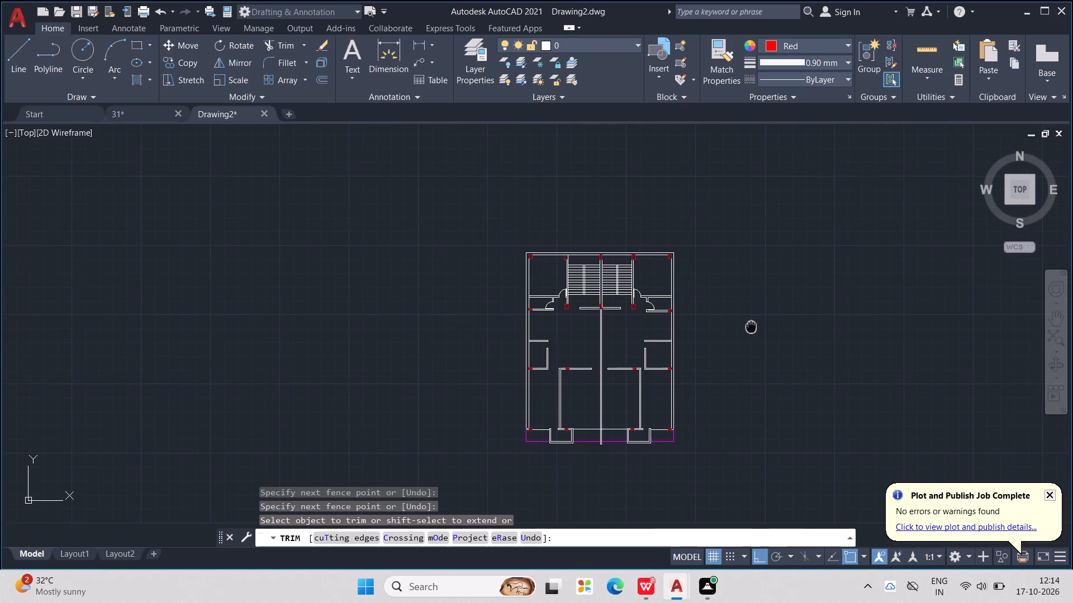
pyautogui.moveTo(751, 326); pyautogui.dragTo(735, 330, button='middle')
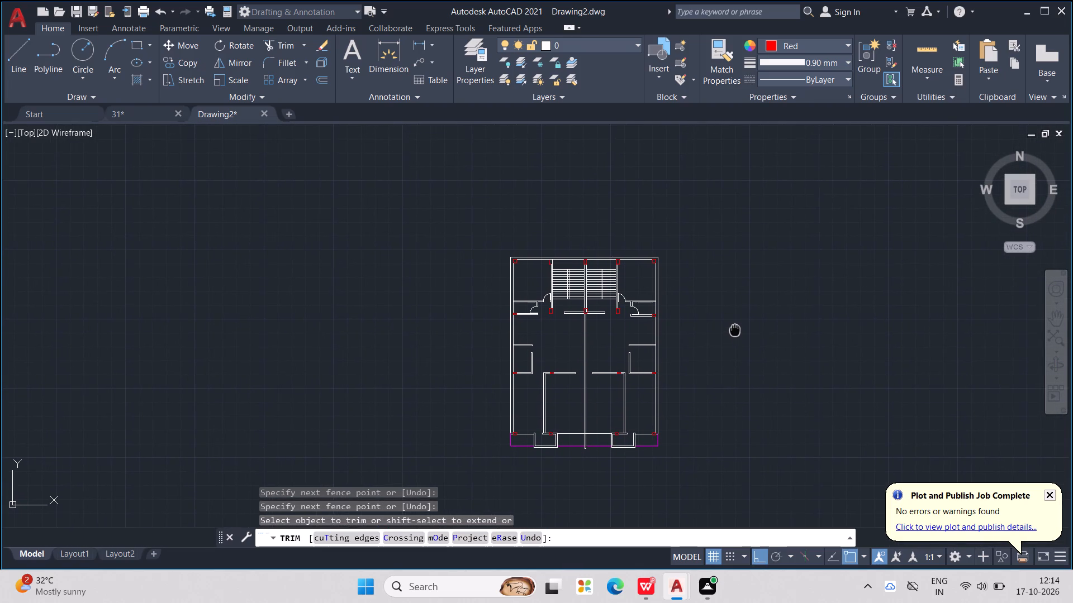
pyautogui.moveTo(735, 330); pyautogui.dragTo(725, 330, button='middle')
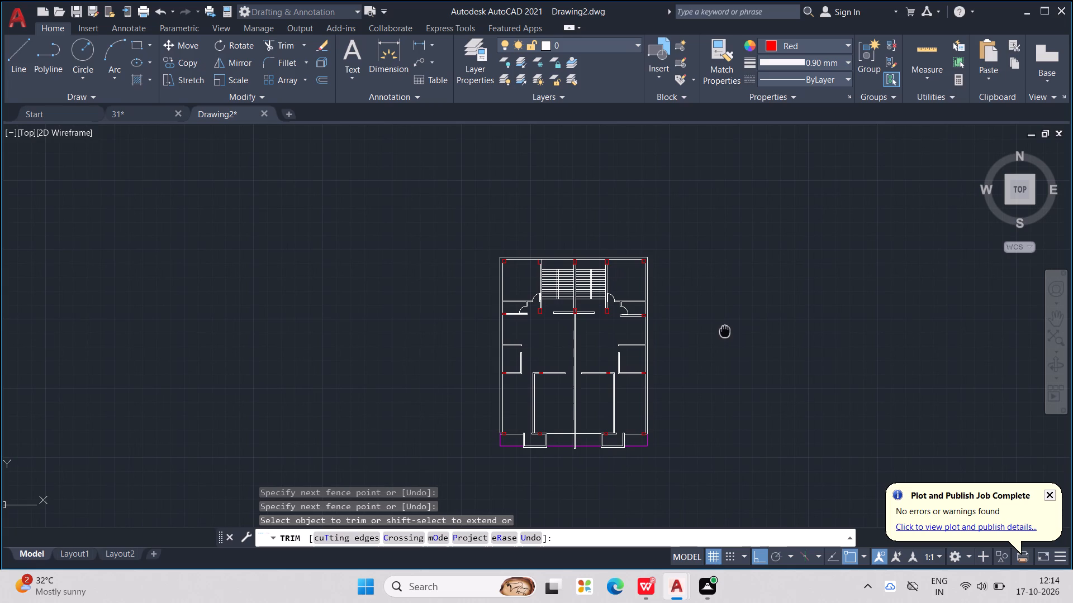
pyautogui.moveTo(725, 330); pyautogui.dragTo(724, 330, button='middle')
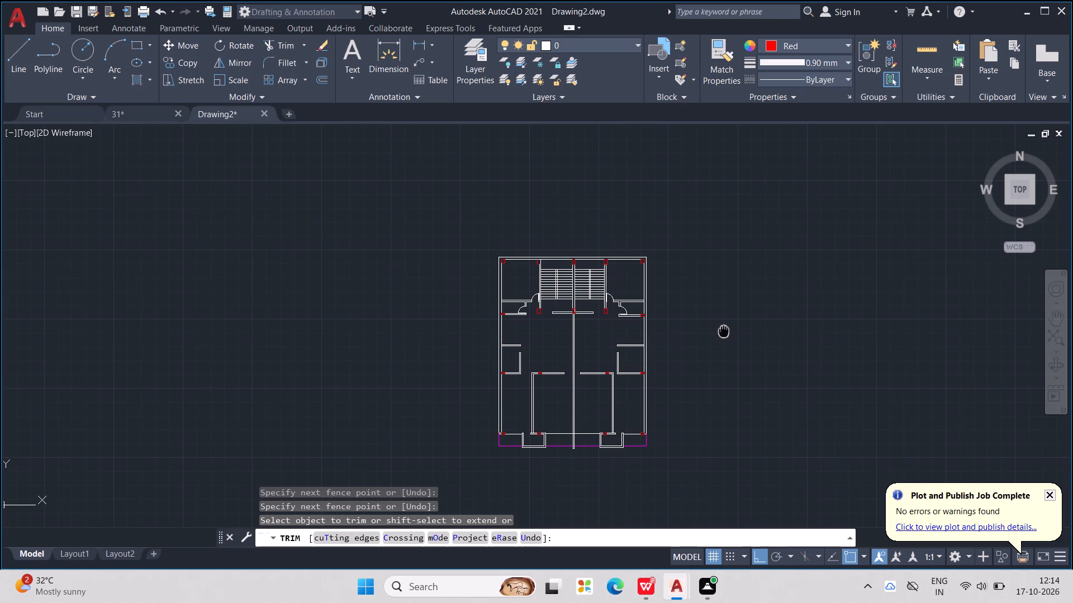
pyautogui.moveTo(724, 330); pyautogui.dragTo(721, 331, button='middle')
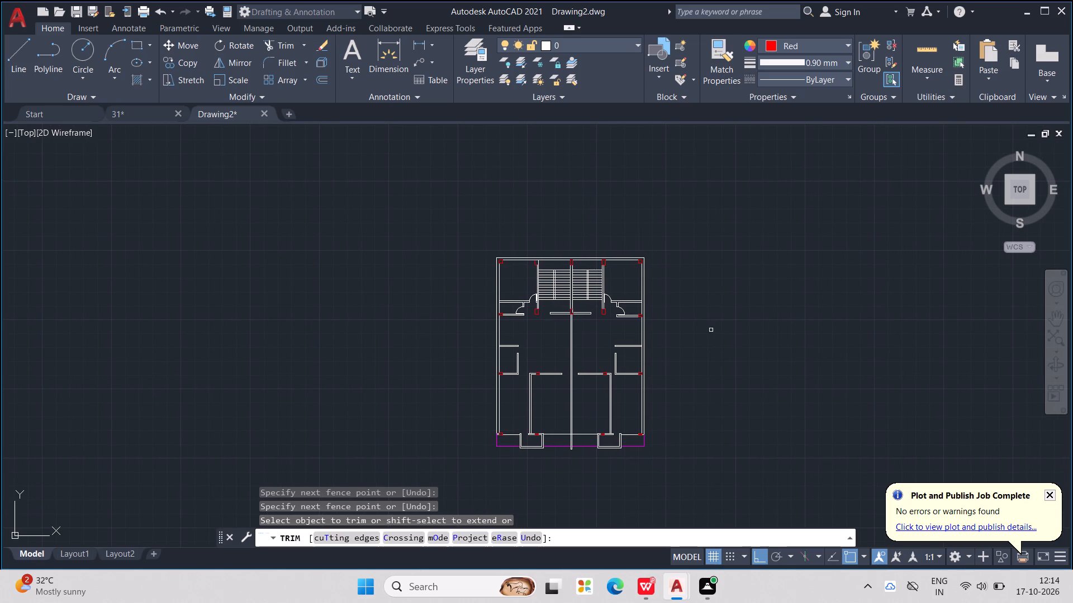
pyautogui.press('Escape')
pyautogui.press('Escape')
pyautogui.press('Escape')
pyautogui.press('Escape')
pyautogui.press('Escape')
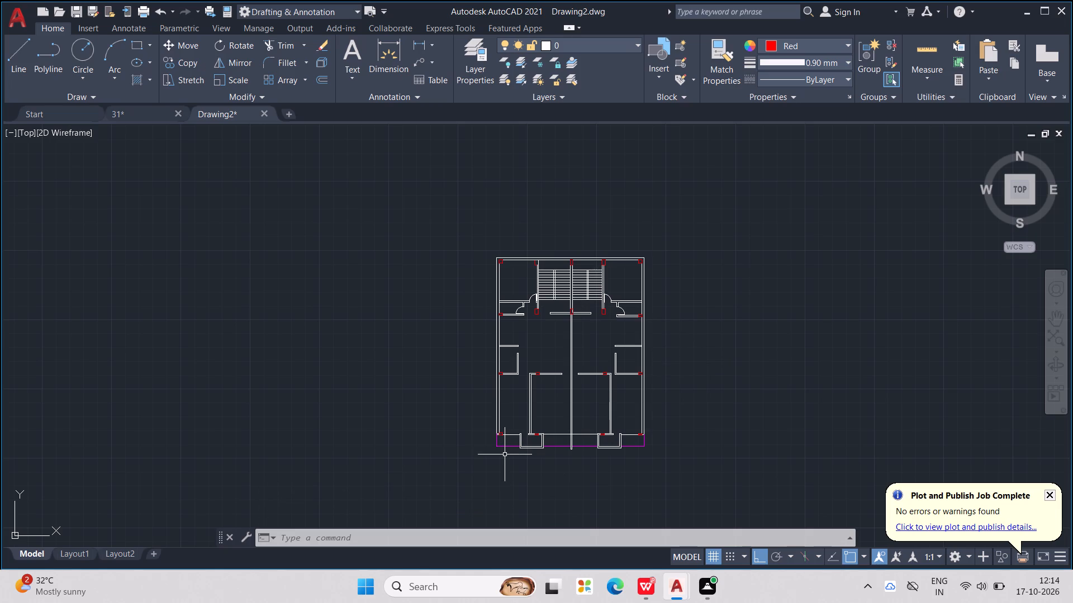
# Set the current drawing colour to dark red 153,27,30.
pyautogui.moveTo(509, 457); pyautogui.dragTo(523, 414, button='middle')
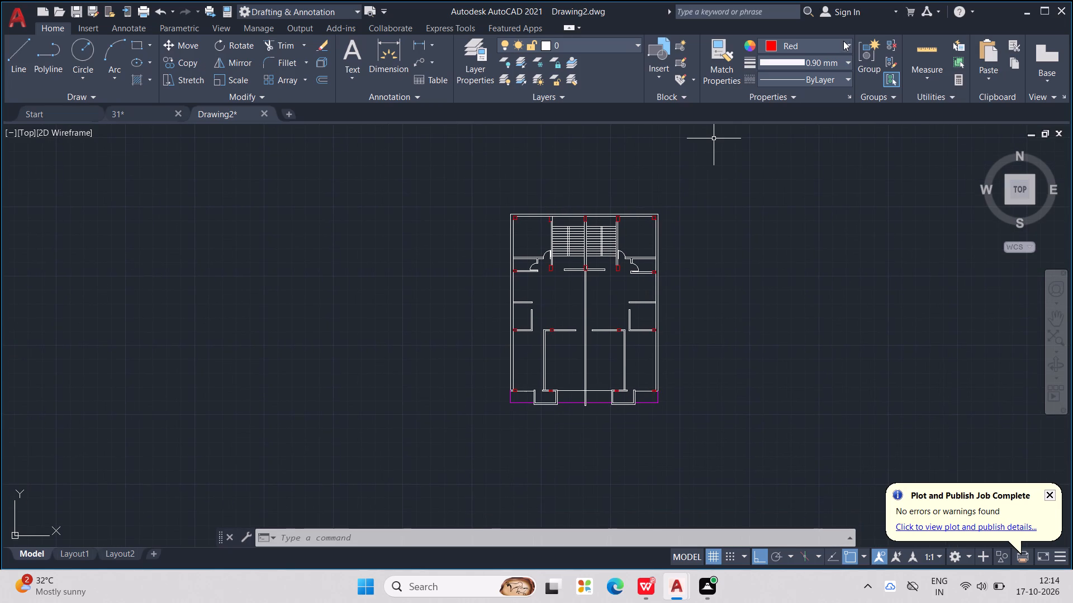
pyautogui.click(843, 42)
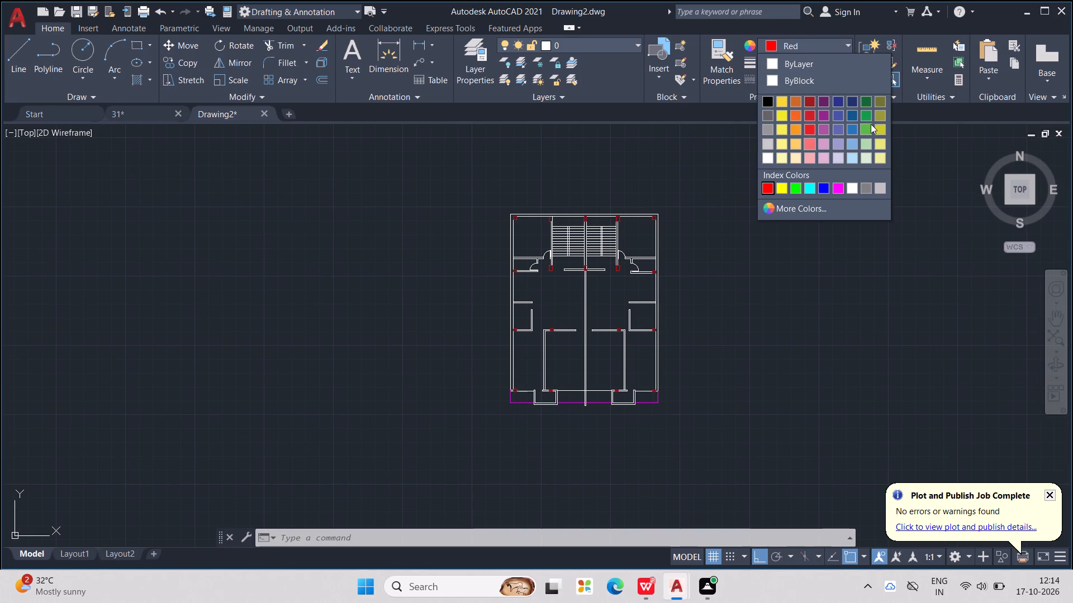
pyautogui.scroll(-2, 871, 123)
pyautogui.click(808, 103)
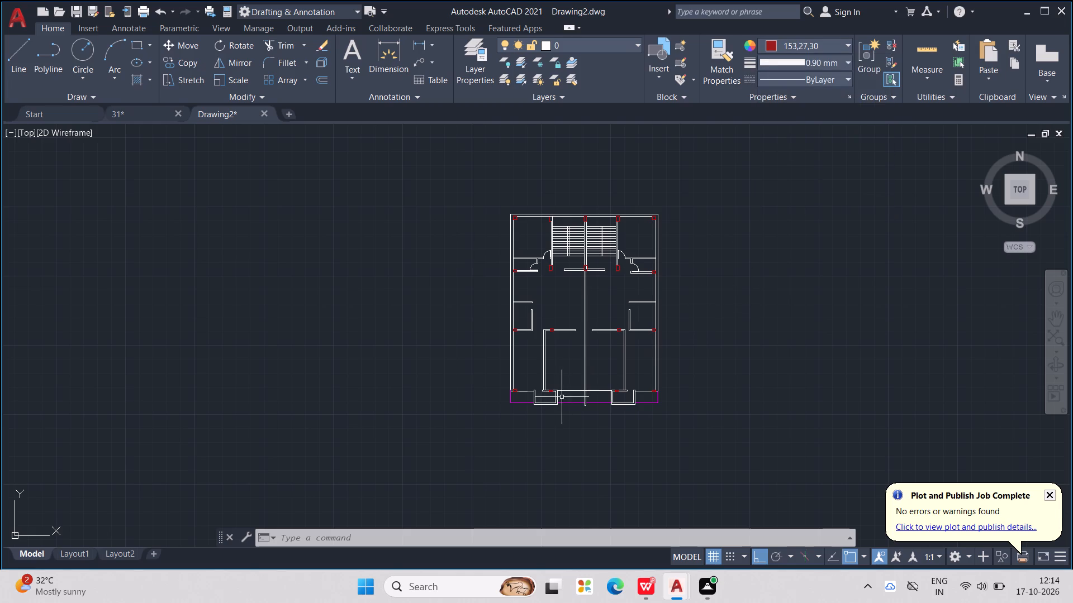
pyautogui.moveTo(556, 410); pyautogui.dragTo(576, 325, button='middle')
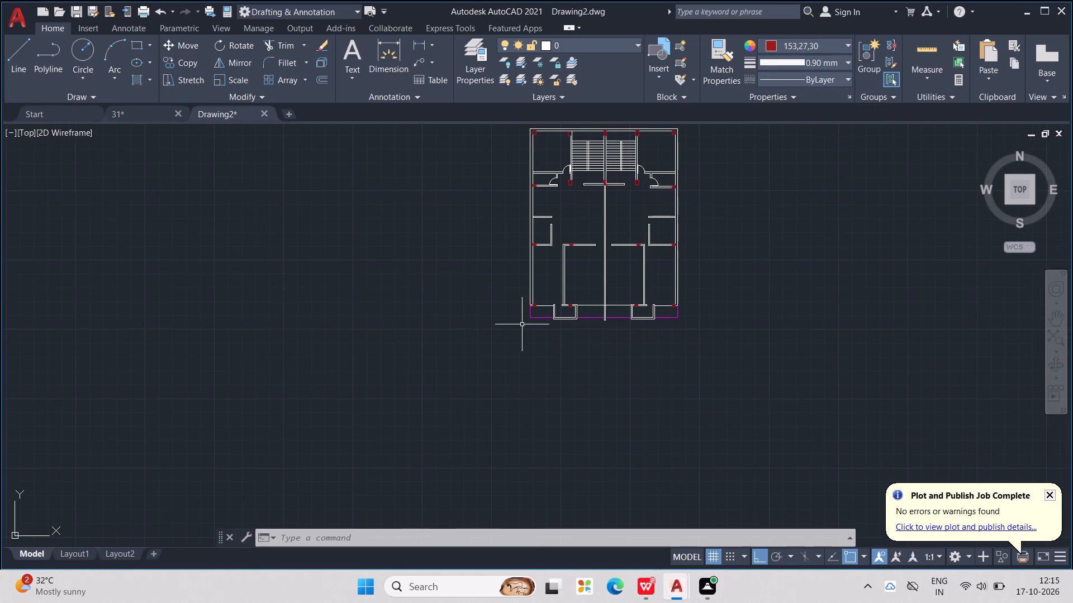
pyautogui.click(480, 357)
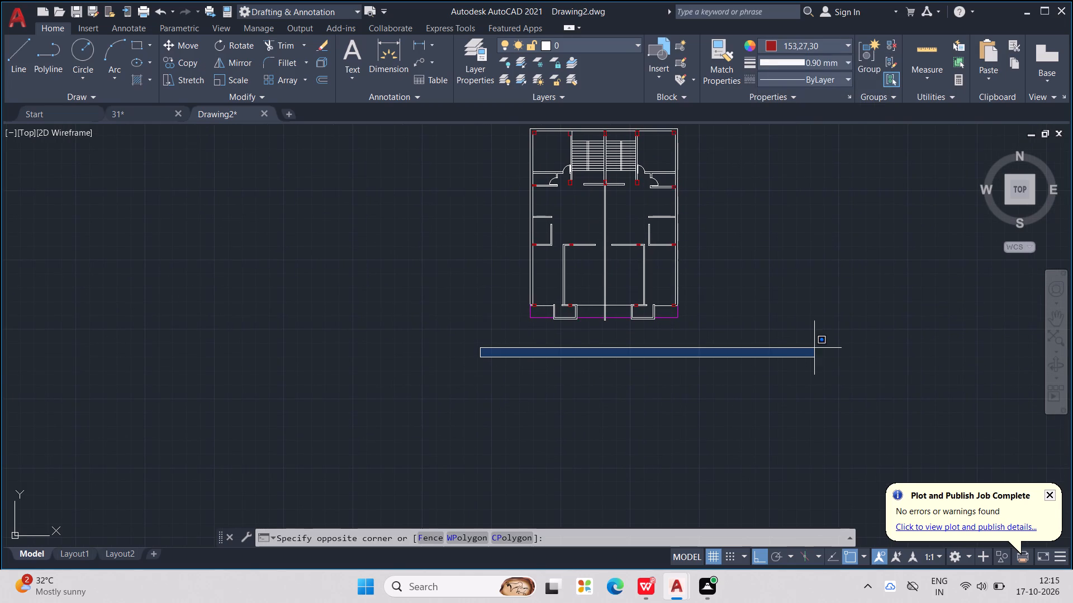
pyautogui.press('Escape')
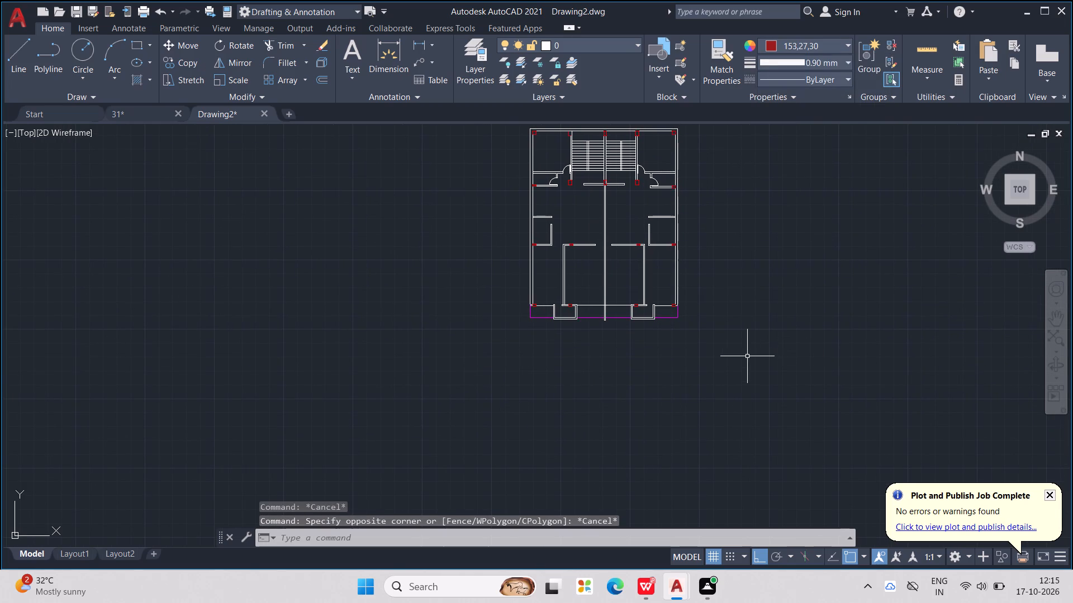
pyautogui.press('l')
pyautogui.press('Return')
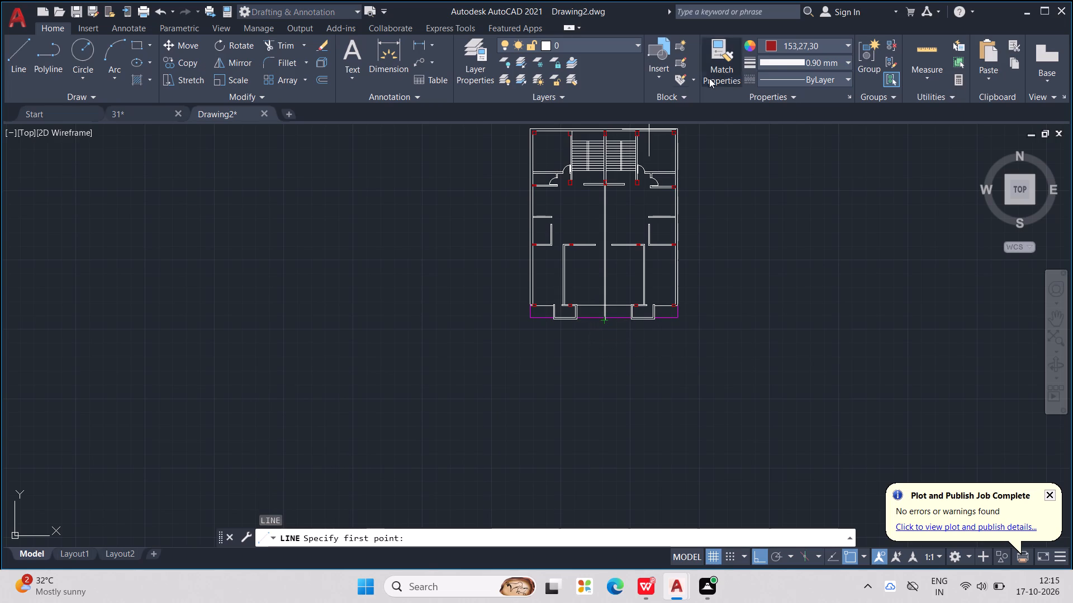
# Load the ACAD_ISO06W100 long-dash triple-dot linetype and make it the current linetype.
pyautogui.click(816, 80)
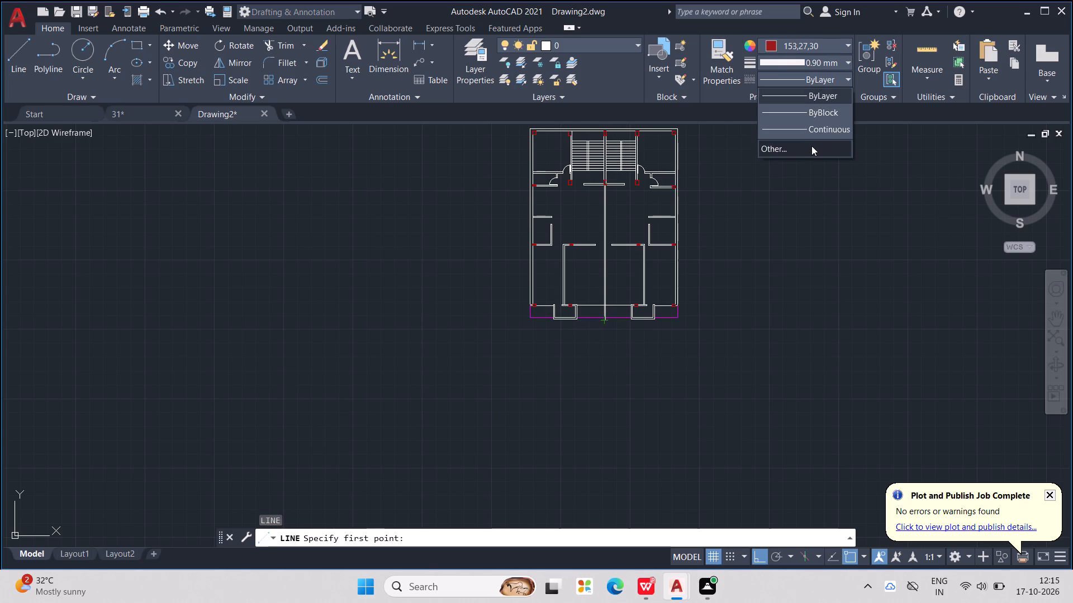
pyautogui.click(811, 146)
pyautogui.click(661, 180)
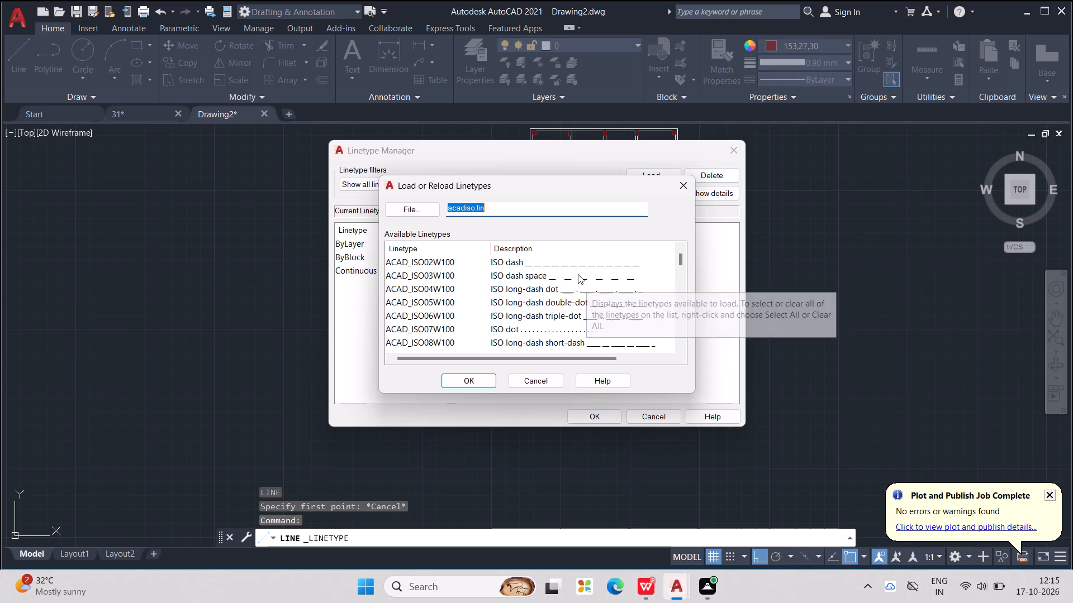
pyautogui.scroll(-1, 600, 271)
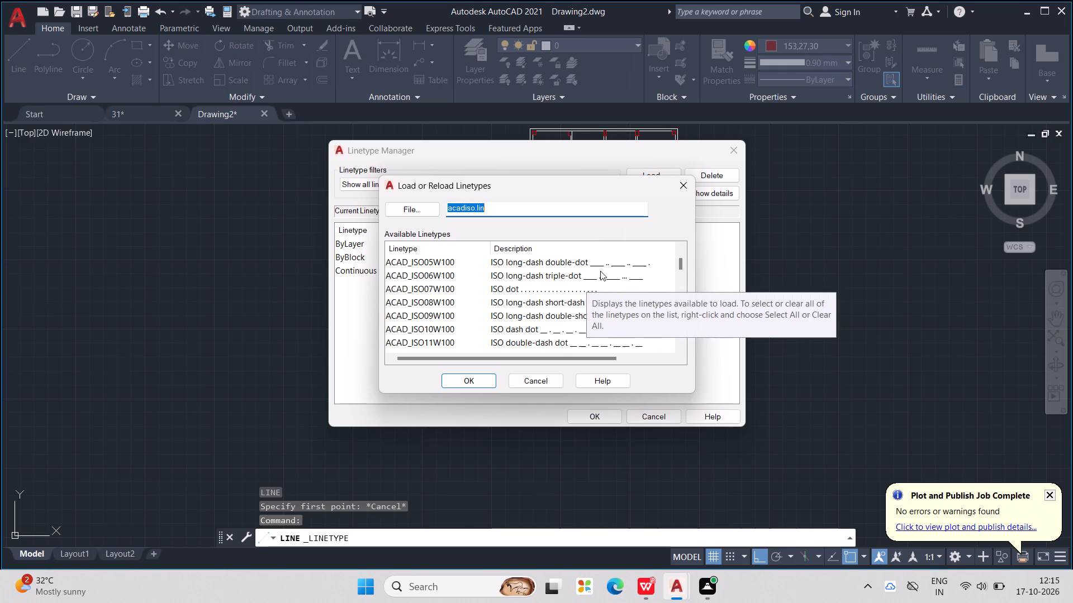
pyautogui.click(552, 277)
pyautogui.click(552, 276)
pyautogui.doubleClick(552, 276)
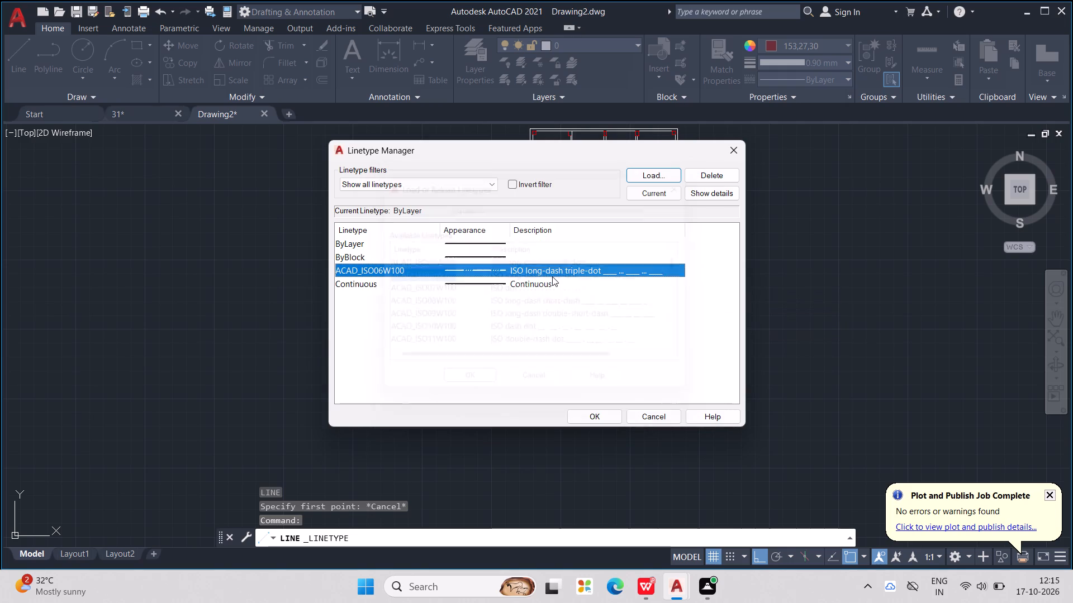
pyautogui.click(596, 413)
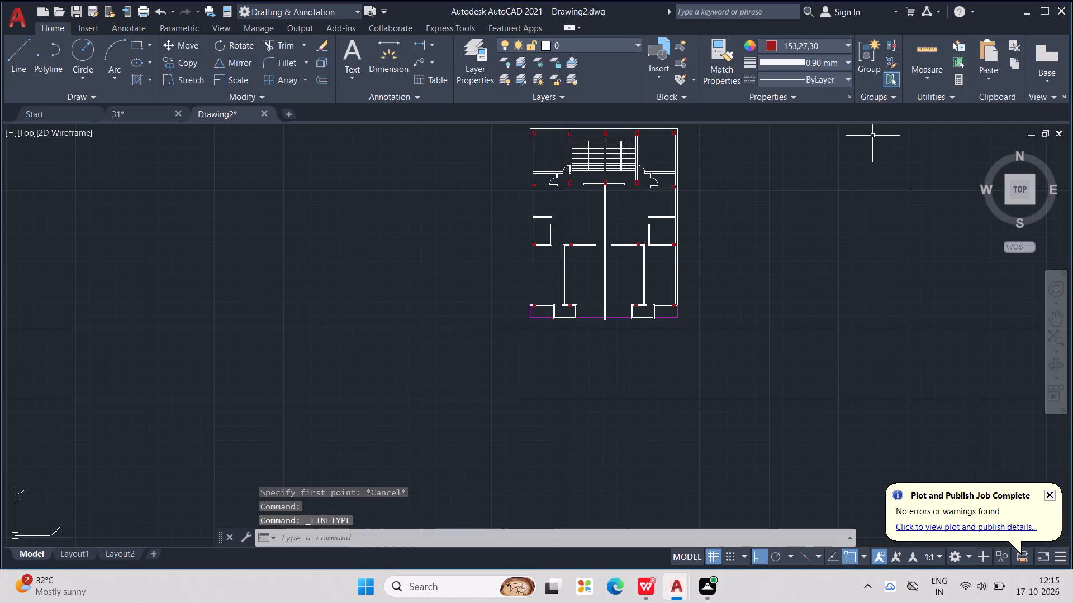
pyautogui.click(846, 75)
pyautogui.click(816, 125)
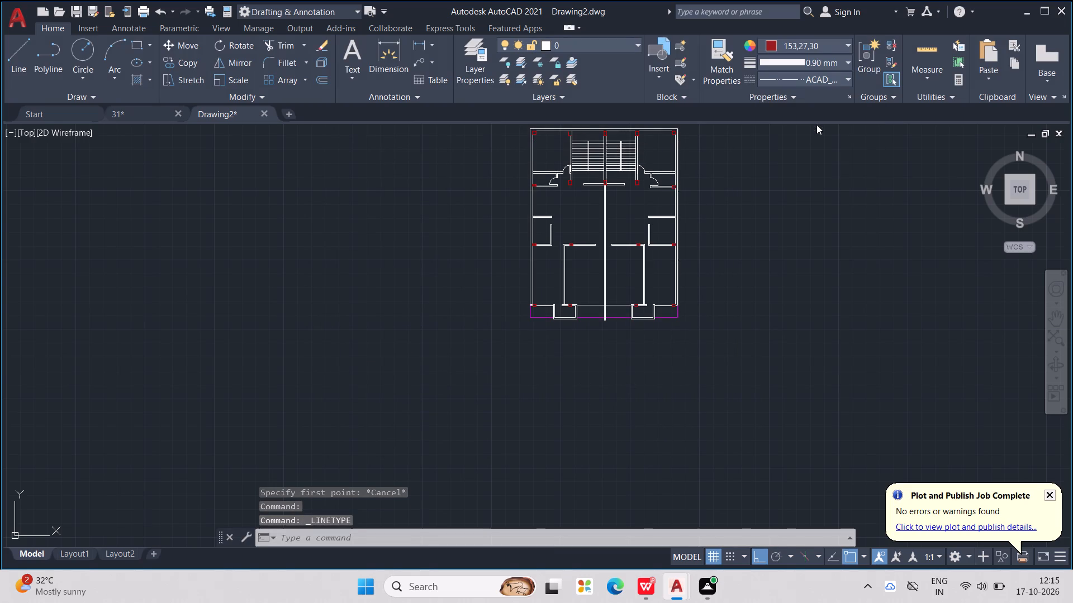
# Set the current drawing colour to Magenta.
pyautogui.click(846, 41)
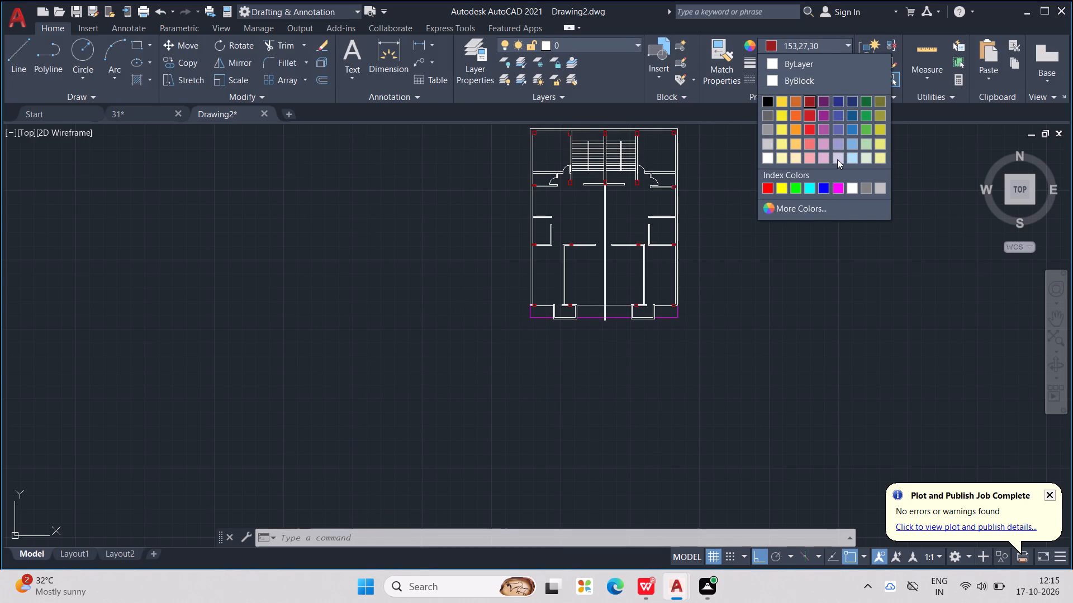
pyautogui.click(837, 183)
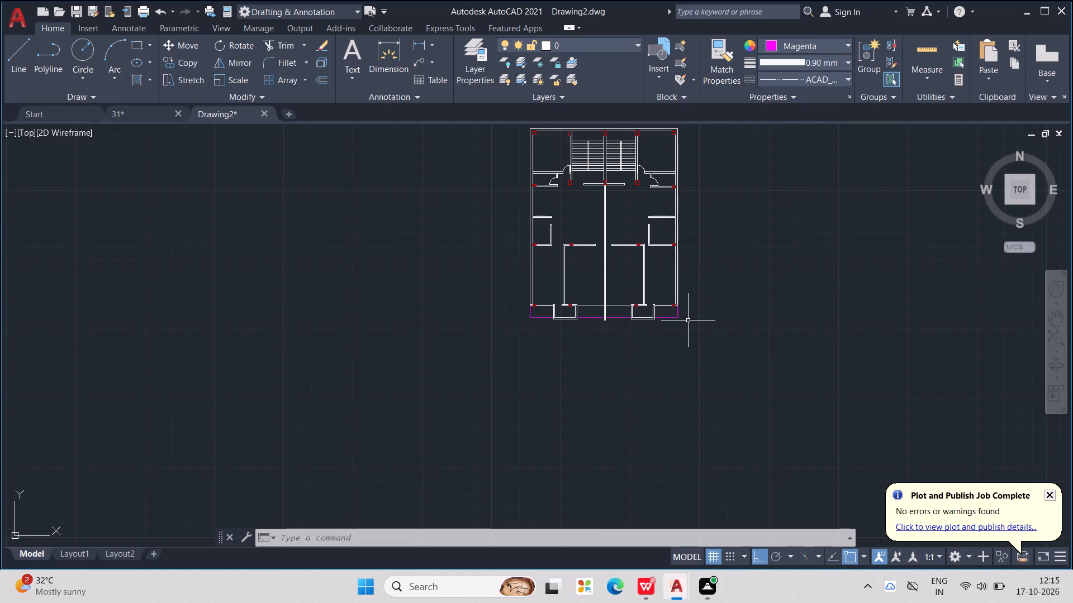
# Set the lineweight to 0.70 mm and draw a 2' line horizontally outward from the lower right corner of the plan's magenta outline.
pyautogui.scroll(3, 688, 320)
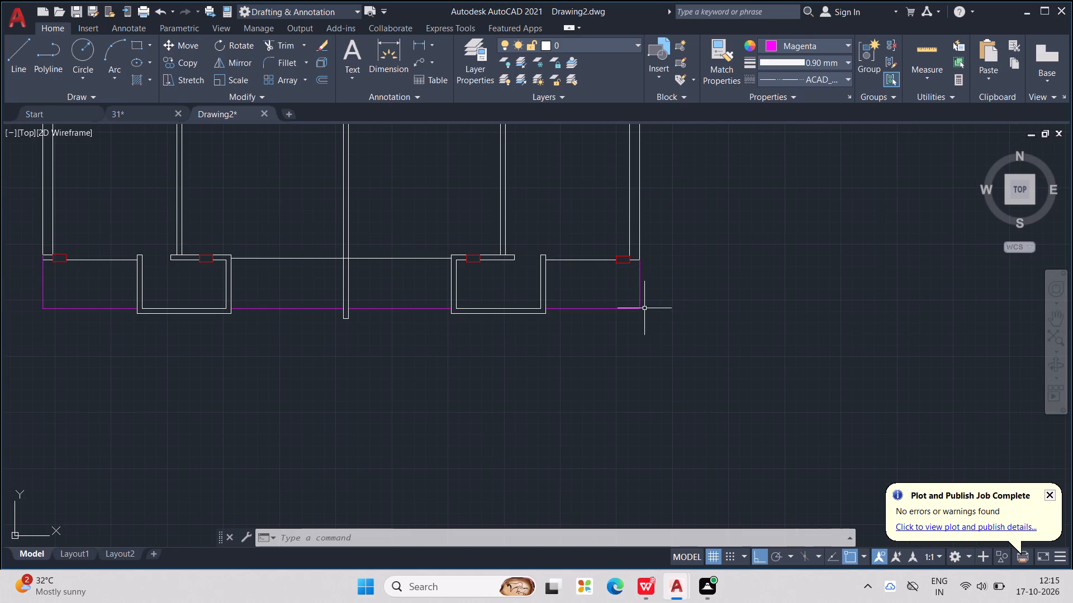
pyautogui.press('Escape')
pyautogui.press('l')
pyautogui.press('Return')
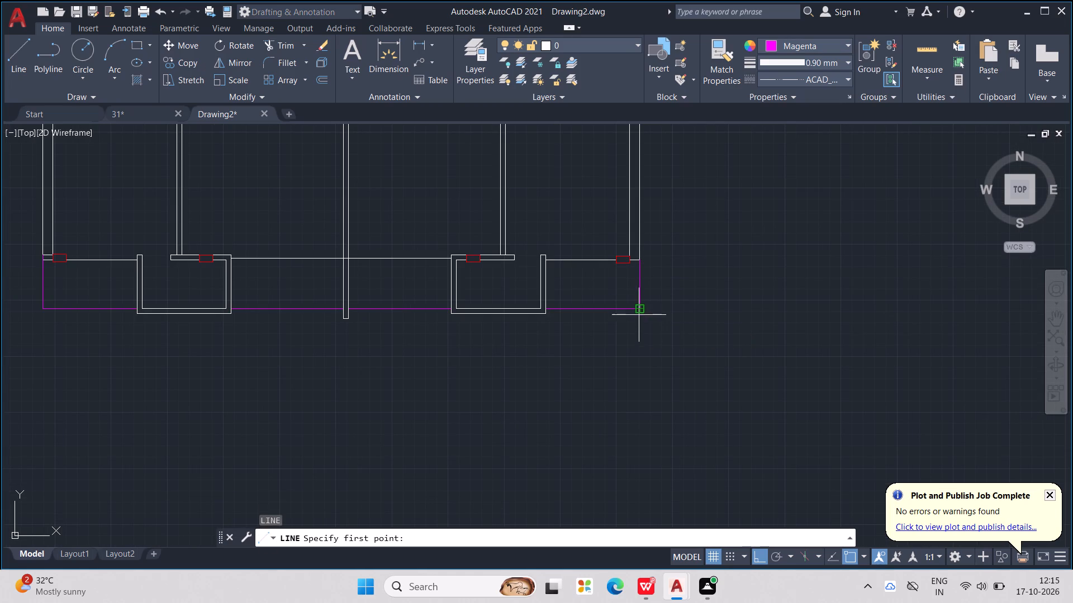
pyautogui.click(639, 313)
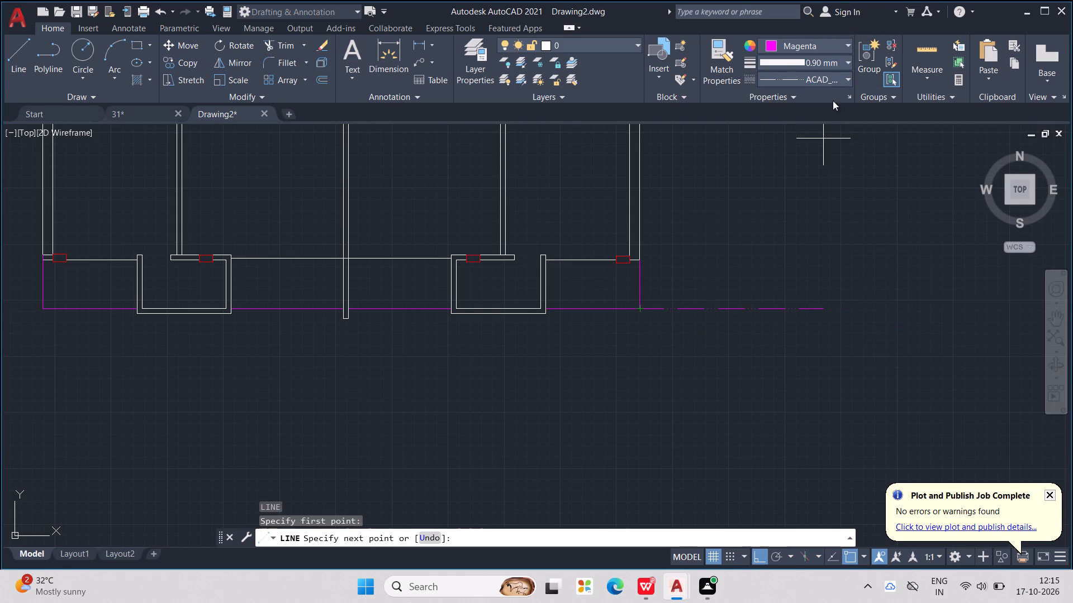
pyautogui.click(840, 55)
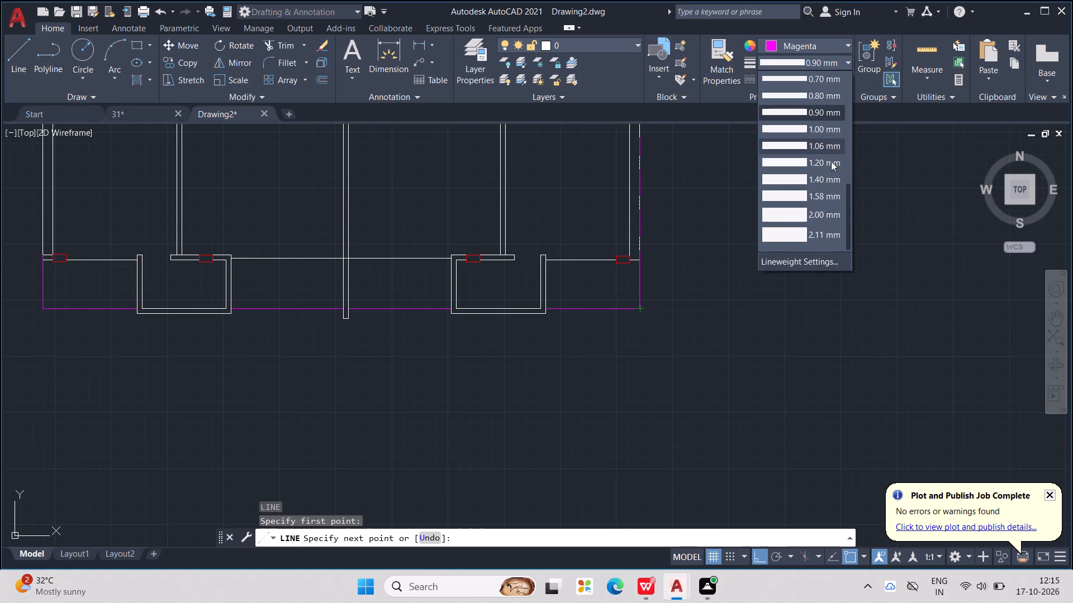
pyautogui.click(795, 228)
pyautogui.scroll(2, 696, 304)
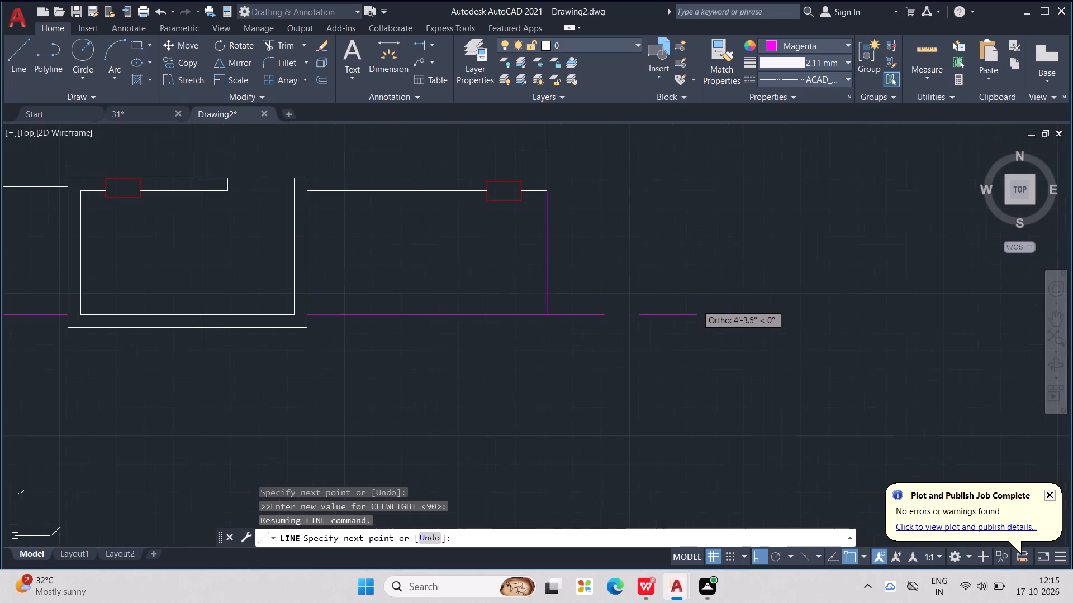
pyautogui.scroll(2, 746, 295)
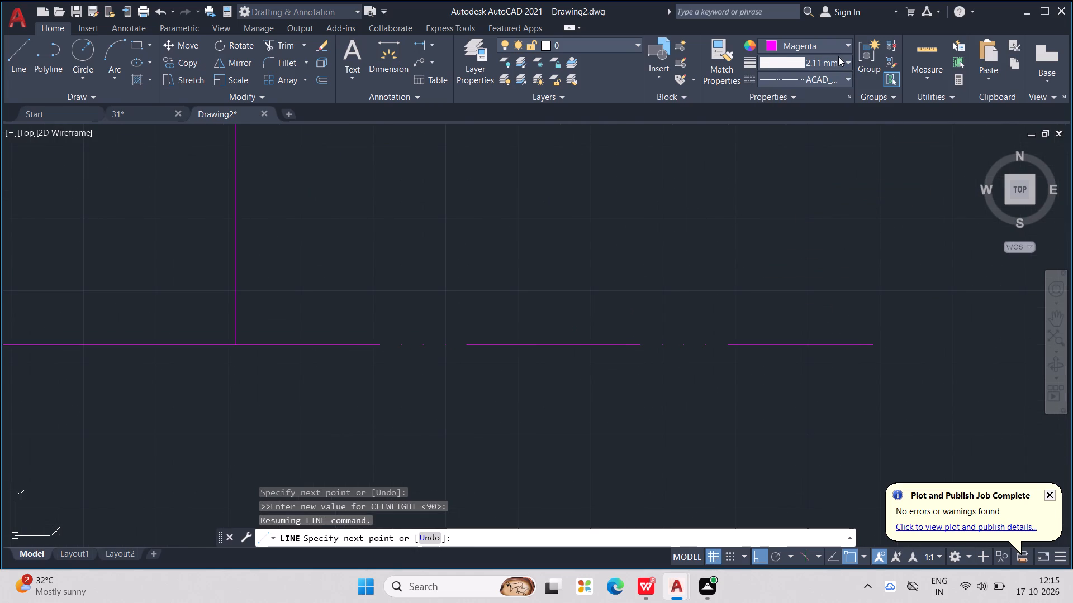
pyautogui.click(838, 56)
pyautogui.click(824, 80)
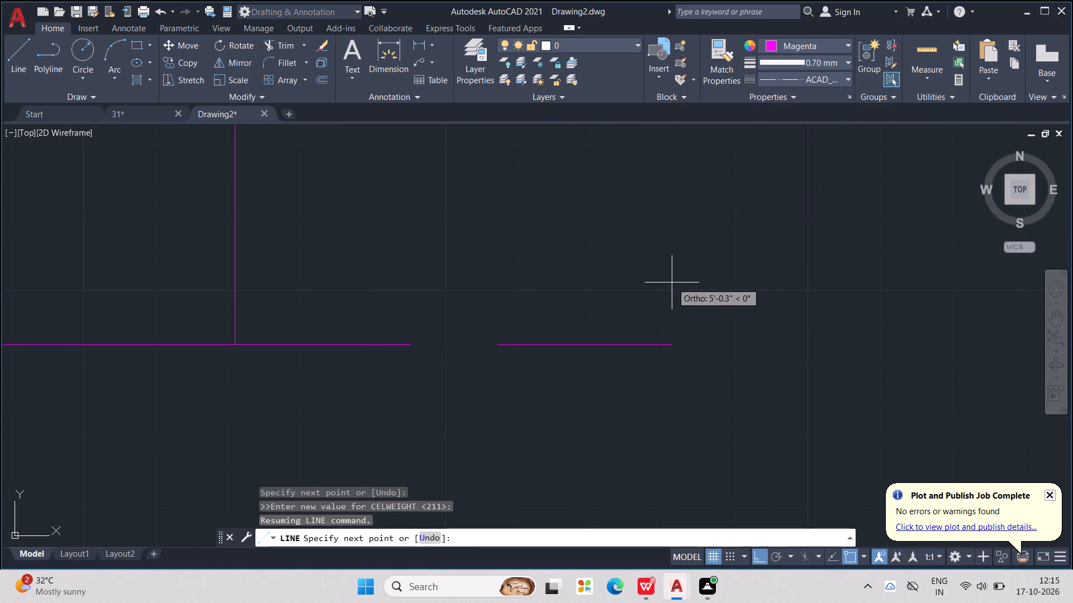
pyautogui.scroll(-3, 665, 280)
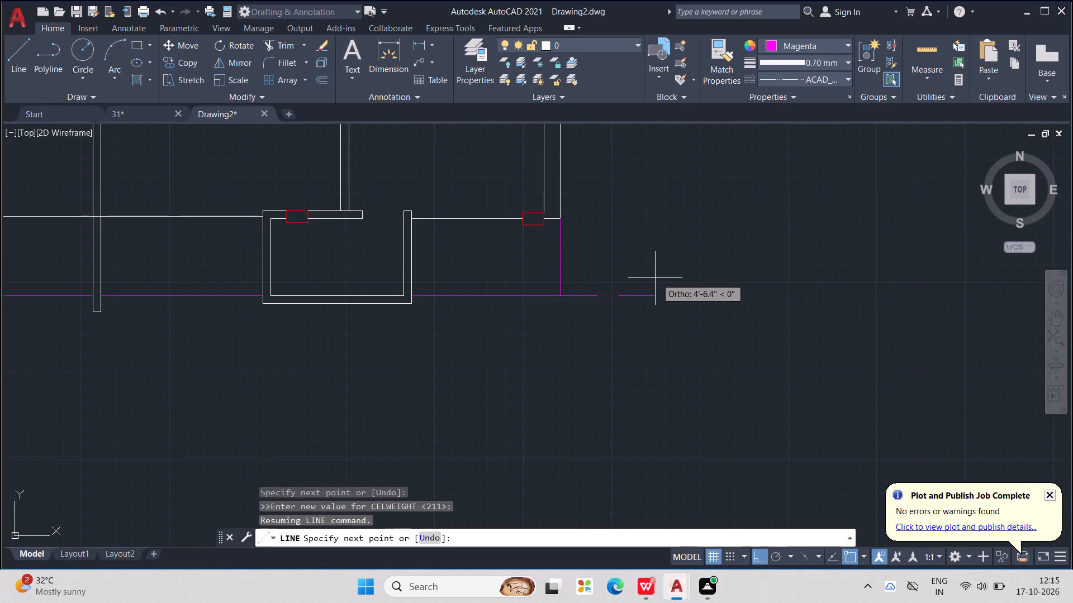
pyautogui.write("2'")
pyautogui.press('Return')
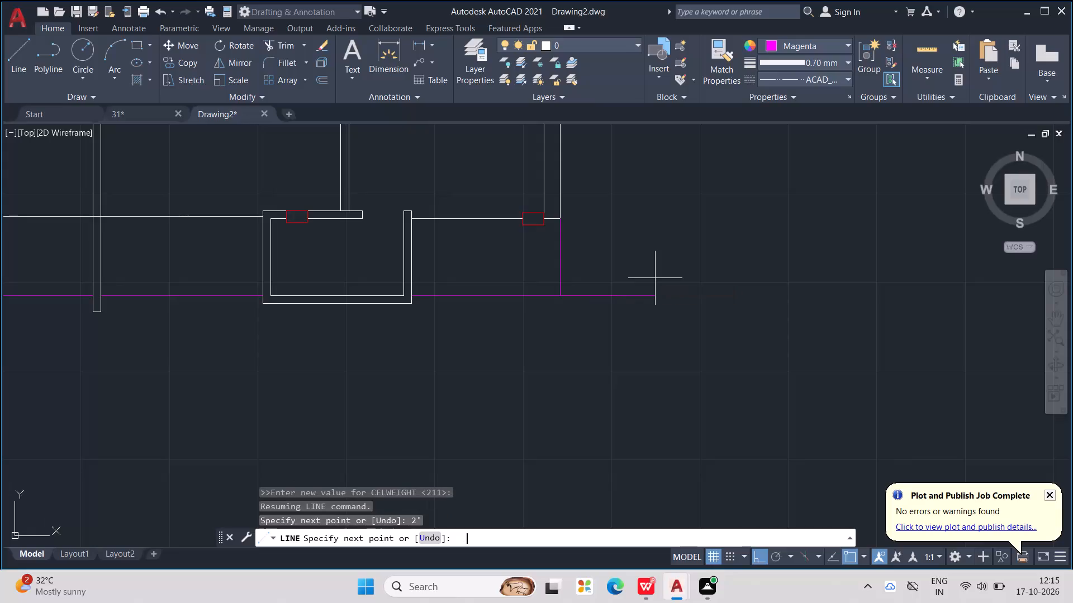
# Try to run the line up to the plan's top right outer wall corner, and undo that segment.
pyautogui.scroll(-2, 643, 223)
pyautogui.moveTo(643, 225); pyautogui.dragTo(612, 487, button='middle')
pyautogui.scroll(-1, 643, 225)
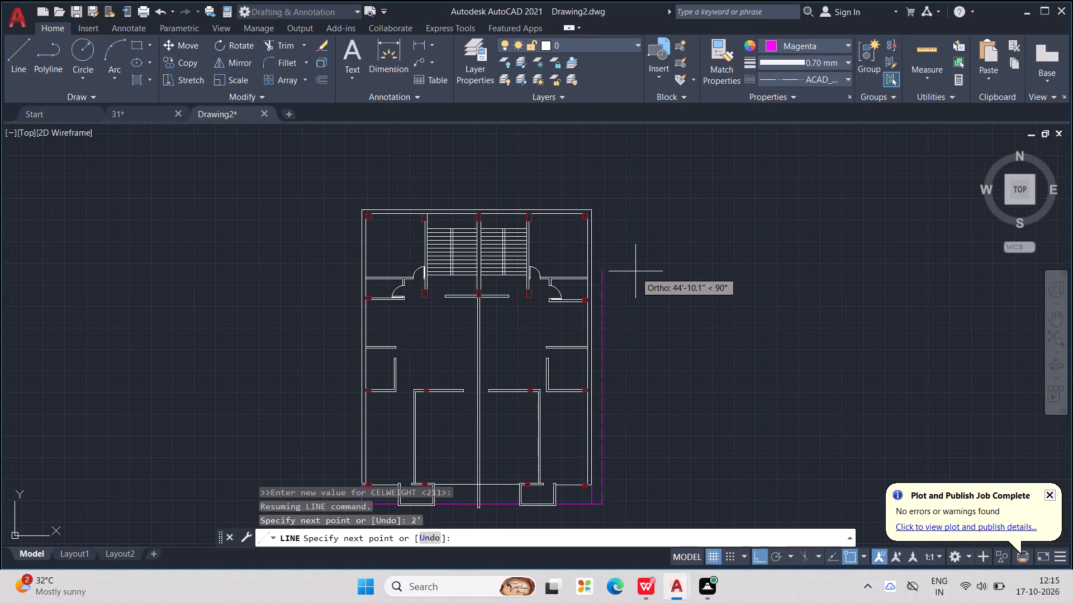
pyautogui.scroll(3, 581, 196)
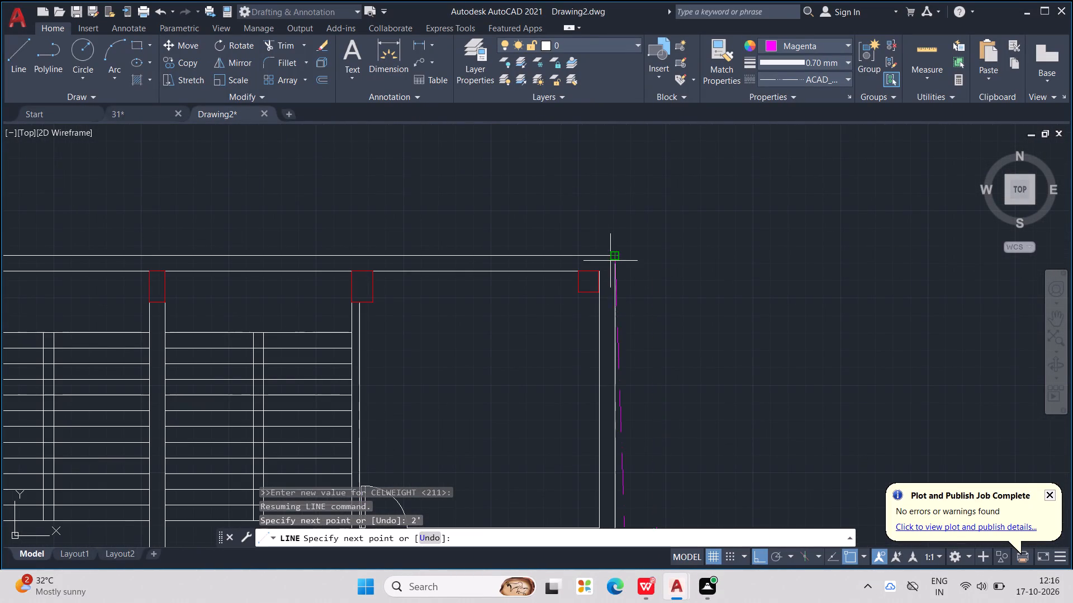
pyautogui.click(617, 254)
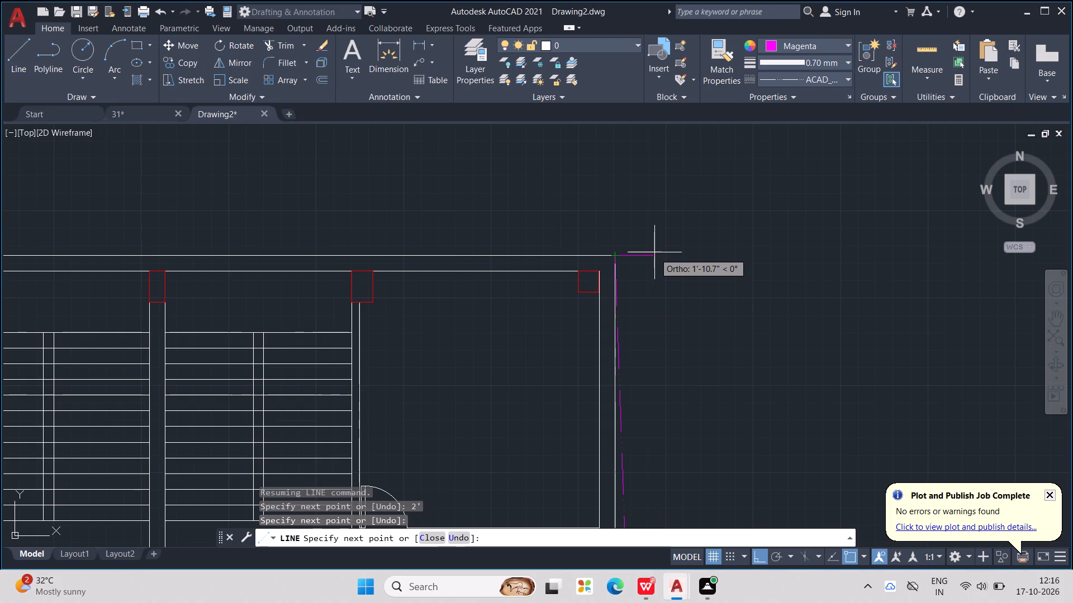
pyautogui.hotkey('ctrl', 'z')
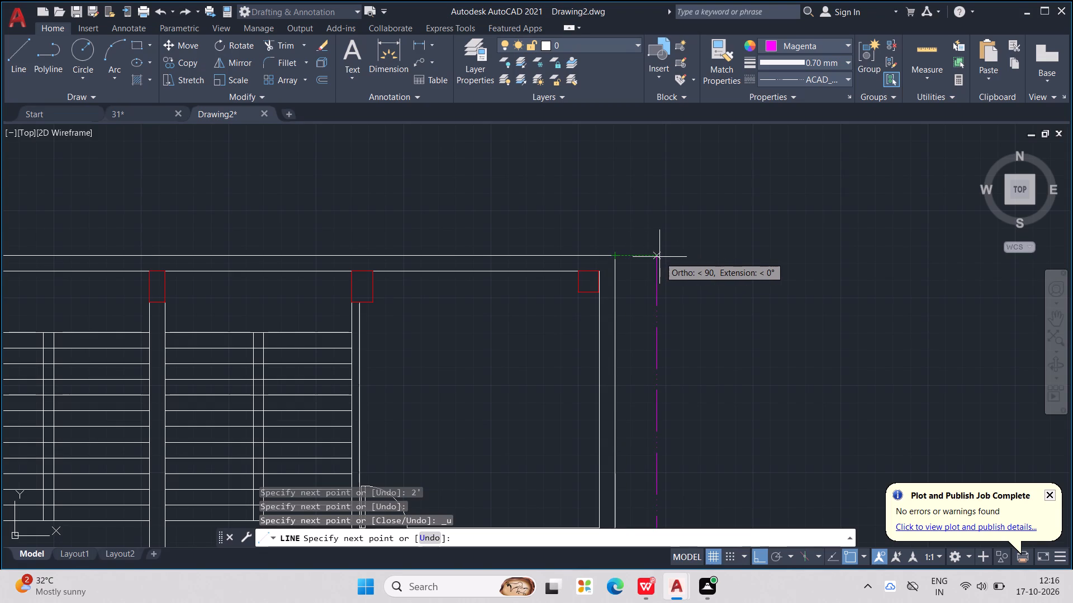
# Run the line straight up the plan's right side to the level of the top outer wall, and continue it 2' beyond.
pyautogui.click(656, 256)
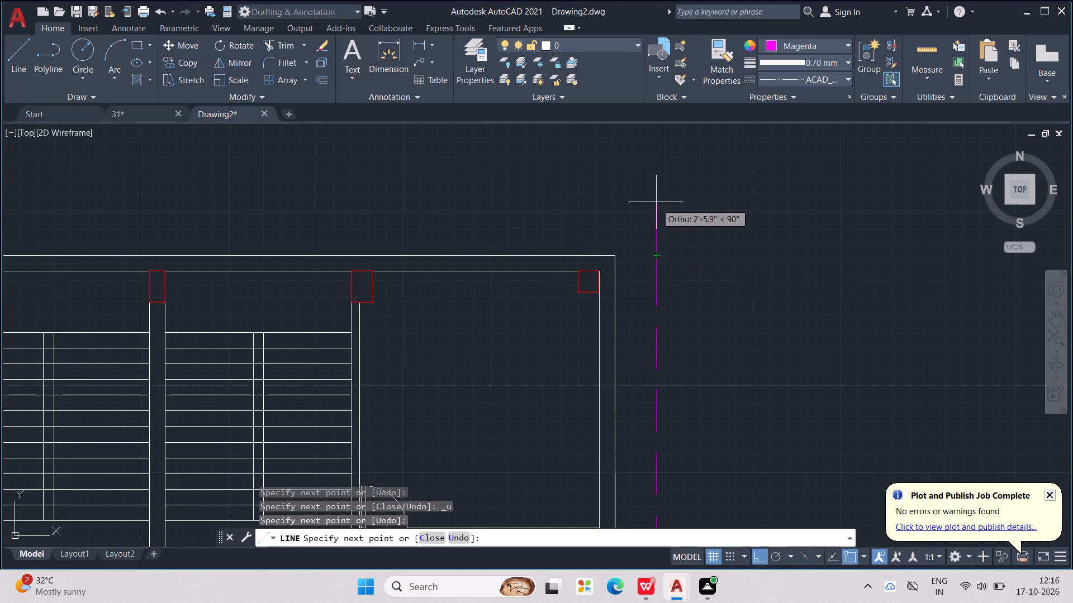
pyautogui.write("2'")
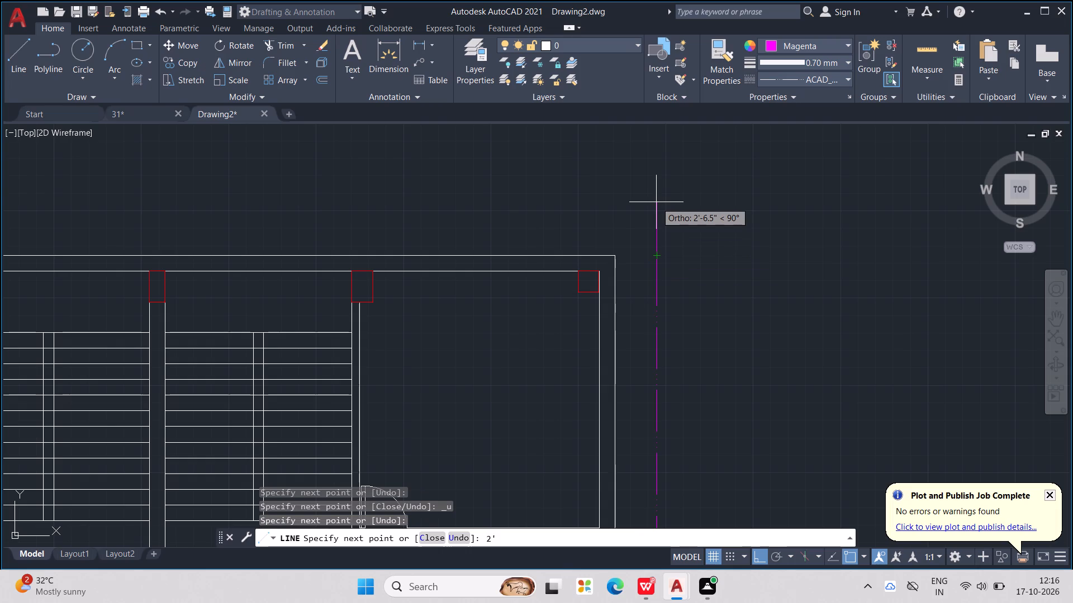
pyautogui.press('Return')
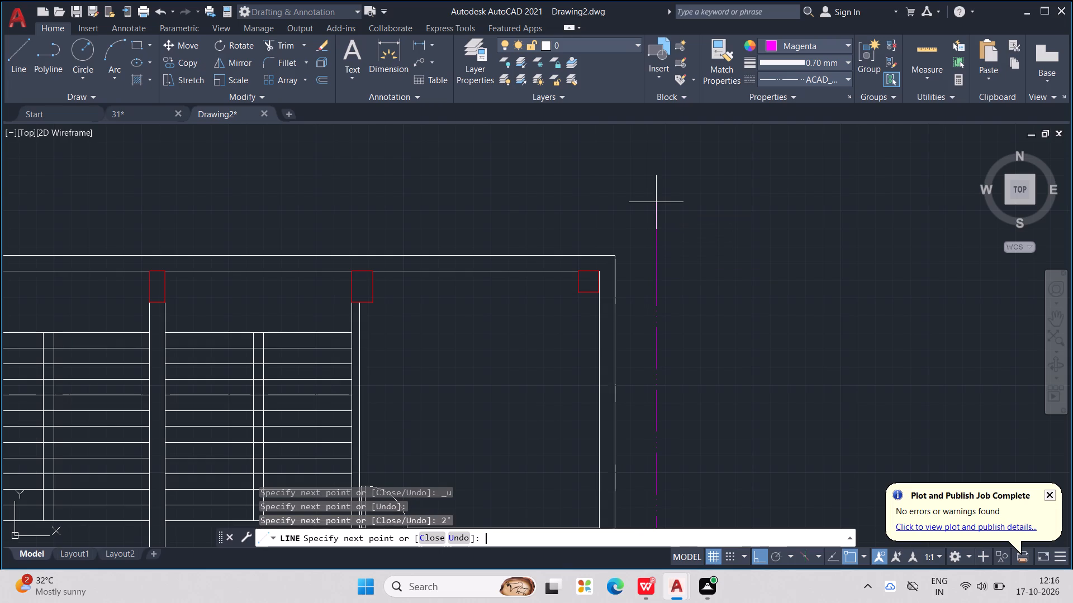
# Continue the line across above the plan to align with the left outer wall, and extend it 2' past that wall.
pyautogui.scroll(-1, 656, 202)
pyautogui.moveTo(547, 209); pyautogui.dragTo(552, 208, button='middle')
pyautogui.scroll(-1, 547, 209)
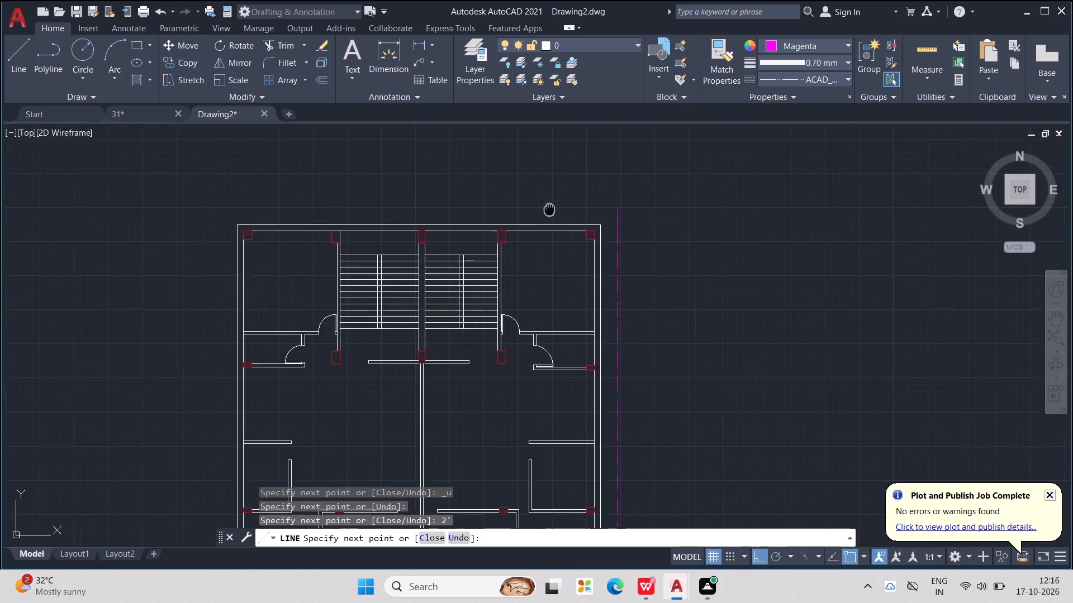
pyautogui.moveTo(552, 208); pyautogui.dragTo(709, 197, button='middle')
pyautogui.moveTo(477, 203); pyautogui.dragTo(601, 193, button='middle')
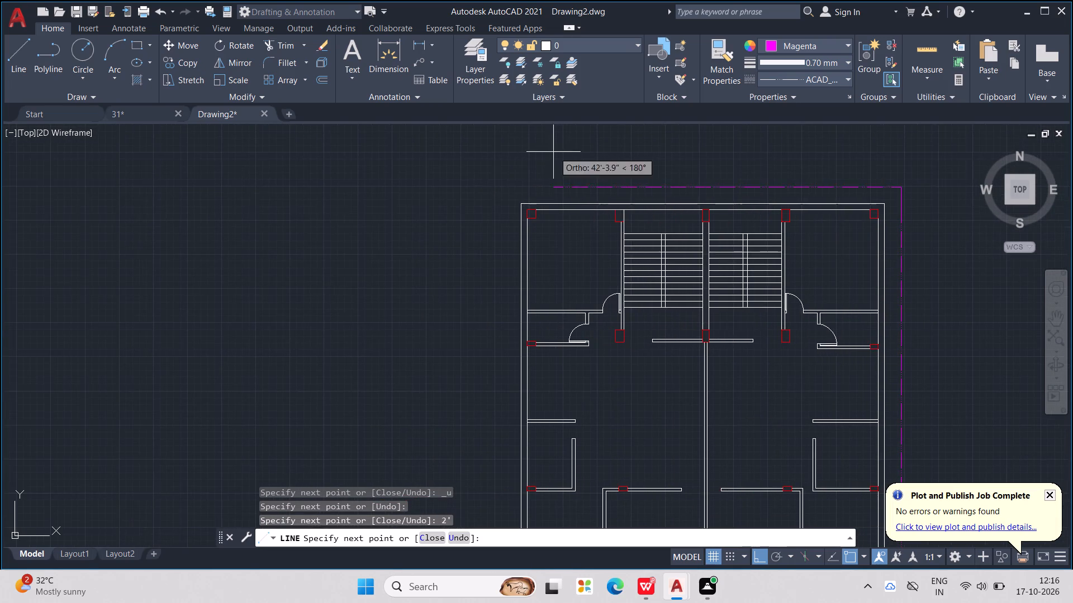
pyautogui.scroll(2, 541, 163)
pyautogui.scroll(2, 491, 238)
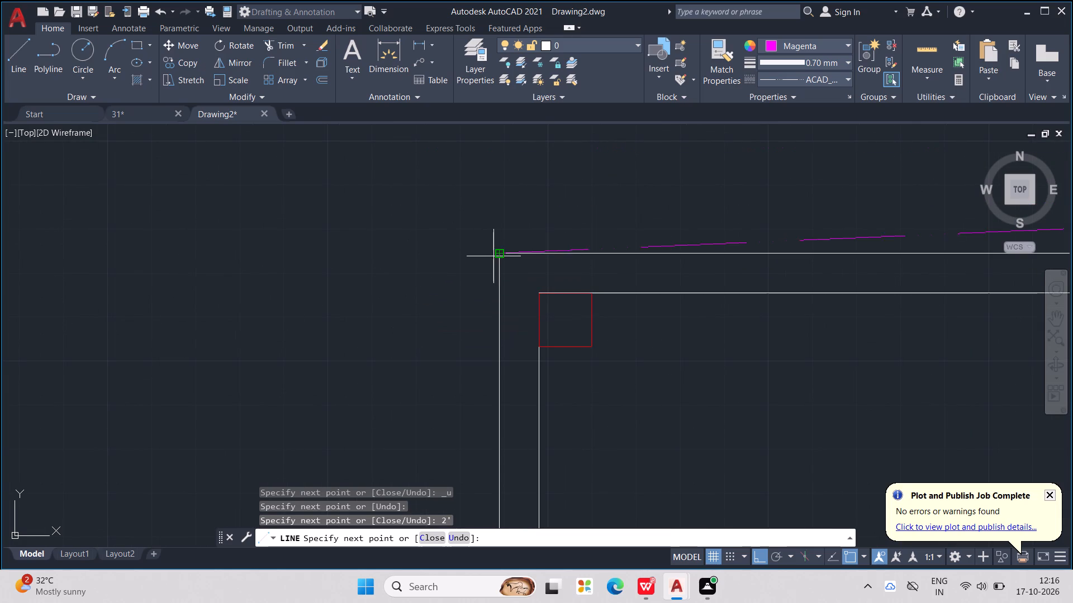
pyautogui.click(500, 149)
pyautogui.write("2'")
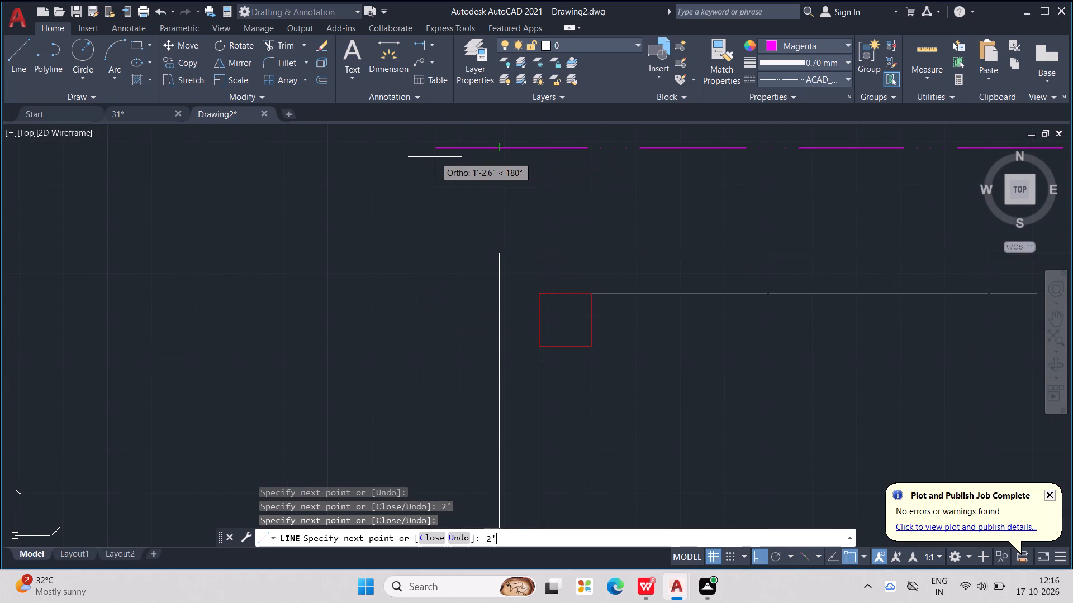
pyautogui.press('Return')
# Run the line down the plan's left side to the level of the magenta outline's bottom edge, and finish the line.
pyautogui.scroll(-4, 435, 170)
pyautogui.moveTo(474, 355); pyautogui.dragTo(487, 326, button='middle')
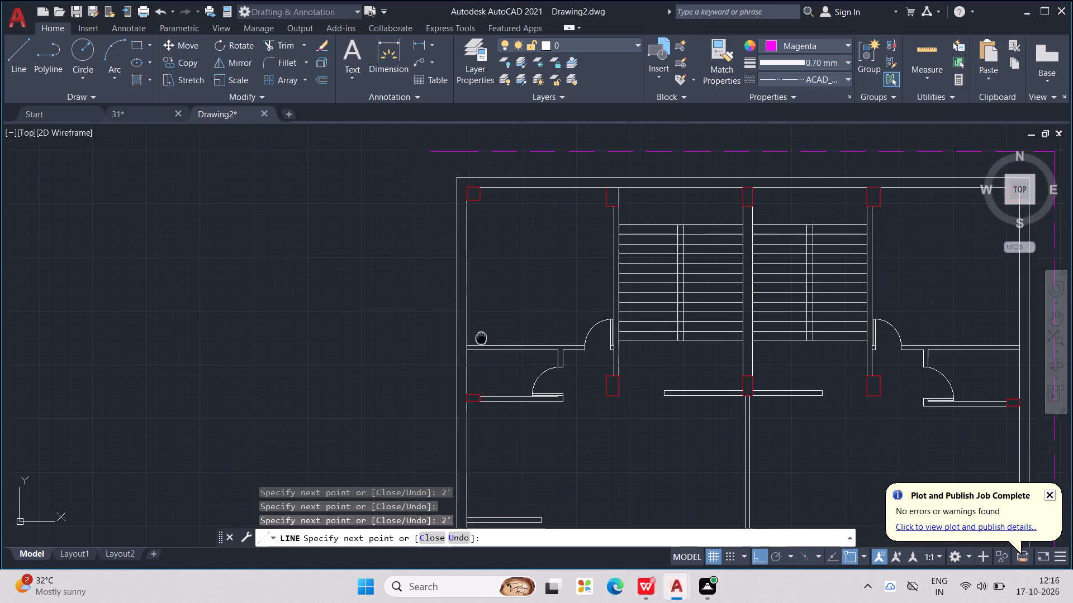
pyautogui.moveTo(487, 326); pyautogui.dragTo(597, 105, button='middle')
pyautogui.scroll(-3, 544, 347)
pyautogui.scroll(2, 554, 430)
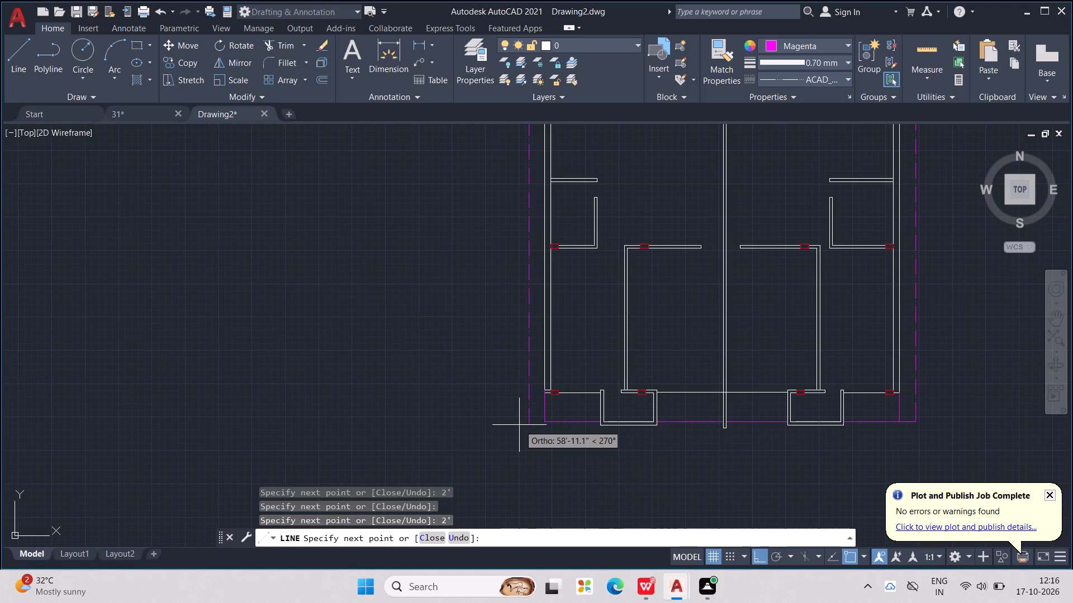
pyautogui.scroll(2, 519, 424)
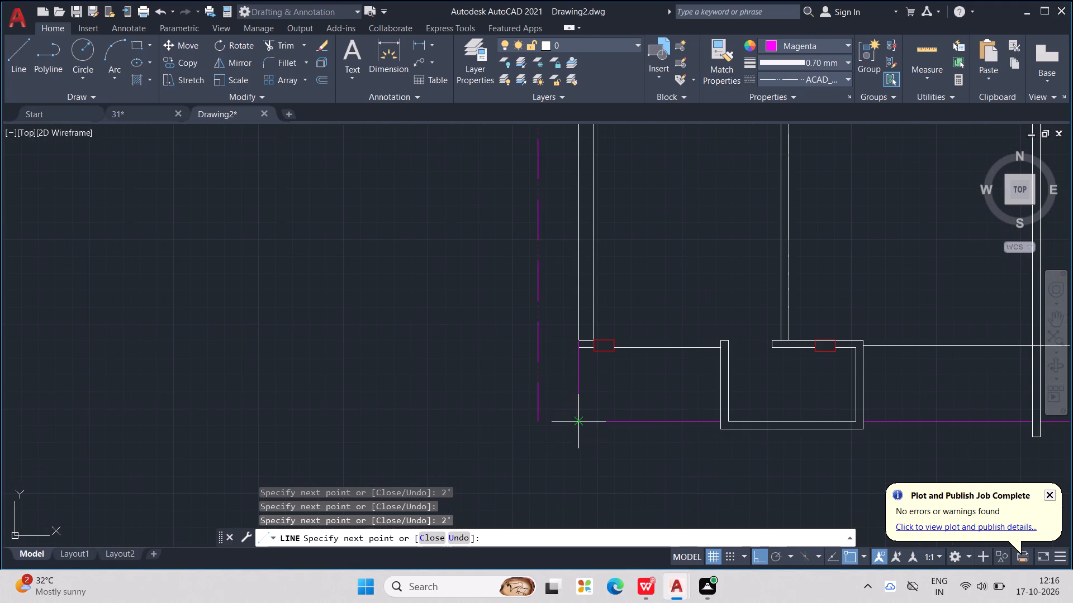
pyautogui.click(536, 420)
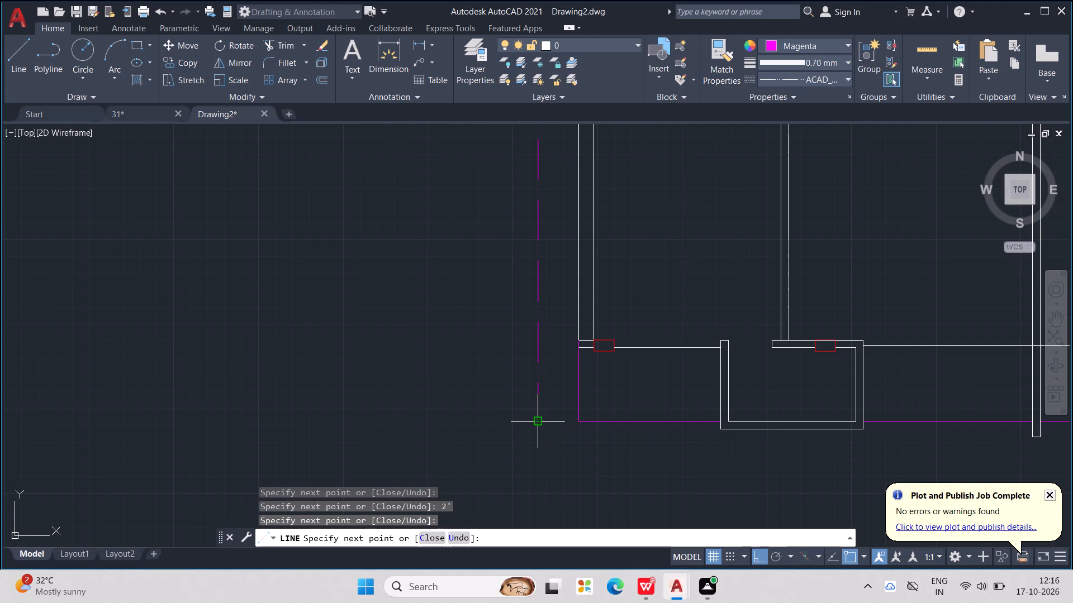
pyautogui.press('Escape')
pyautogui.press('Escape')
pyautogui.press('Escape')
pyautogui.press('Escape')
pyautogui.press('Escape')
pyautogui.press('Escape')
pyautogui.press('Escape')
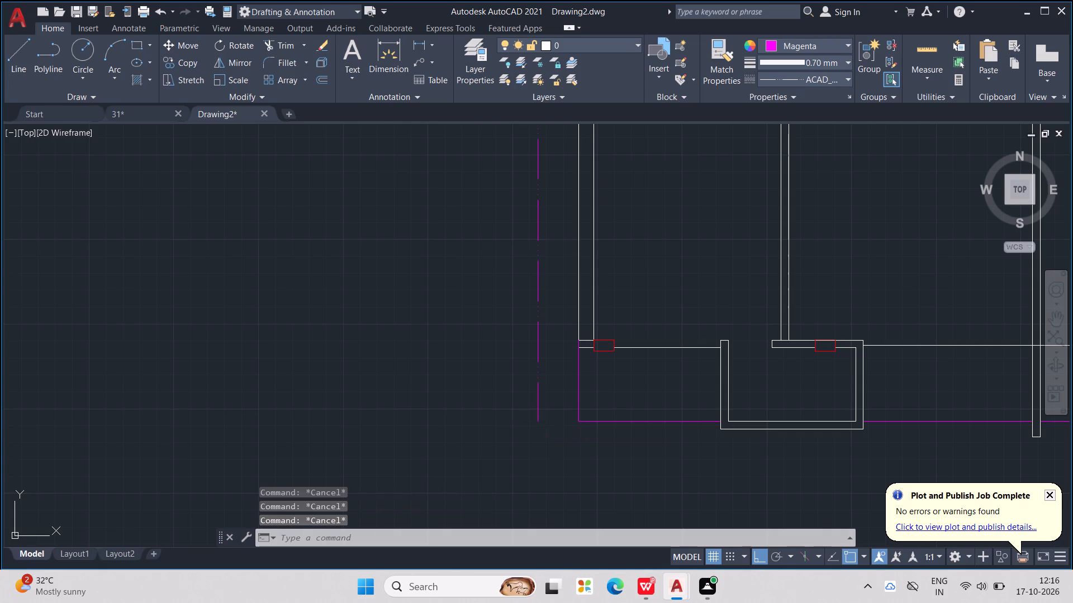
# Set the current object colour to dark red 153,27,30, the lineweight to 2.11 mm and the linetype to ByLayer.
pyautogui.scroll(-2, 536, 420)
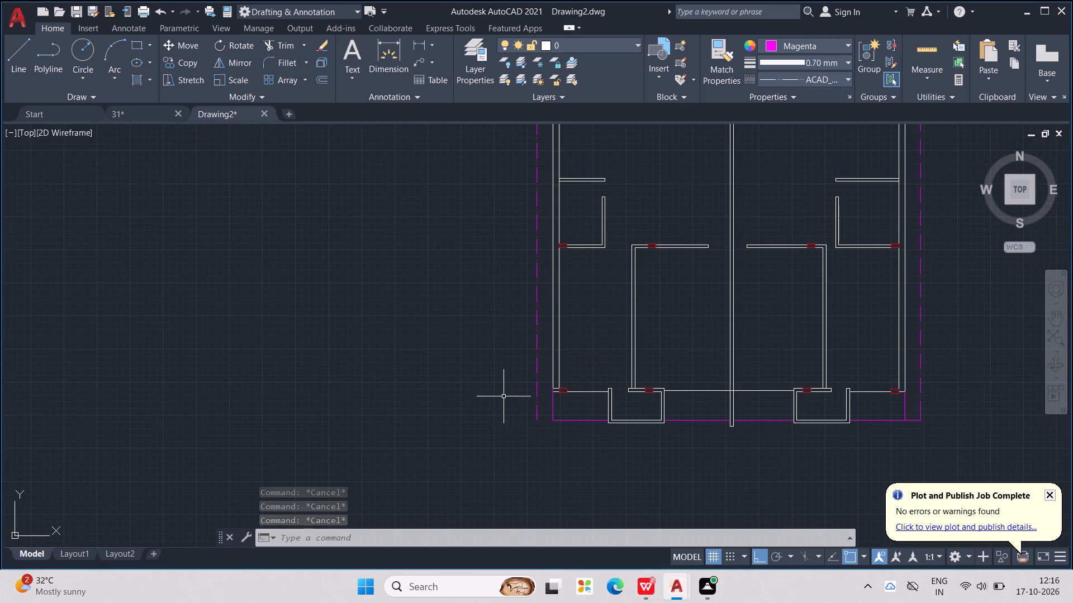
pyautogui.click(843, 42)
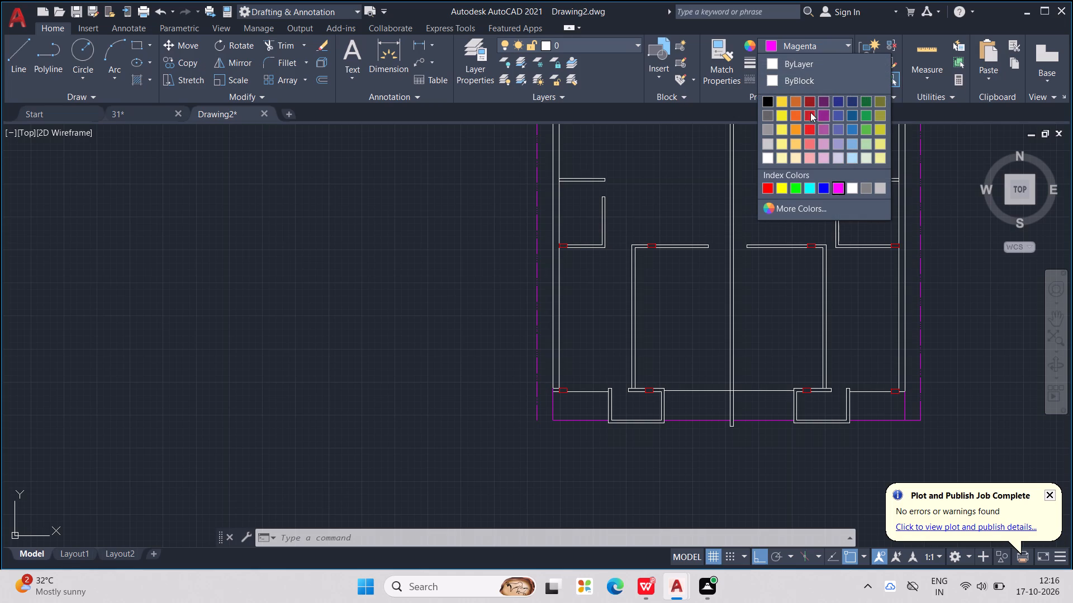
pyautogui.click(808, 104)
pyautogui.click(840, 65)
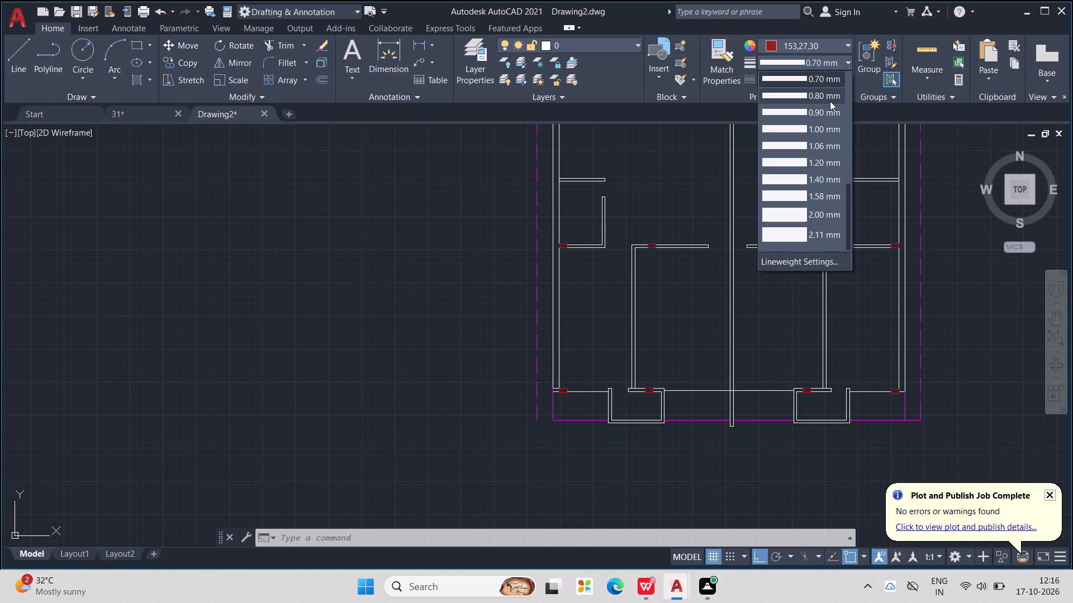
pyautogui.scroll(-2, 824, 204)
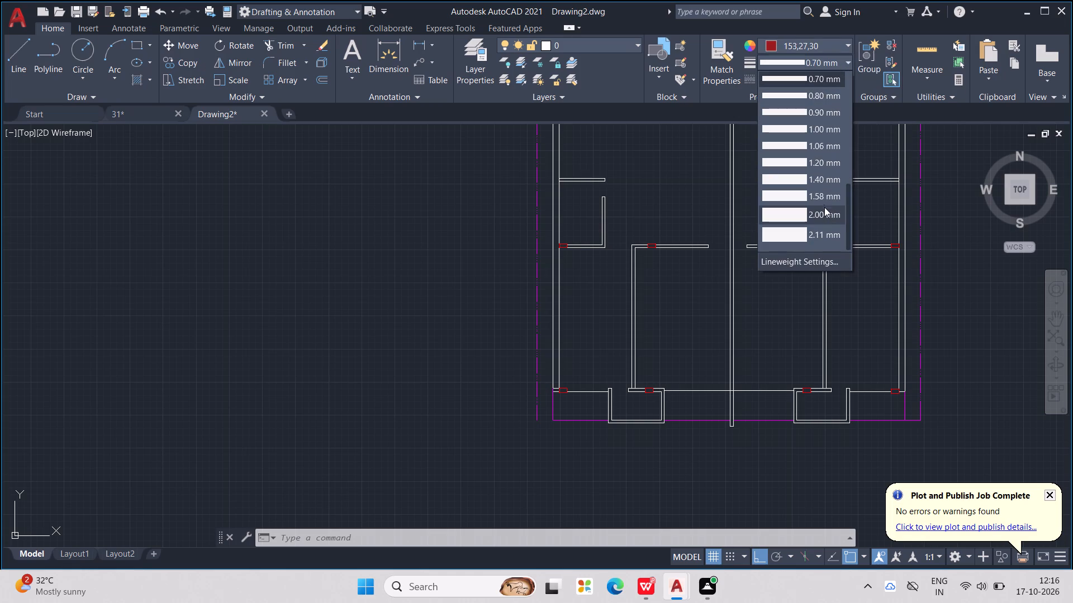
pyautogui.click(831, 231)
pyautogui.click(814, 81)
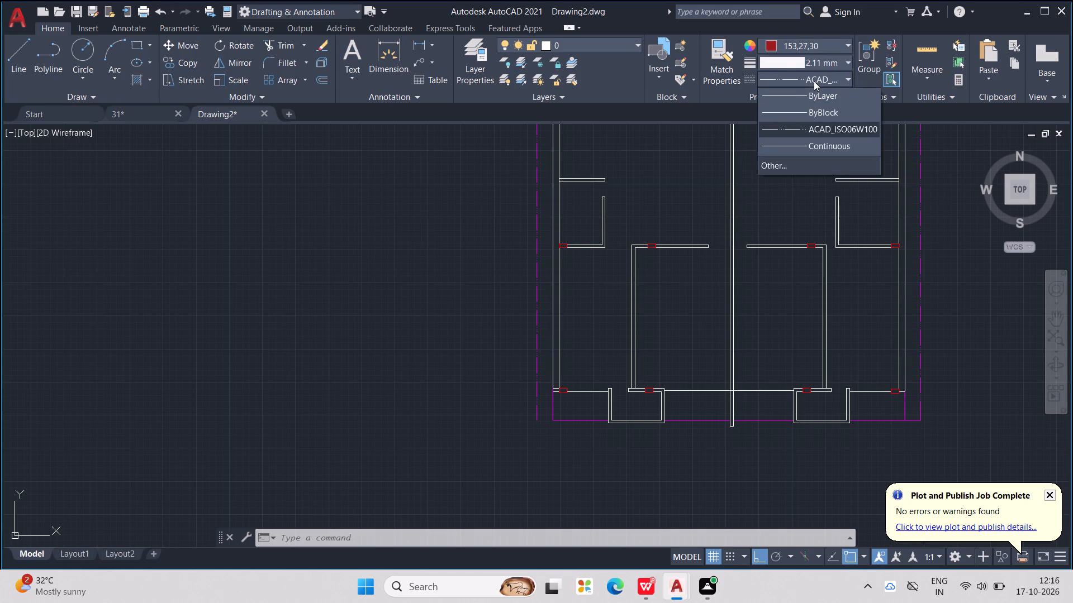
pyautogui.click(813, 92)
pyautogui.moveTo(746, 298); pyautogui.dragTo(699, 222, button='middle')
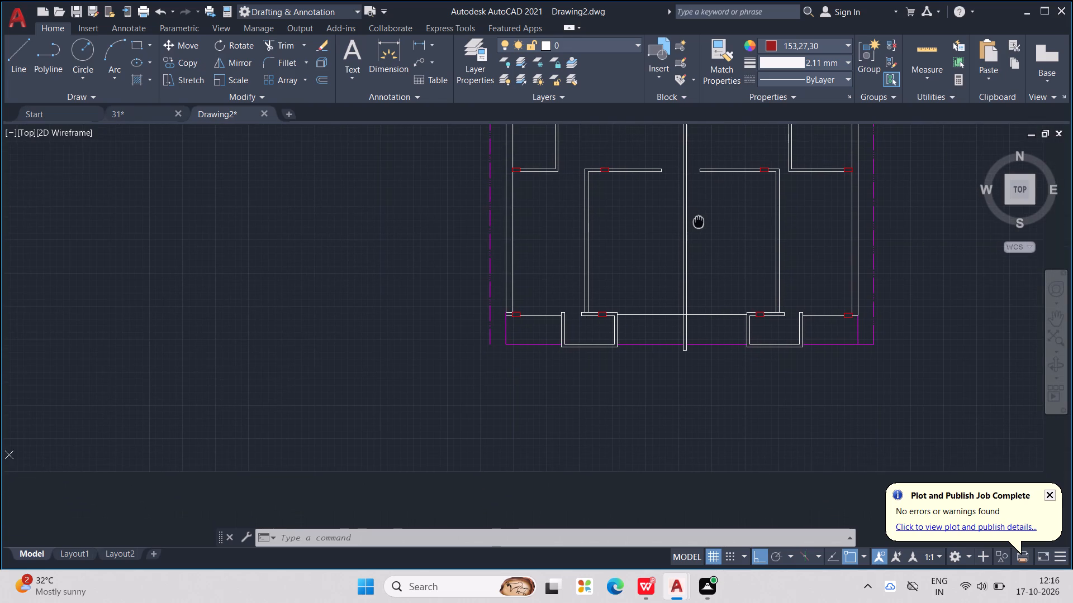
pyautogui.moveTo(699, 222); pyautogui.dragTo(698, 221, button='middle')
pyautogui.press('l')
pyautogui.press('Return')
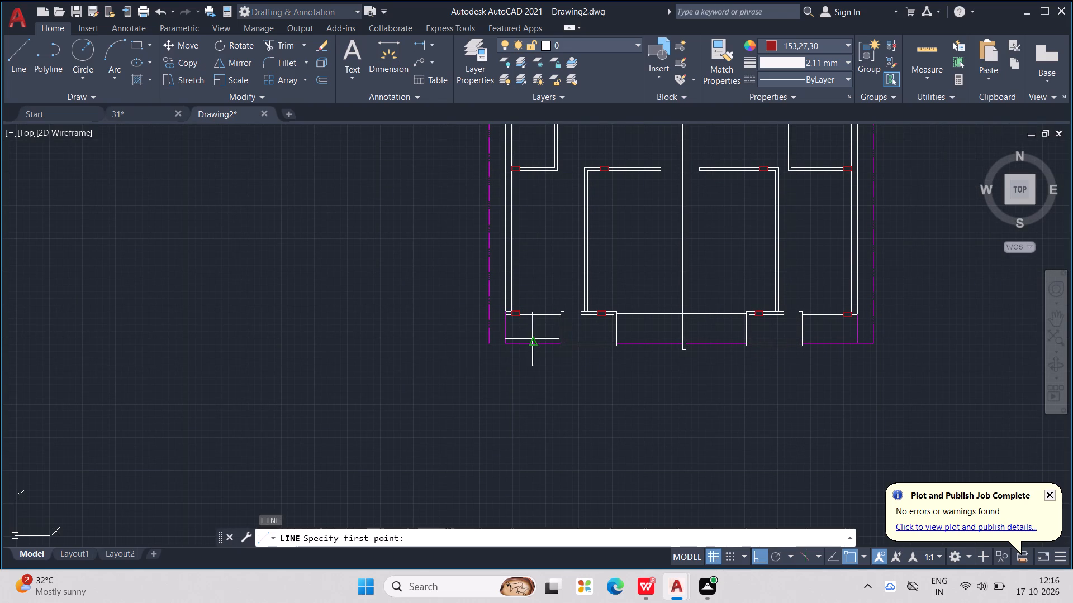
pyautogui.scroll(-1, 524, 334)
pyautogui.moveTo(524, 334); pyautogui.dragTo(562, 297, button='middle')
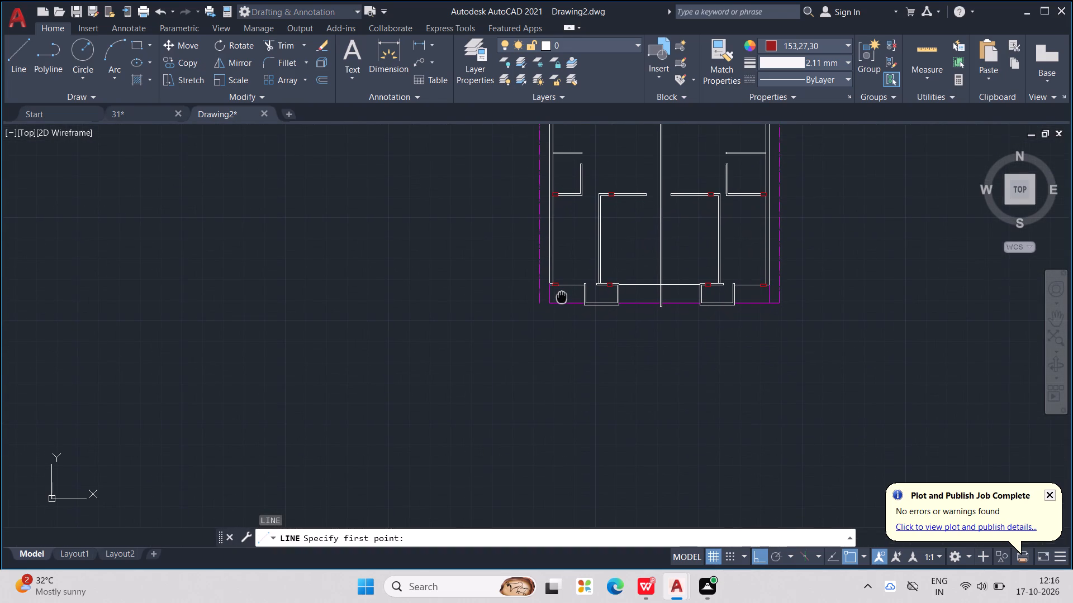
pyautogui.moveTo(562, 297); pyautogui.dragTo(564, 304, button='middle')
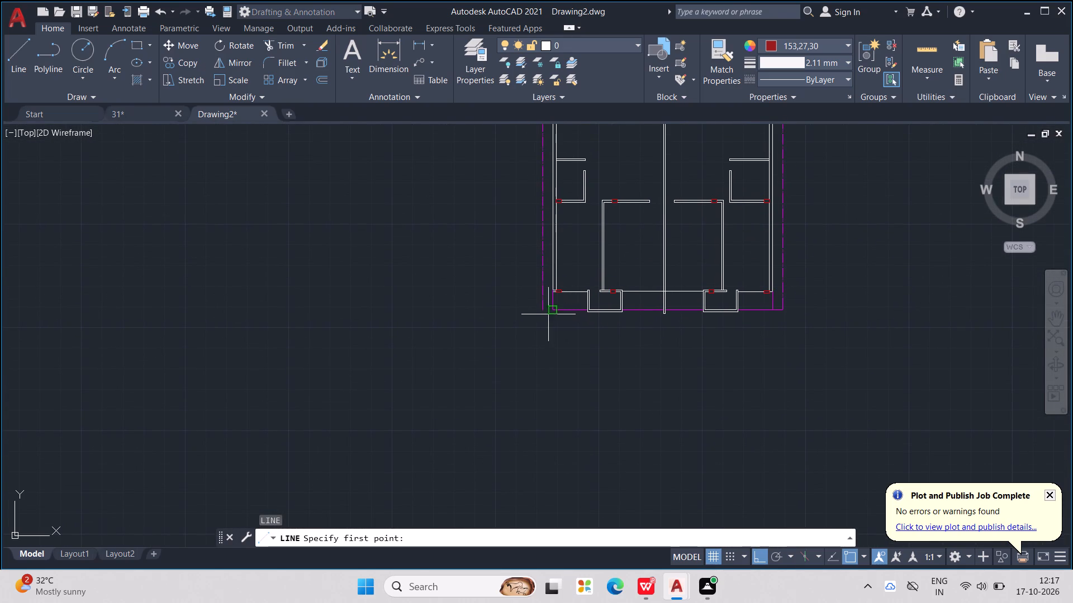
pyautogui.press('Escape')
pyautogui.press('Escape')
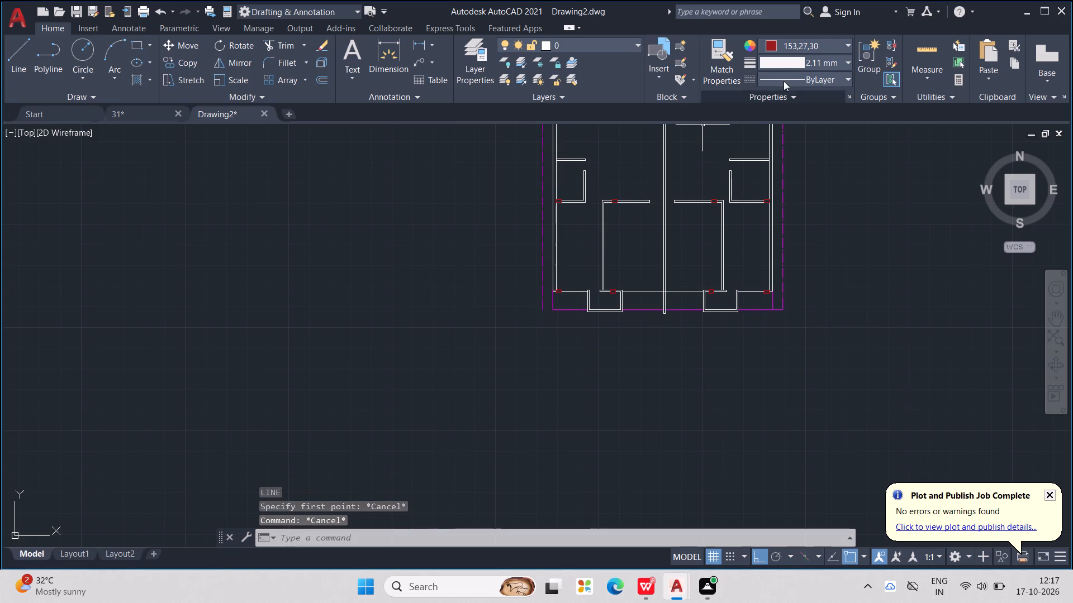
# Set the current lineweight to 0.70 mm and the object colour to Magenta, and open the linetype choices.
pyautogui.click(813, 59)
pyautogui.click(822, 83)
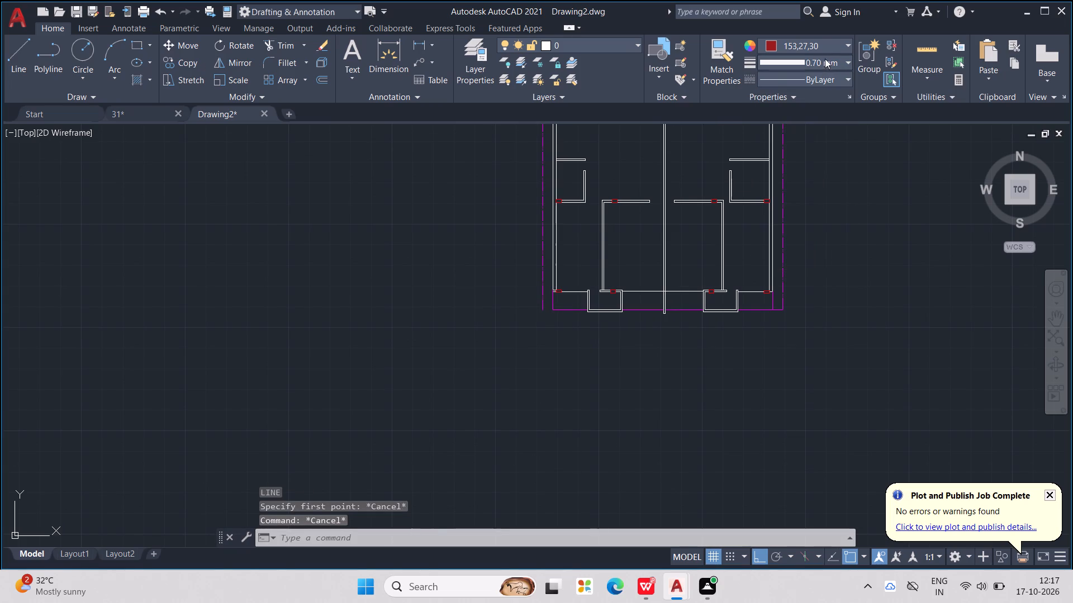
pyautogui.click(825, 44)
pyautogui.click(837, 188)
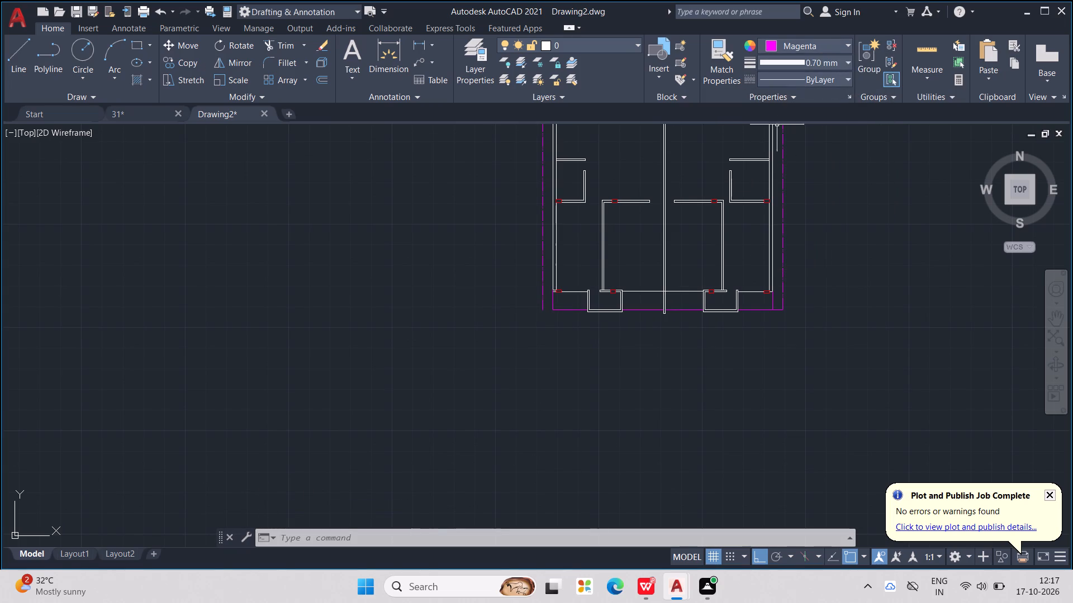
pyautogui.click(841, 80)
pyautogui.click(838, 138)
# Draw a line 2' straight down from the lower end of the boundary line on the plan's left side.
pyautogui.moveTo(600, 305); pyautogui.dragTo(760, 280, button='middle')
pyautogui.scroll(2, 752, 270)
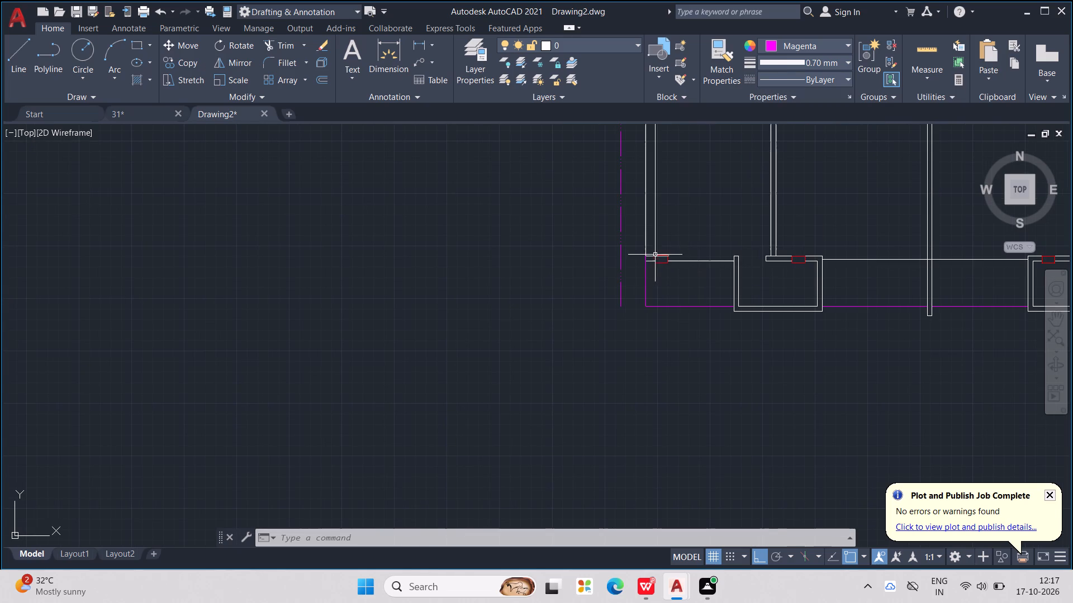
pyautogui.press('l')
pyautogui.press('Return')
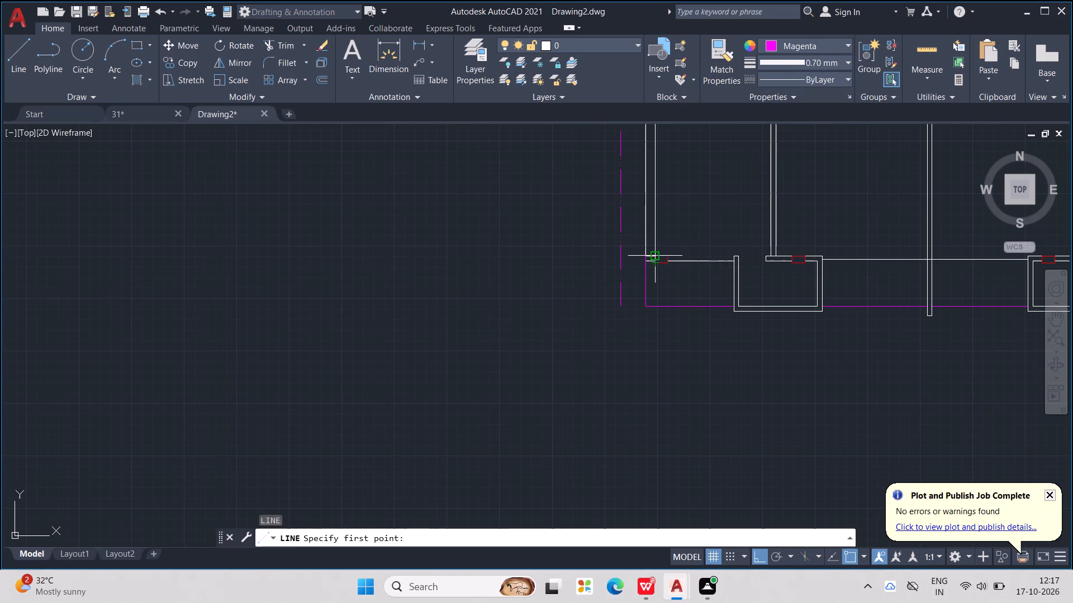
pyautogui.scroll(-2, 660, 283)
pyautogui.click(645, 293)
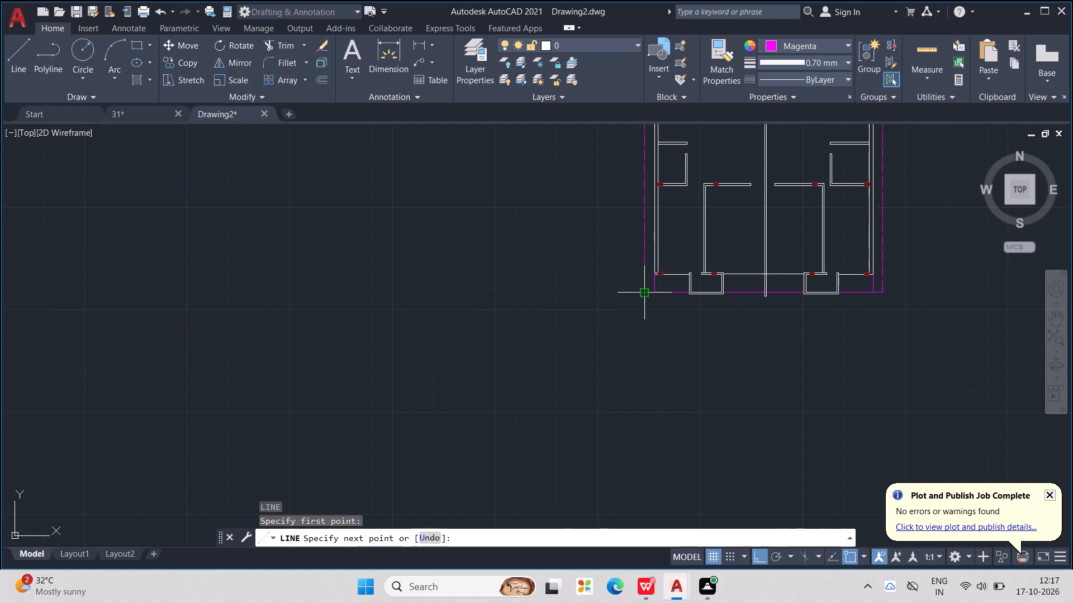
pyautogui.write("2'")
pyautogui.press('Return')
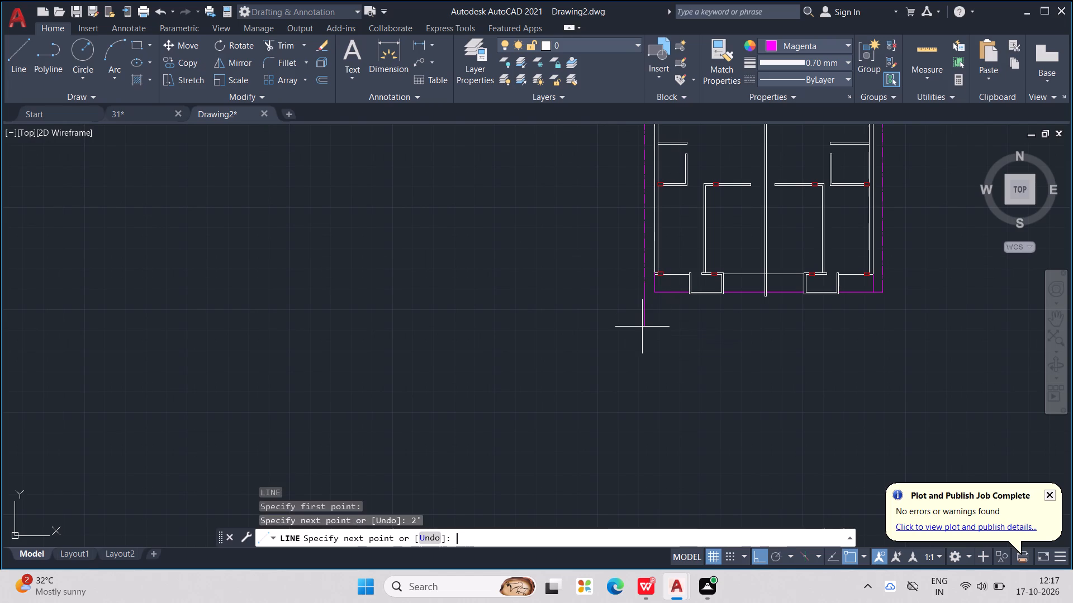
pyautogui.press('Escape')
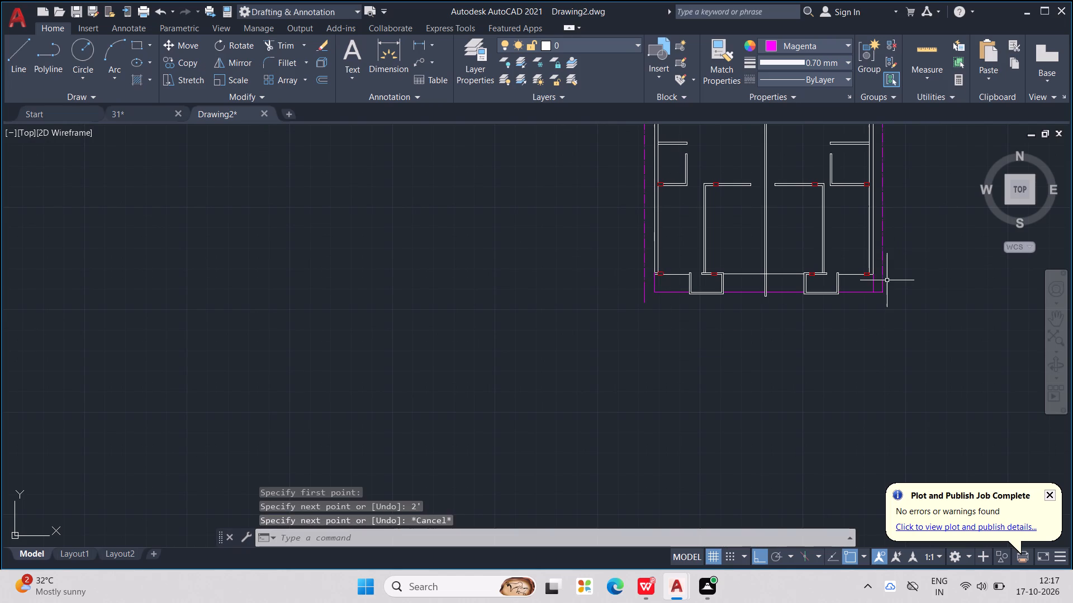
# Draw a line 2' straight down from the lower end of the boundary line on the plan's right side.
pyautogui.press('l')
pyautogui.press('Return')
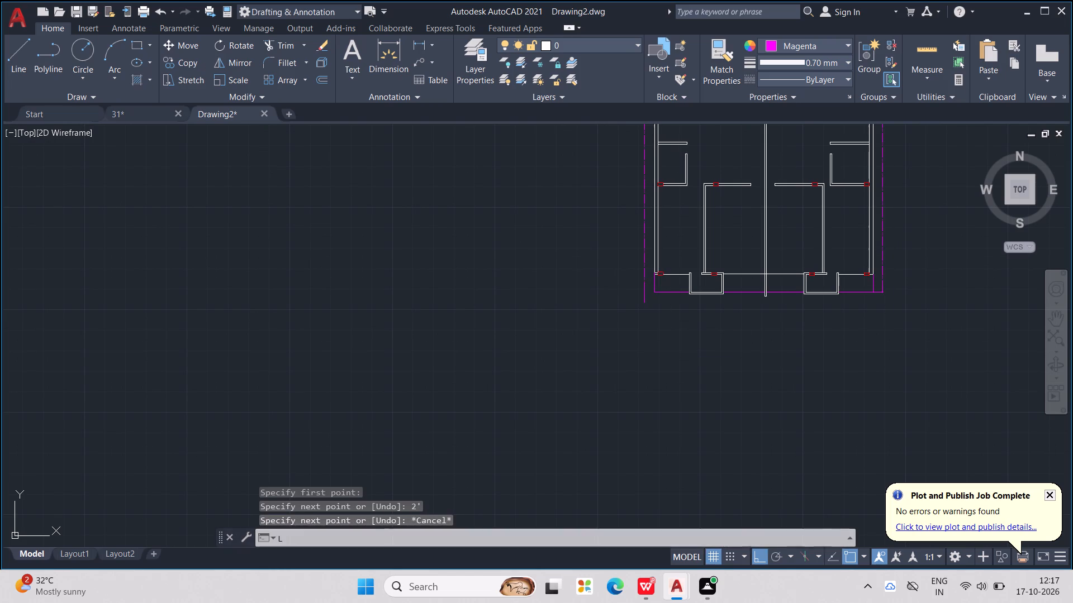
pyautogui.click(887, 294)
pyautogui.press('2')
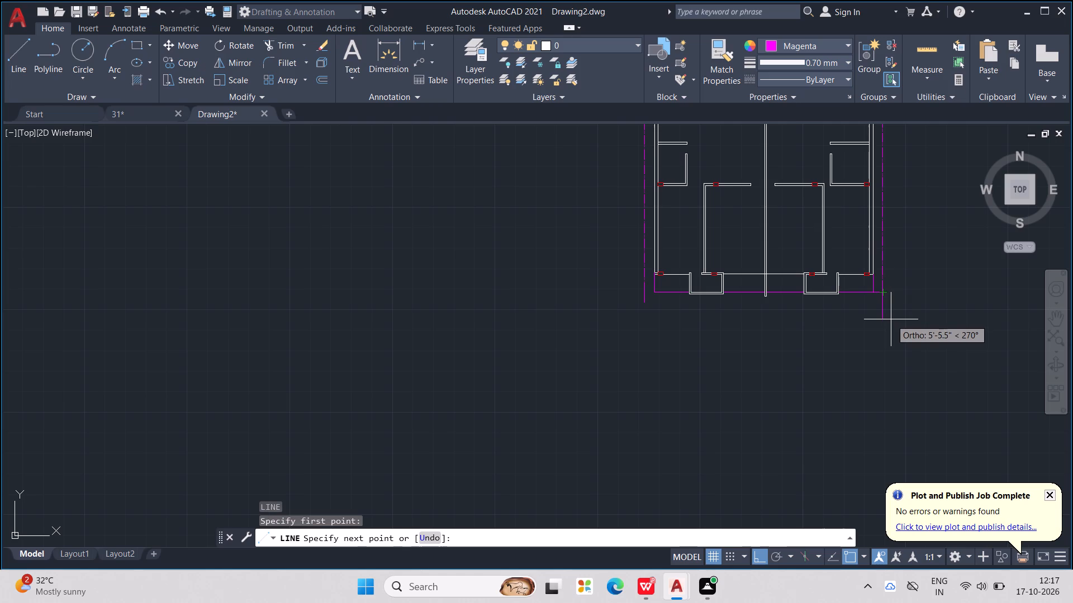
pyautogui.press("'")
pyautogui.press('Return')
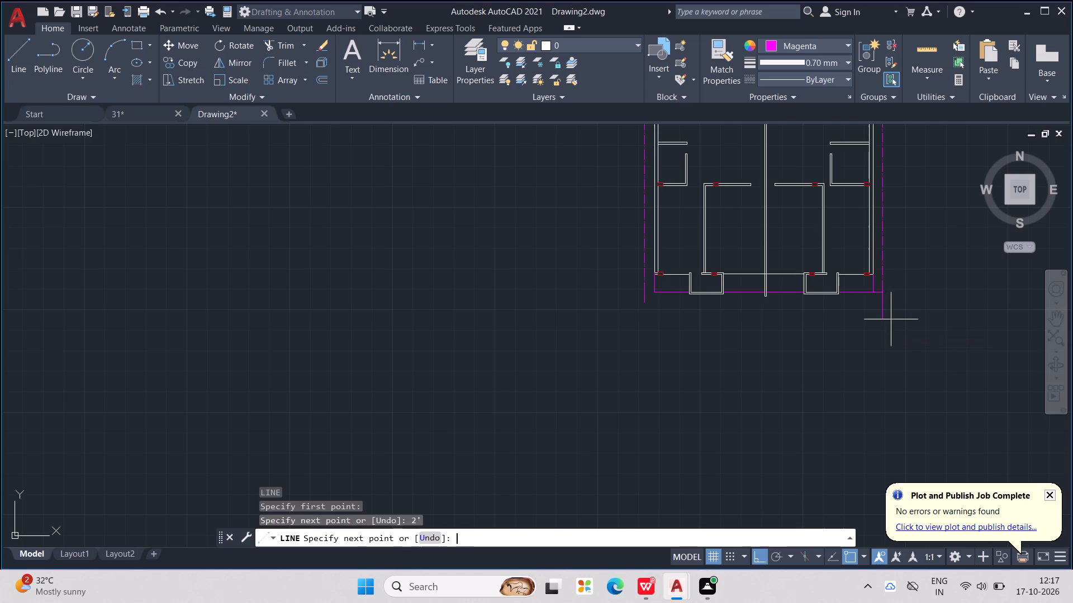
pyautogui.press('Escape')
pyautogui.press('Escape')
pyautogui.press('Escape')
pyautogui.press('Escape')
pyautogui.press('Escape')
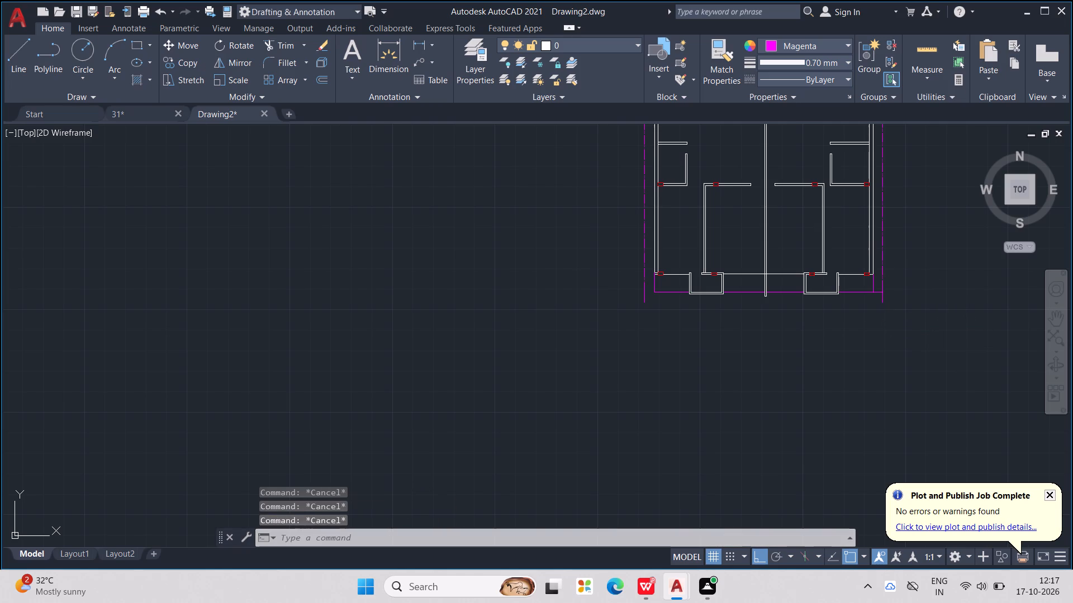
# Trim the magenta overhang between the outline's bottom right corner and the boundary line on the plan's right side.
pyautogui.write('TR')
pyautogui.press('Return')
pyautogui.scroll(1, 899, 299)
pyautogui.scroll(2, 831, 305)
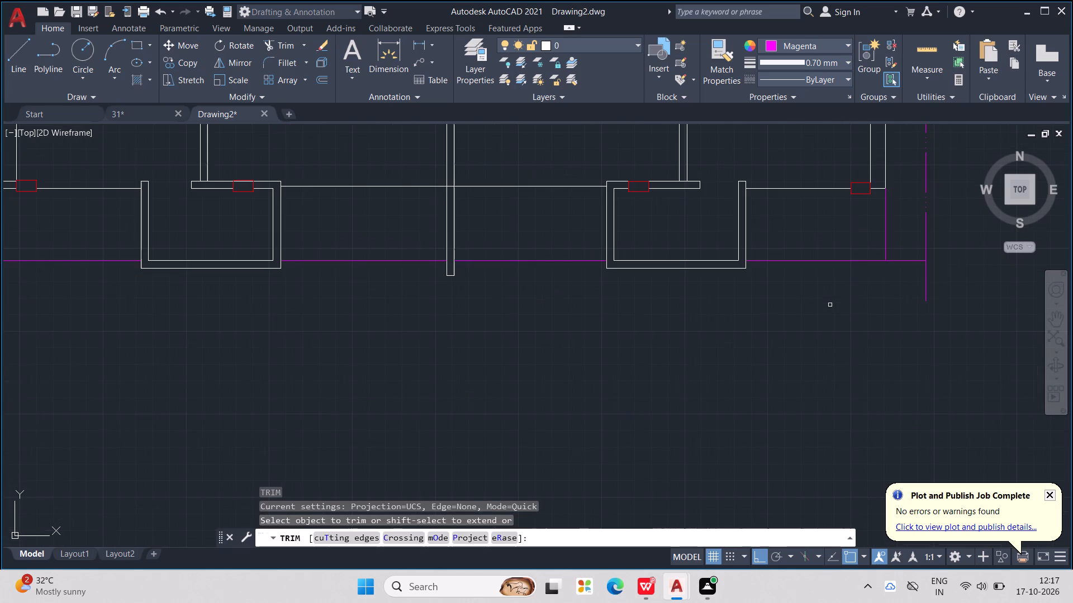
pyautogui.moveTo(901, 248); pyautogui.dragTo(909, 275)
pyautogui.scroll(-3, 906, 276)
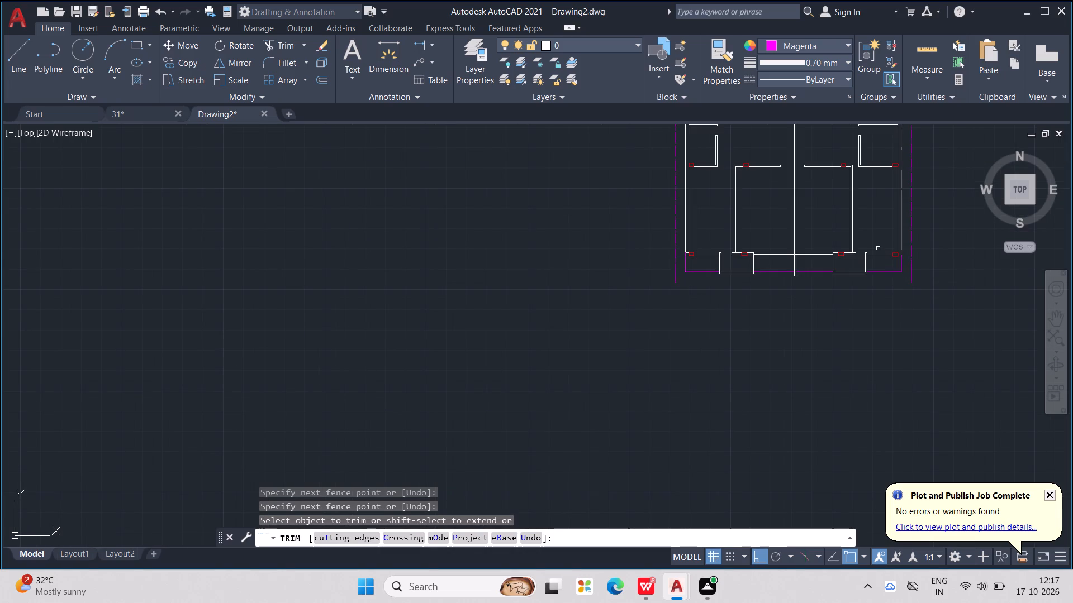
# Set the current object colour to dark red 153,27,30 with the ByLayer linetype, and leave the Trim command.
pyautogui.click(849, 40)
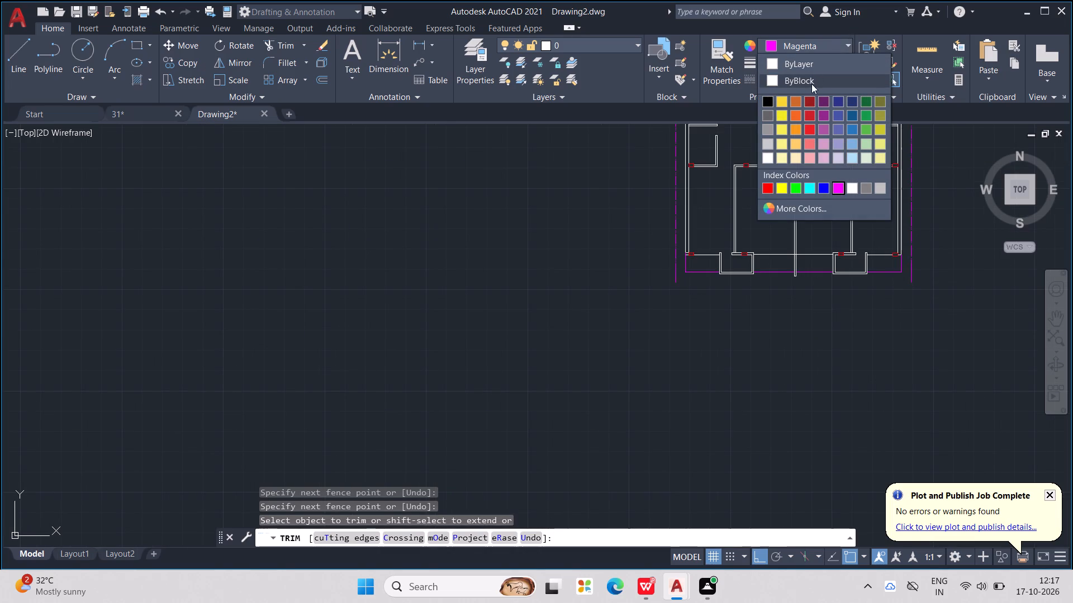
pyautogui.click(807, 104)
pyautogui.click(810, 83)
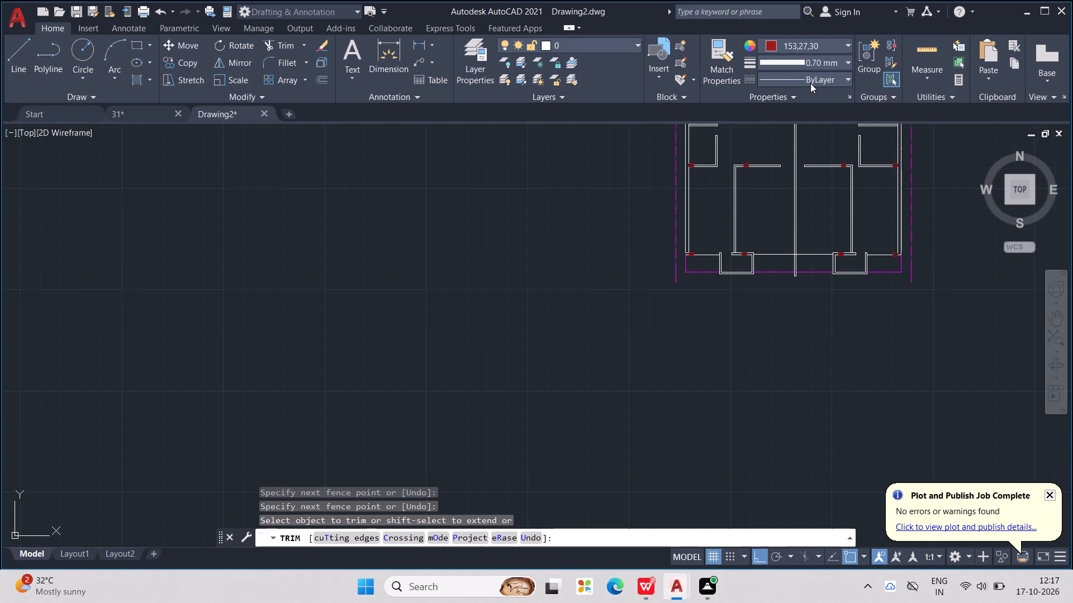
pyautogui.click(814, 93)
pyautogui.press('Escape')
pyautogui.press('Escape')
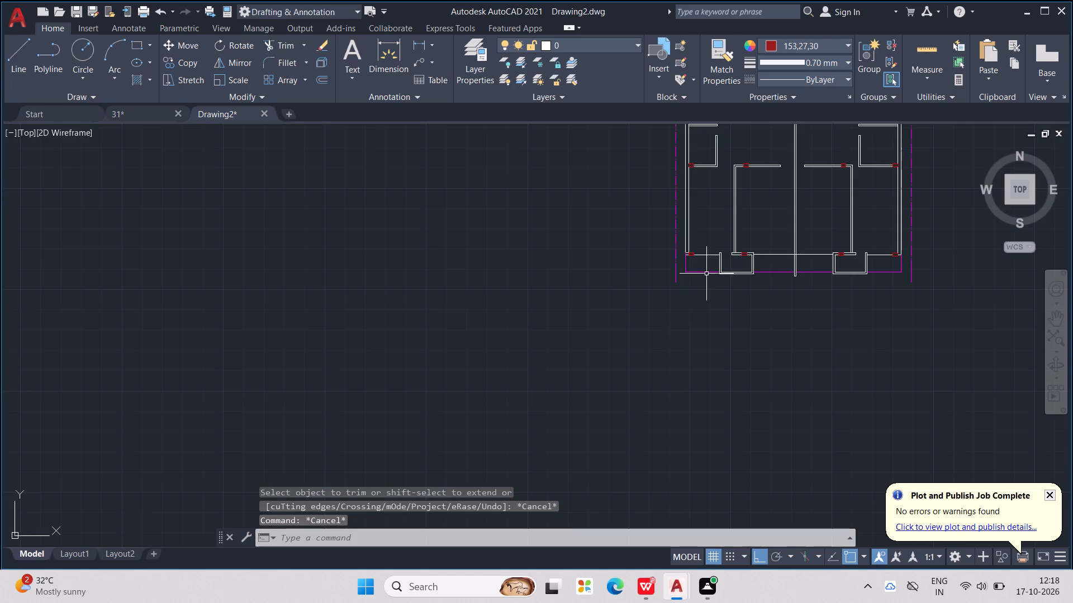
# Draw a dark red line 5' horizontally outward to the left from the lower end of the left boundary line.
pyautogui.press('l')
pyautogui.press('Return')
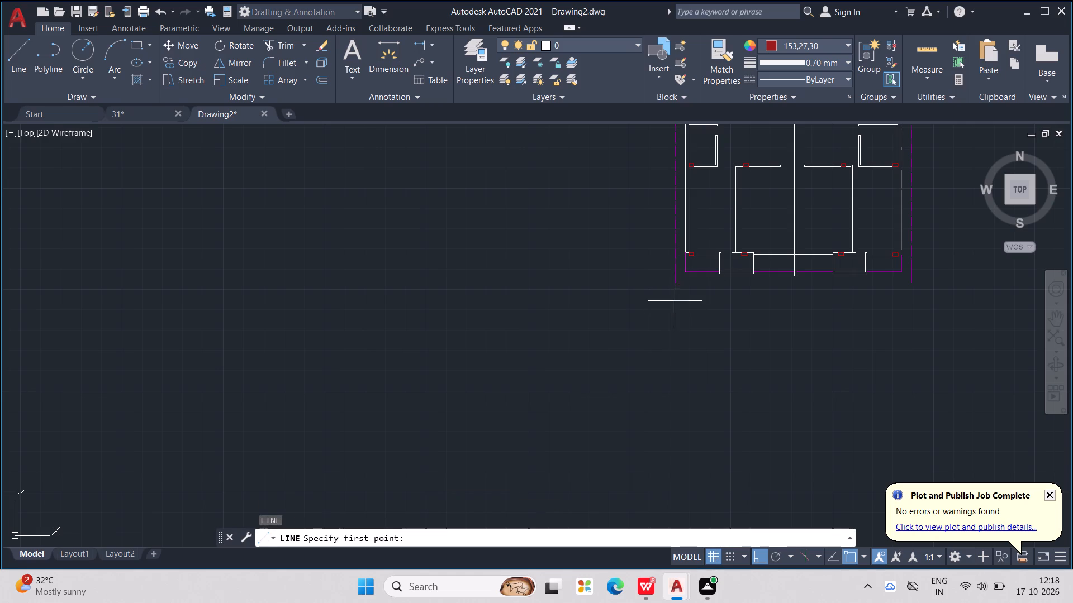
pyautogui.click(677, 284)
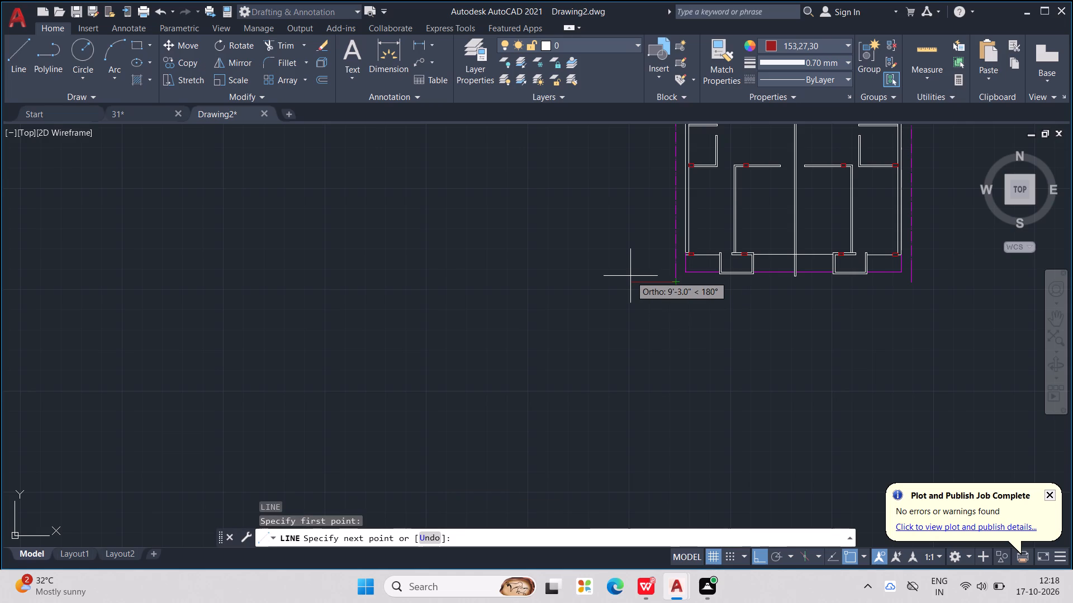
pyautogui.press('5')
pyautogui.press("'")
pyautogui.press('Return')
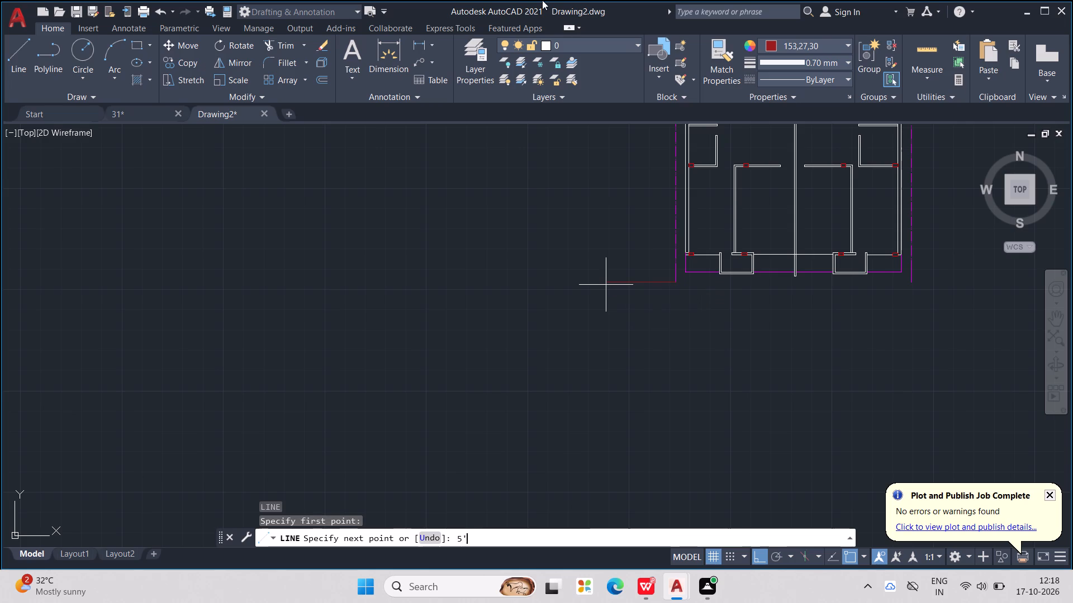
# Continue the dark red line 15' to the right, plus about 42'-5" farther, so it runs past the right boundary line, and finish it.
pyautogui.scroll(-1, 543, 0)
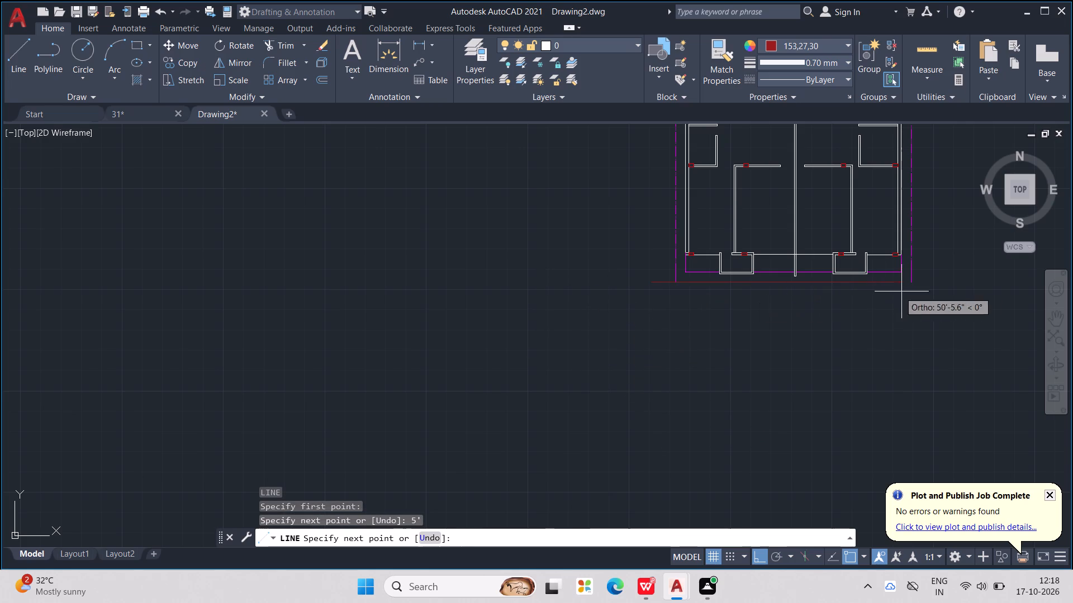
pyautogui.moveTo(938, 285); pyautogui.dragTo(719, 327, button='middle')
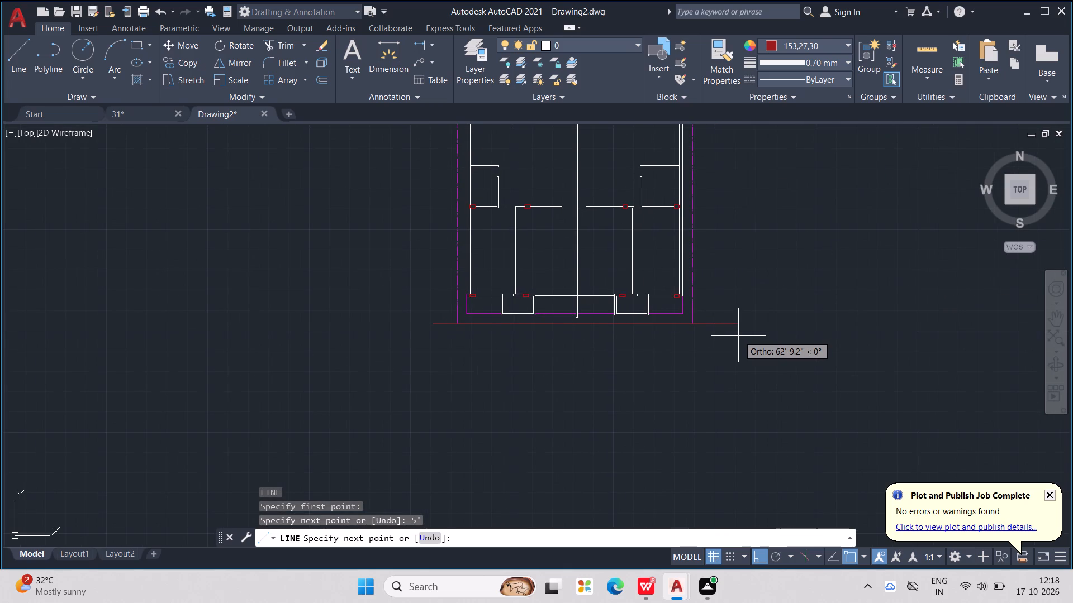
pyautogui.write("15'")
pyautogui.press('Return')
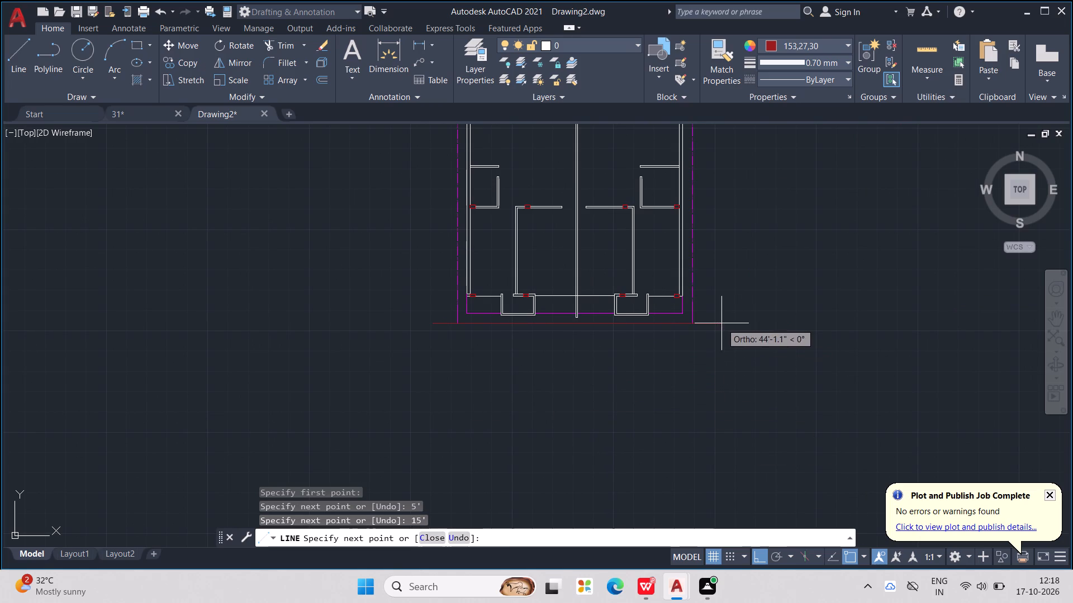
pyautogui.moveTo(739, 323); pyautogui.dragTo(744, 316, button='middle')
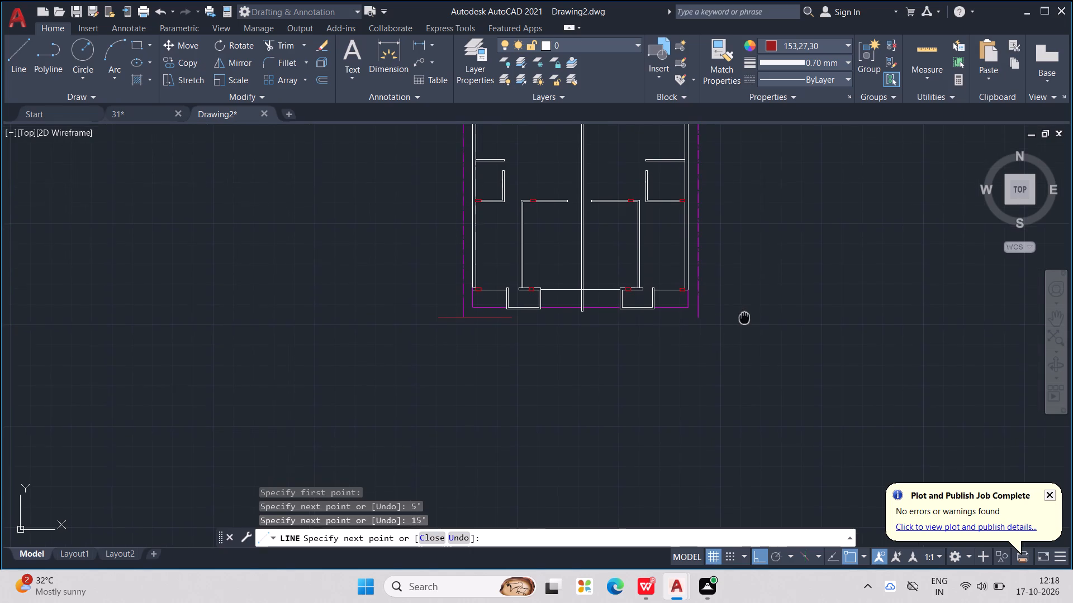
pyautogui.moveTo(744, 316); pyautogui.dragTo(744, 315, button='middle')
pyautogui.scroll(2, 699, 327)
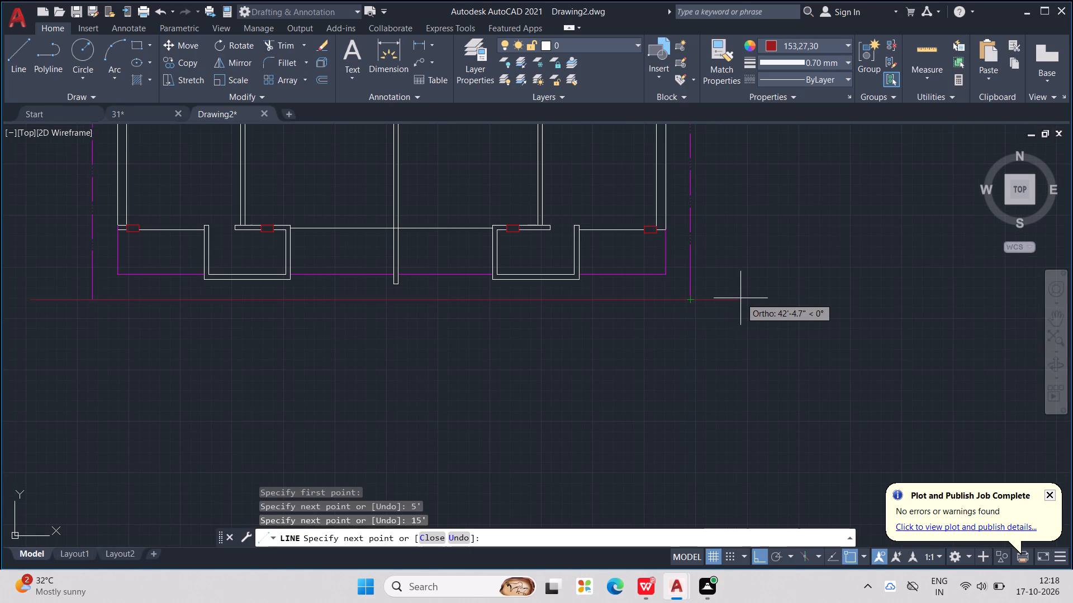
pyautogui.click(740, 301)
pyautogui.moveTo(747, 343); pyautogui.dragTo(750, 332, button='middle')
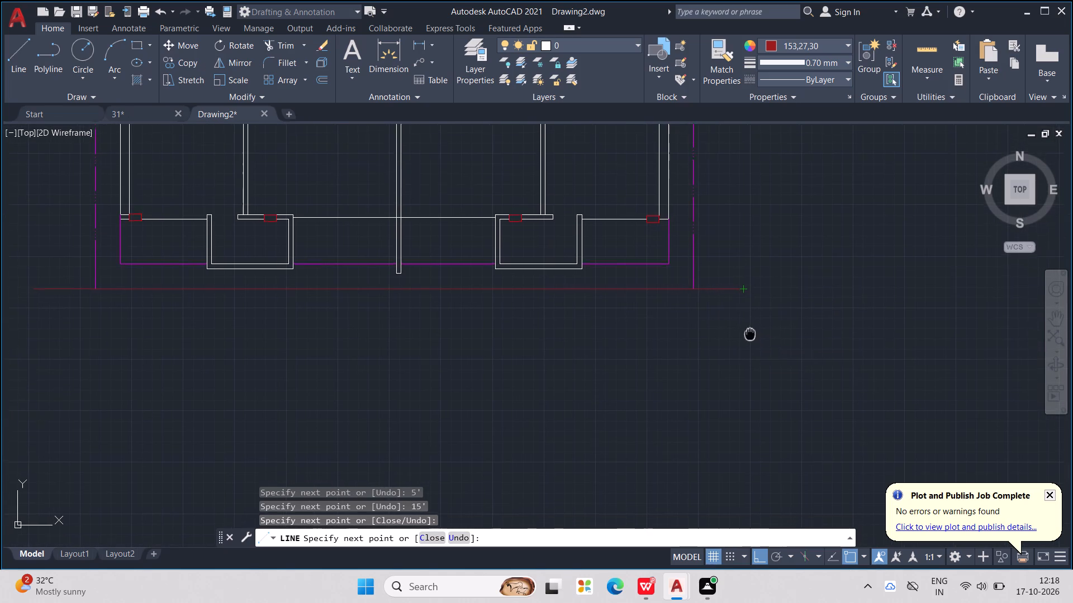
pyautogui.moveTo(750, 332); pyautogui.dragTo(758, 310, button='middle')
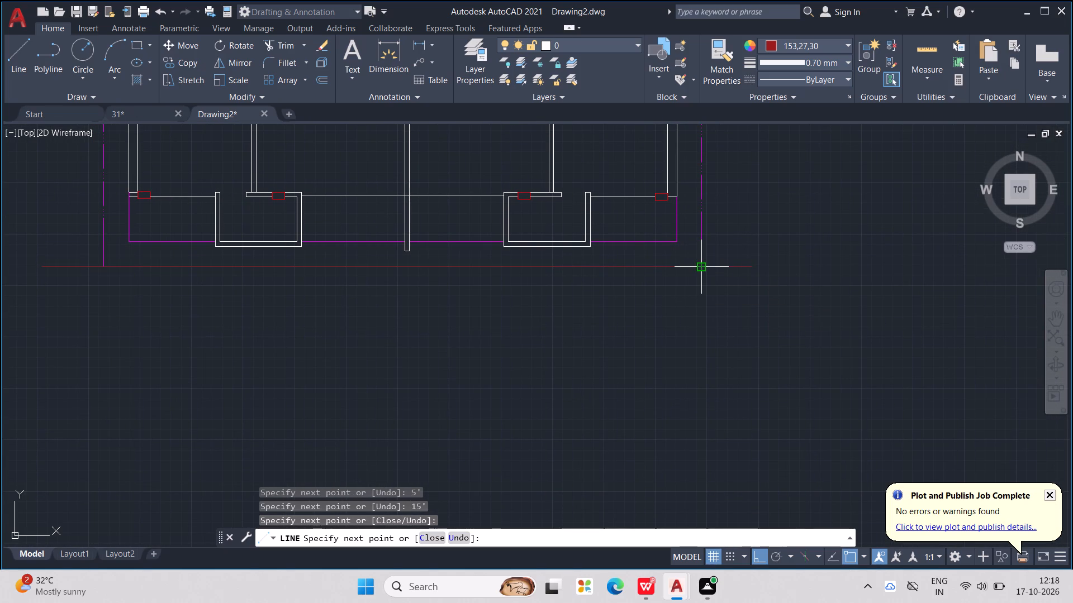
pyautogui.scroll(-2, 700, 270)
pyautogui.moveTo(716, 281); pyautogui.dragTo(729, 294, button='middle')
pyautogui.press('Escape')
pyautogui.press('Escape')
pyautogui.press('Escape')
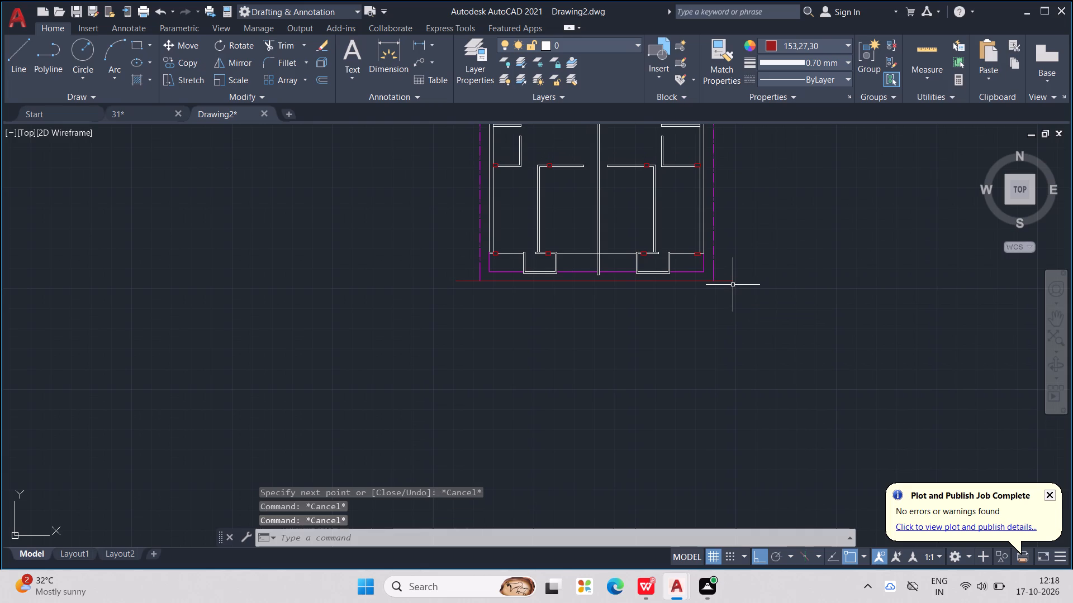
# Trim the dark red line's overhang beyond the lower end of the right boundary line.
pyautogui.write('TR')
pyautogui.press('Return')
pyautogui.moveTo(737, 262); pyautogui.dragTo(738, 275)
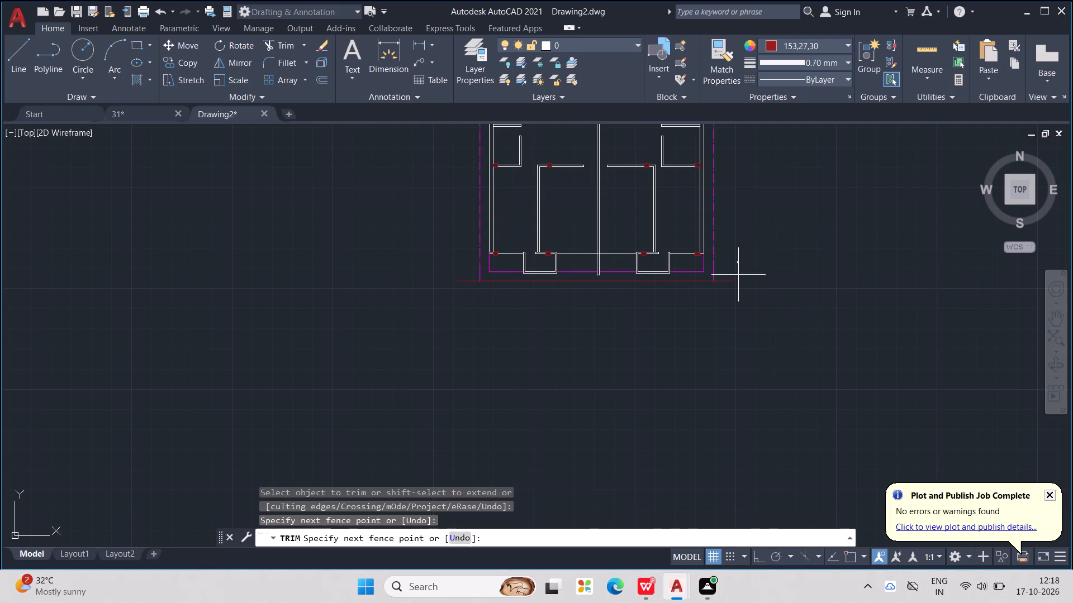
pyautogui.moveTo(738, 275); pyautogui.dragTo(723, 282)
pyautogui.moveTo(723, 282); pyautogui.dragTo(728, 272)
pyautogui.press('Escape')
pyautogui.press('Escape')
pyautogui.press('Escape')
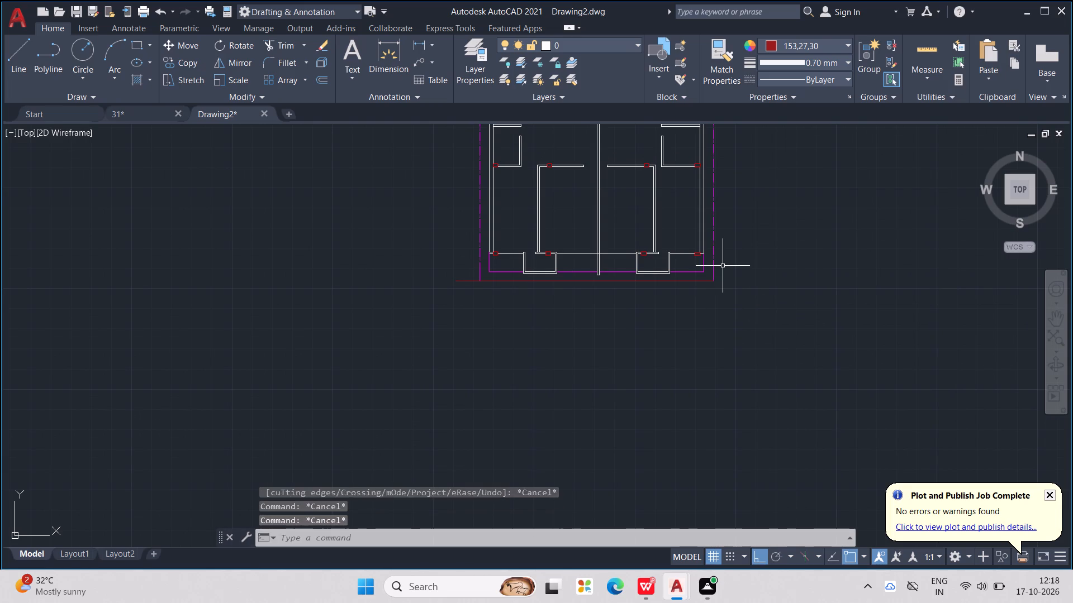
pyautogui.press('Escape')
# Draw a dark red line 5' horizontally outward to the right from the lower end of the right boundary line.
pyautogui.press('l')
pyautogui.press('Return')
pyautogui.click(715, 288)
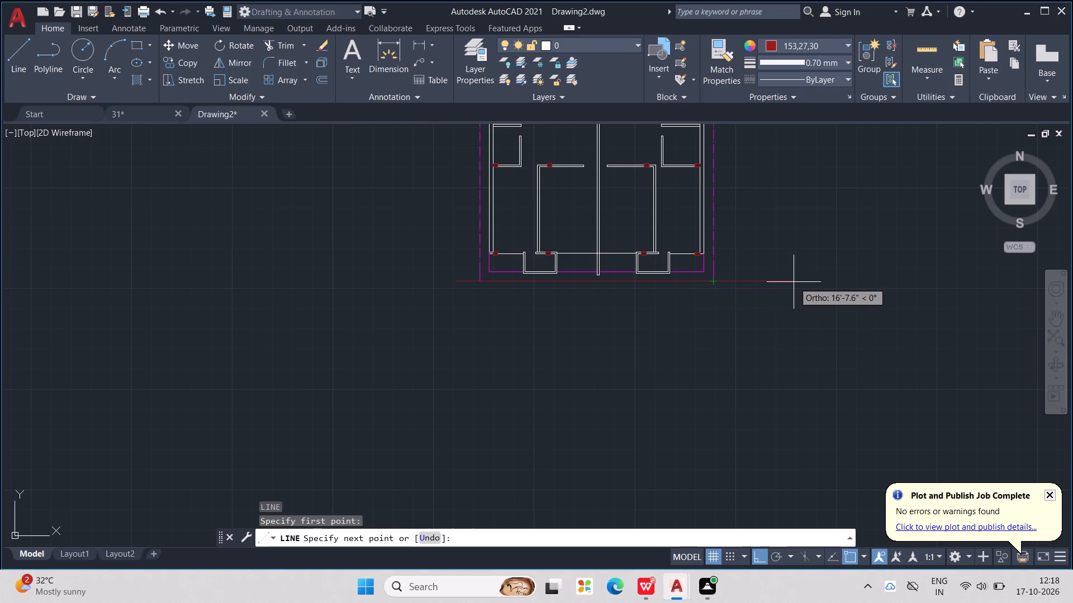
pyautogui.write("5'")
pyautogui.press('Return')
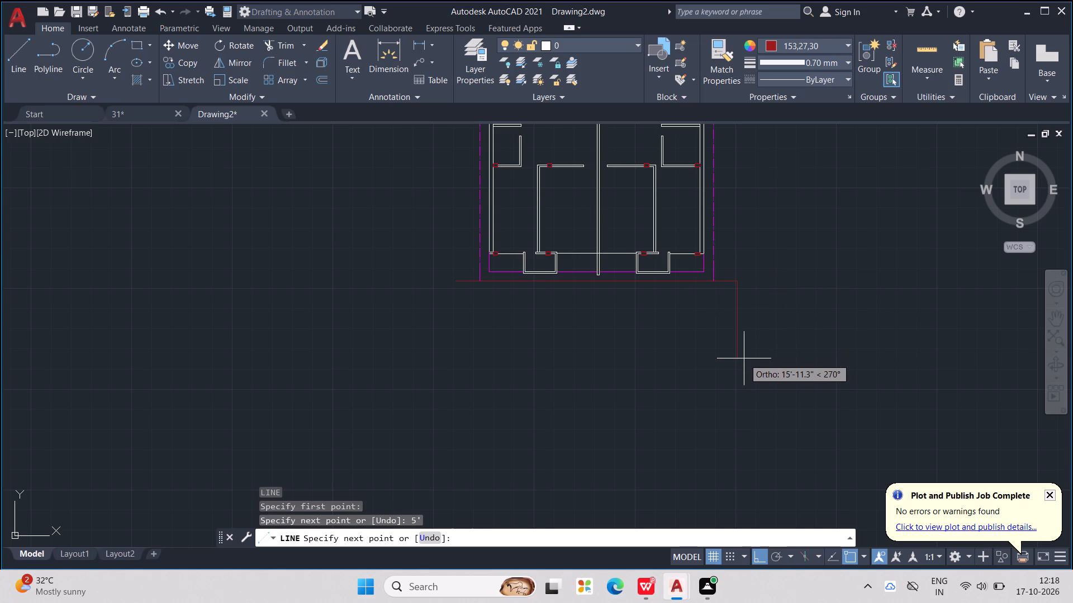
pyautogui.press('Escape')
pyautogui.press('Escape')
pyautogui.press('Escape')
pyautogui.press('Escape')
pyautogui.press('Escape')
pyautogui.press('Escape')
pyautogui.press('Escape')
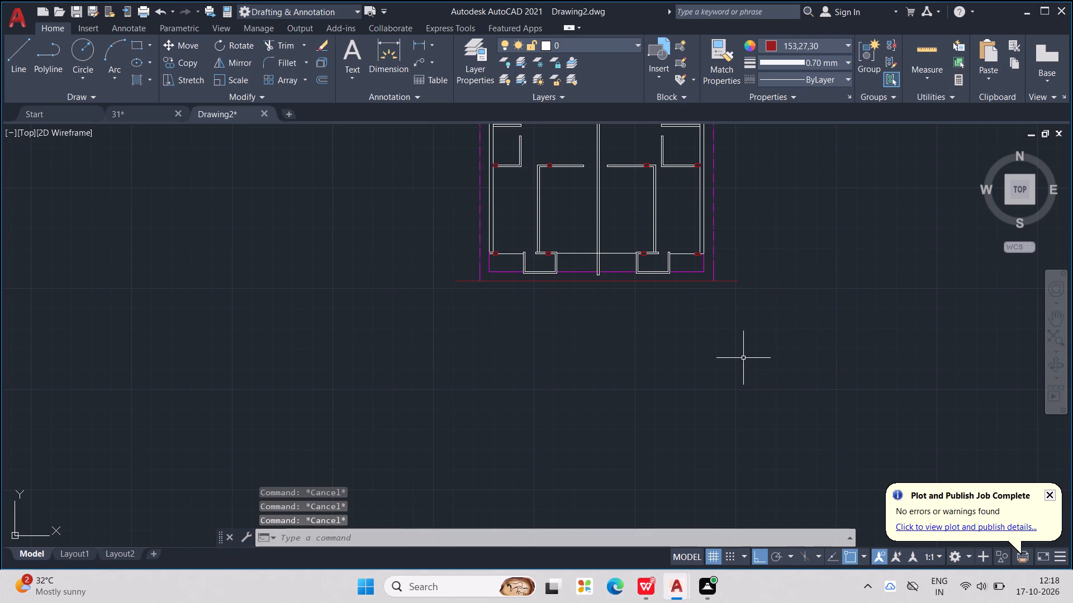
# Extend the dark red line with another 5' segment to the right from its right end.
pyautogui.press('l')
pyautogui.press('Return')
pyautogui.click(732, 279)
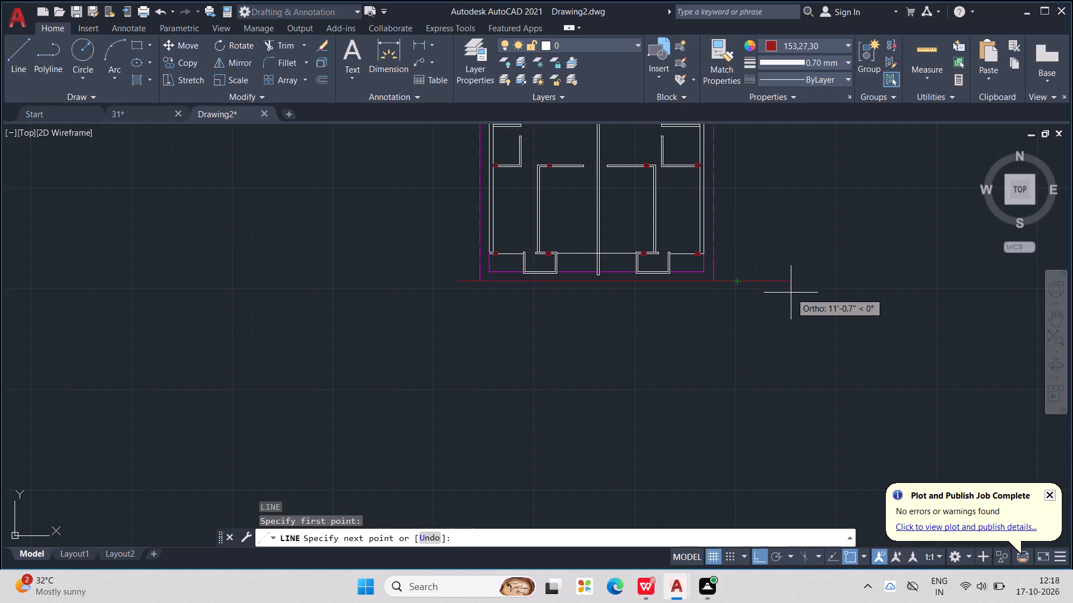
pyautogui.write("5'")
pyautogui.press('Return')
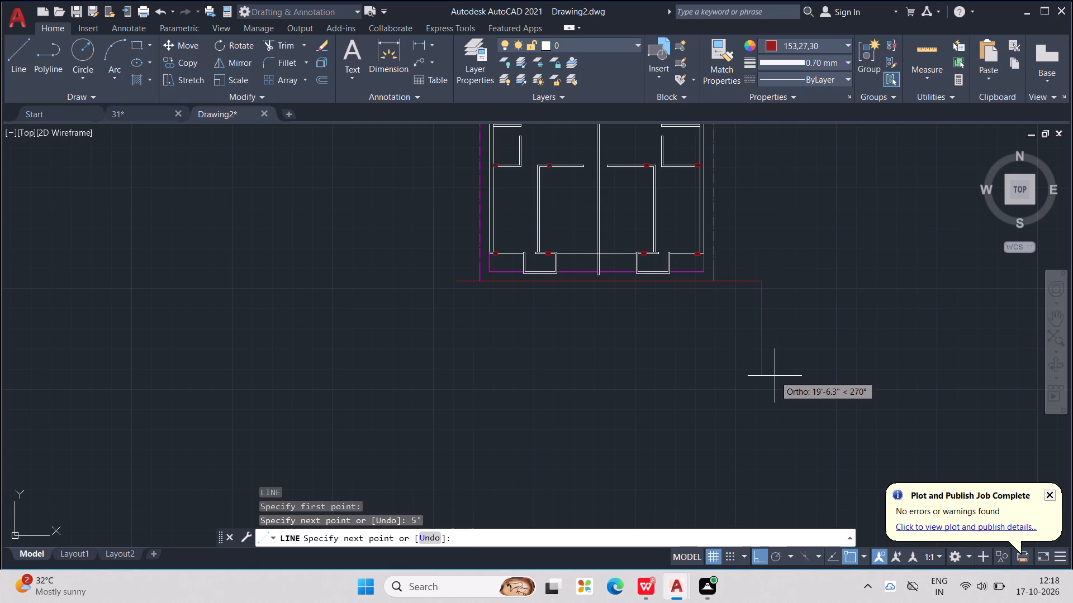
pyautogui.press('Escape')
# Extend the dark red line with another 5' segment to the left from its left end.
pyautogui.press('l')
pyautogui.press('Return')
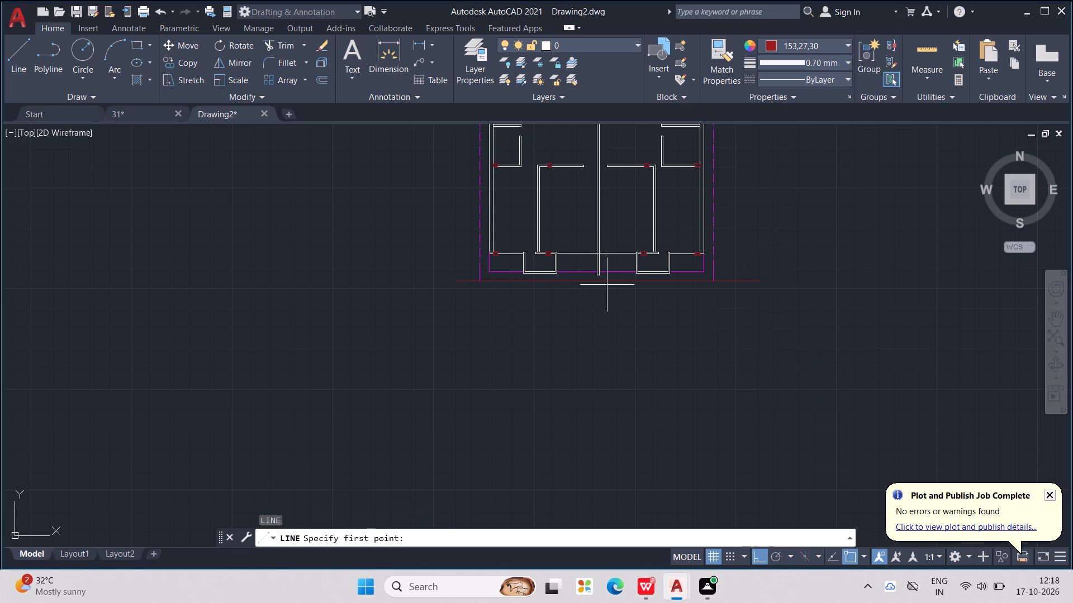
pyautogui.click(449, 280)
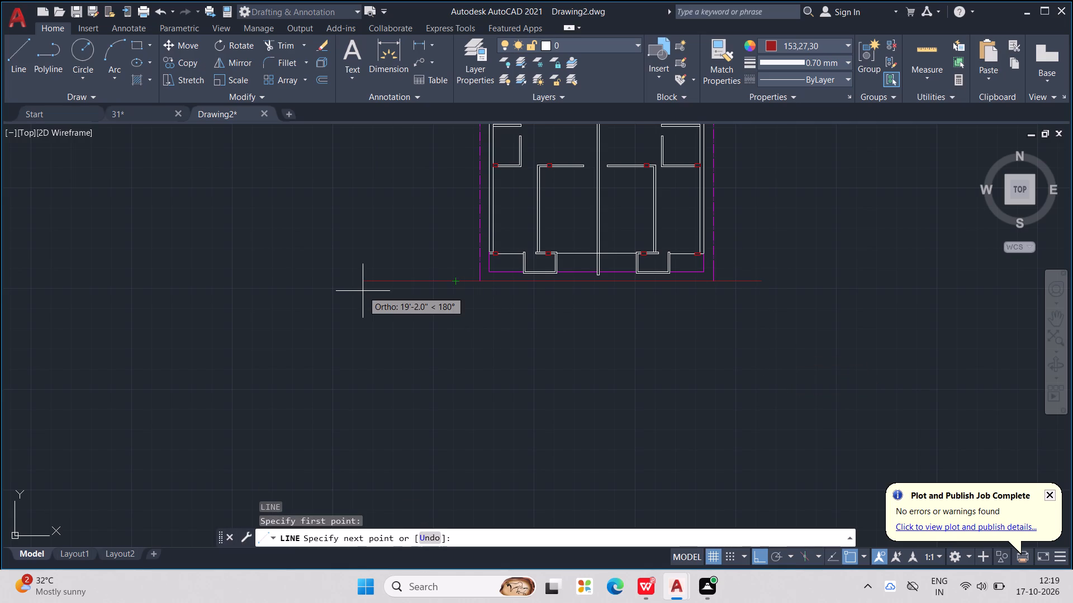
pyautogui.write("5'")
pyautogui.press('Return')
pyautogui.scroll(-1, 401, 353)
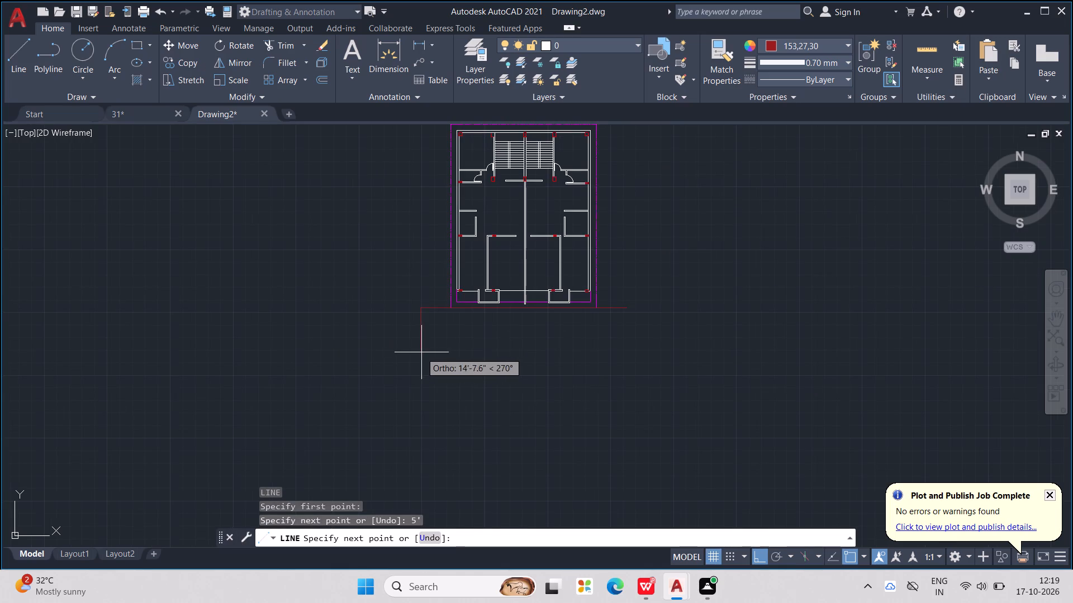
pyautogui.moveTo(430, 353); pyautogui.dragTo(492, 373, button='middle')
pyautogui.scroll(-1, 433, 355)
pyautogui.press('Escape')
pyautogui.press('Escape')
pyautogui.press('Escape')
pyautogui.press('Escape')
pyautogui.press('Escape')
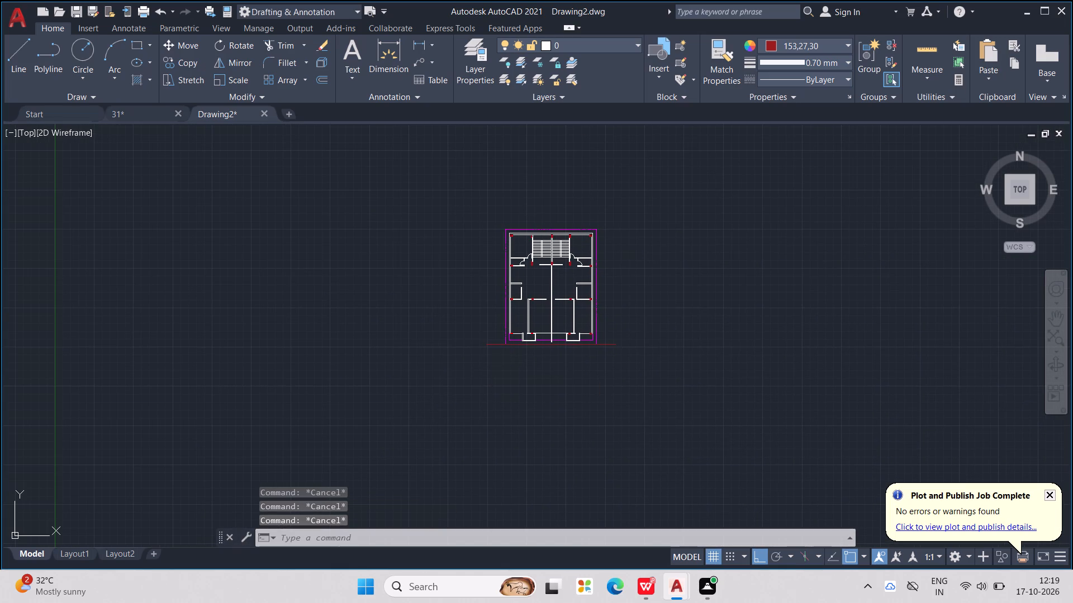
pyautogui.press('Escape')
pyautogui.press('Escape')
# Offset the dark red line's long central segment and both 5' segments right of the plan 15' downward.
pyautogui.write('OFF')
pyautogui.press('Return')
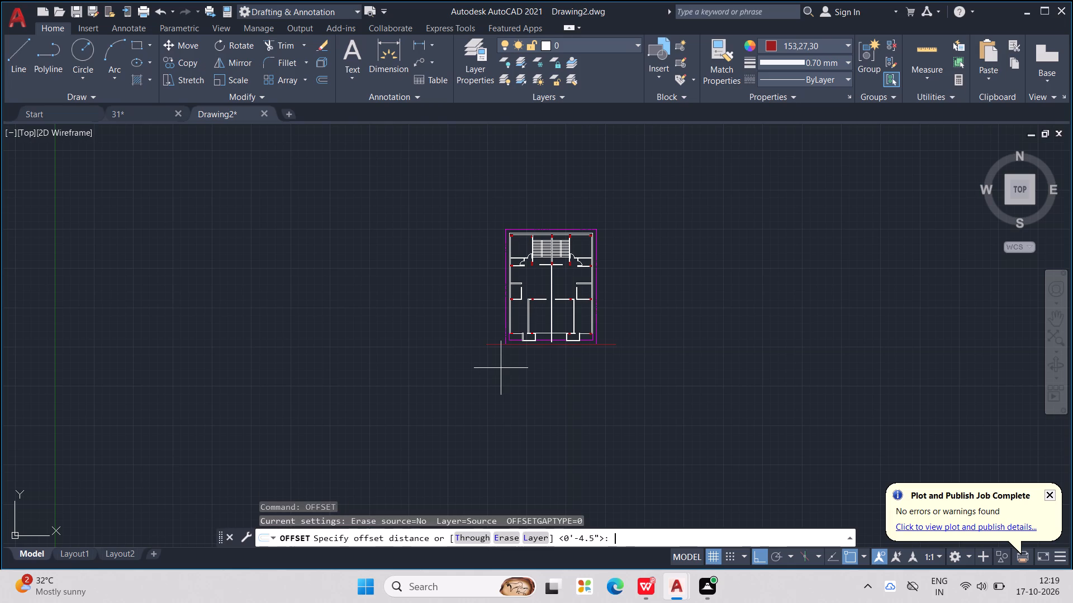
pyautogui.press('5')
pyautogui.press('BackSpace')
pyautogui.write("15'")
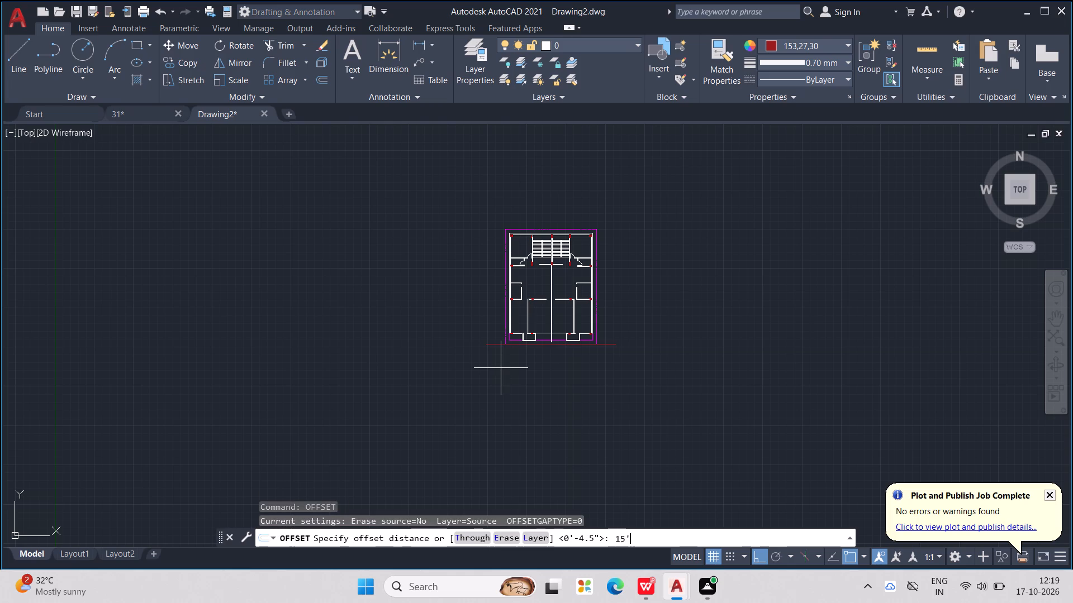
pyautogui.press('Return')
pyautogui.scroll(1, 548, 345)
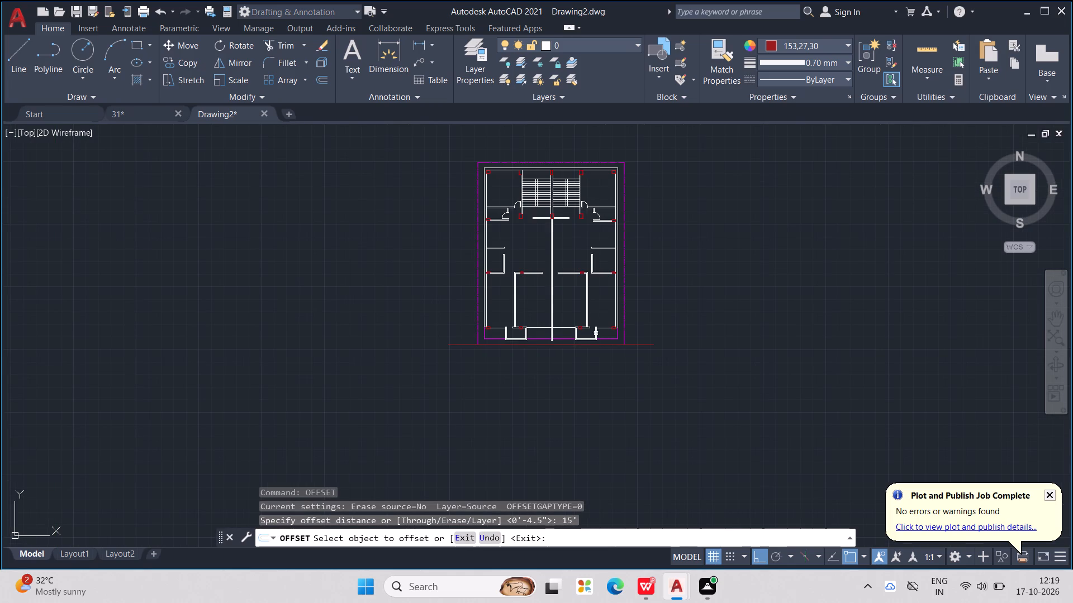
pyautogui.click(587, 346)
pyautogui.click(591, 377)
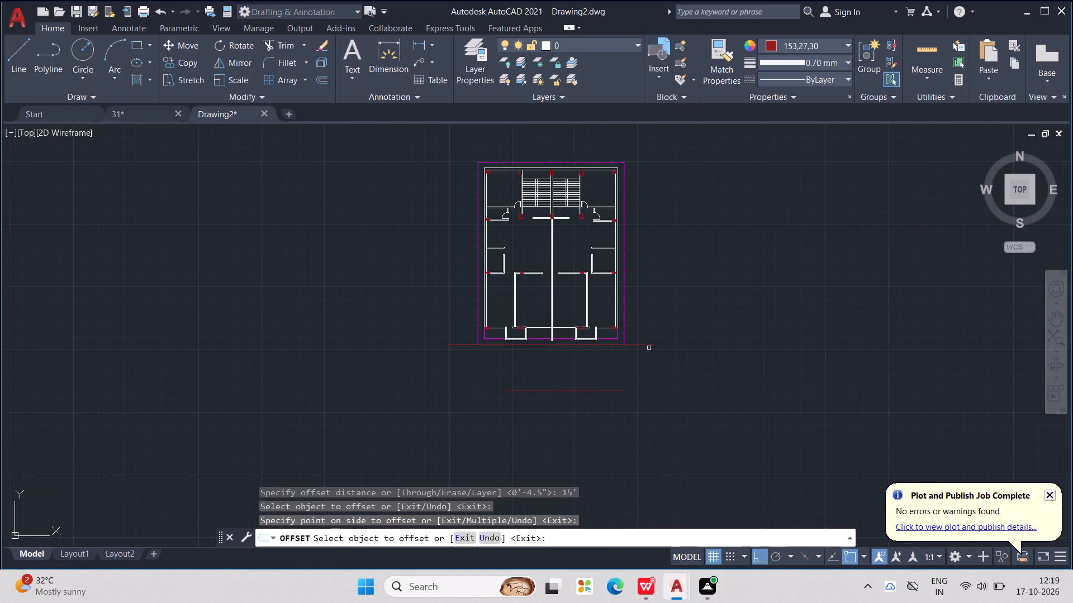
pyautogui.click(648, 346)
pyautogui.click(648, 398)
pyautogui.scroll(2, 637, 340)
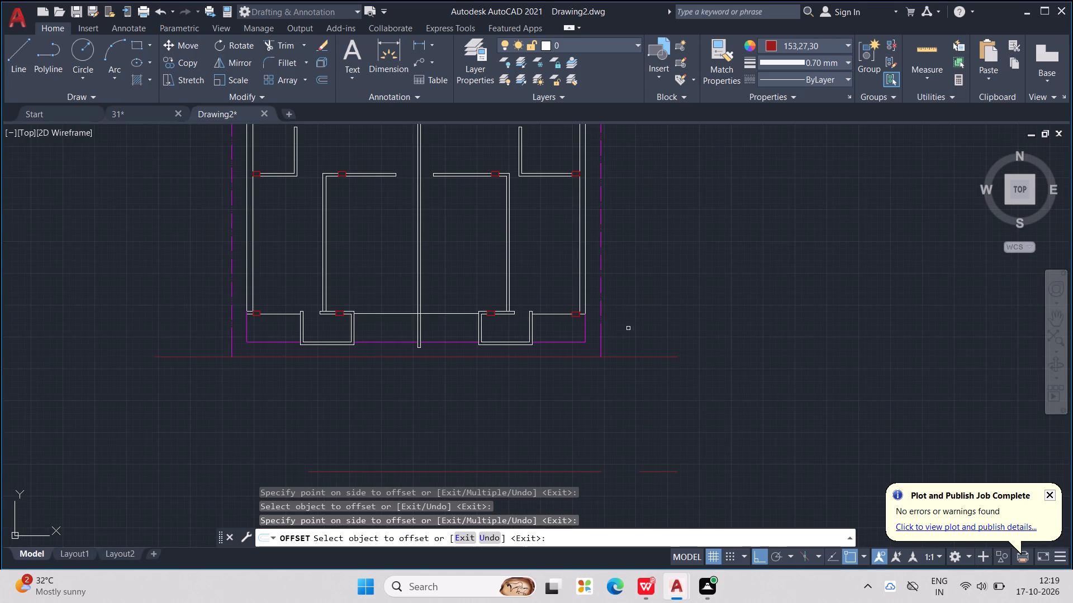
pyautogui.click(621, 360)
pyautogui.click(621, 358)
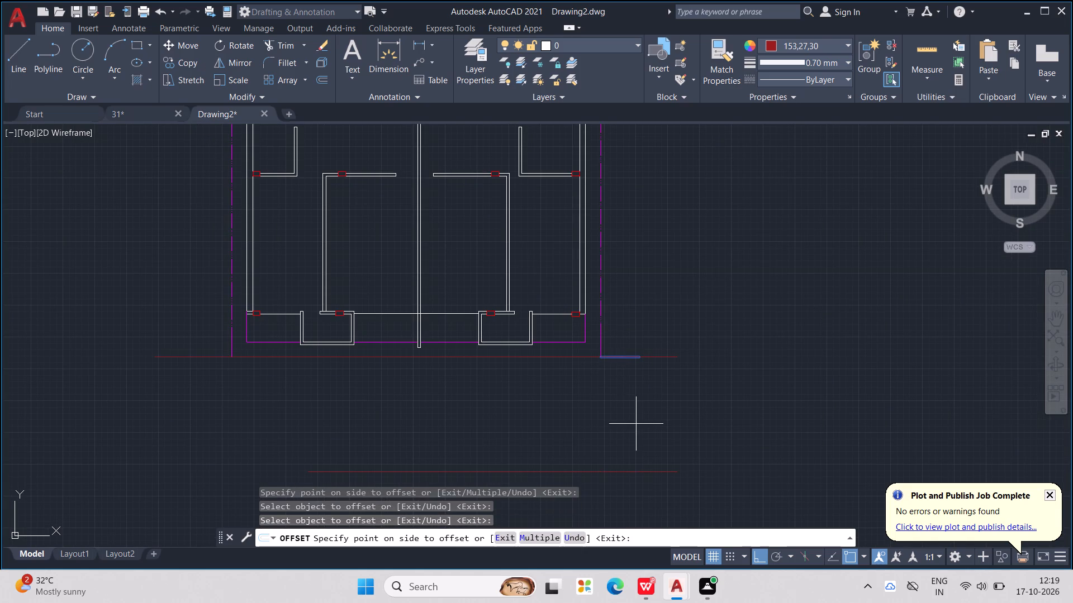
pyautogui.click(636, 424)
# Offset the dark red line's 15' segment and its outermost left 5' segment 15' downward, and leave the Offset command.
pyautogui.moveTo(640, 413); pyautogui.dragTo(867, 382, button='middle')
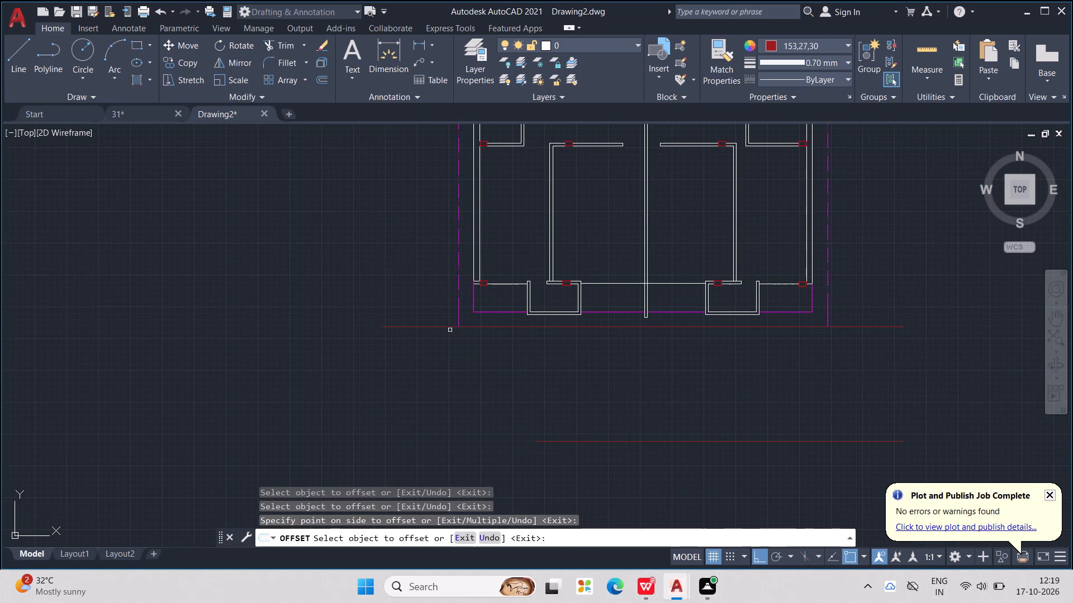
pyautogui.click(448, 328)
pyautogui.click(449, 369)
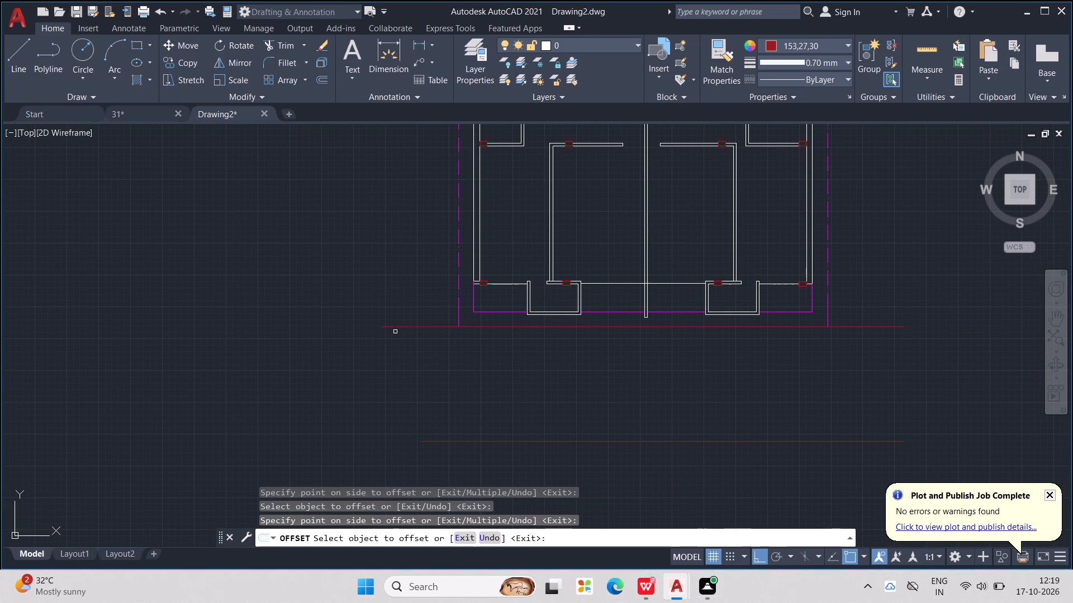
pyautogui.click(402, 326)
pyautogui.click(409, 413)
pyautogui.scroll(-2, 414, 366)
pyautogui.moveTo(422, 365); pyautogui.dragTo(434, 362, button='middle')
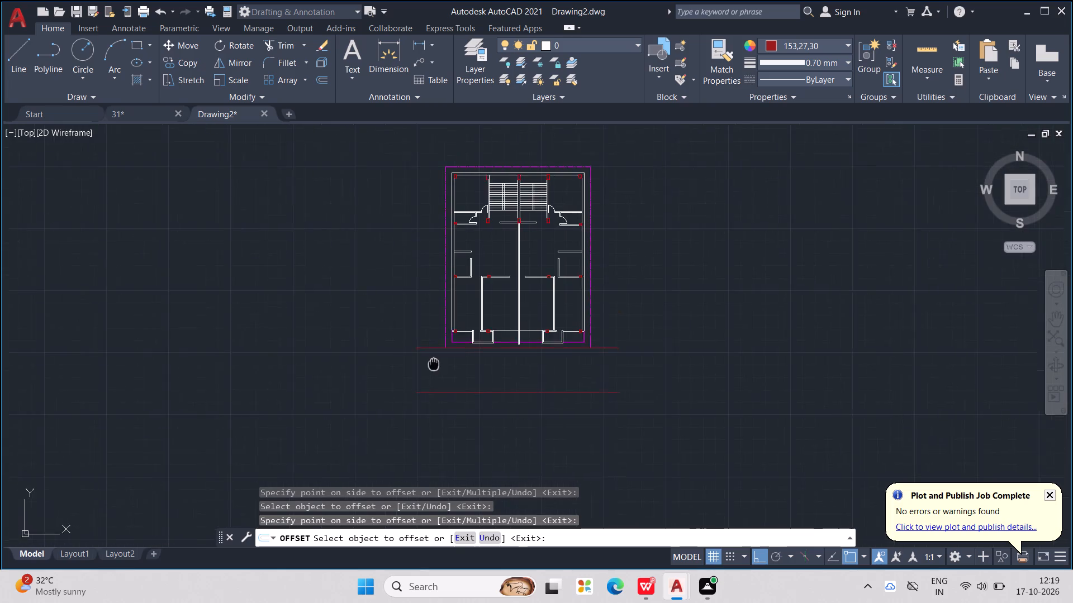
pyautogui.moveTo(434, 362); pyautogui.dragTo(496, 353, button='middle')
pyautogui.press('Escape')
pyautogui.press('Escape')
pyautogui.press('Escape')
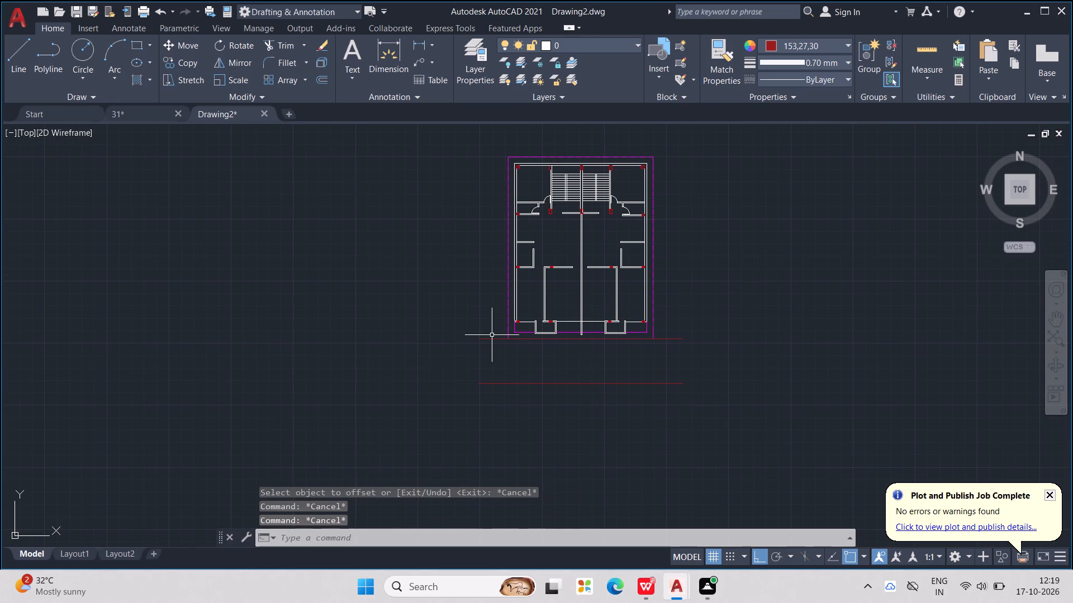
# Draw the strip's right end line between both dark red lines, projecting about 5'-7" below and 4'-9.5" above, and leave the Line command.
pyautogui.press('l')
pyautogui.press('Return')
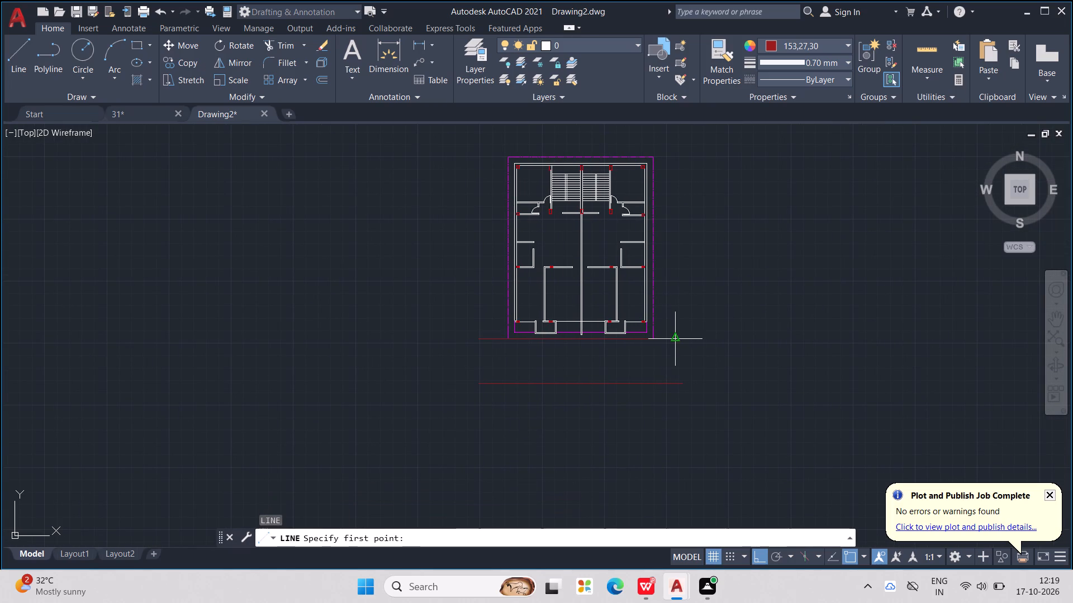
pyautogui.scroll(1, 687, 341)
pyautogui.click(680, 342)
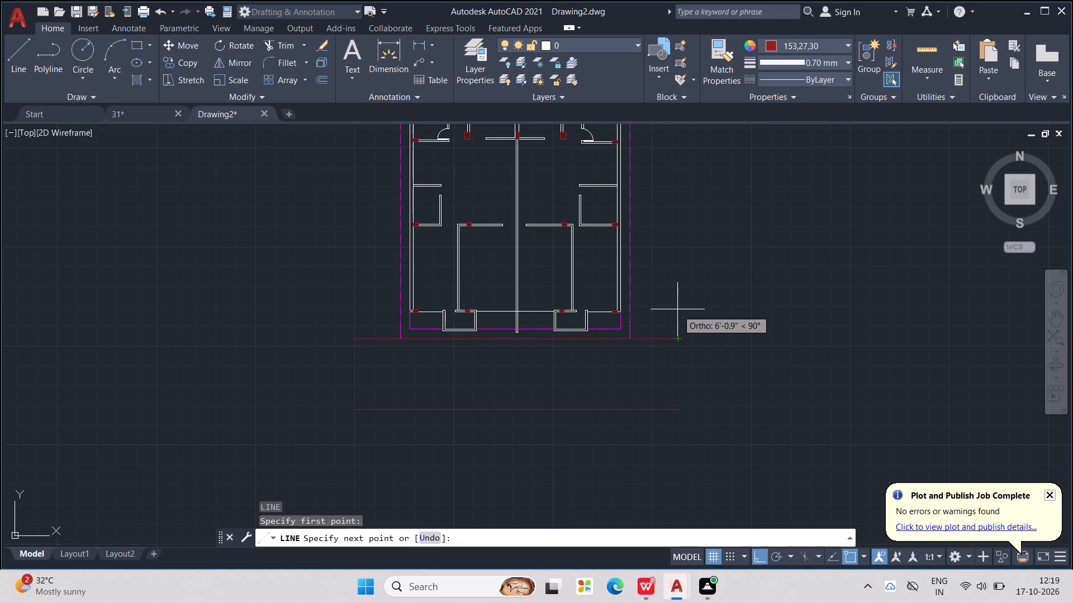
pyautogui.click(680, 410)
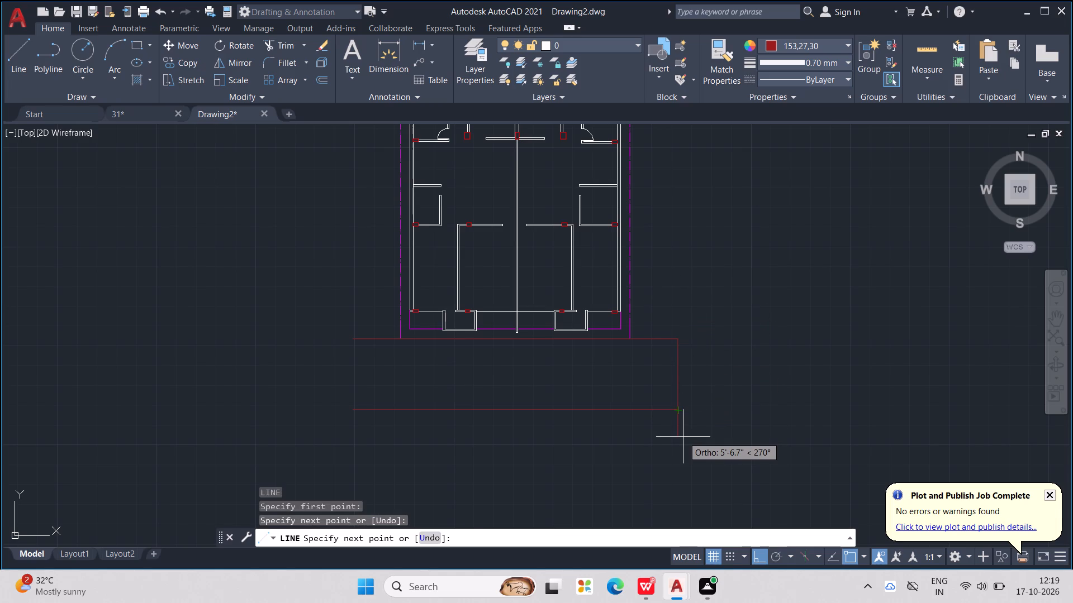
pyautogui.click(683, 437)
pyautogui.click(678, 338)
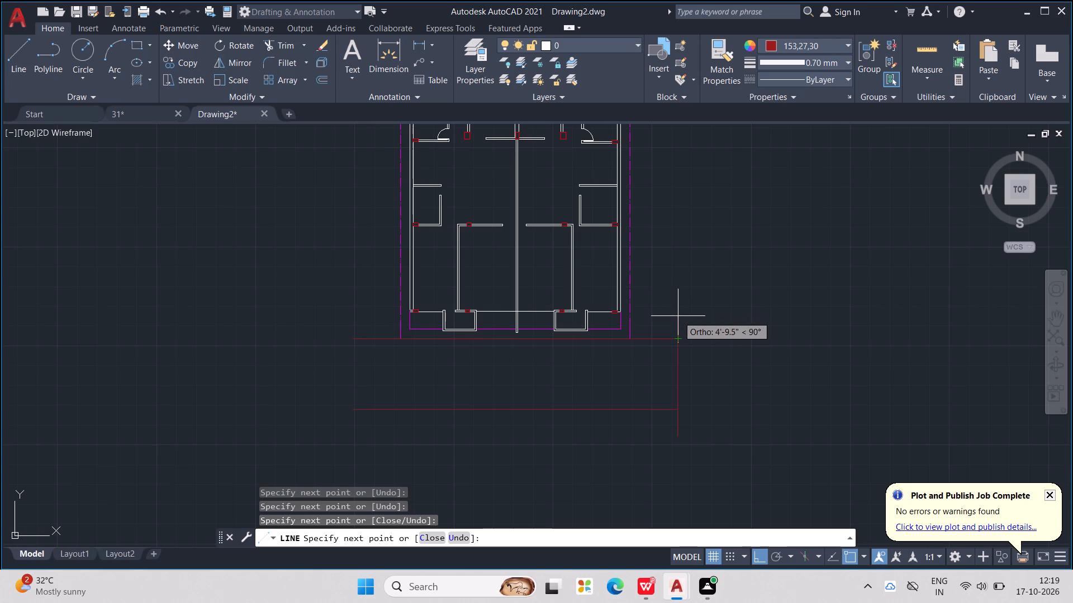
pyautogui.click(678, 316)
pyautogui.scroll(-2, 678, 316)
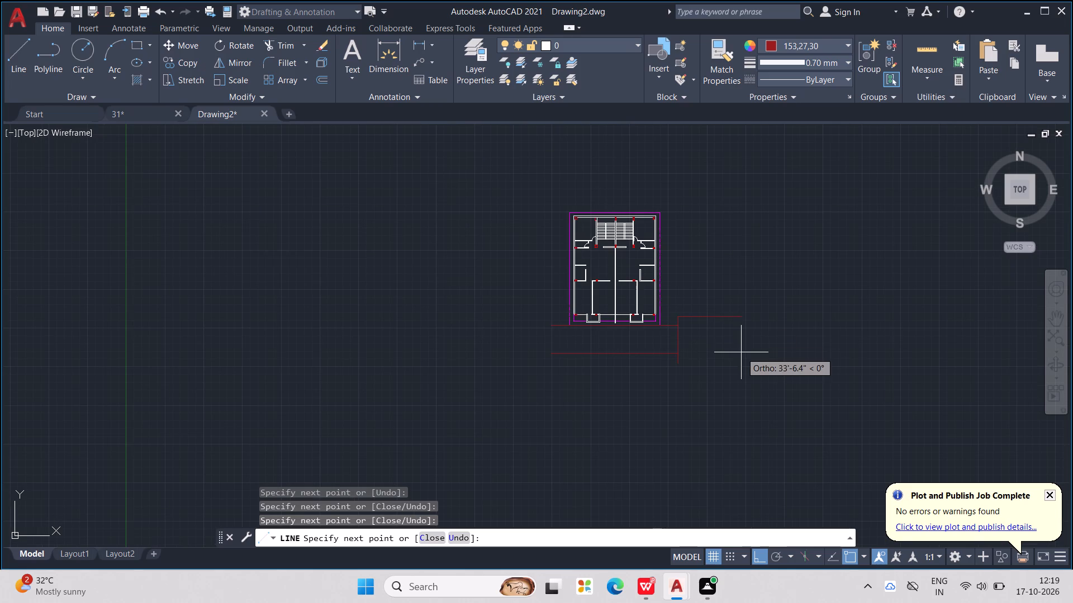
pyautogui.press('Escape')
pyautogui.press('Escape')
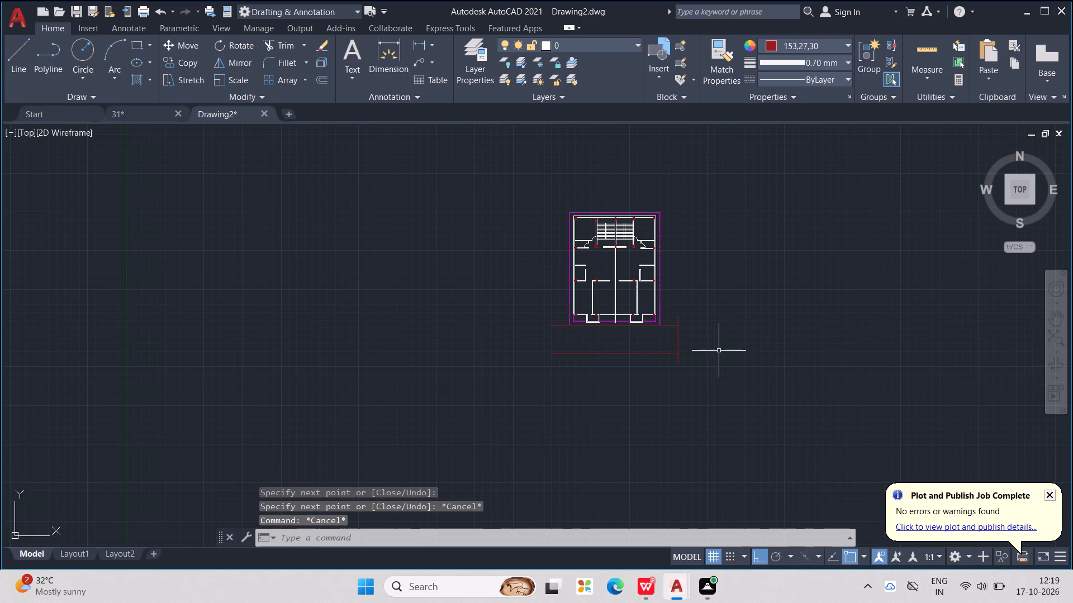
# Draw the strip's left end line from the upper line's left end to the lower line, and return to the upper corner.
pyautogui.press('l')
pyautogui.press('Return')
pyautogui.scroll(1, 557, 335)
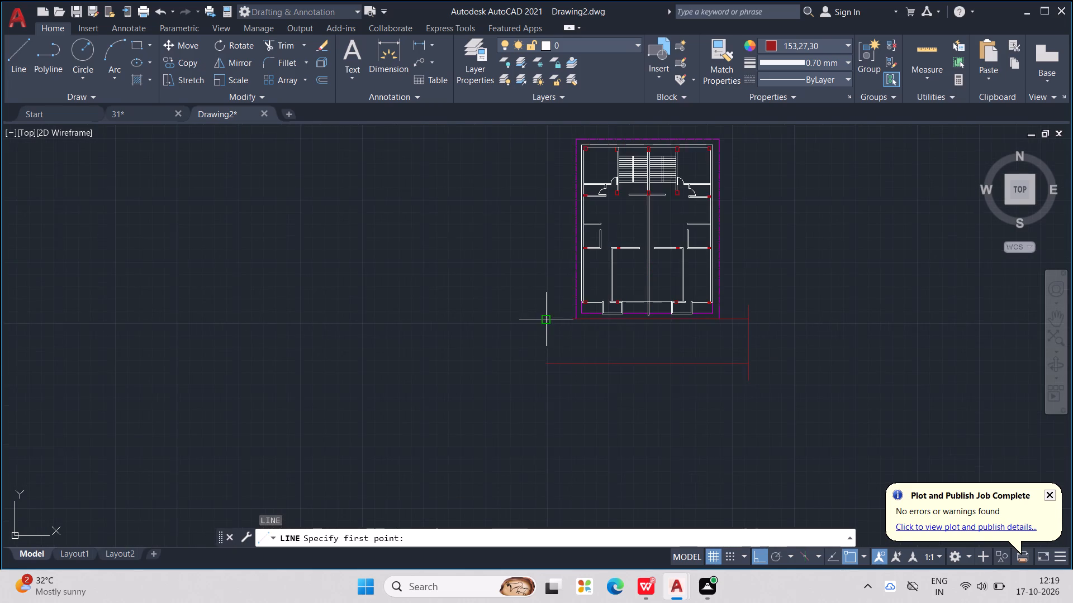
pyautogui.scroll(2, 548, 315)
pyautogui.click(543, 325)
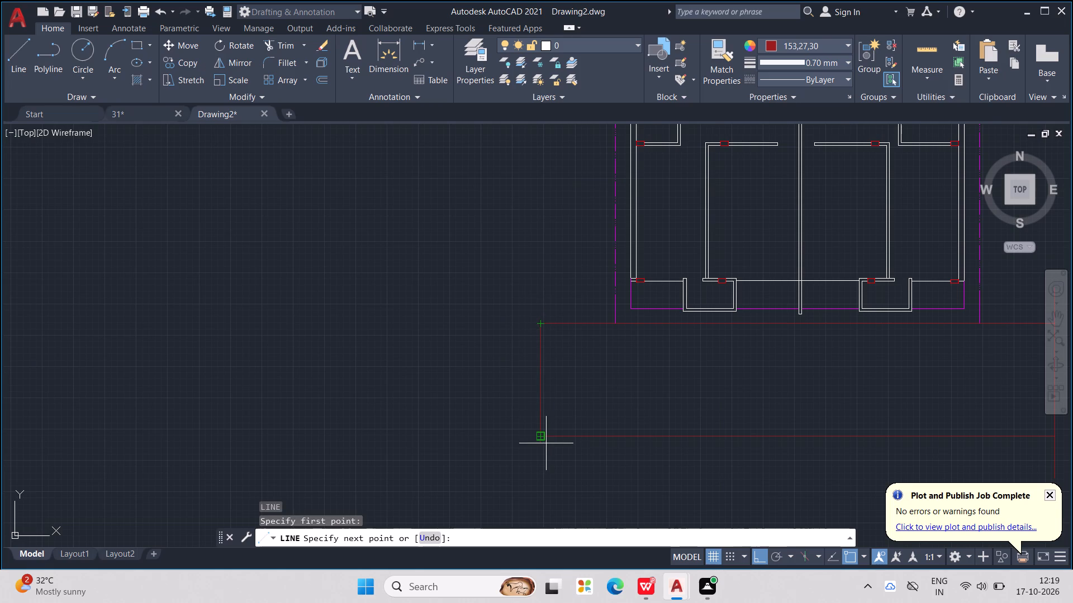
pyautogui.click(544, 441)
pyautogui.click(541, 324)
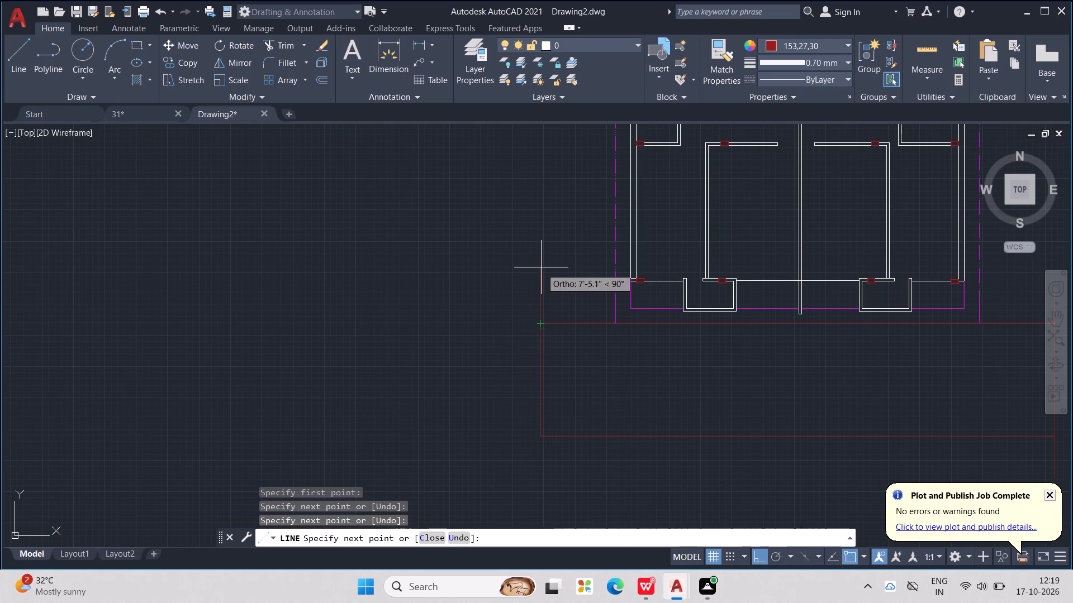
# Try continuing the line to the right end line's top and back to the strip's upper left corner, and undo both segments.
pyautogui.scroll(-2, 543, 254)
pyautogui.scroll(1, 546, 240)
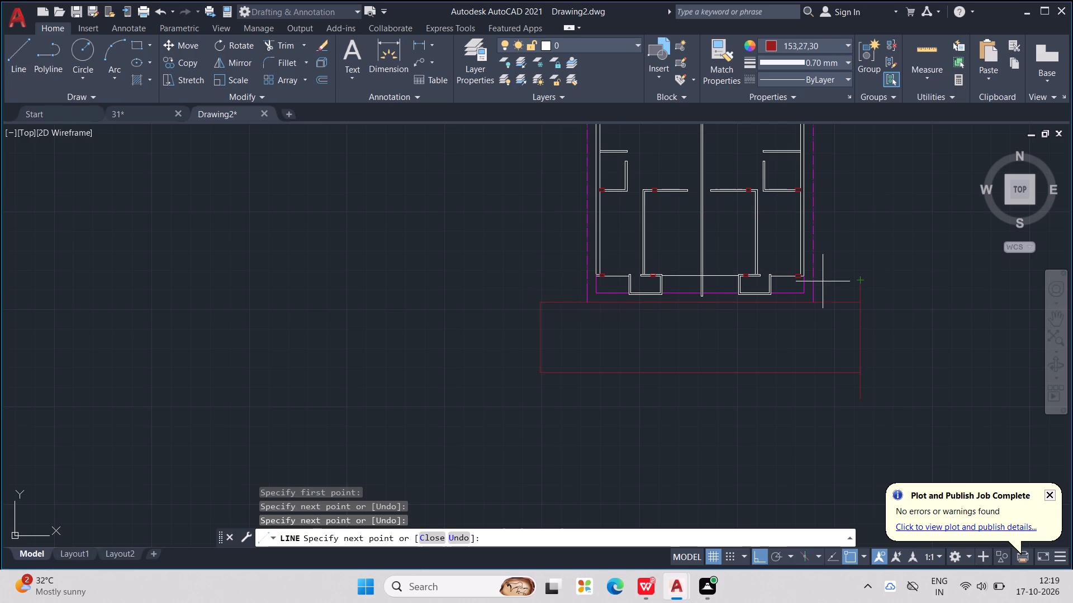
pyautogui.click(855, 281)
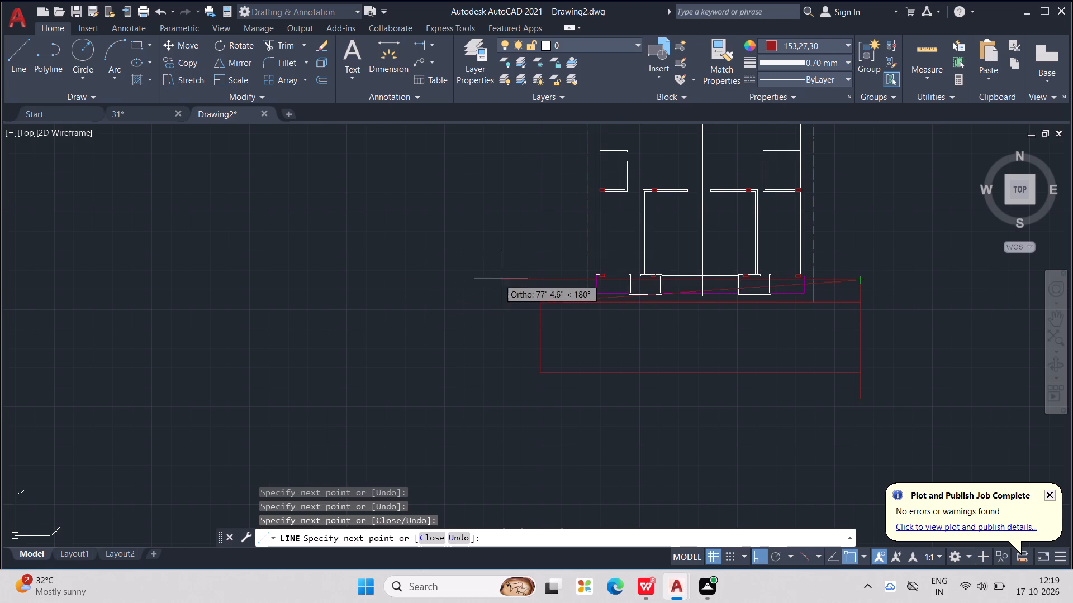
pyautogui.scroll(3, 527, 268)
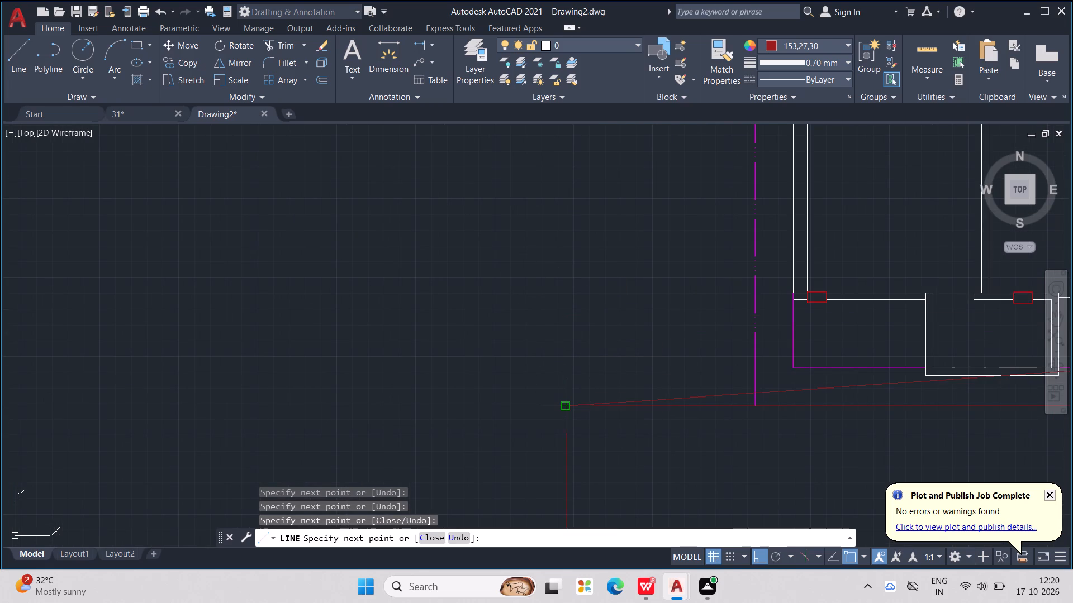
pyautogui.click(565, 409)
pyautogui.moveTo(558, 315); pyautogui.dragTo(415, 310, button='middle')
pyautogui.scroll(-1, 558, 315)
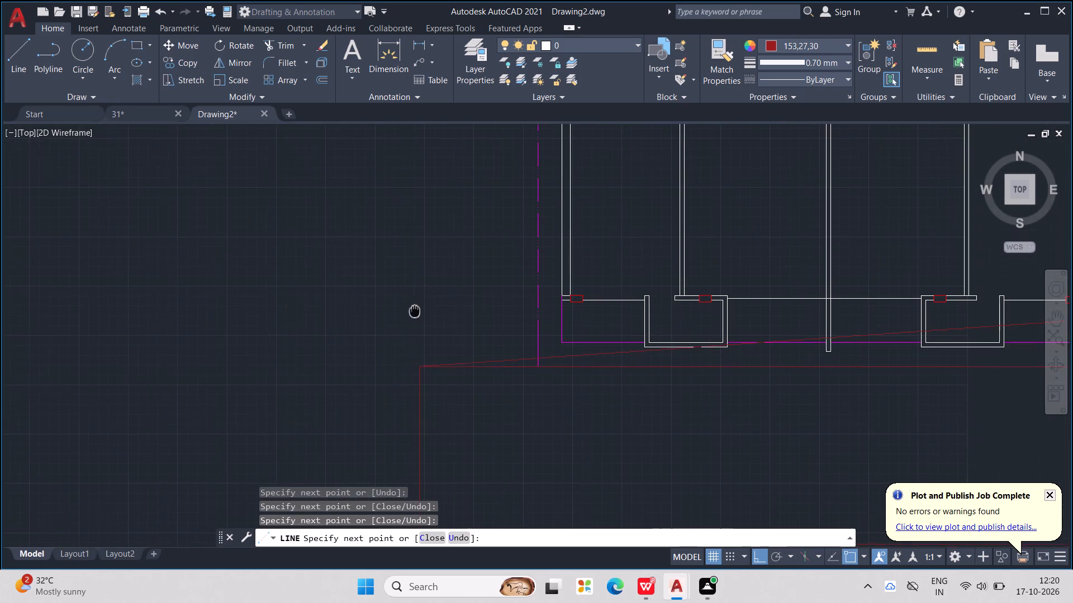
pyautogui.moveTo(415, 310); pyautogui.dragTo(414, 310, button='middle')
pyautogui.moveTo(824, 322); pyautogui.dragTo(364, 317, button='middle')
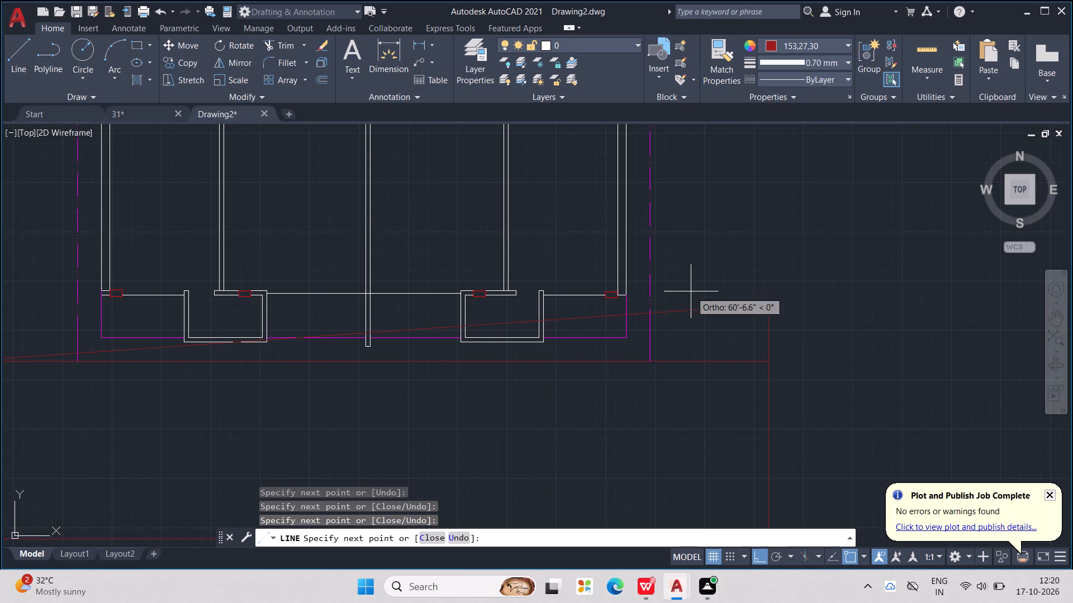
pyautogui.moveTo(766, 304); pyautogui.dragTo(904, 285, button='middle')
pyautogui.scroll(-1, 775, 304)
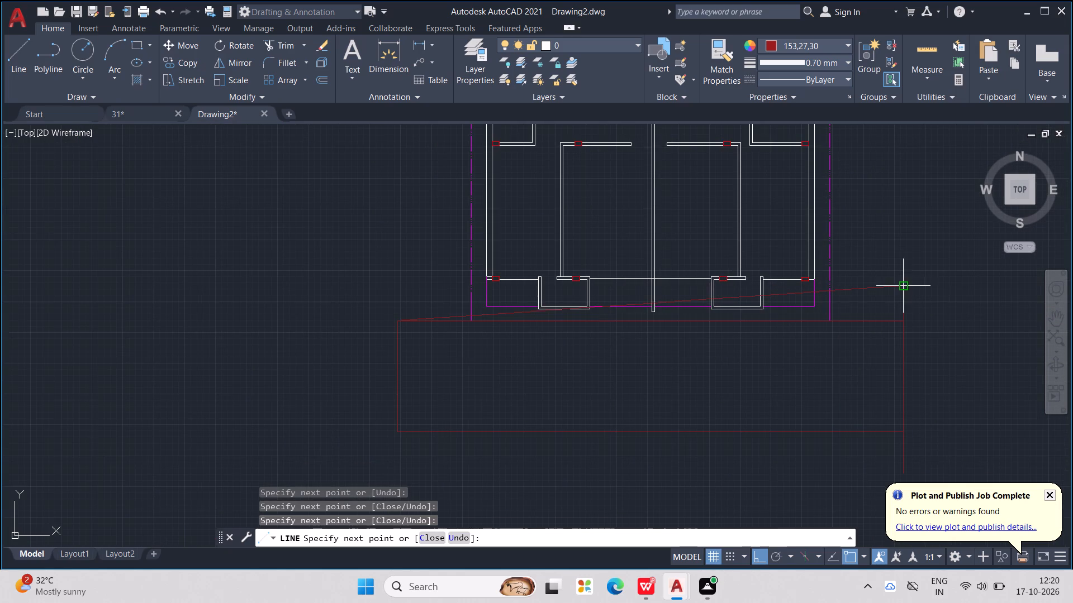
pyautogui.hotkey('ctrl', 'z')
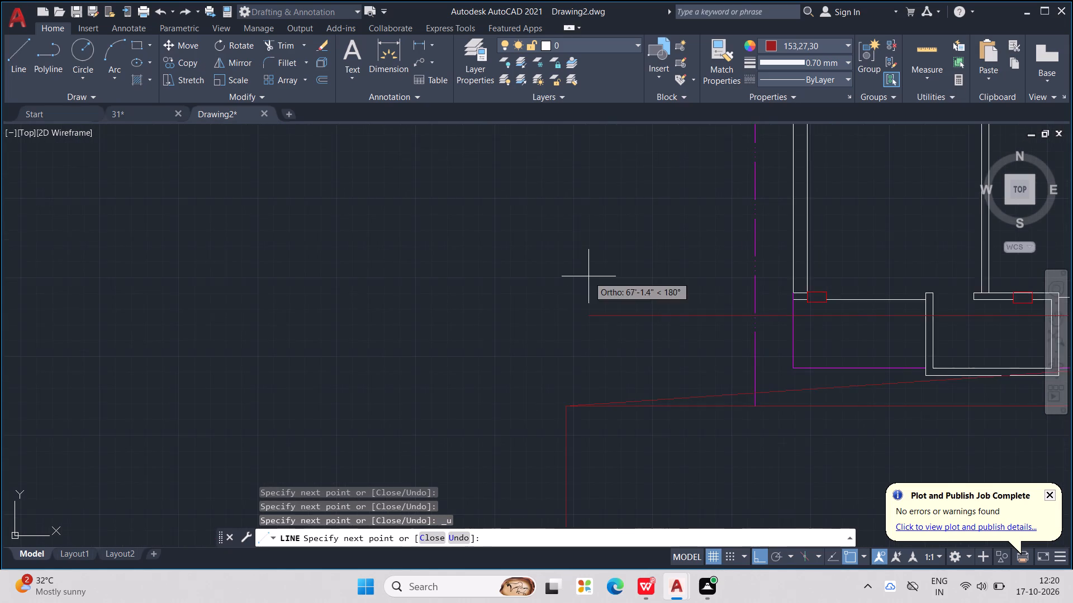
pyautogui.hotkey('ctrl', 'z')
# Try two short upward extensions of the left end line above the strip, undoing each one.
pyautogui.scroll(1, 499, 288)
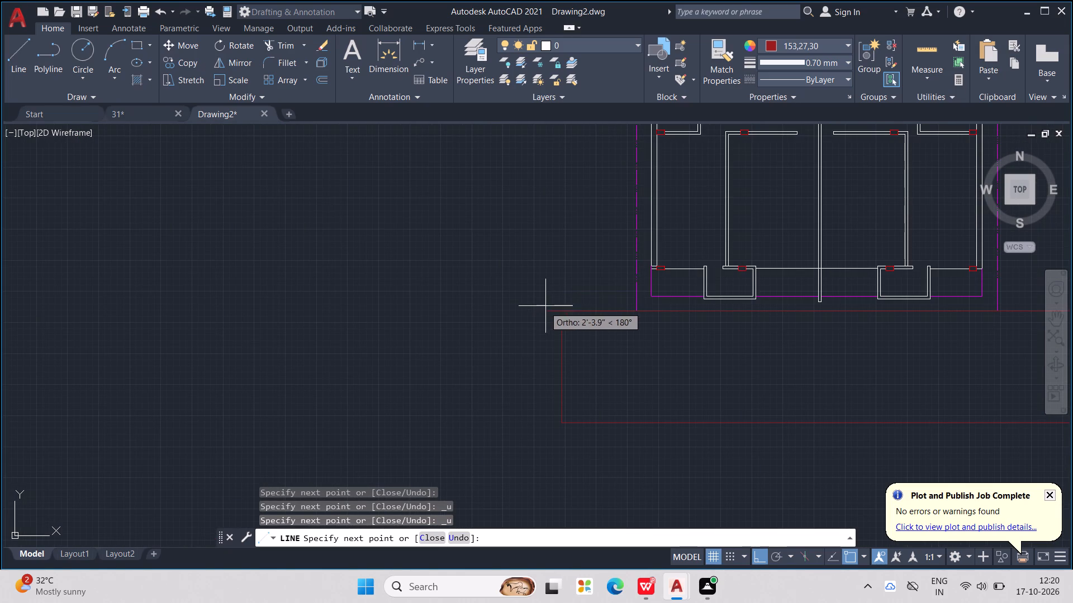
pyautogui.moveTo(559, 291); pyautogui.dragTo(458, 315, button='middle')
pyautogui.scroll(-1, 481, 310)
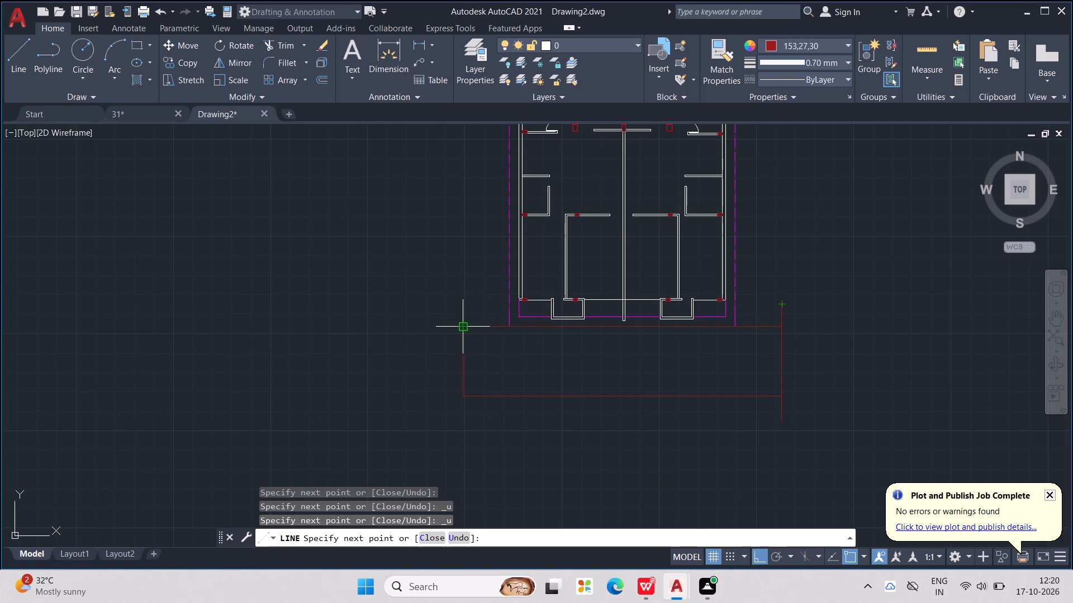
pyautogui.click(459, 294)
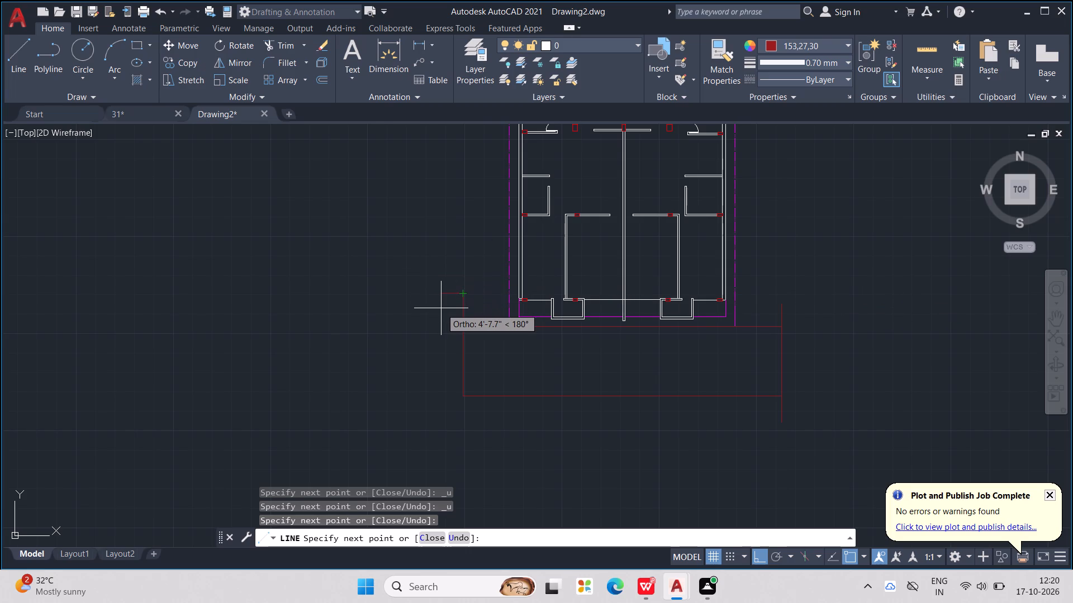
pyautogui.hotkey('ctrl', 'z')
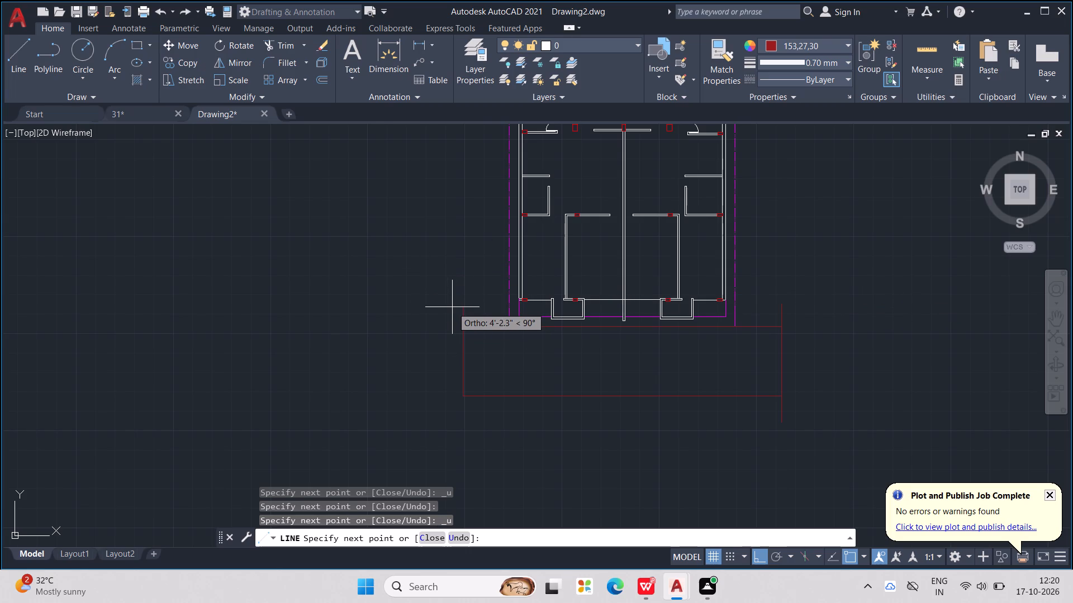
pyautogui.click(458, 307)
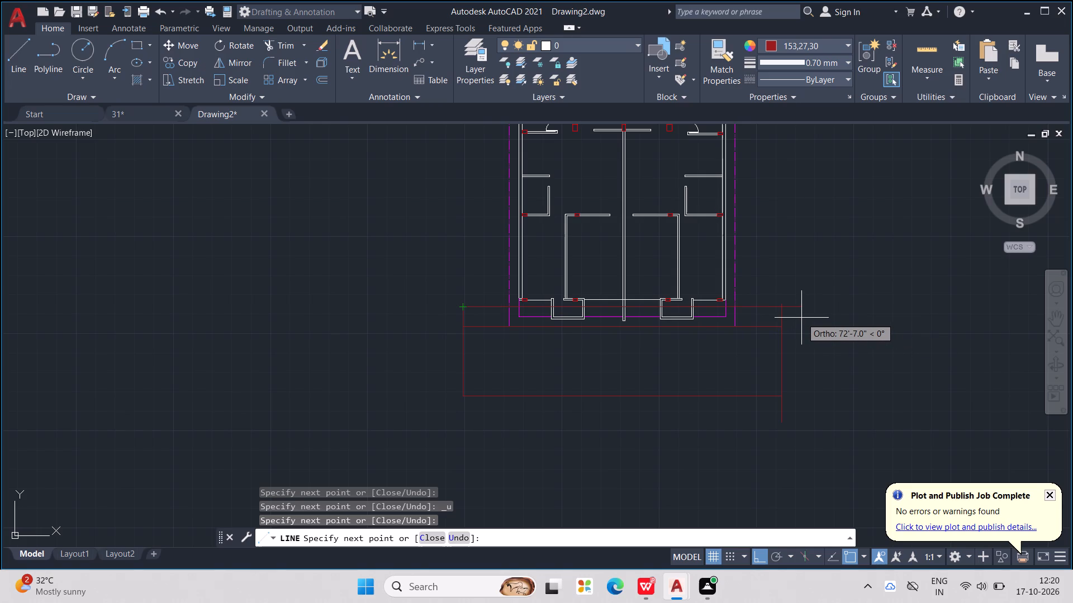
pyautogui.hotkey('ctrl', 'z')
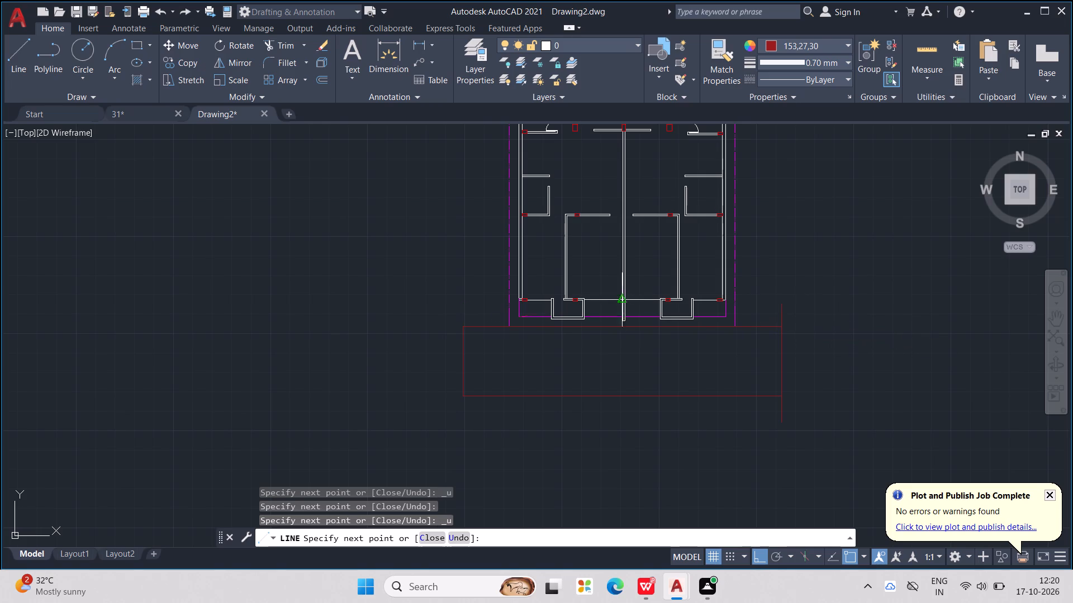
# Extend the left end line above the strip and draw guide lines across to match the right end line's top, and end the Line command.
pyautogui.click(467, 283)
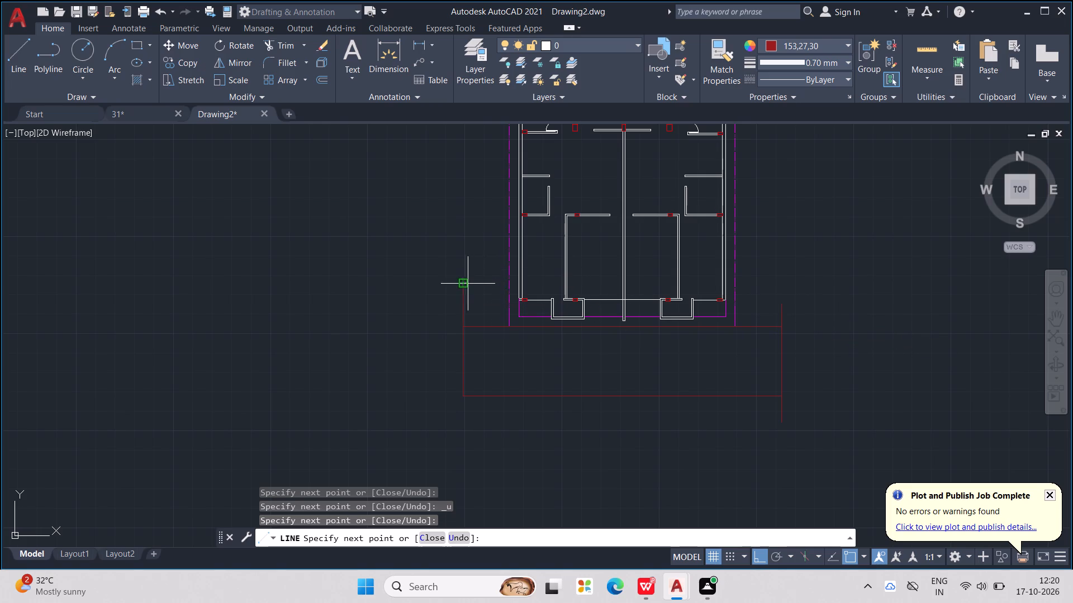
pyautogui.click(839, 308)
pyautogui.click(776, 307)
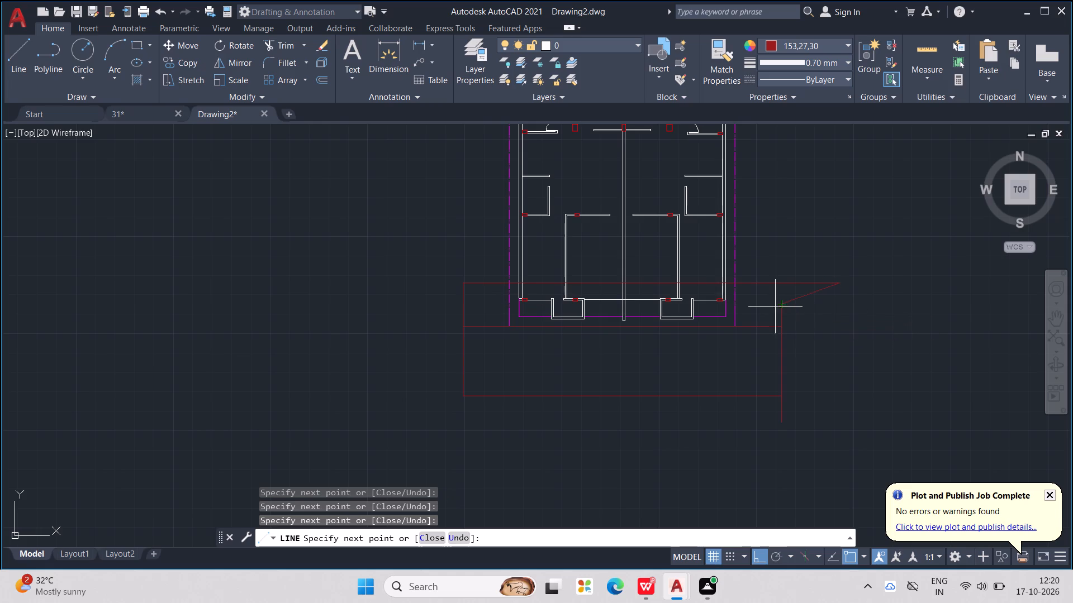
pyautogui.click(428, 303)
pyautogui.press('`')
pyautogui.write('``')
pyautogui.write('``')
pyautogui.press('t')
pyautogui.press('r')
pyautogui.press('Return')
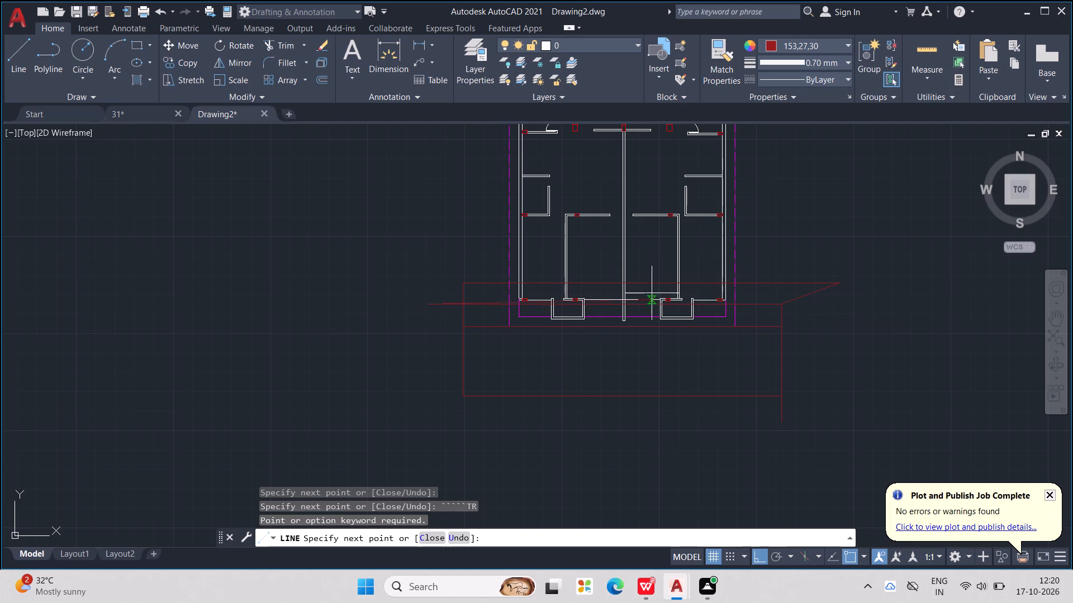
pyautogui.moveTo(813, 266); pyautogui.dragTo(820, 295)
pyautogui.press('Escape')
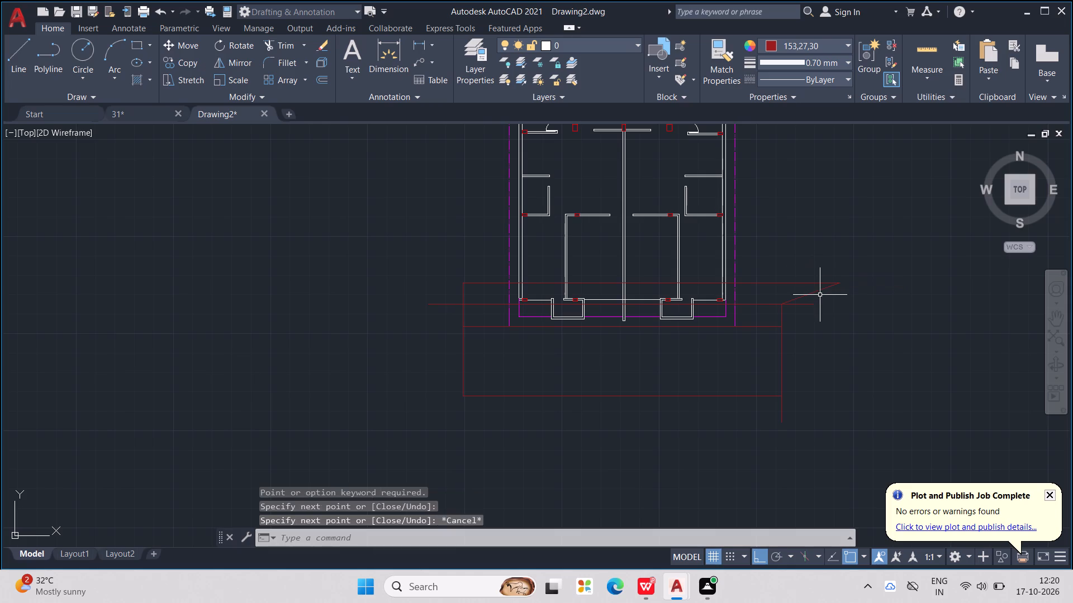
pyautogui.press('Escape')
pyautogui.press('Escape')
pyautogui.press('Escape')
pyautogui.press('Escape')
# Trim the guide lines' overhangs beyond both sides and the left end line's excess above the lower guide.
pyautogui.write('TR')
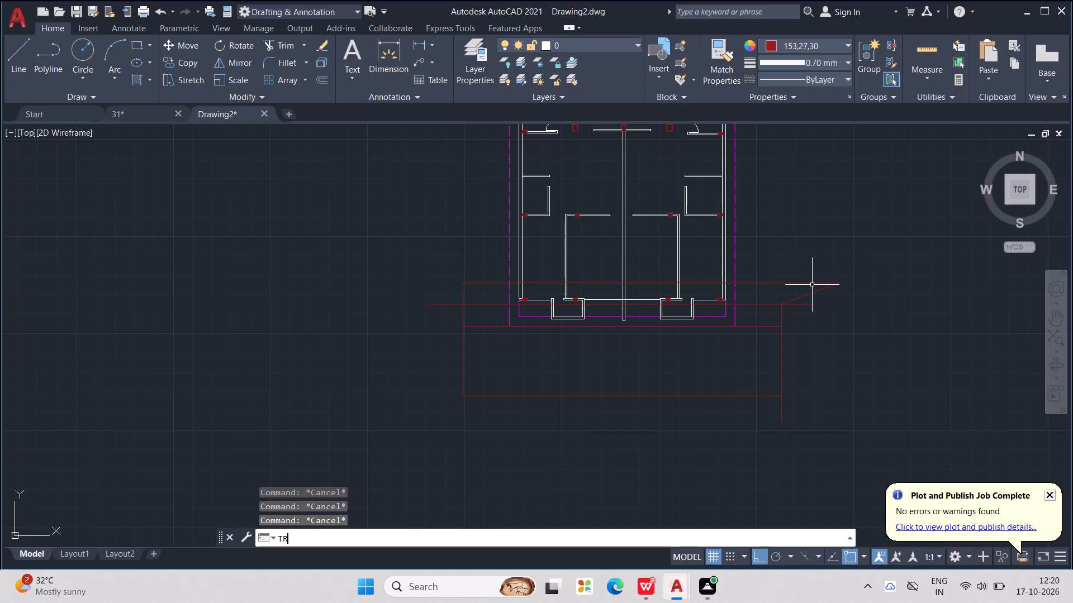
pyautogui.press('Return')
pyautogui.moveTo(800, 259); pyautogui.dragTo(800, 310)
pyautogui.moveTo(692, 283); pyautogui.dragTo(766, 305, button='middle')
pyautogui.scroll(-1, 692, 283)
pyautogui.scroll(1, 619, 321)
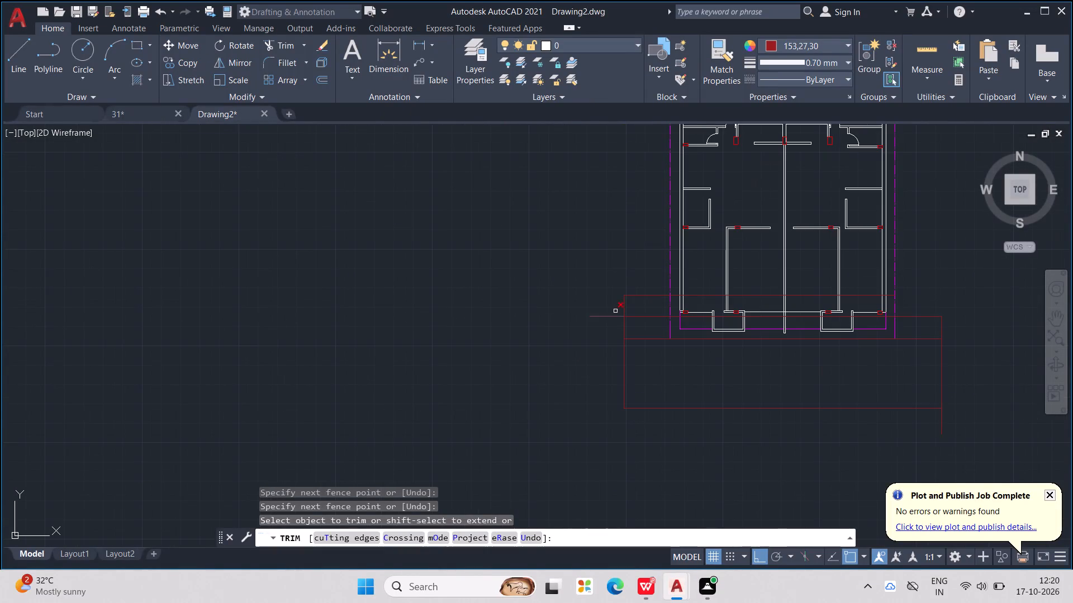
pyautogui.moveTo(611, 303); pyautogui.dragTo(612, 321)
pyautogui.moveTo(633, 303); pyautogui.dragTo(605, 298)
pyautogui.moveTo(638, 305); pyautogui.dragTo(642, 318)
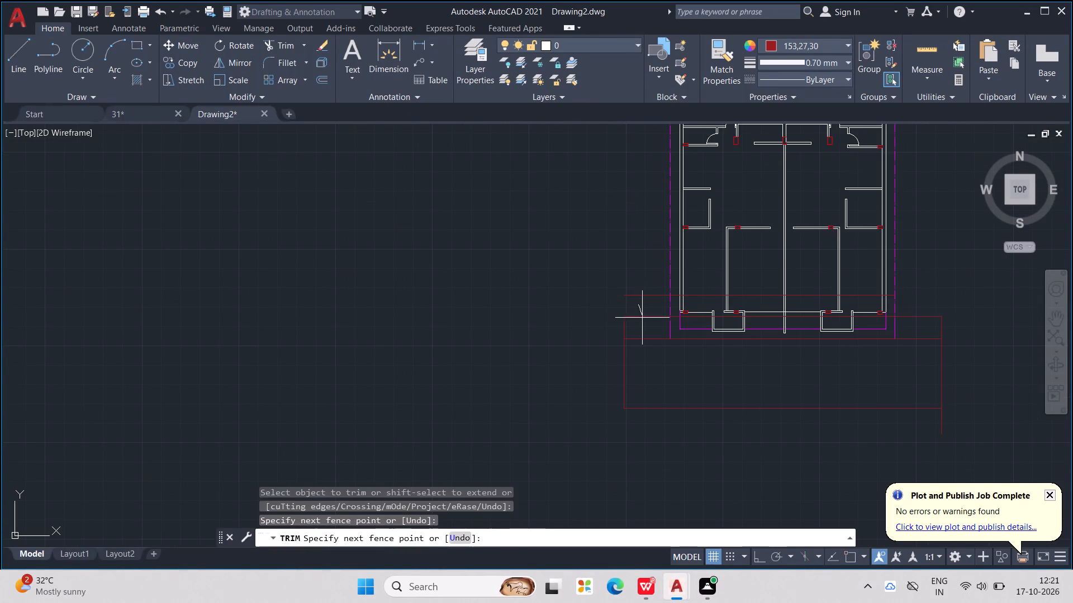
pyautogui.moveTo(642, 318); pyautogui.dragTo(644, 324)
pyautogui.press('Escape')
pyautogui.press('Escape')
pyautogui.press('Escape')
pyautogui.press('Escape')
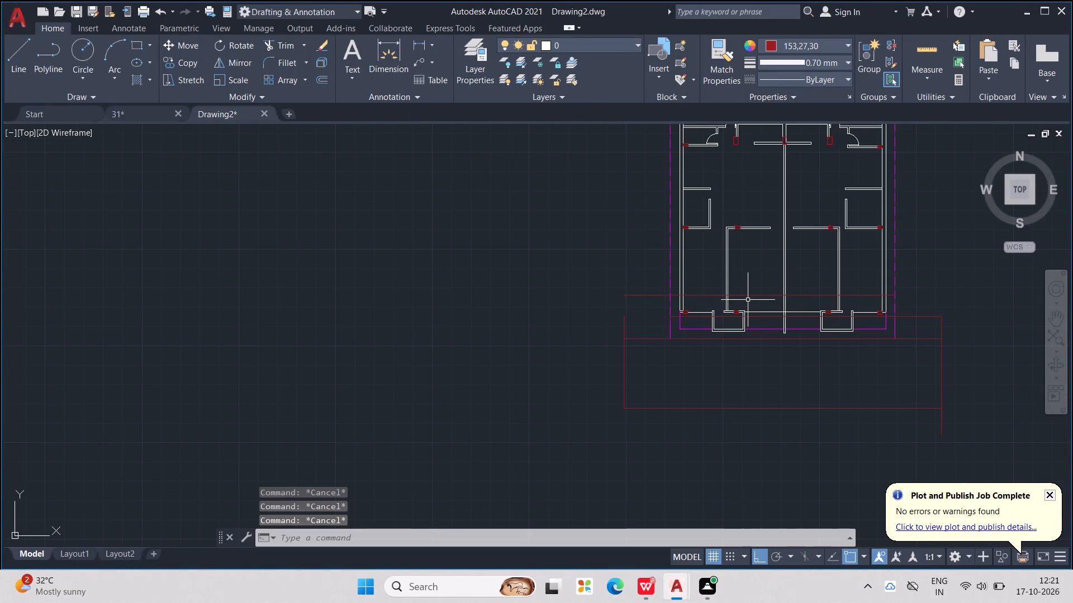
# Delete the remaining dark red guide lines that cross the plan above the strip.
pyautogui.click(750, 296)
pyautogui.press('Delete')
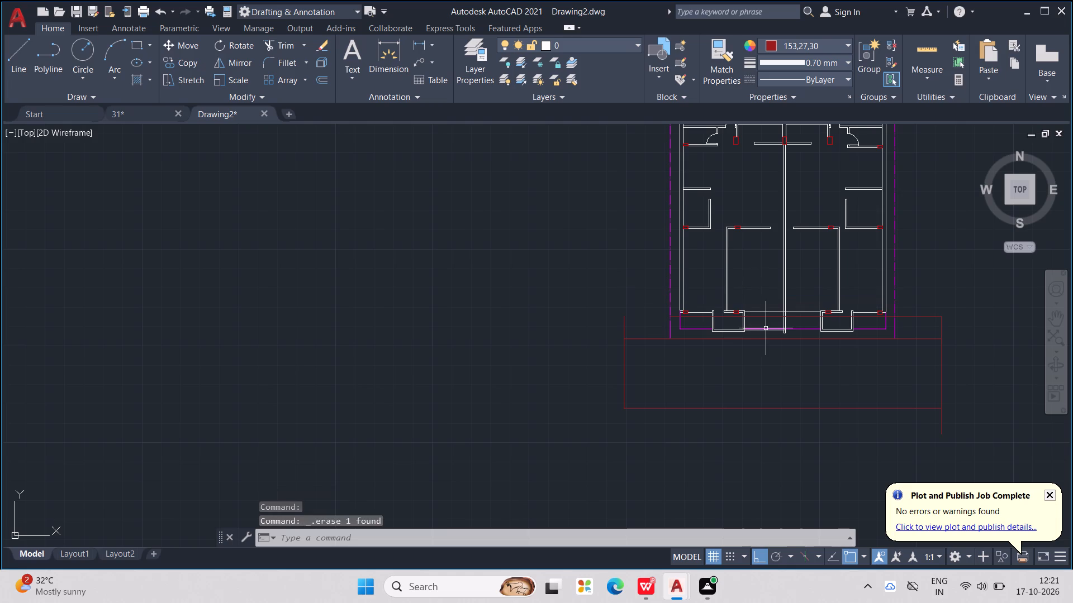
pyautogui.click(766, 317)
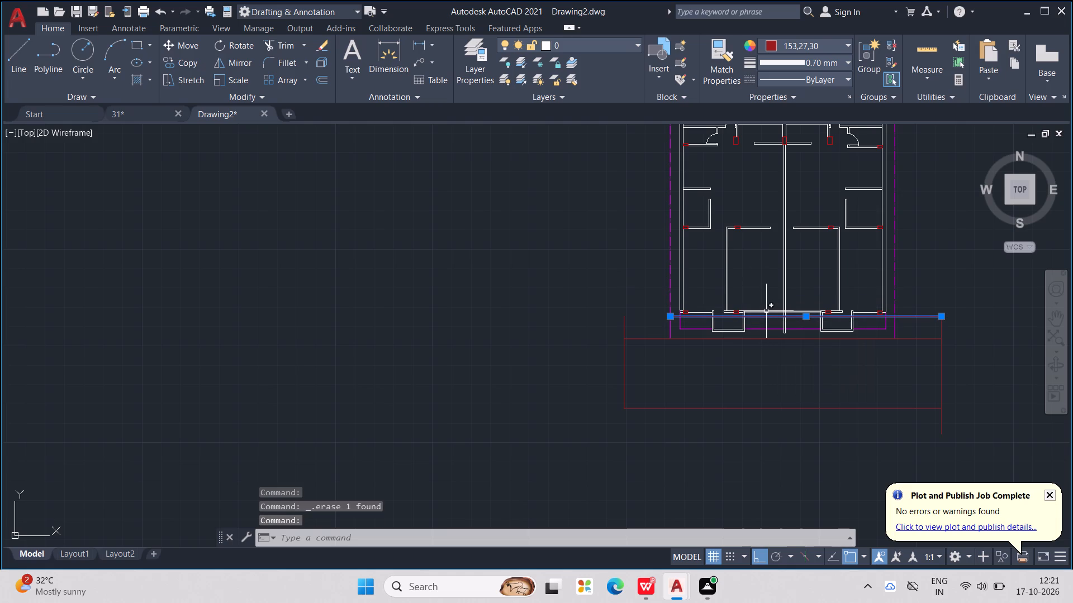
pyautogui.press('Delete')
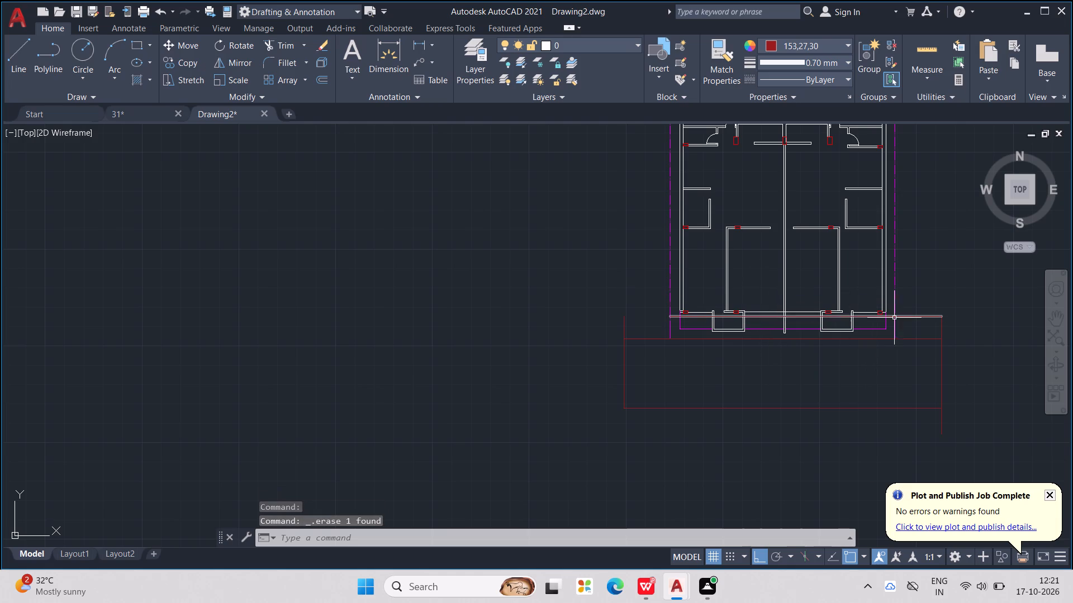
pyautogui.click(898, 318)
pyautogui.press('Delete')
pyautogui.scroll(-1, 898, 318)
pyautogui.moveTo(898, 318); pyautogui.dragTo(898, 317, button='middle')
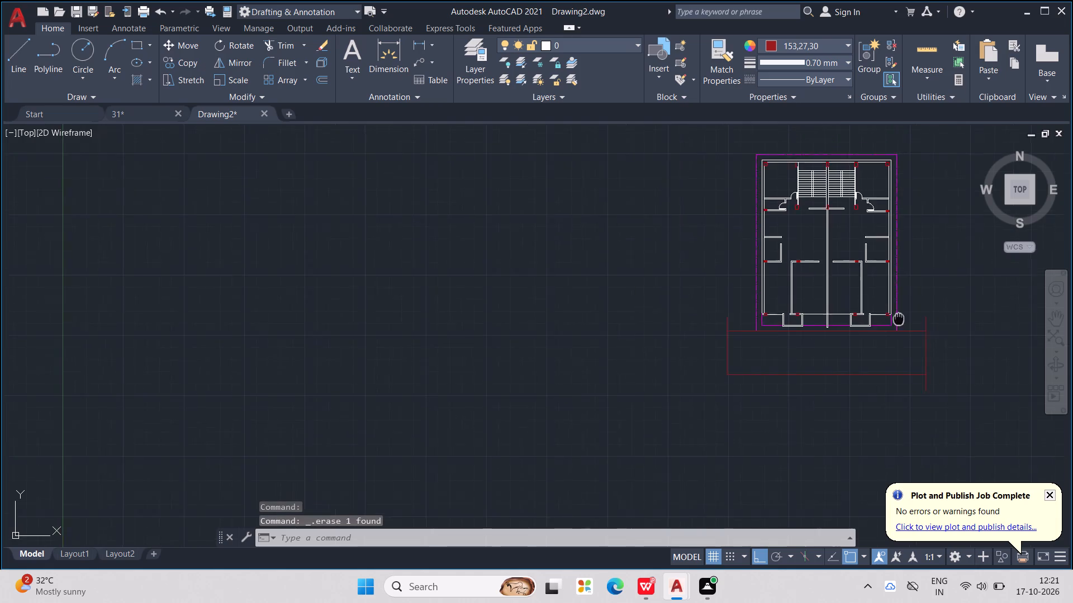
# Draw a guide line from the right end line's lower tip across to the left side, then up to the strip's lower-left corner.
pyautogui.moveTo(898, 317); pyautogui.dragTo(866, 274, button='middle')
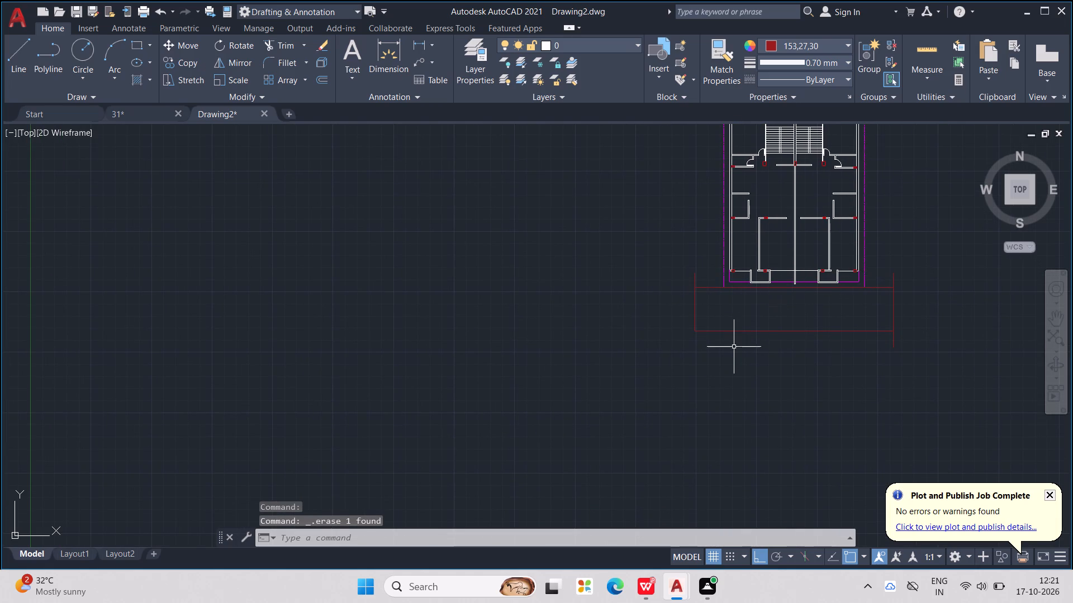
pyautogui.press('Escape')
pyautogui.press('Escape')
pyautogui.press('Escape')
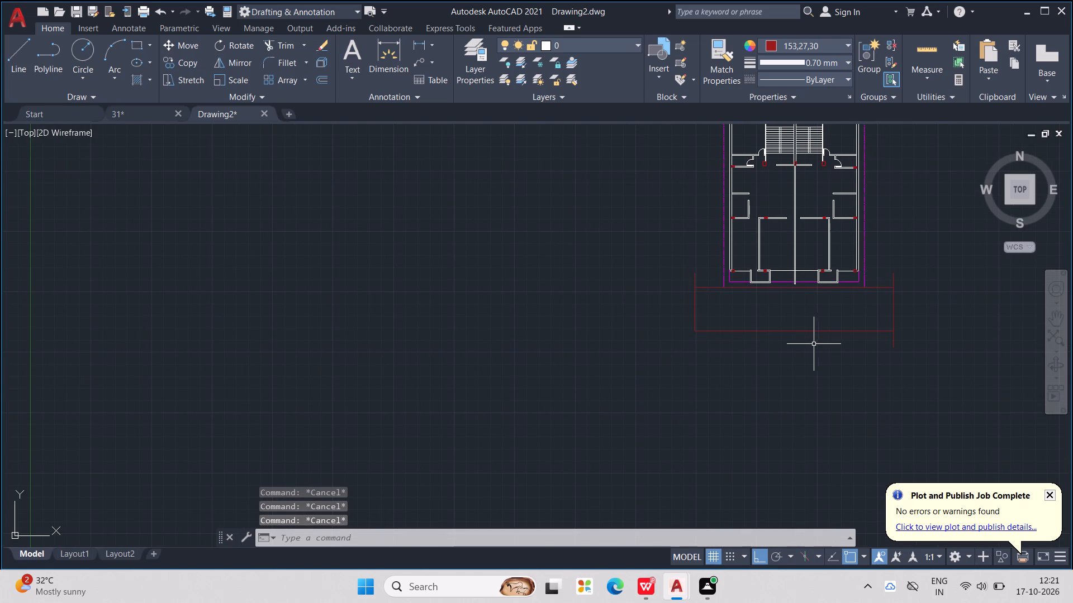
pyautogui.press('l')
pyautogui.press('Return')
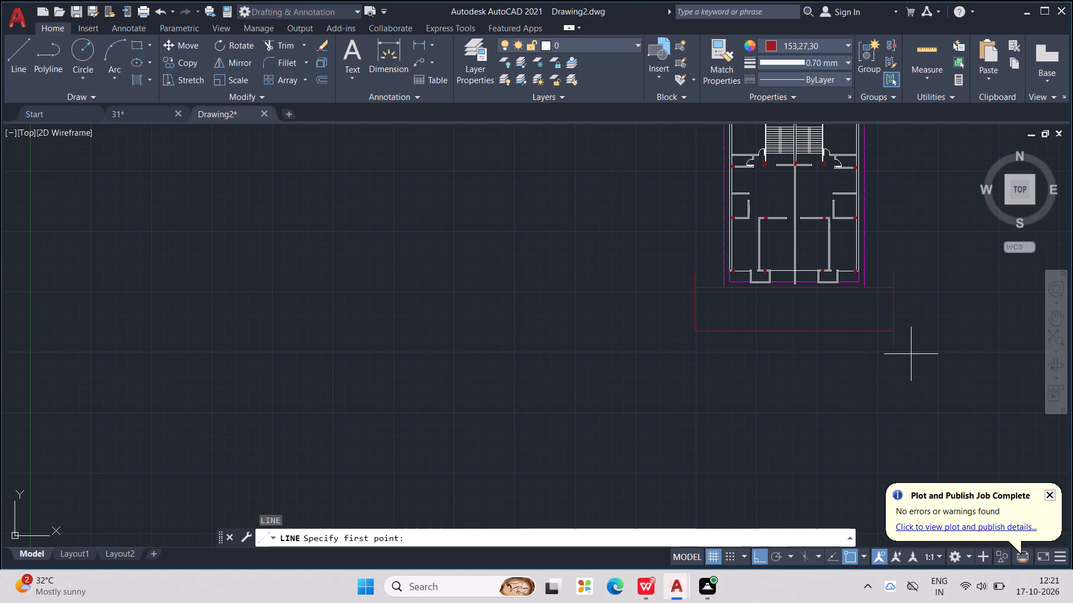
pyautogui.click(899, 350)
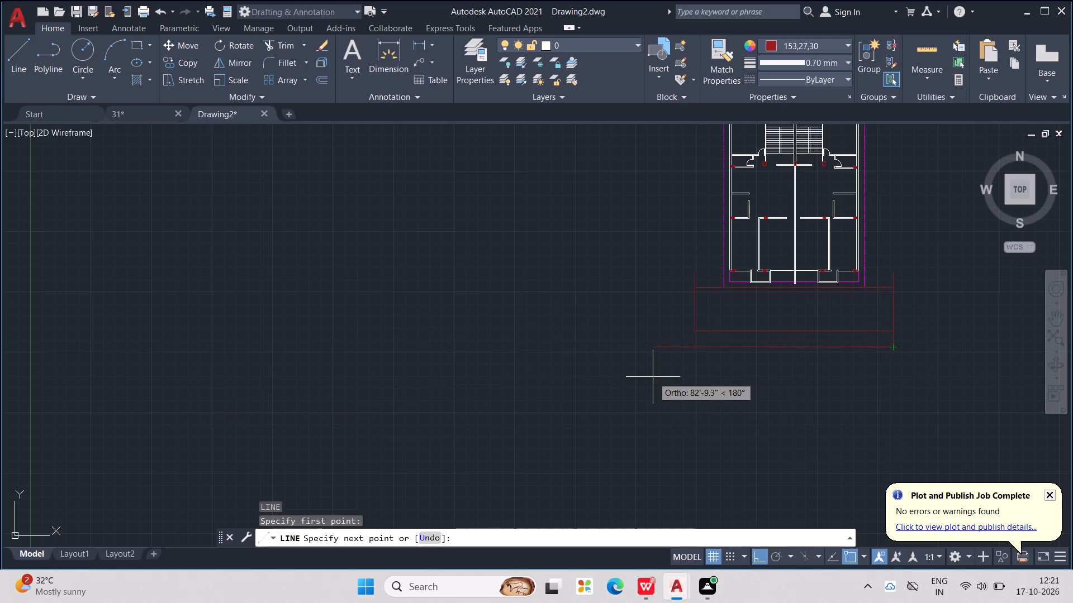
pyautogui.click(697, 353)
pyautogui.click(695, 333)
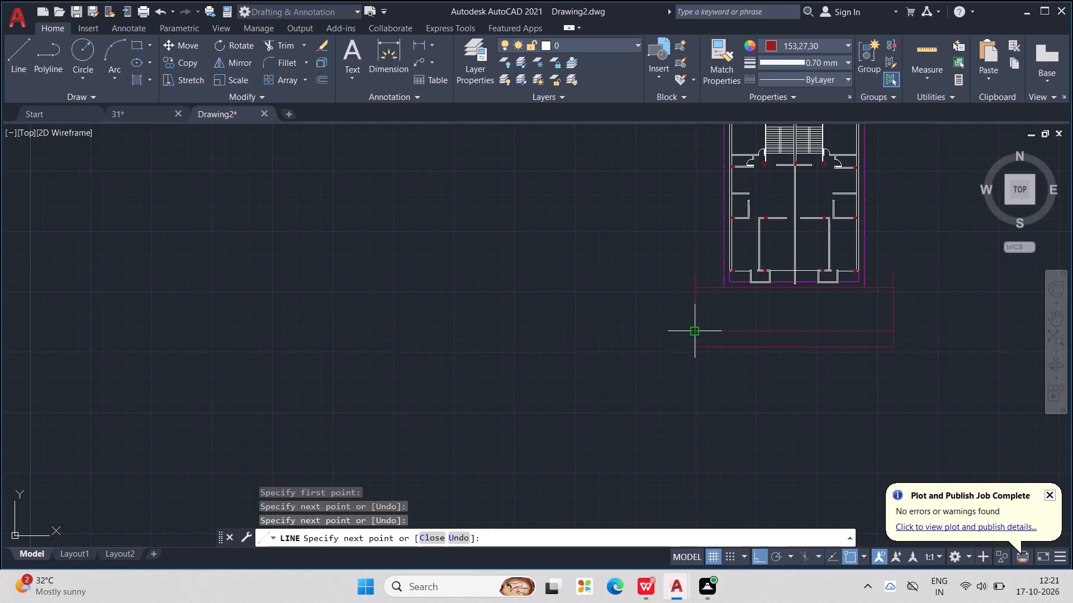
pyautogui.press('Escape')
pyautogui.press('Escape')
pyautogui.press('Escape')
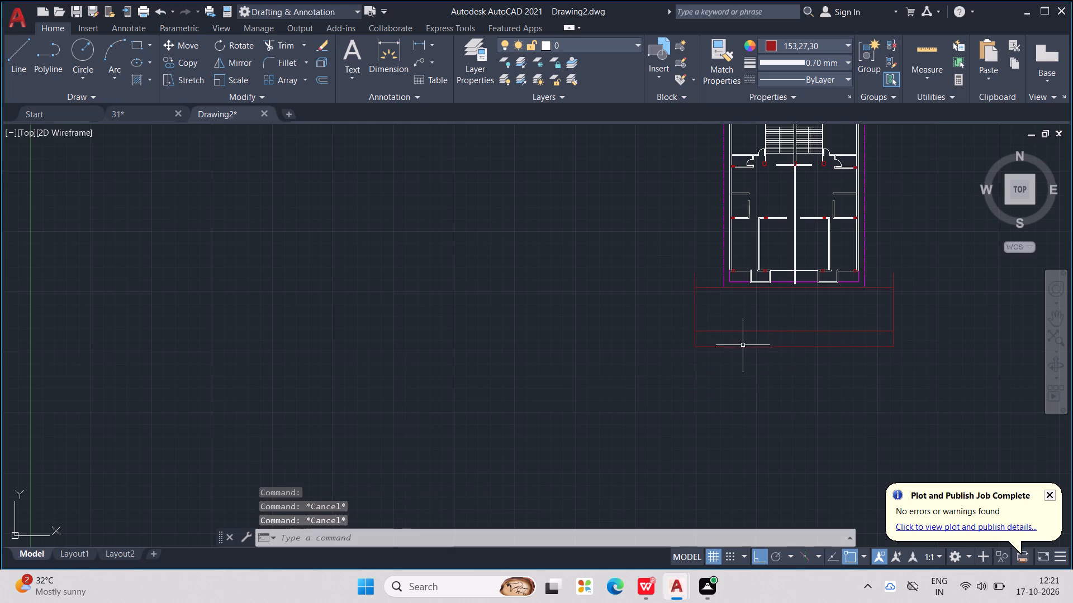
# Delete the horizontal guide line below the strip, keeping the left end line's downward extension.
pyautogui.click(744, 347)
pyautogui.press('Delete')
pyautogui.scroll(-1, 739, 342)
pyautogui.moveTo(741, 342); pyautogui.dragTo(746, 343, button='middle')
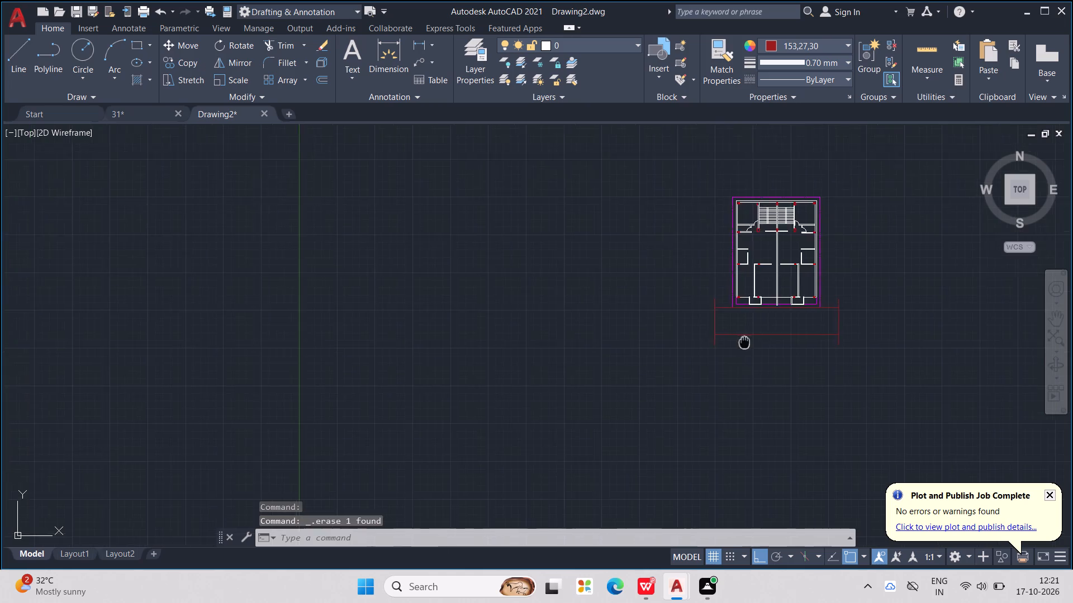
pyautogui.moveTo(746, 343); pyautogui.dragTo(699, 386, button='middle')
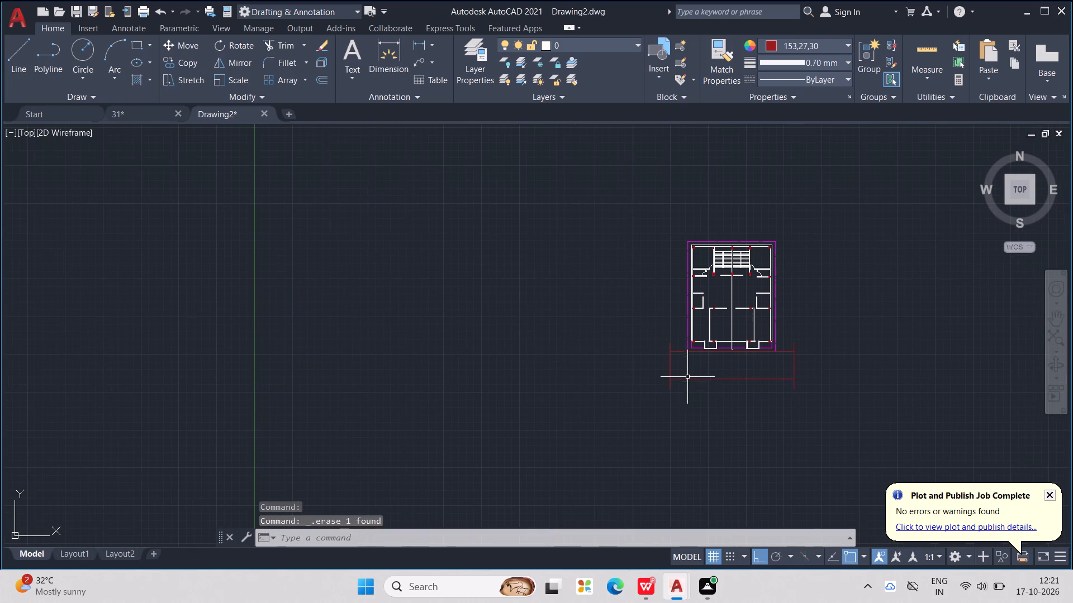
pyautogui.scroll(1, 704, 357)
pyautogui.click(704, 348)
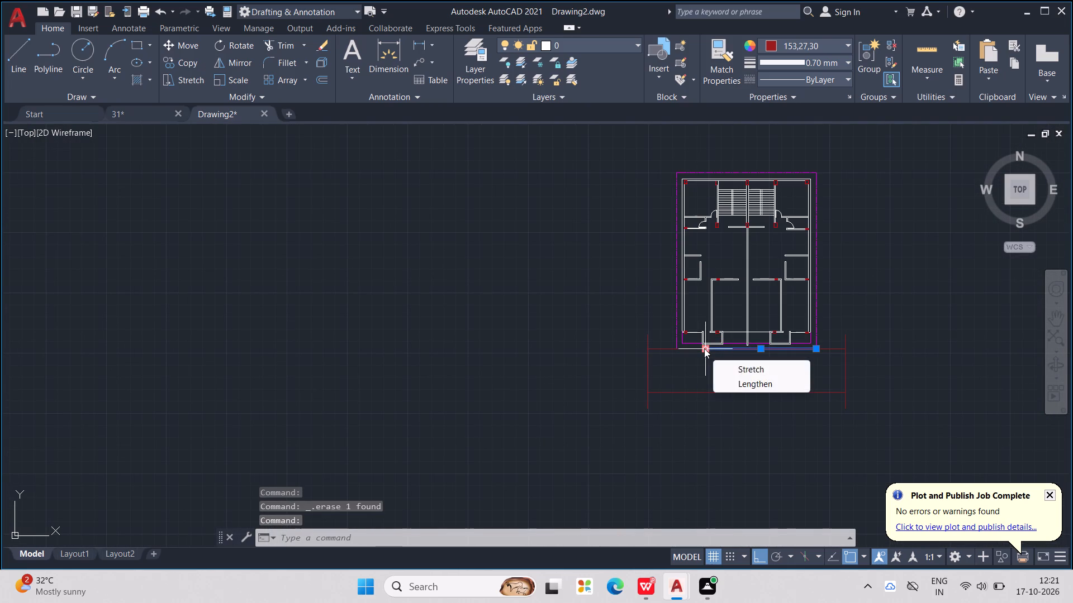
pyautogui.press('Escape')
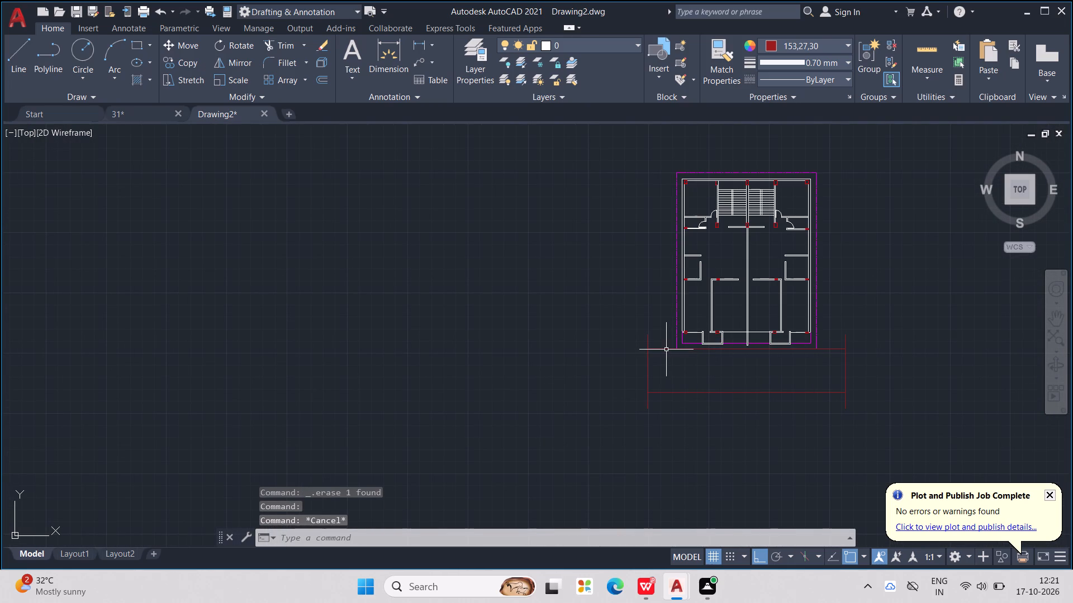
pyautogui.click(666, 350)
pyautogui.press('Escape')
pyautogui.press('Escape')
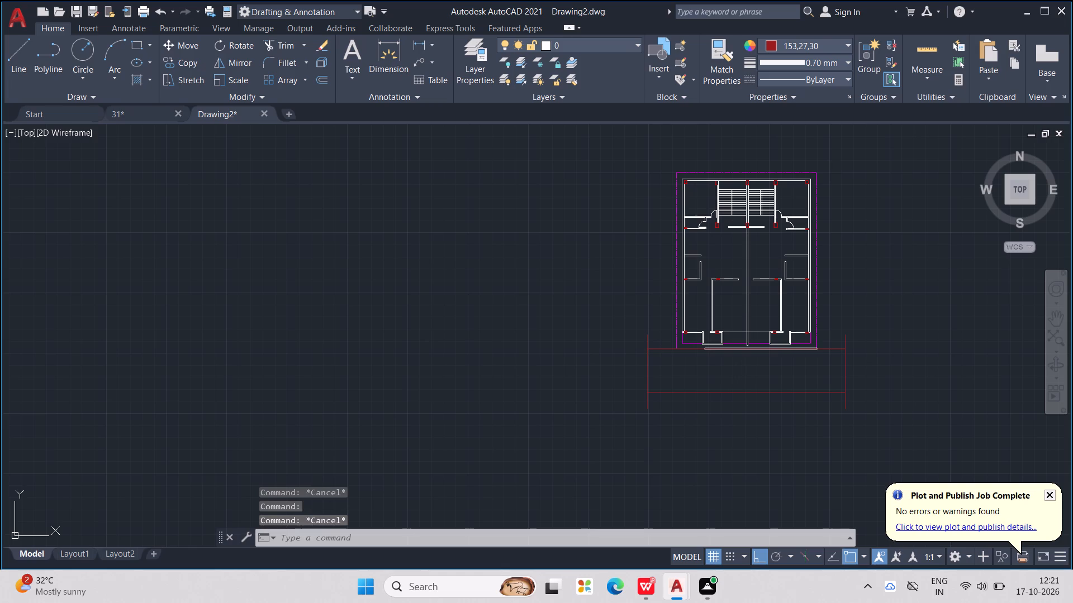
# Join the dark red segments of the strip's upper and lower edges, both sides and the projecting end lines with the Join command.
pyautogui.press('j')
pyautogui.press('i')
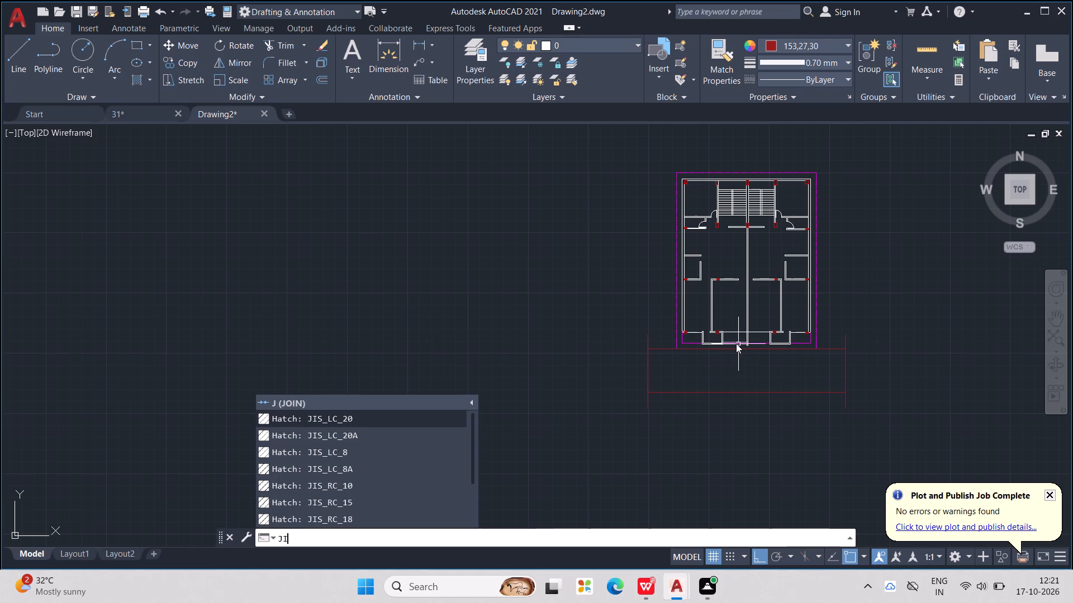
pyautogui.press('BackSpace')
pyautogui.press('o')
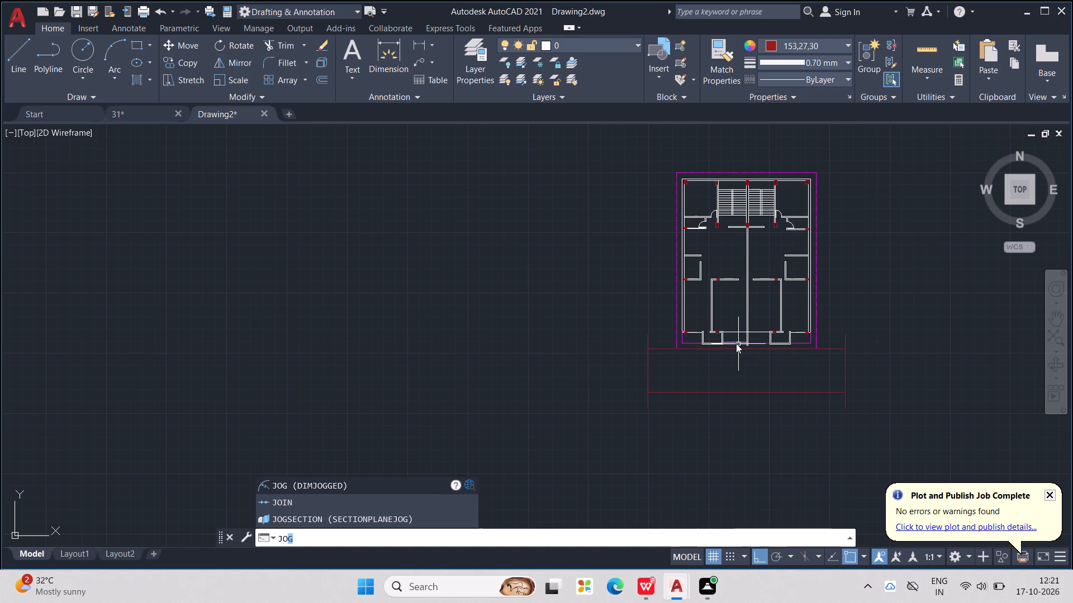
pyautogui.press('Down')
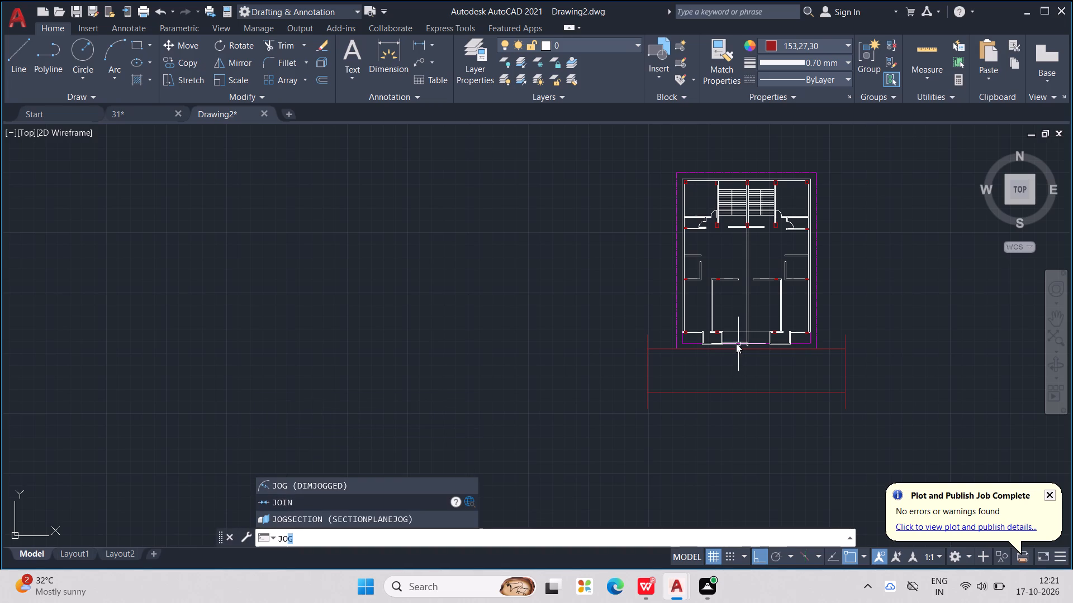
pyautogui.press('Return')
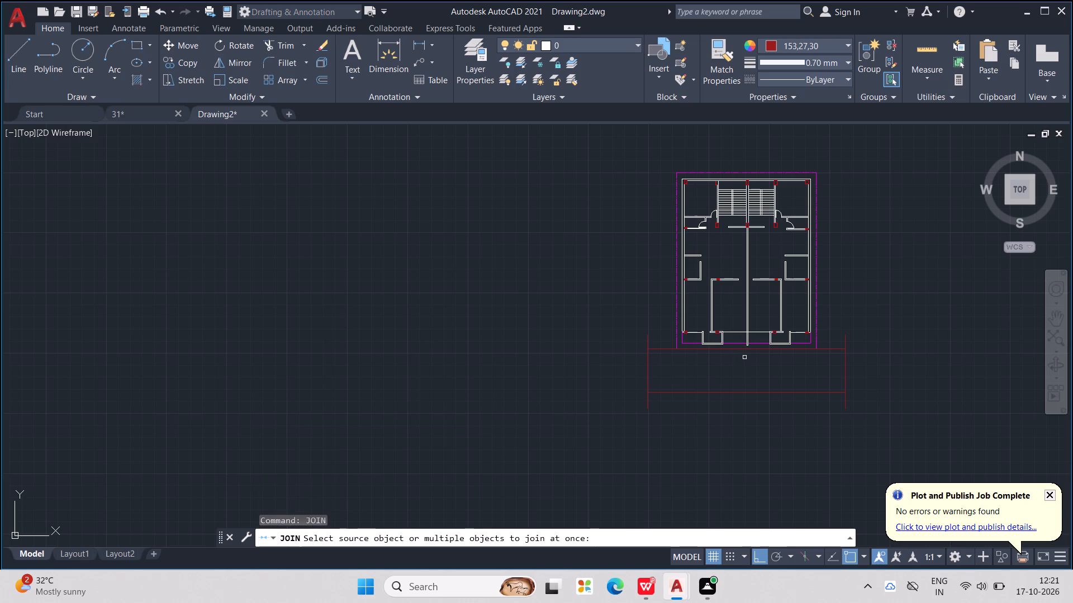
pyautogui.scroll(1, 734, 356)
pyautogui.click(727, 344)
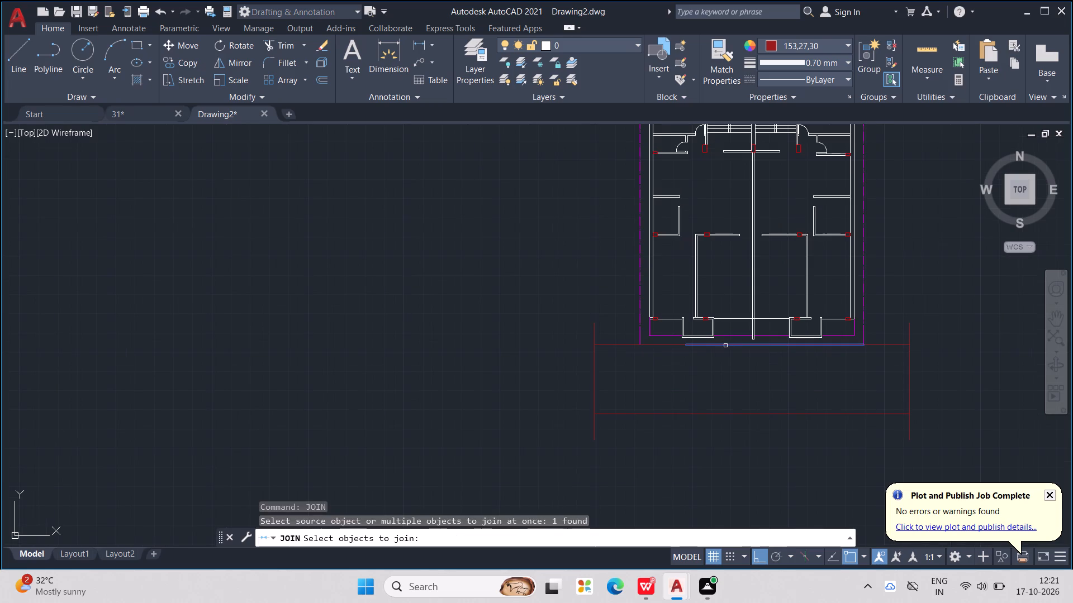
pyautogui.click(672, 344)
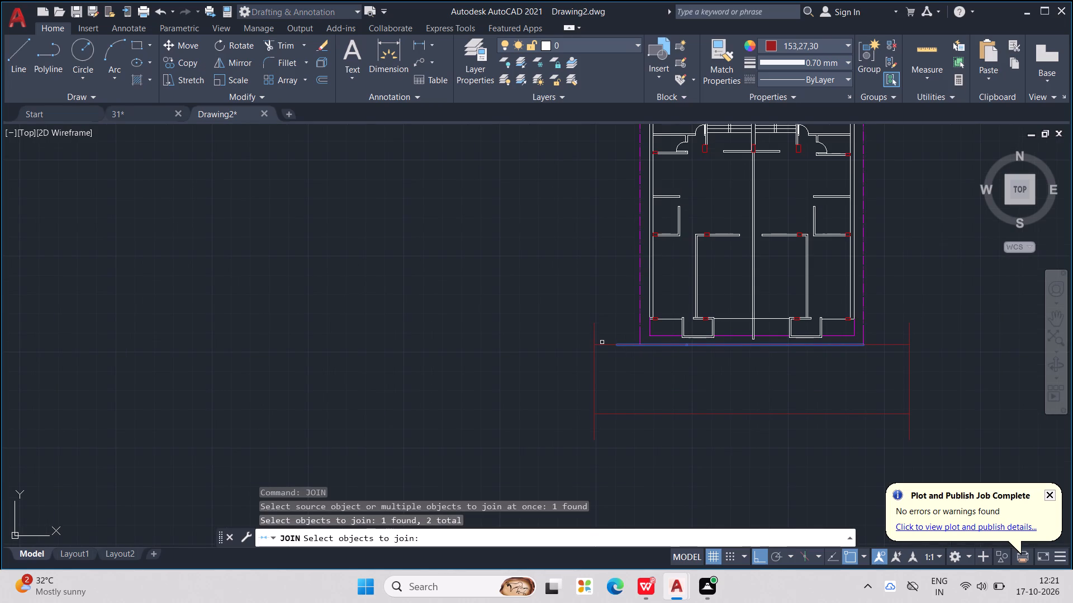
pyautogui.click(607, 347)
pyautogui.click(595, 371)
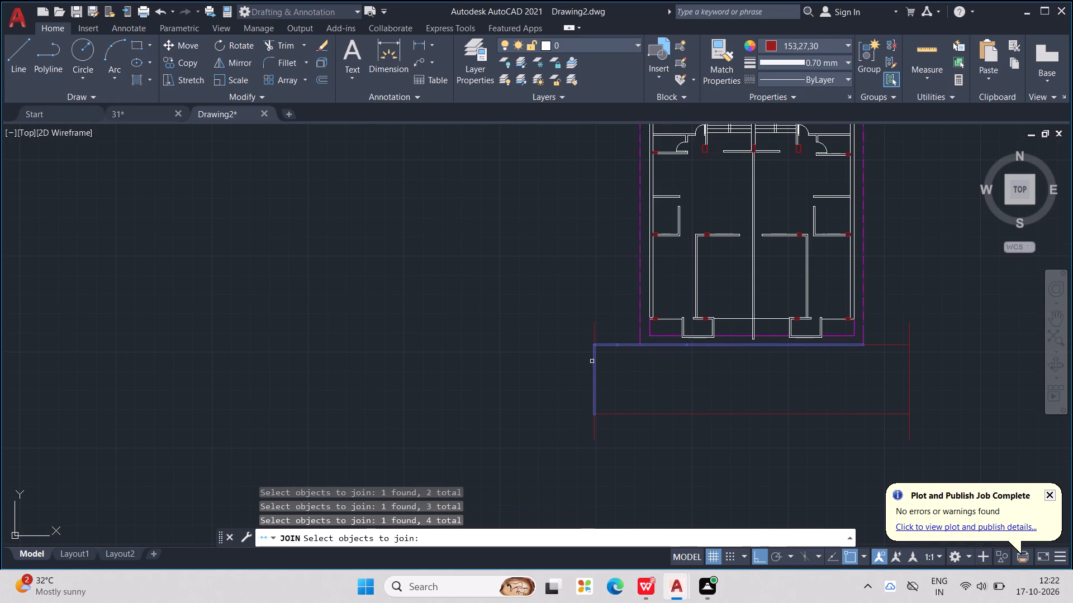
pyautogui.click(592, 339)
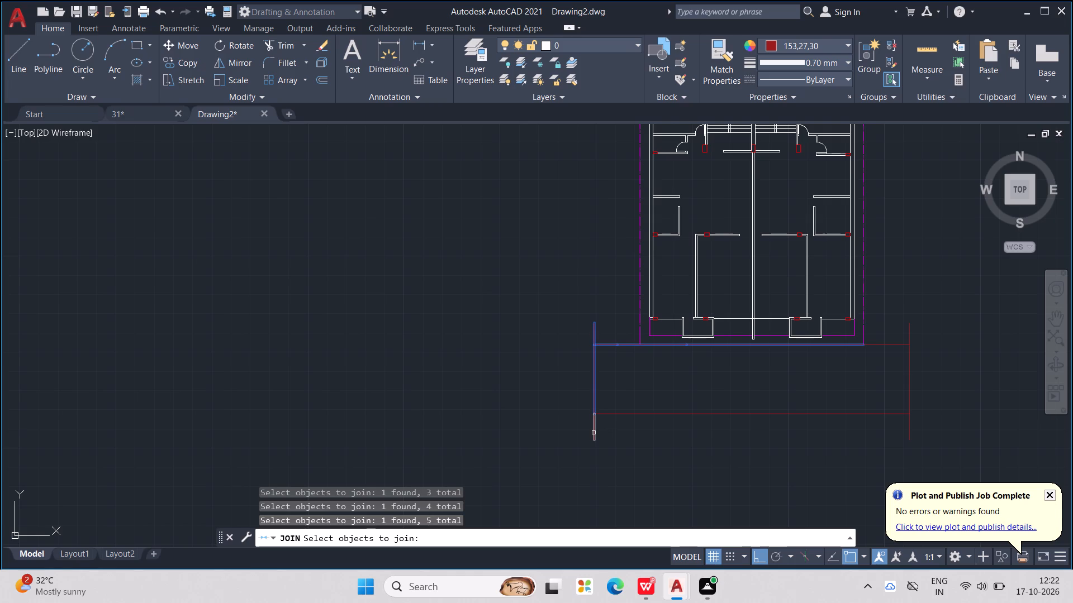
pyautogui.click(594, 433)
pyautogui.click(892, 344)
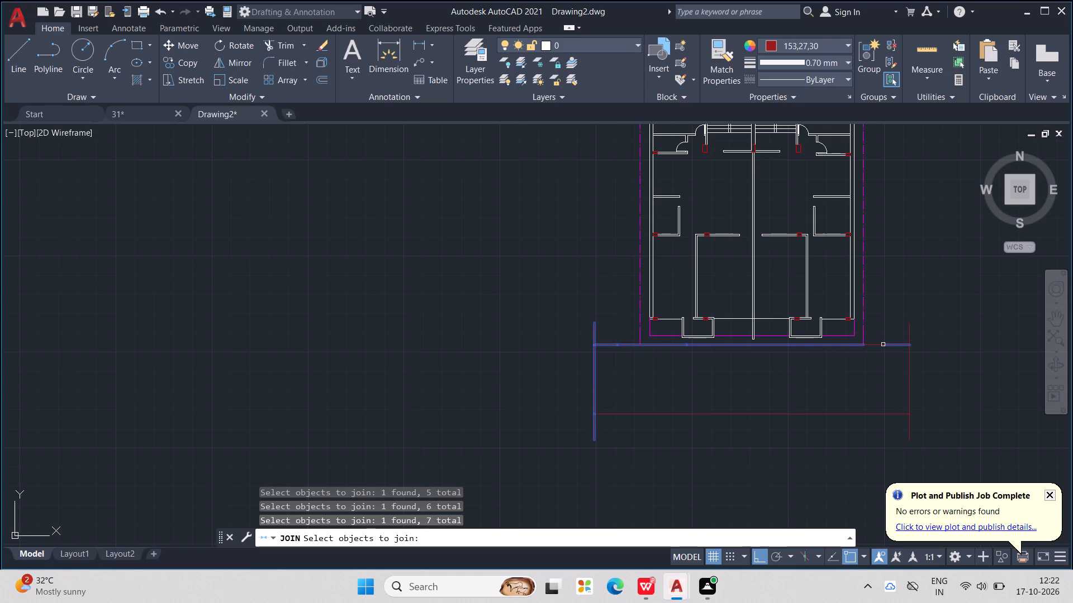
pyautogui.click(871, 345)
pyautogui.moveTo(923, 329); pyautogui.dragTo(907, 331)
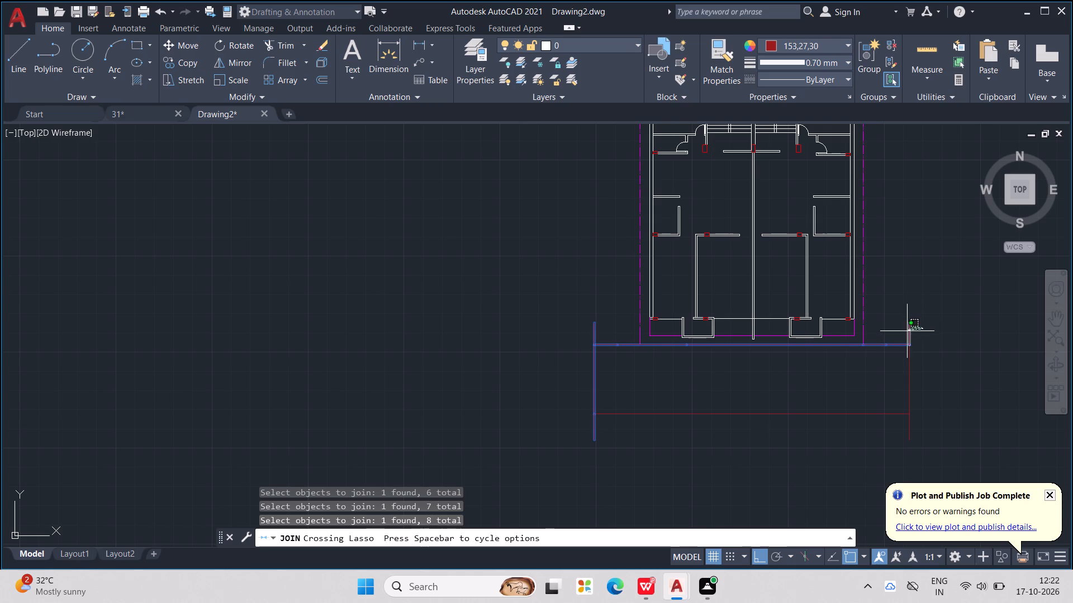
pyautogui.moveTo(907, 331); pyautogui.dragTo(905, 332)
pyautogui.moveTo(943, 349); pyautogui.dragTo(840, 421)
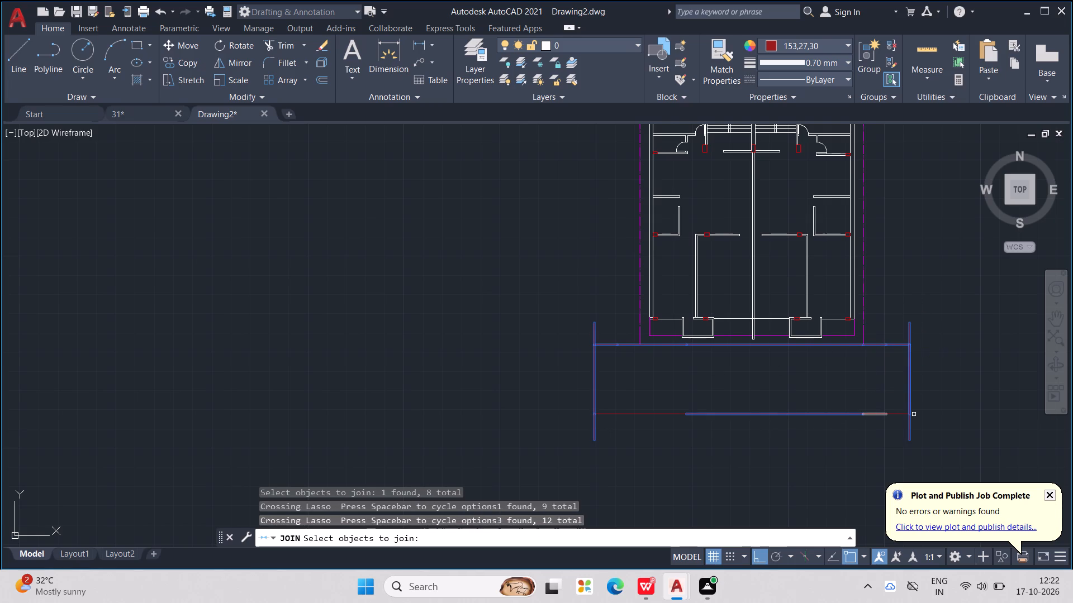
pyautogui.click(890, 414)
pyautogui.click(879, 414)
pyautogui.moveTo(645, 408); pyautogui.dragTo(645, 408)
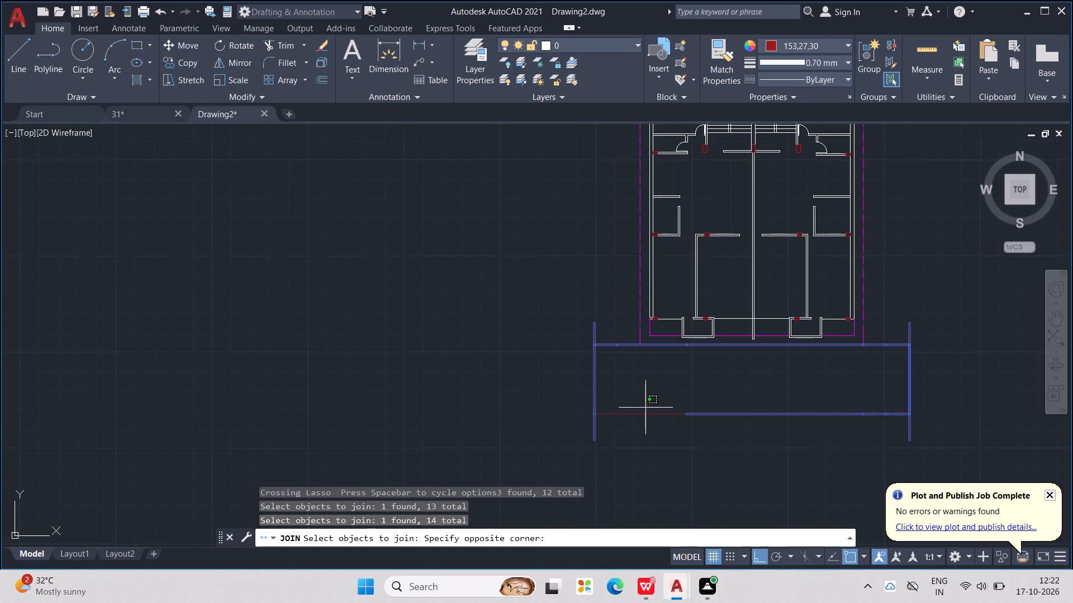
pyautogui.moveTo(645, 408); pyautogui.dragTo(650, 428)
pyautogui.click(659, 415)
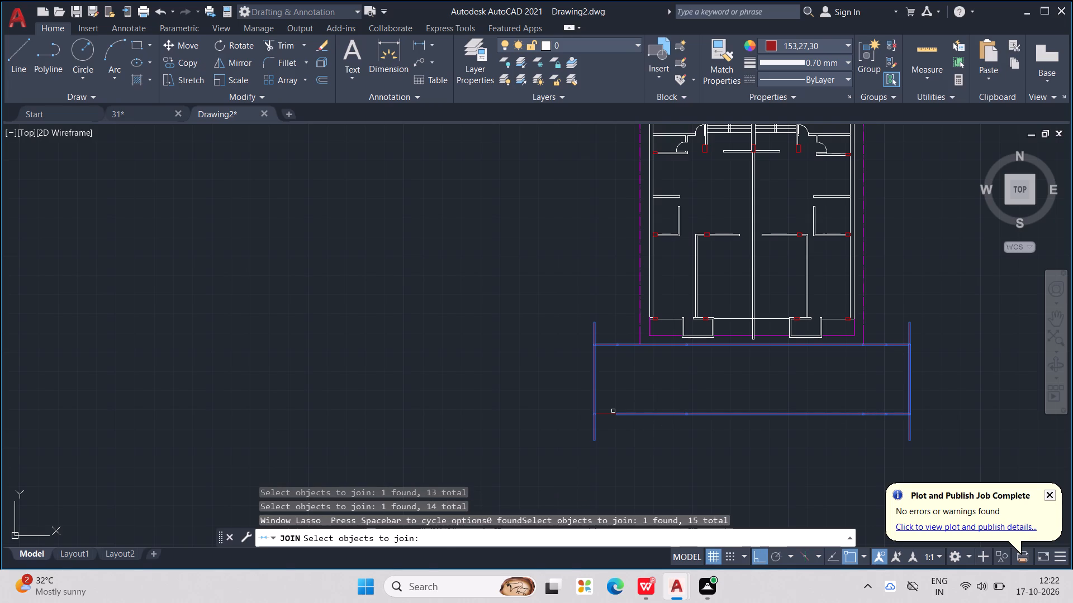
pyautogui.click(610, 415)
pyautogui.press('Return')
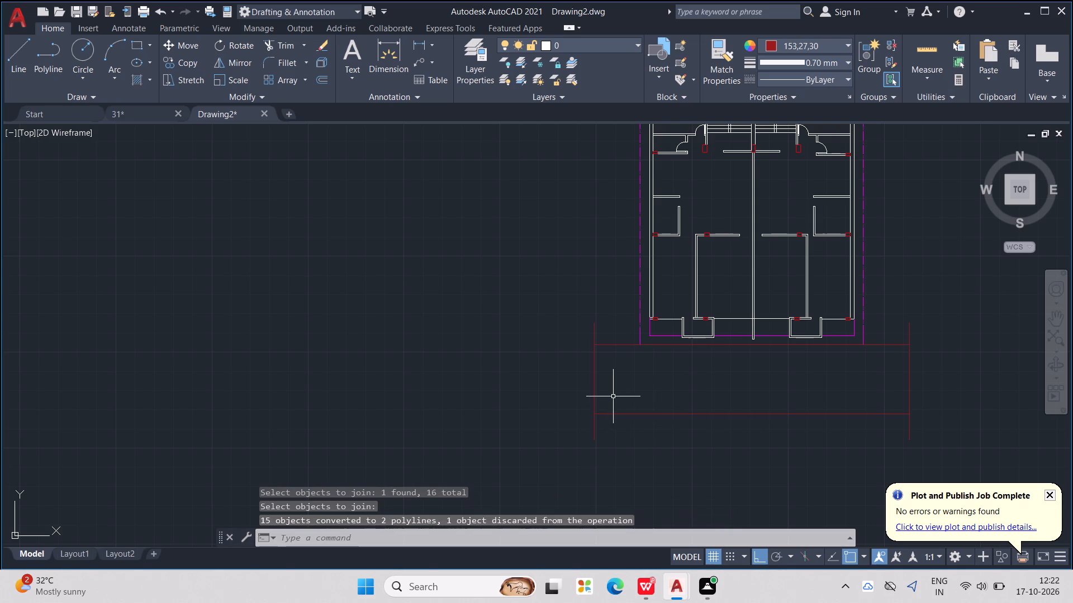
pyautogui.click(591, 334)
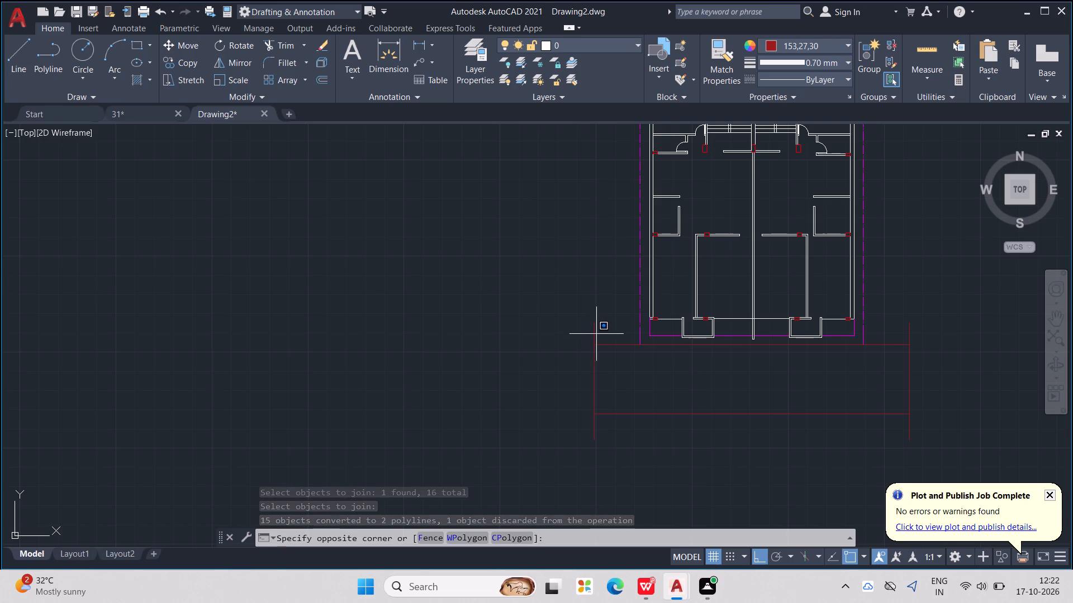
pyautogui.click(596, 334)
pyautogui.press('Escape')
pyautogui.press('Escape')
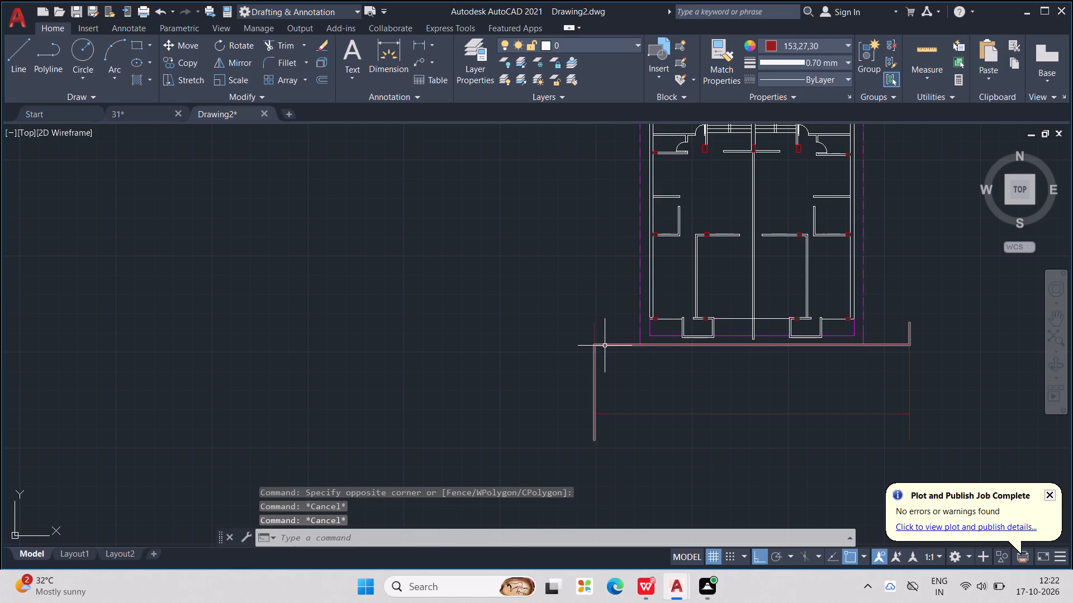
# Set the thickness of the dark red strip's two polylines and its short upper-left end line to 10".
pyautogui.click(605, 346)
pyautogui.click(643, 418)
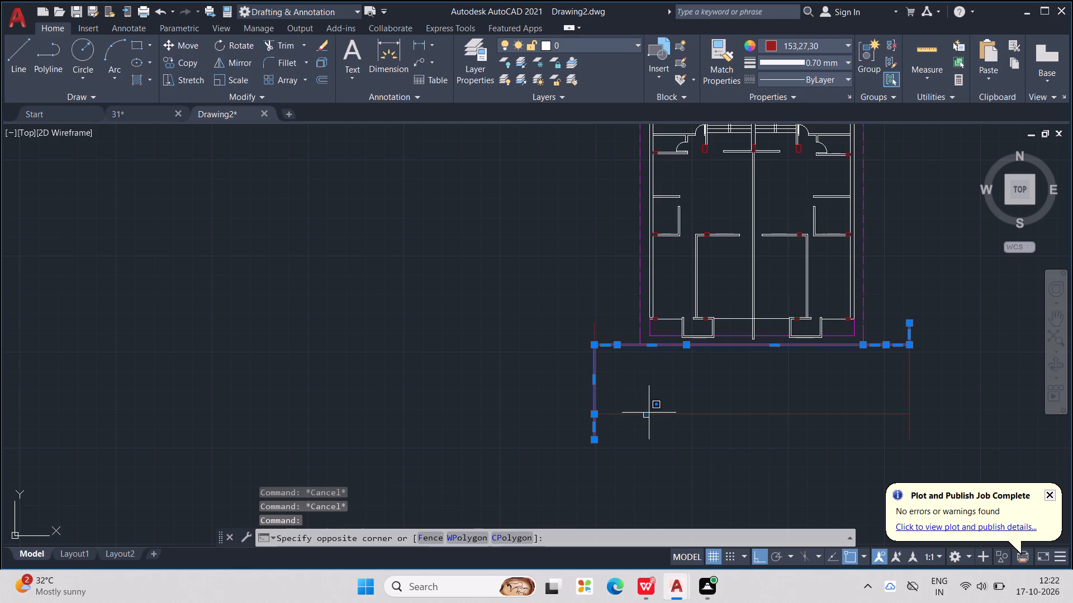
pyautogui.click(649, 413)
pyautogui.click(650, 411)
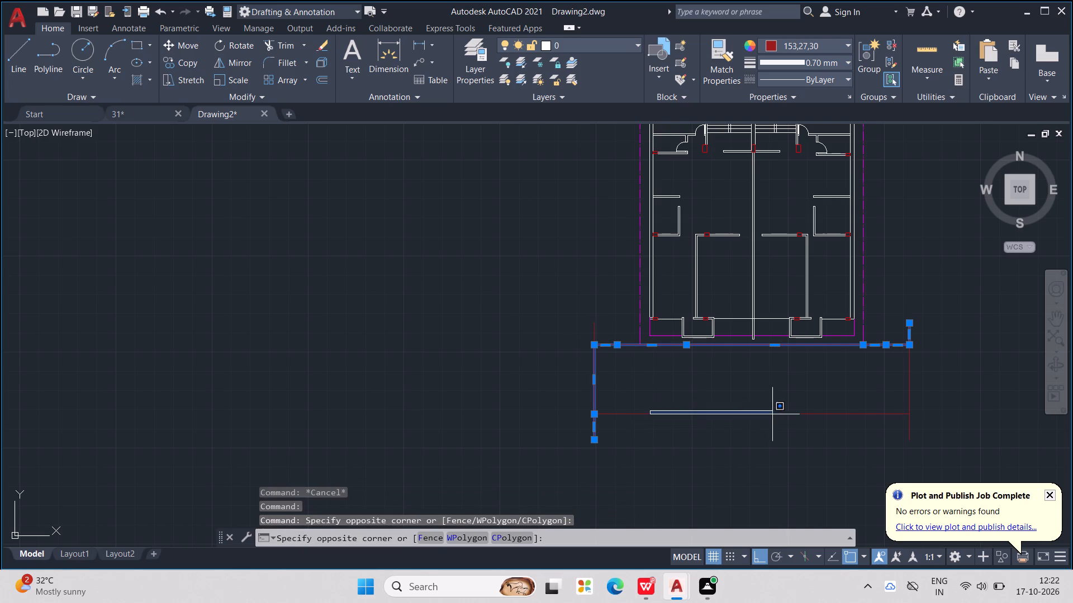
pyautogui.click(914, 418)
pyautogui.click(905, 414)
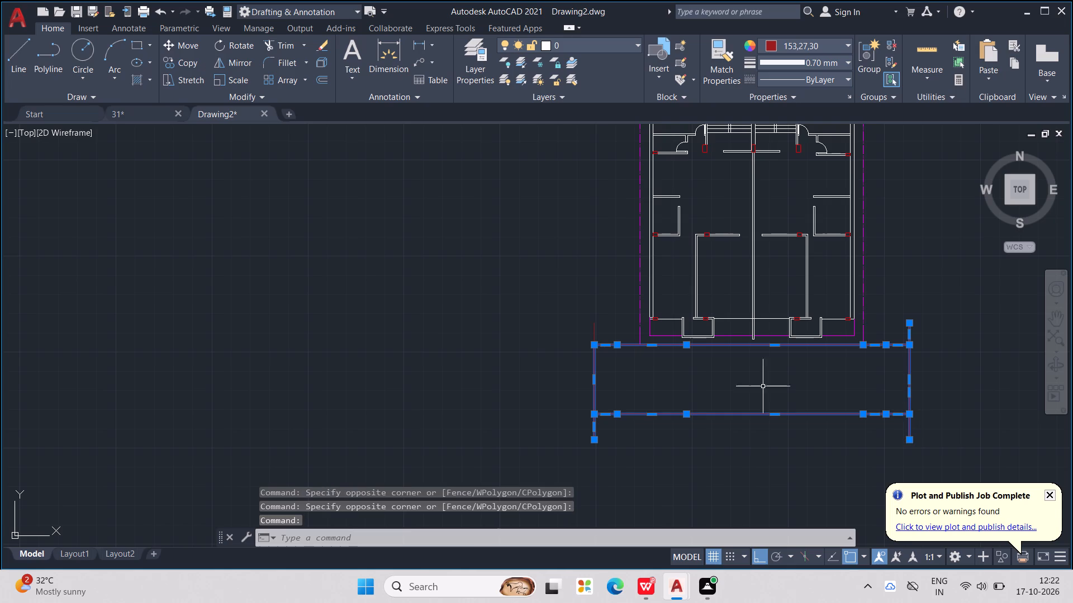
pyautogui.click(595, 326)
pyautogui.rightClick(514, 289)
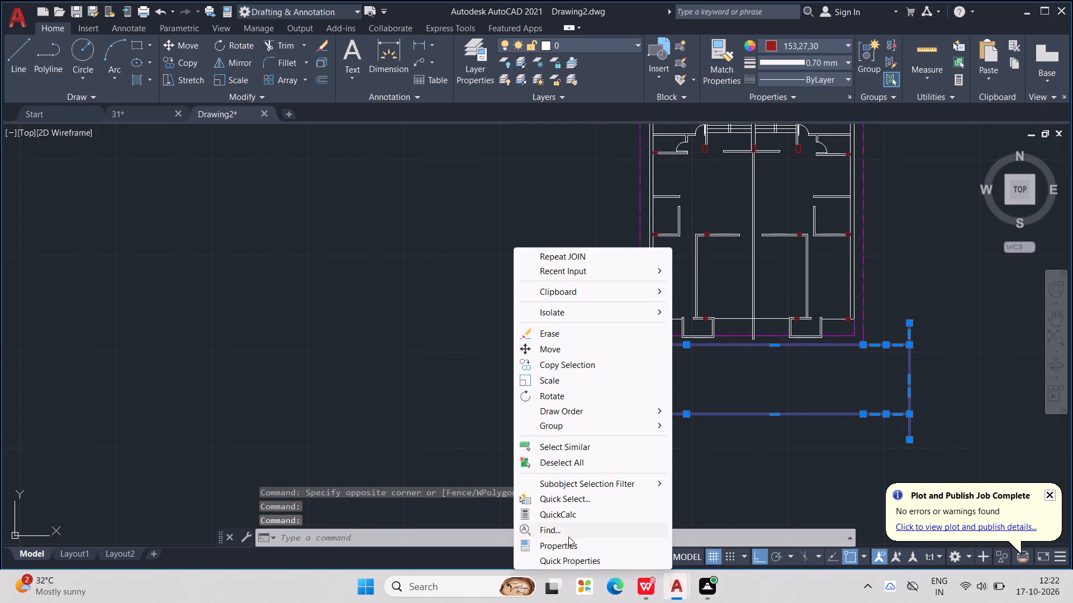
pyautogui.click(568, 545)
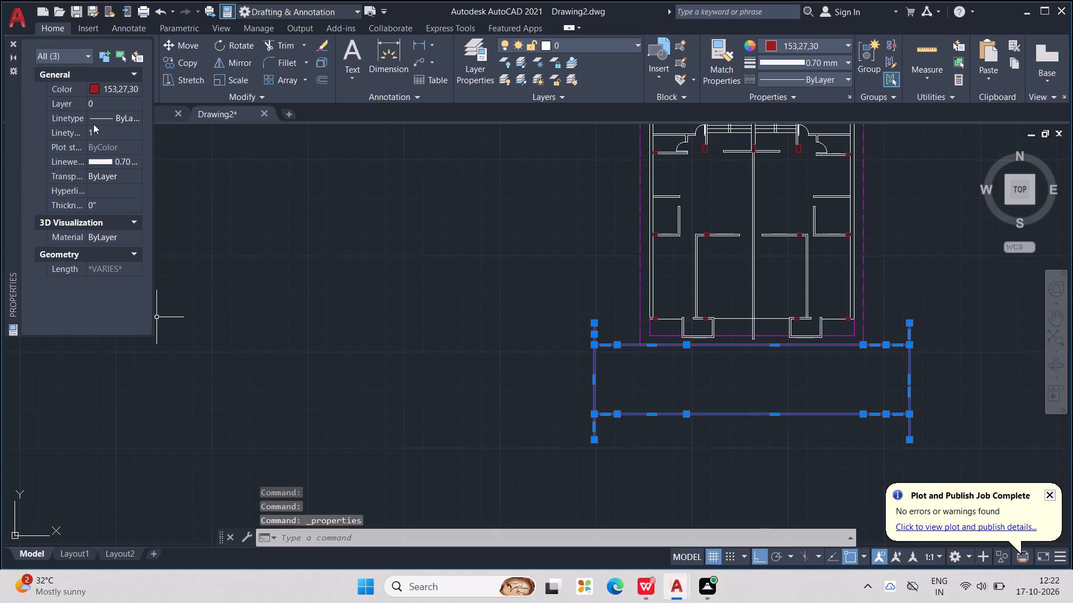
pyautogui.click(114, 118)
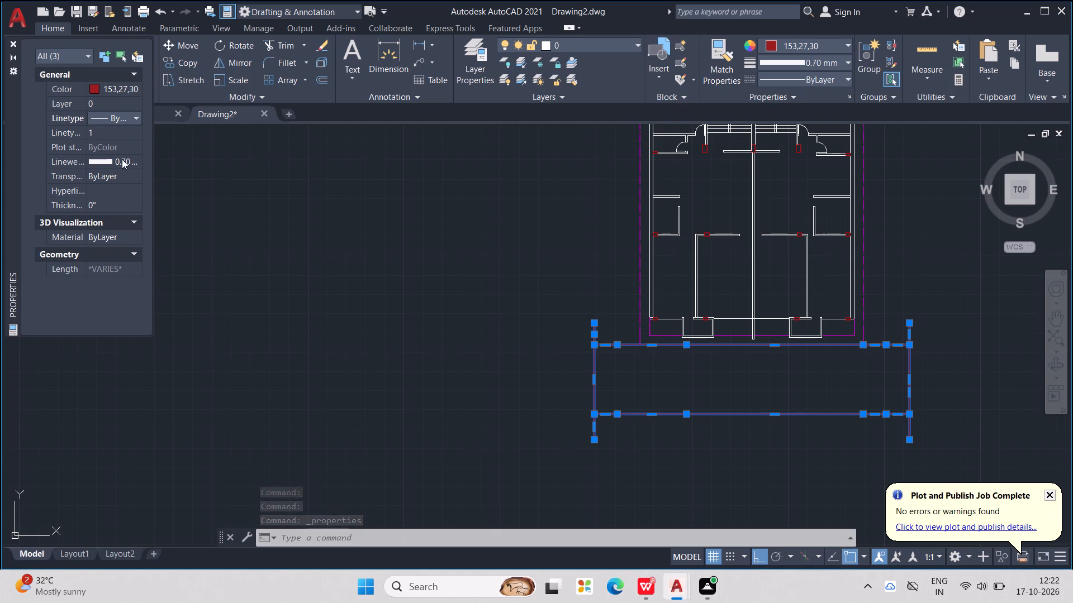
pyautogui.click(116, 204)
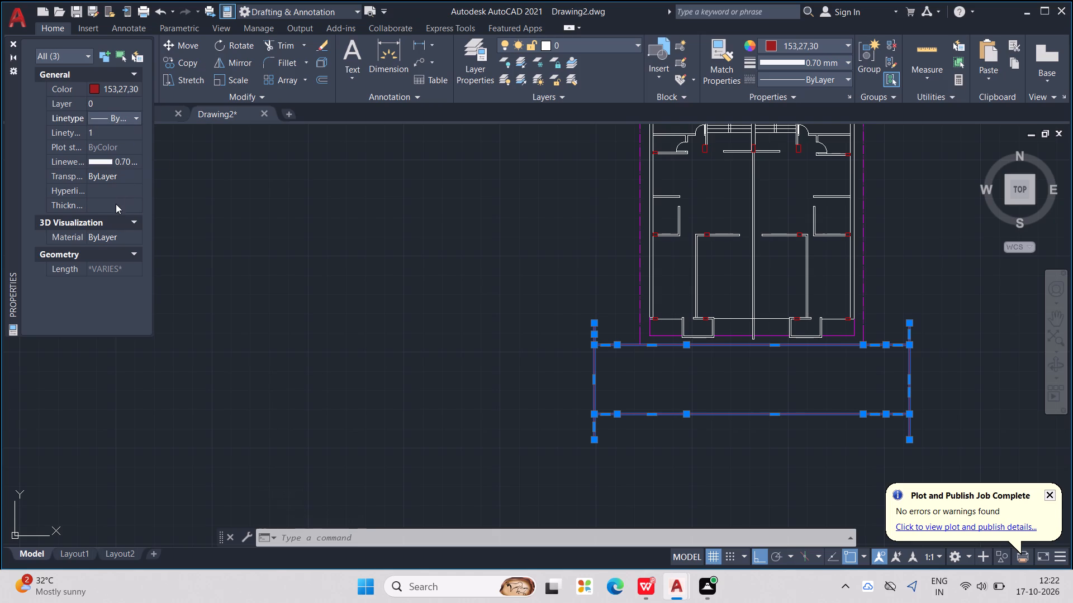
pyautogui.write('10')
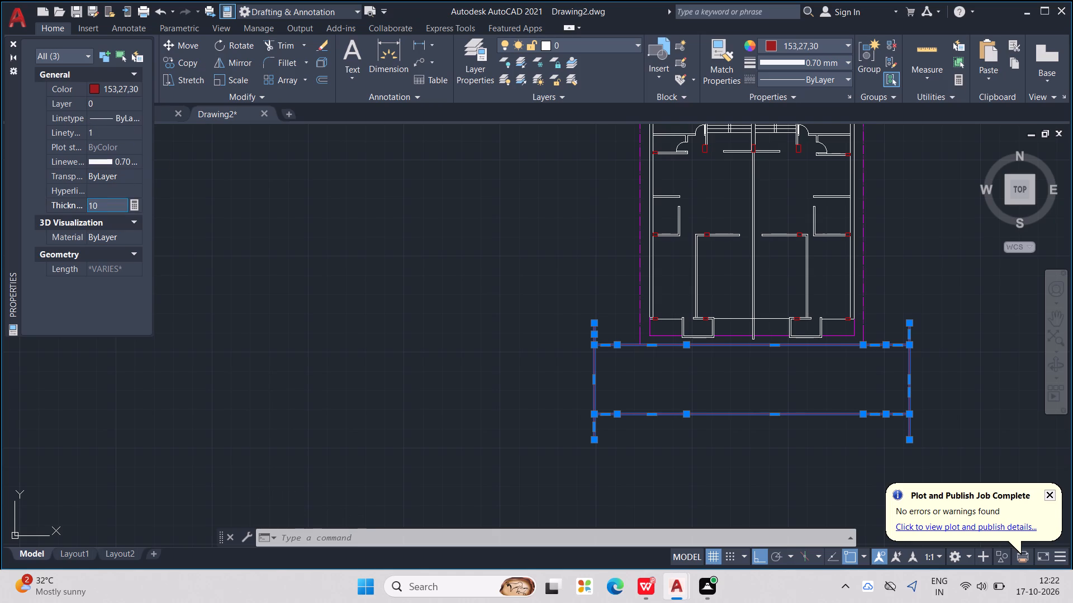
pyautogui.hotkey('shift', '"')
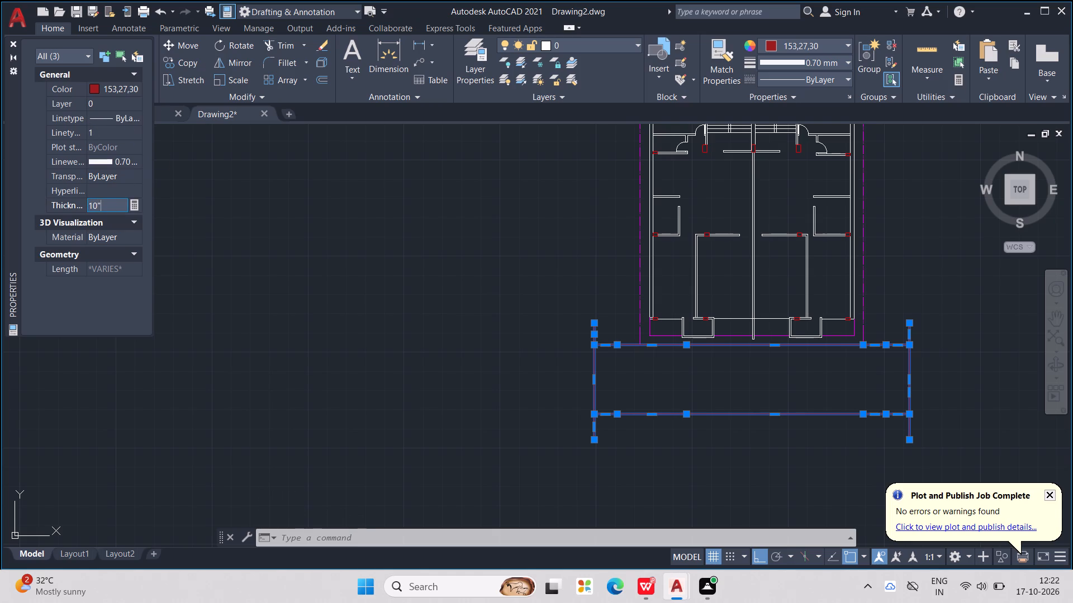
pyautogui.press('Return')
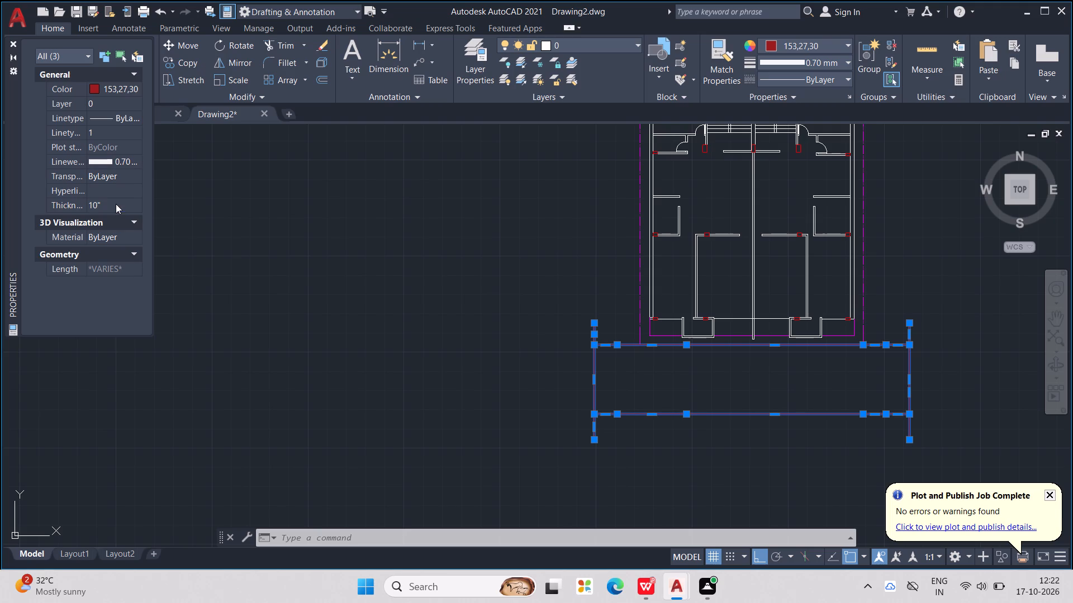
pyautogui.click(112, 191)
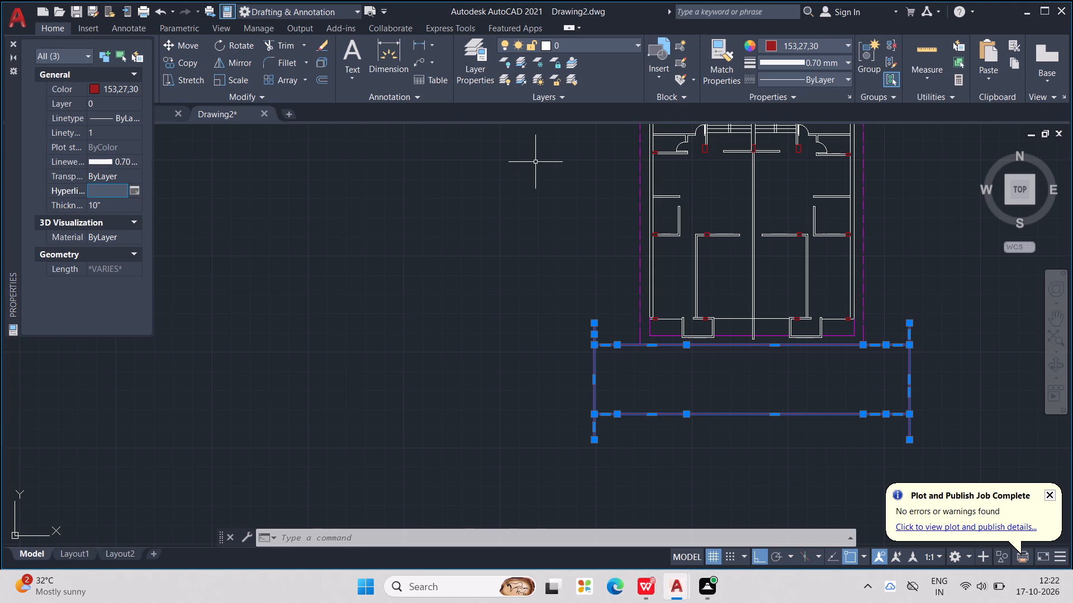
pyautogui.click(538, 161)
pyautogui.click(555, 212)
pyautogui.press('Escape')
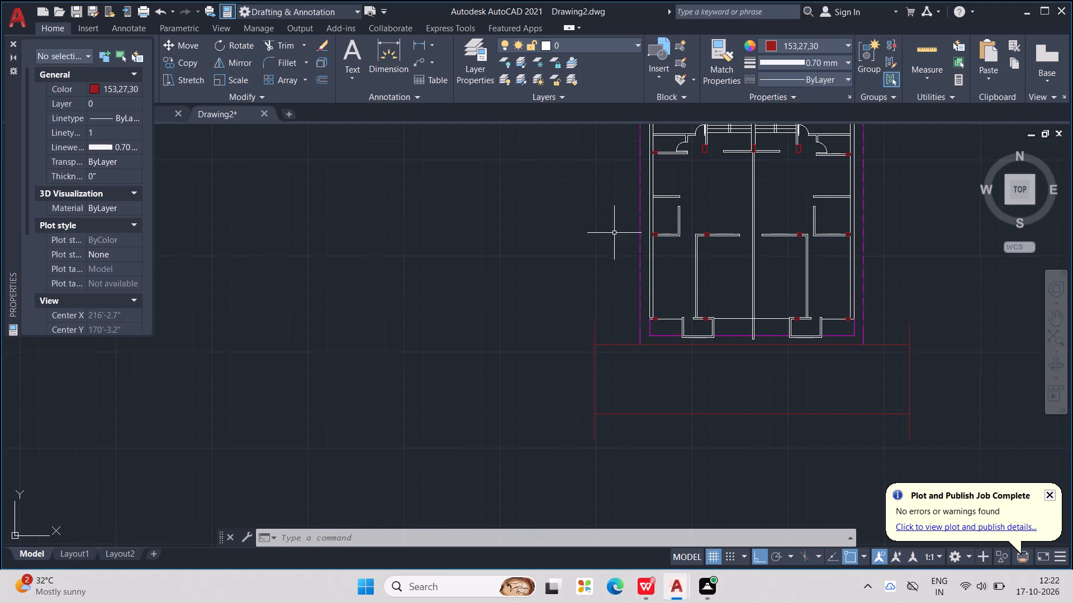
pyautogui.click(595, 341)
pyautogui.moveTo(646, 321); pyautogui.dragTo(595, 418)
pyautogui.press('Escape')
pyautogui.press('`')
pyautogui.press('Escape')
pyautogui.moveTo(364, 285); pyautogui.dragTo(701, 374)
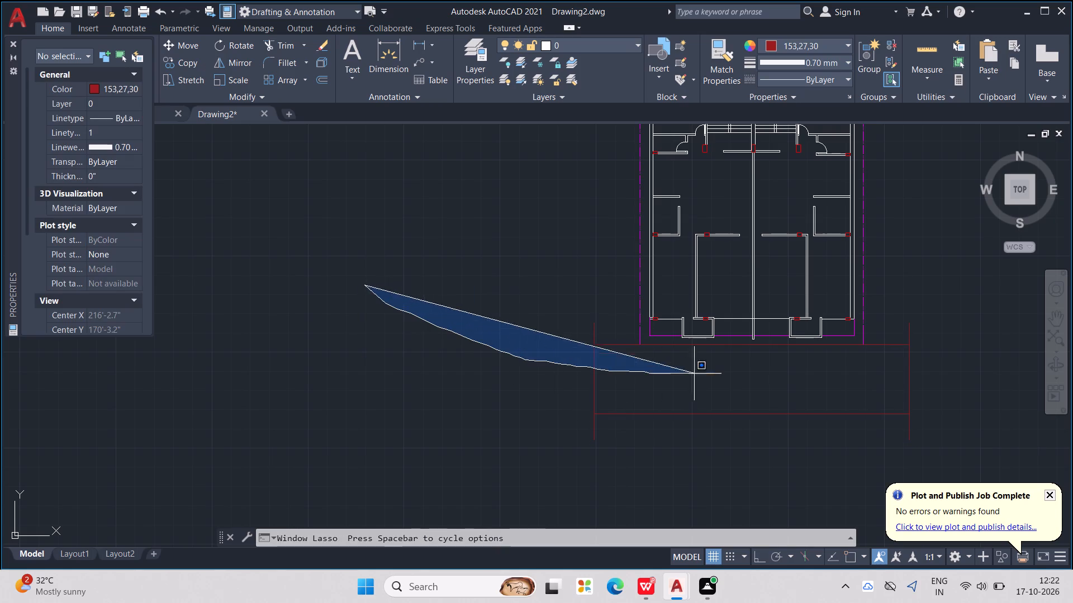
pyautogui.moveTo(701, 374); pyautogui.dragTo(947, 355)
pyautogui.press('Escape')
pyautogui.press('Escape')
# Select the strip's two dark red polylines and the short upper-left end line and set their thickness to 10'.
pyautogui.moveTo(927, 323); pyautogui.dragTo(782, 460)
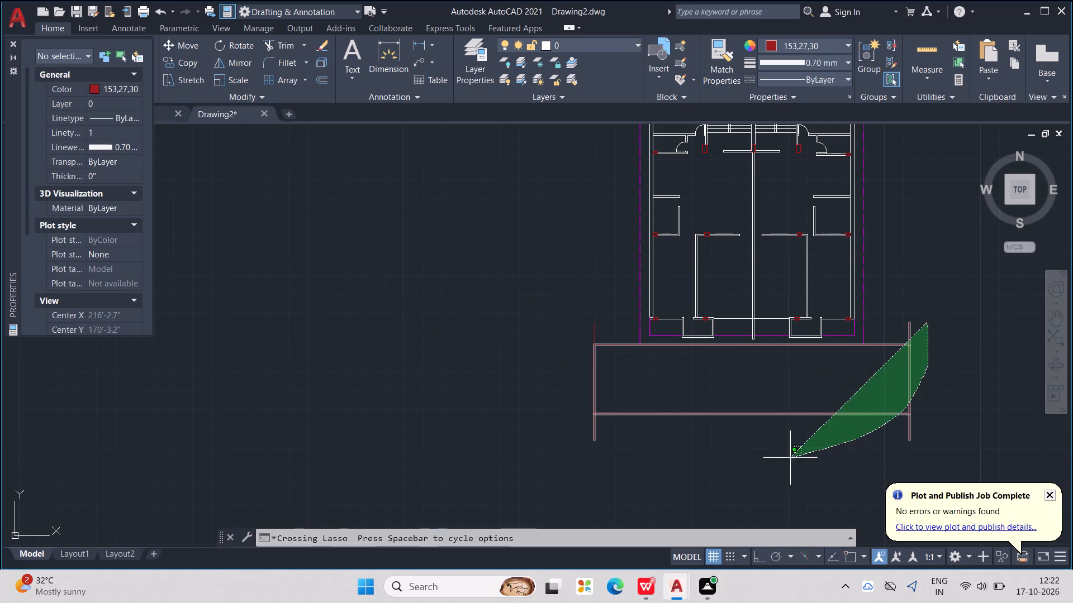
pyautogui.moveTo(782, 460); pyautogui.dragTo(513, 489)
pyautogui.click(597, 327)
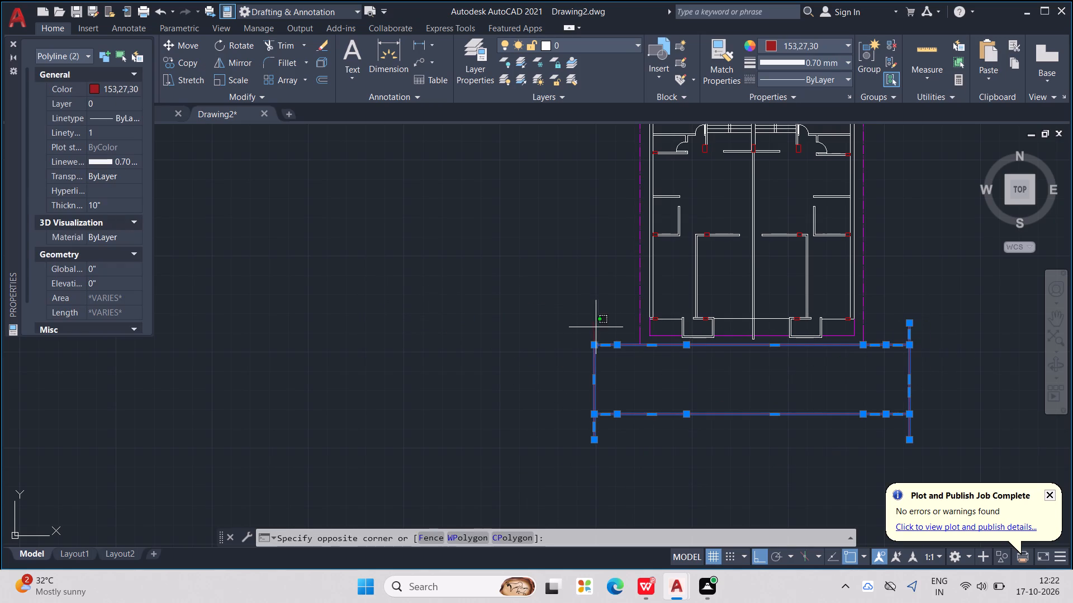
pyautogui.click(592, 328)
pyautogui.rightClick(503, 320)
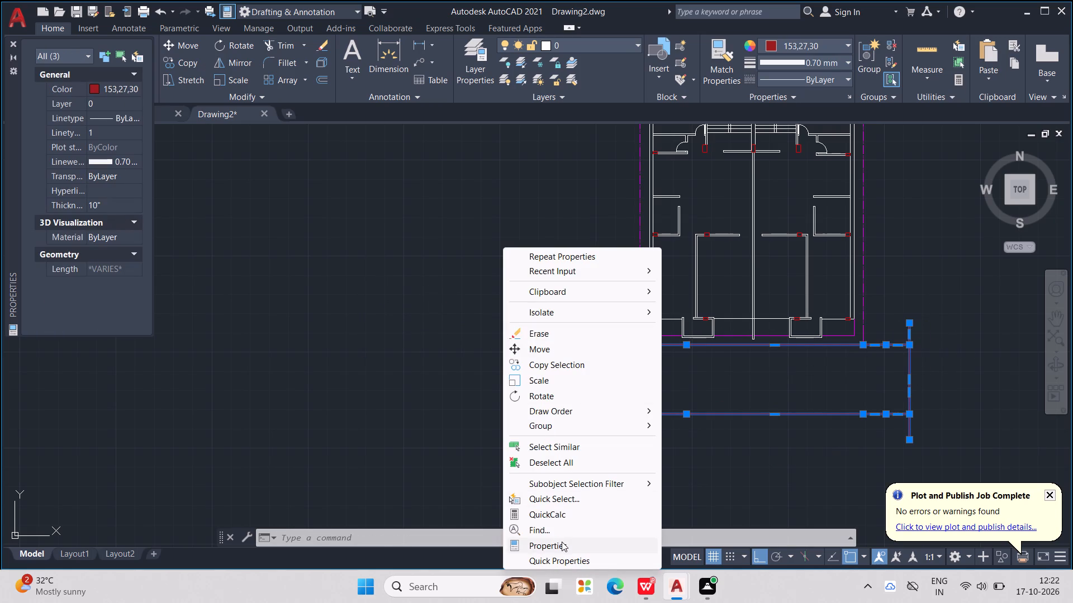
pyautogui.click(562, 542)
pyautogui.moveTo(107, 202); pyautogui.dragTo(107, 202)
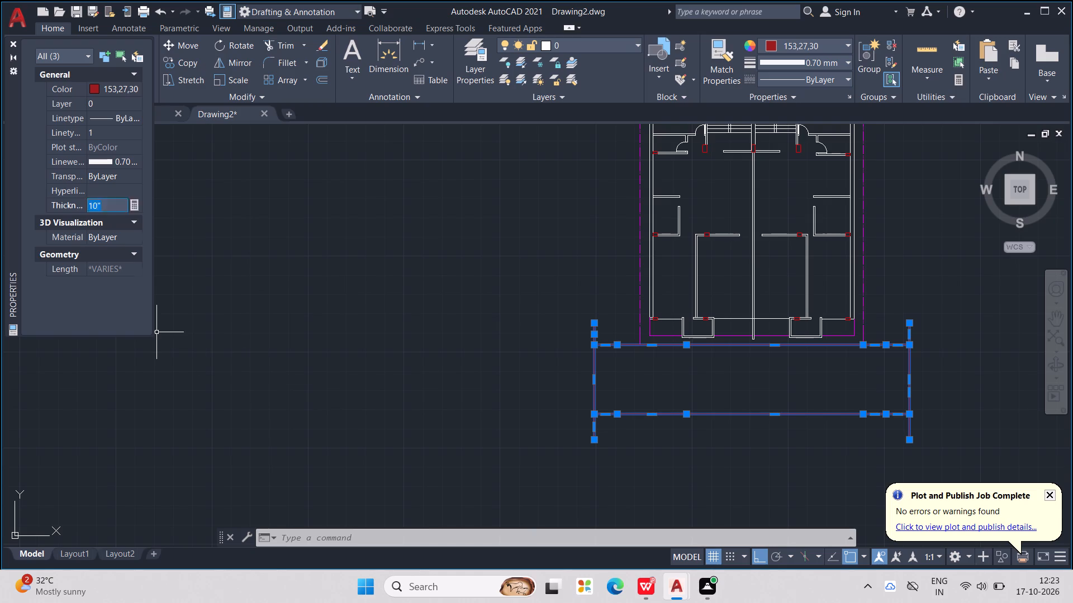
pyautogui.moveTo(107, 202); pyautogui.dragTo(84, 196)
pyautogui.write("10'")
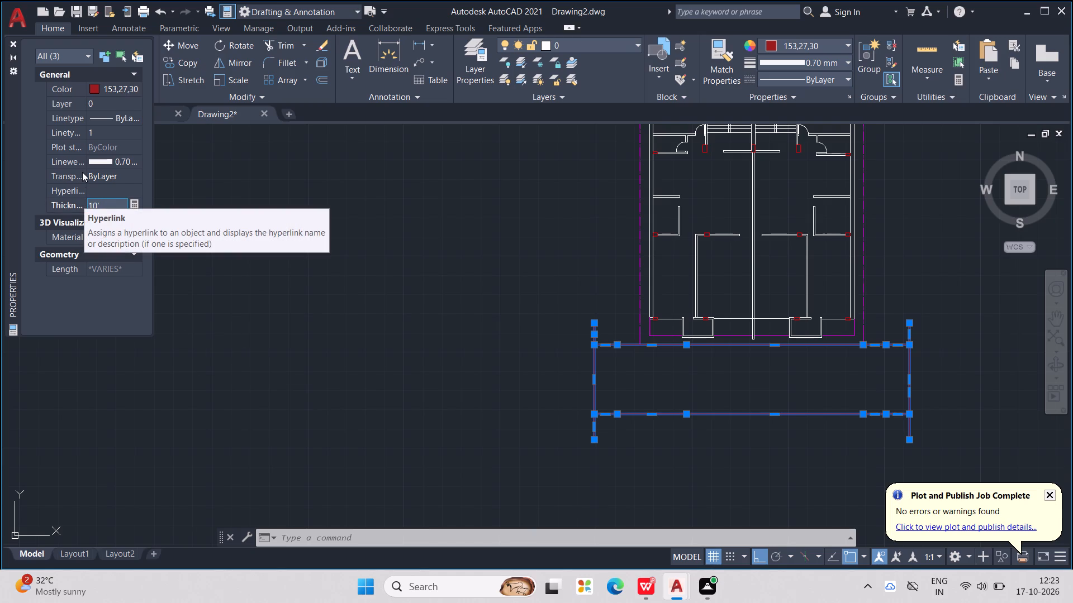
pyautogui.click(96, 189)
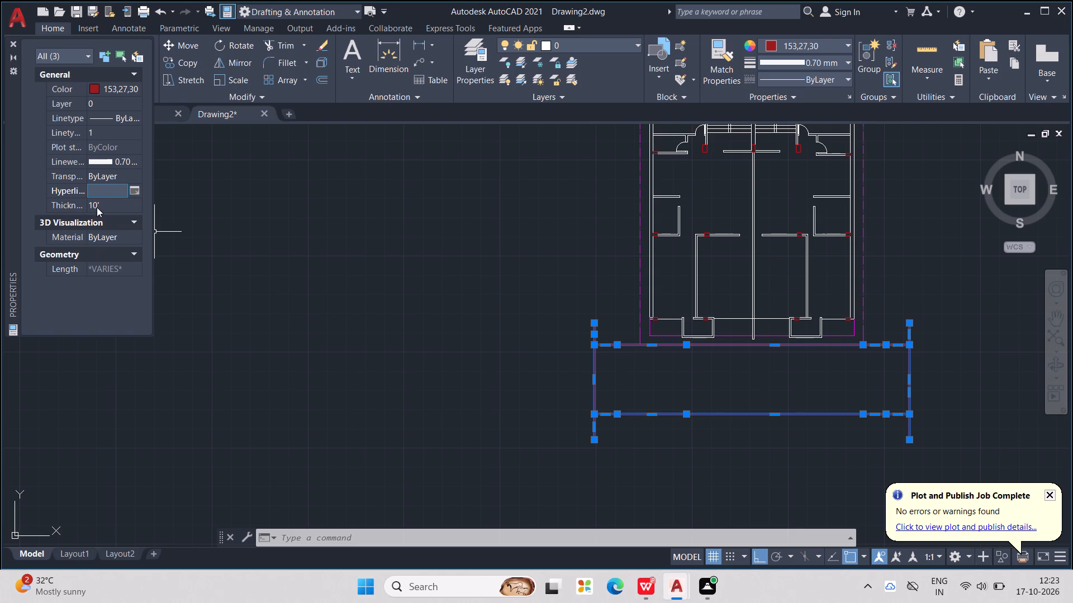
# Set the thickness of the selected dark red strip lines to 100' and clear the selection.
pyautogui.click(100, 207)
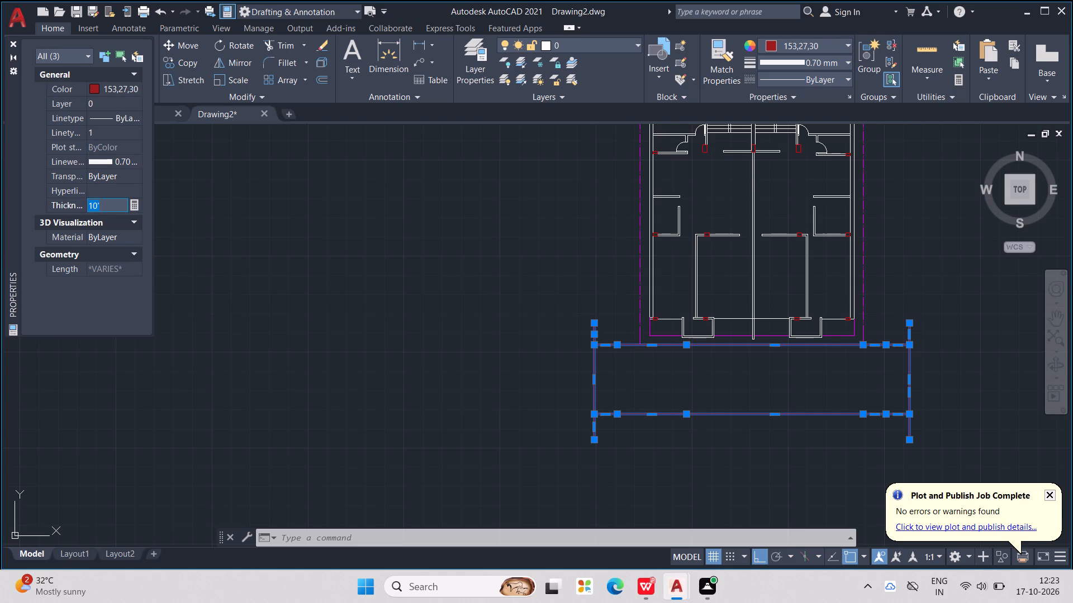
pyautogui.moveTo(105, 212); pyautogui.dragTo(87, 203)
pyautogui.moveTo(87, 203); pyautogui.dragTo(85, 204)
pyautogui.write('100')
pyautogui.press("'")
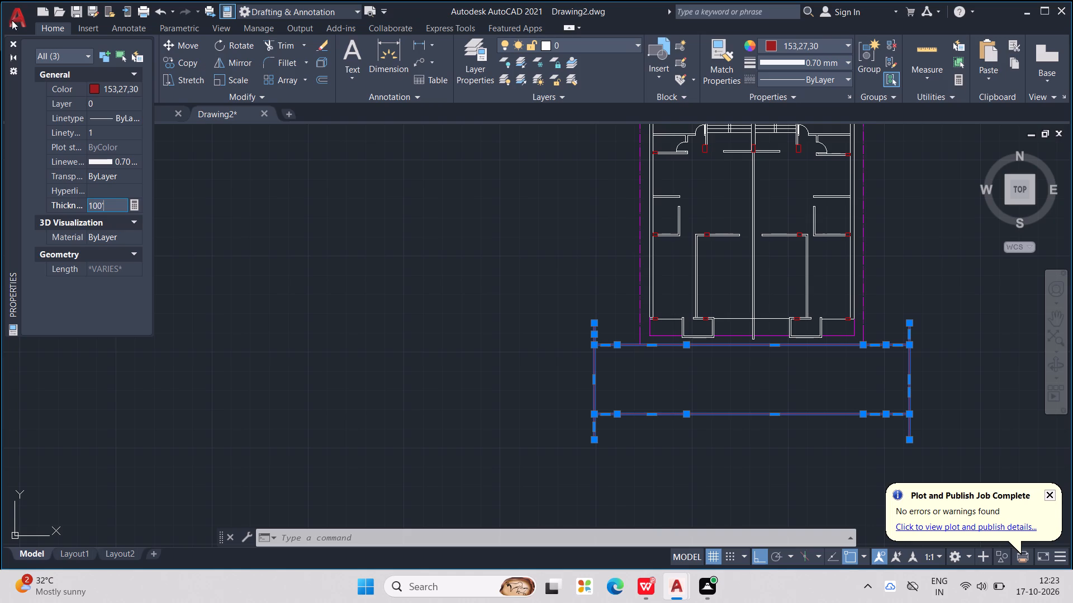
pyautogui.click(130, 175)
pyautogui.click(249, 174)
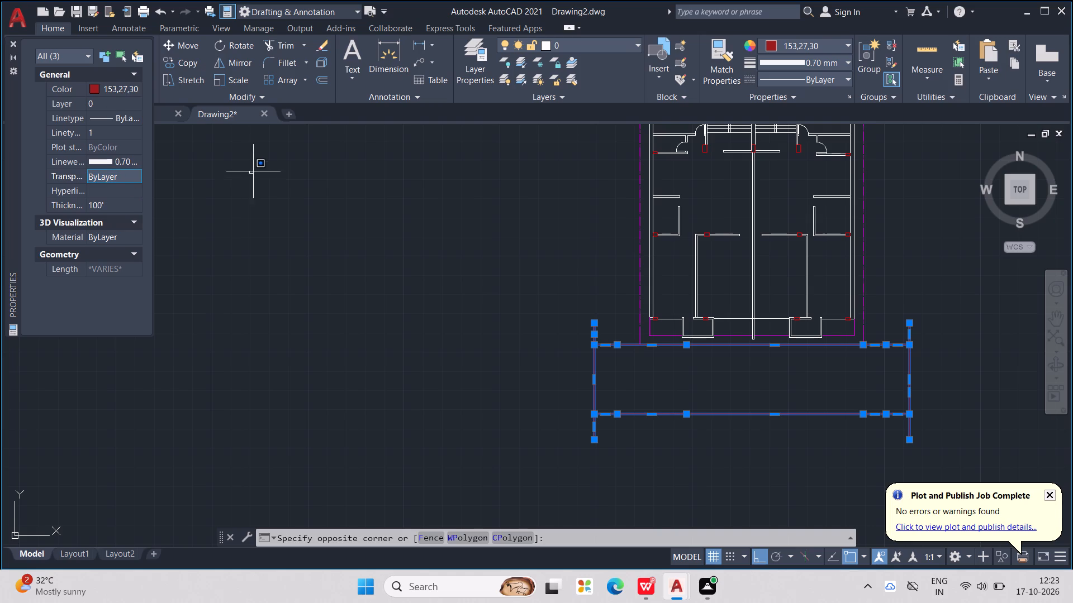
pyautogui.press('Escape')
pyautogui.press('Escape')
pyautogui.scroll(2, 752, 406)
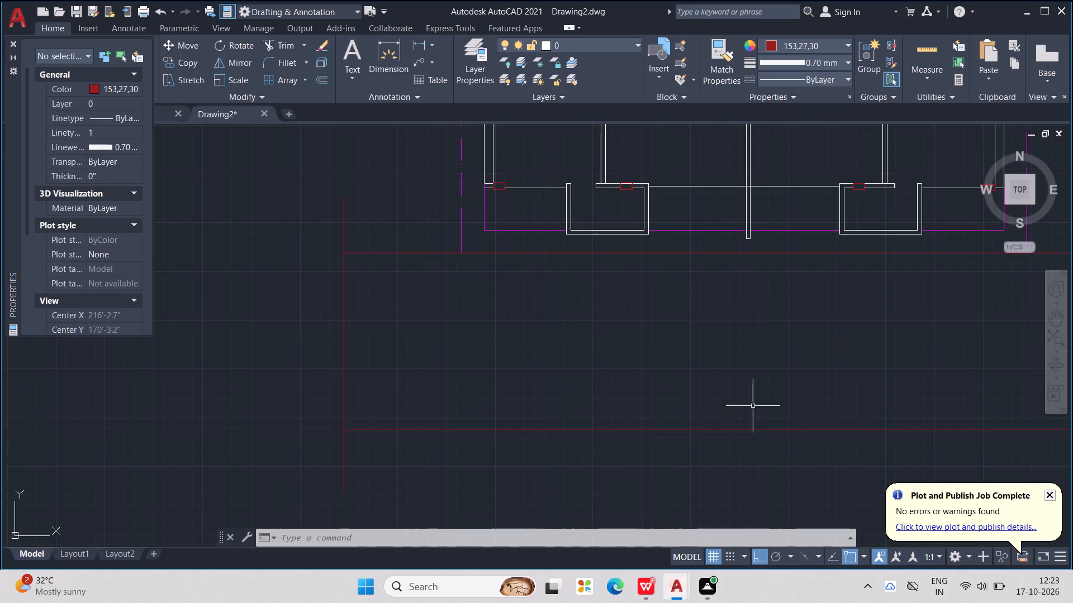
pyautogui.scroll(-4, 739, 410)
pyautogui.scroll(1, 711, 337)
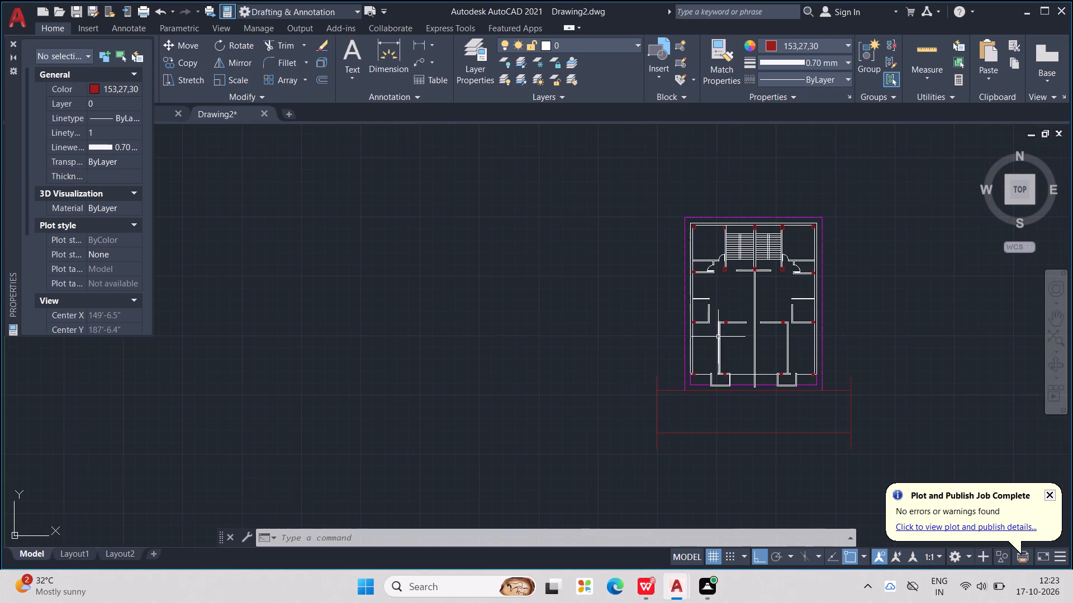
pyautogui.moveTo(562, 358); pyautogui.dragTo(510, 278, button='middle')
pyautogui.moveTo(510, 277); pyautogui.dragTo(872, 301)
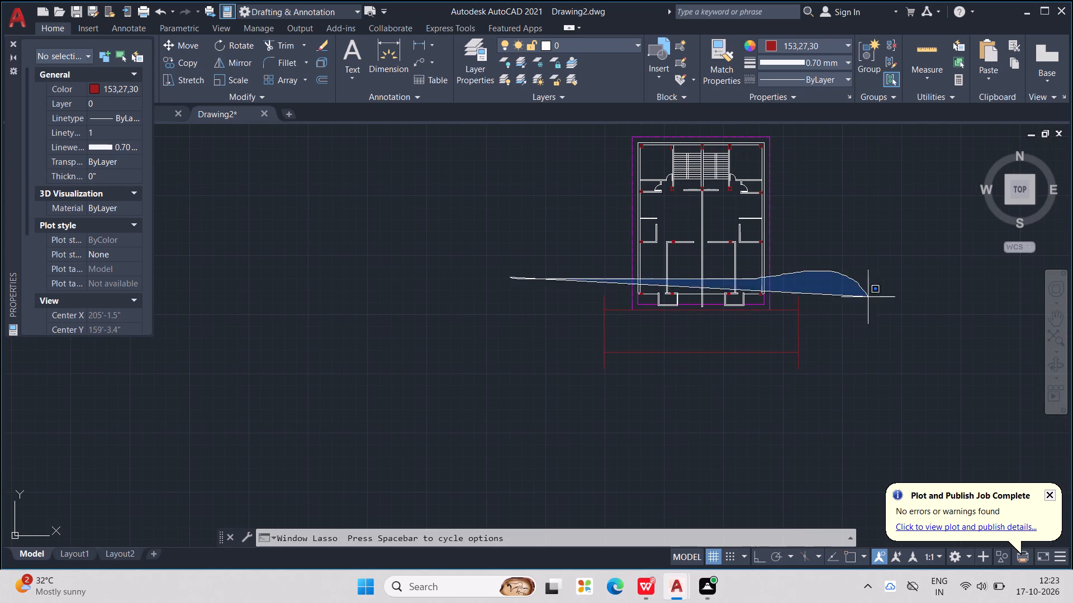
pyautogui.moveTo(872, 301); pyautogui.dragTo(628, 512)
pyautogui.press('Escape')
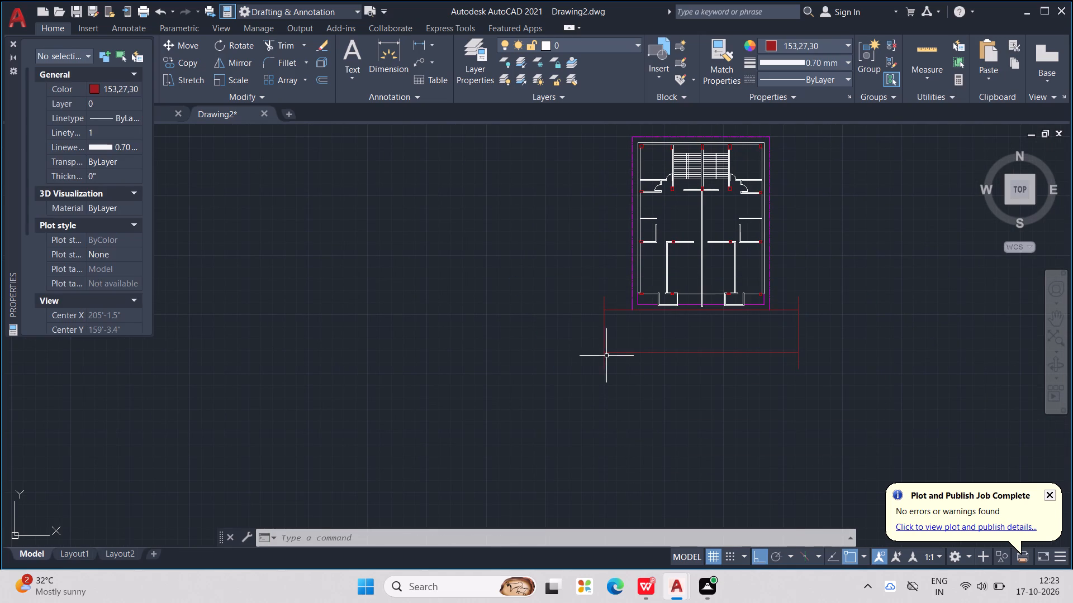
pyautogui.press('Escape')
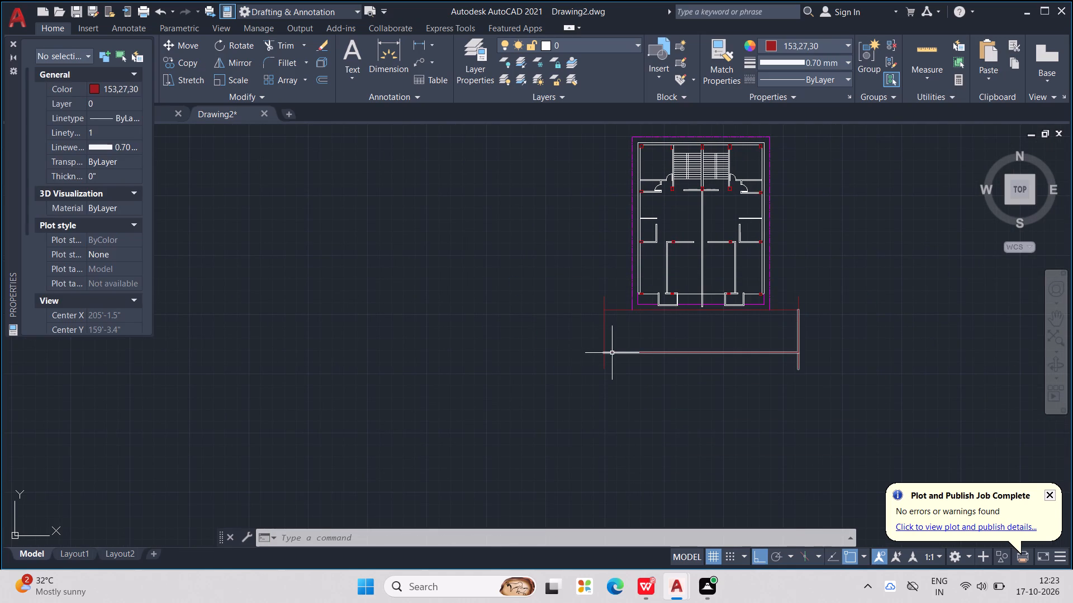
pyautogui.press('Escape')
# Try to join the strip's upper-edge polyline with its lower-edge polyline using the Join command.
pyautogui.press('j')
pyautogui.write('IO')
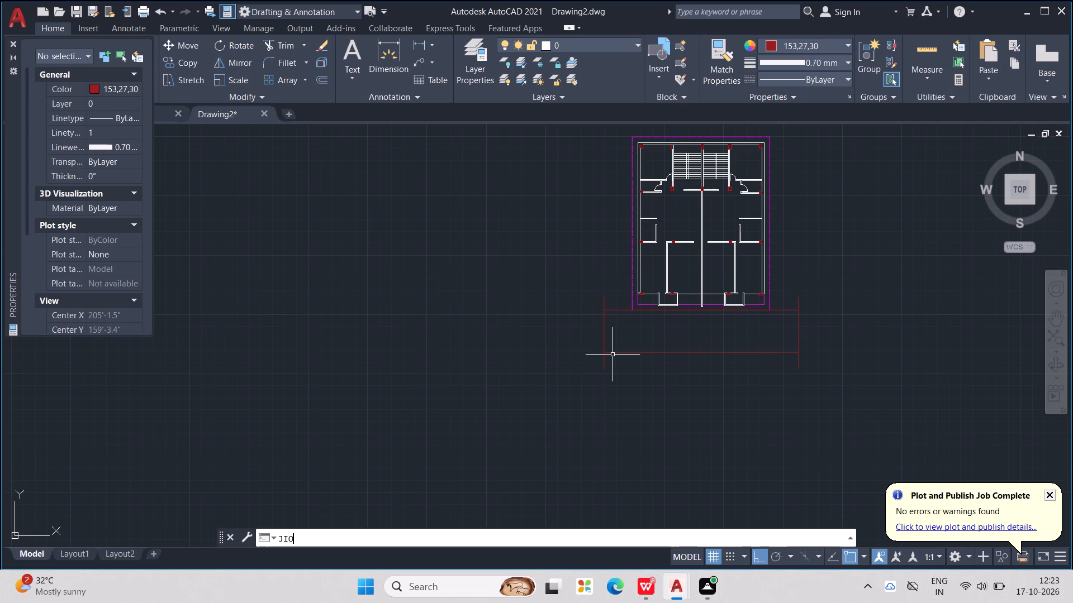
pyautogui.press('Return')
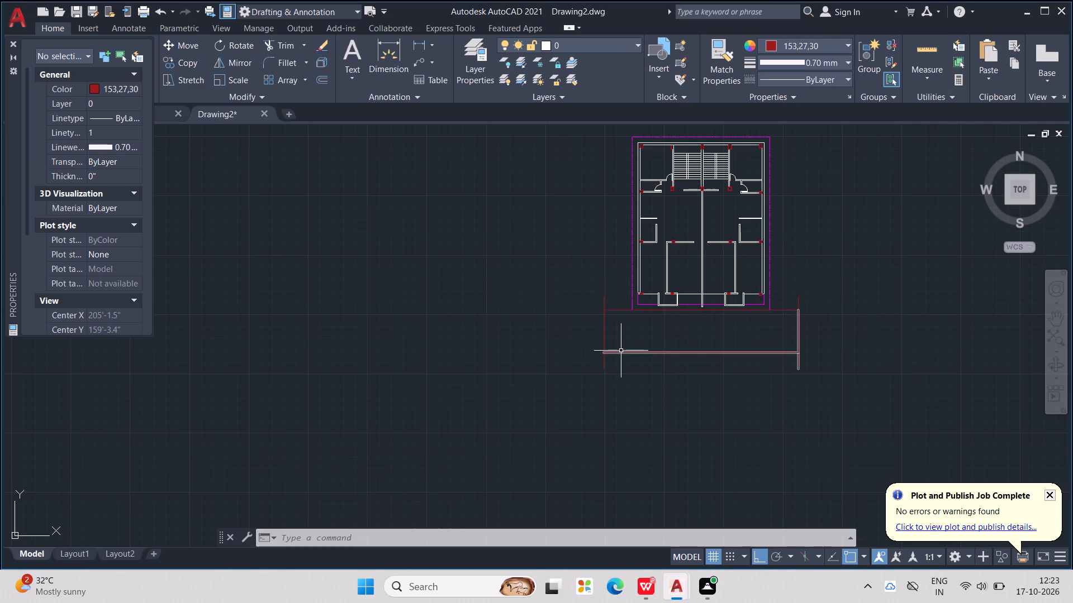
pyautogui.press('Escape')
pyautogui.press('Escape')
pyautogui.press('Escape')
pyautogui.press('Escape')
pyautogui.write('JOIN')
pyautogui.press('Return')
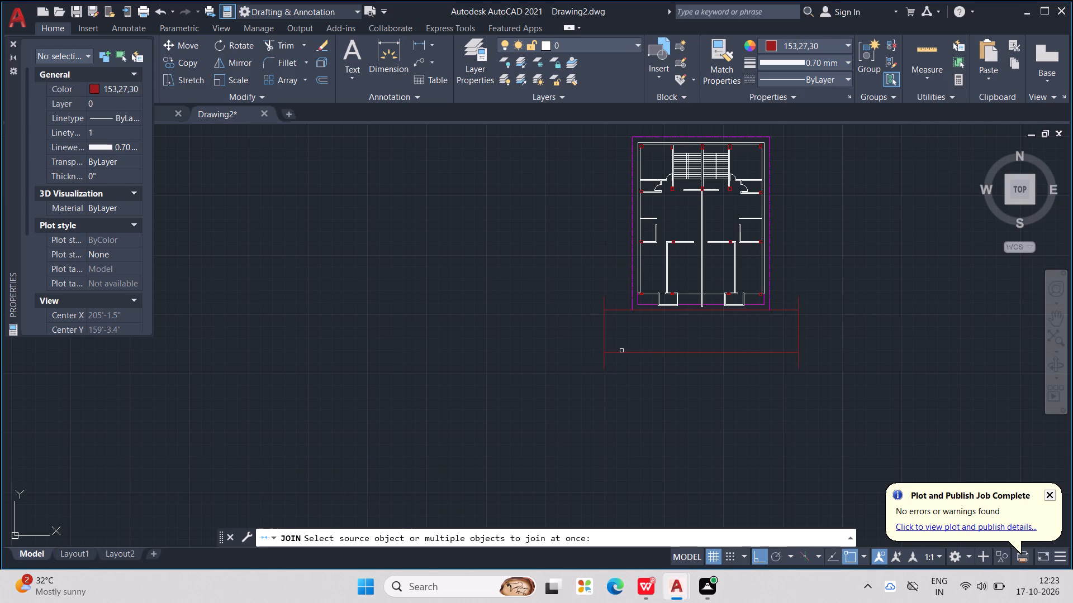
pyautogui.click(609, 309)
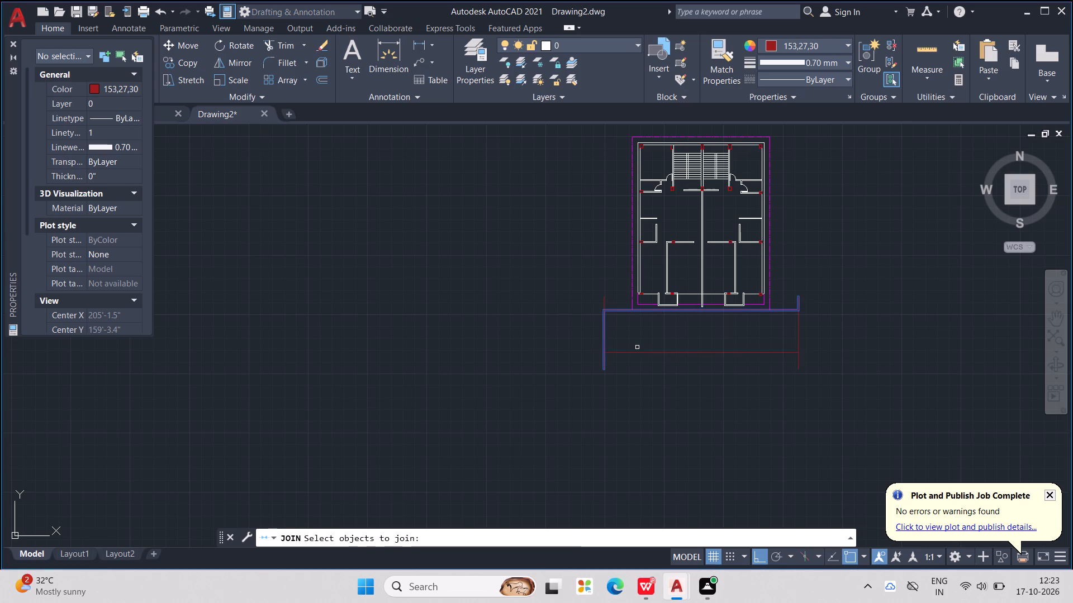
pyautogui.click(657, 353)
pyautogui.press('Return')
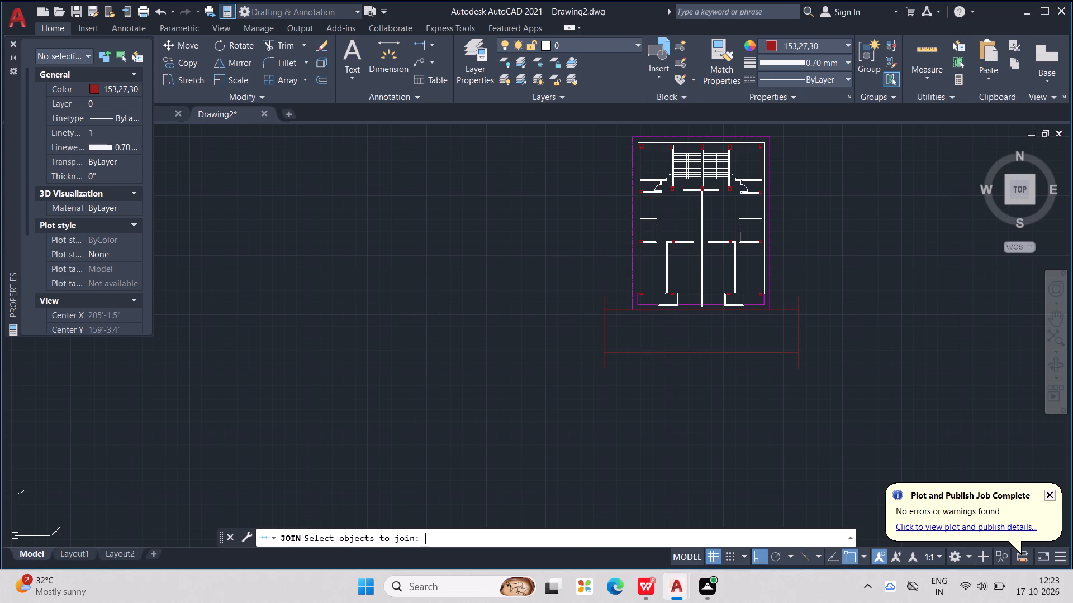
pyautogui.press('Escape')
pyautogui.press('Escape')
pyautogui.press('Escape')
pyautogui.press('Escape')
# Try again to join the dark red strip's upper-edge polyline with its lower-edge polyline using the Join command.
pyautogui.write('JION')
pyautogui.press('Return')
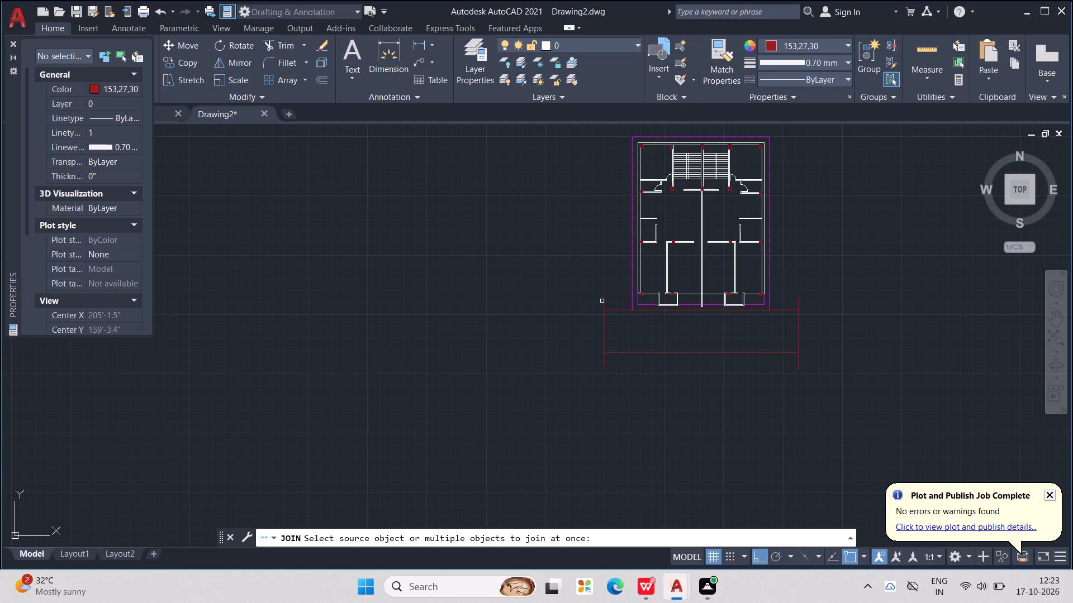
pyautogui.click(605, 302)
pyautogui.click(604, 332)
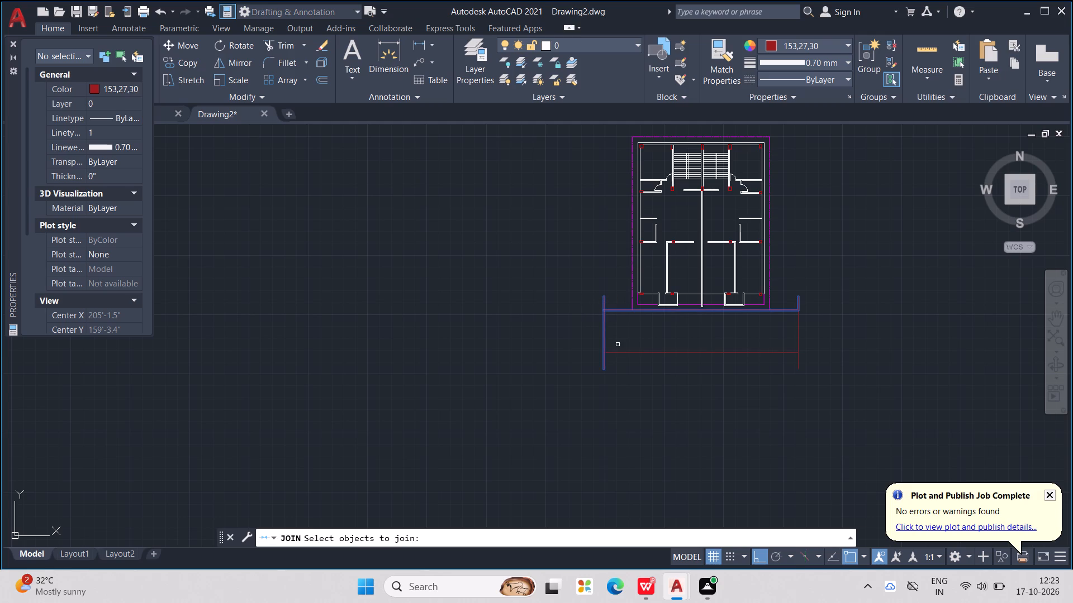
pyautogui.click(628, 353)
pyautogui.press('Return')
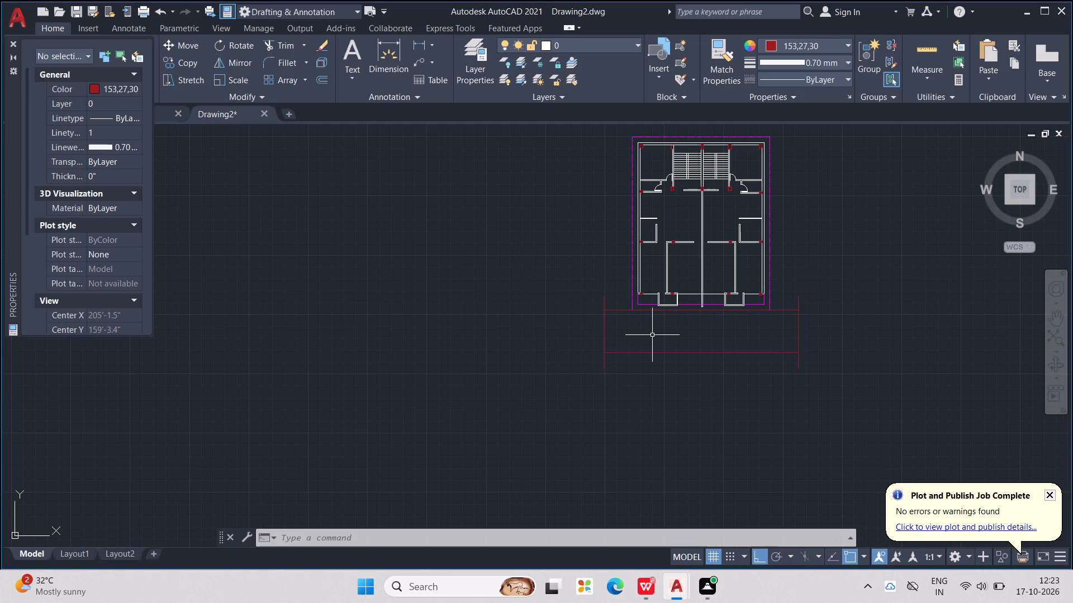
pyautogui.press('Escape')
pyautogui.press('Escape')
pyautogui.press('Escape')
# Select the strip's two dark red polylines and the short upper-left end line and set their lineweight to ByLayer.
pyautogui.click(605, 310)
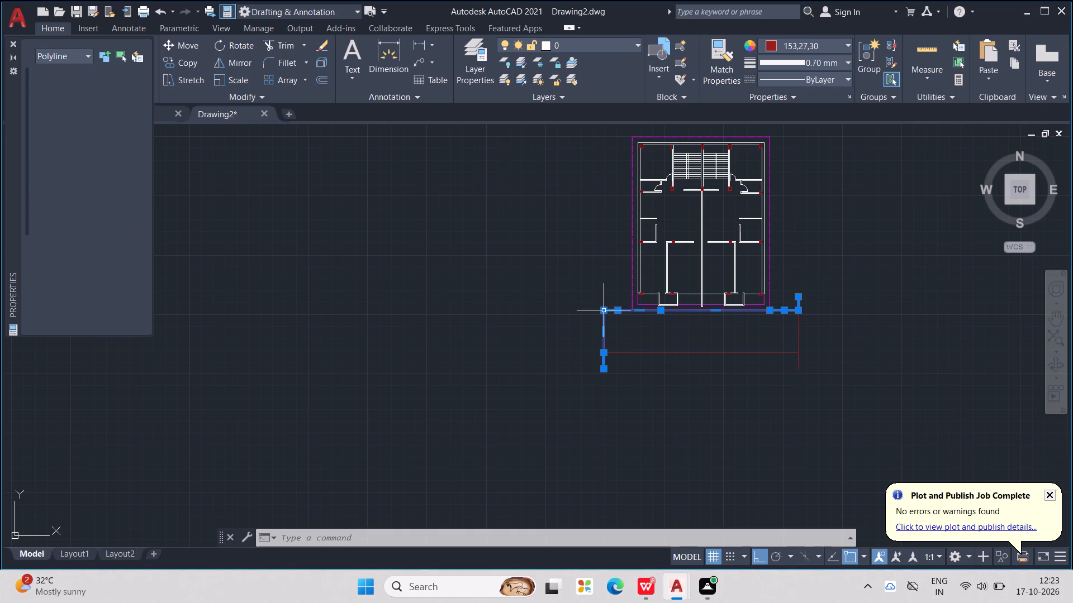
pyautogui.click(639, 352)
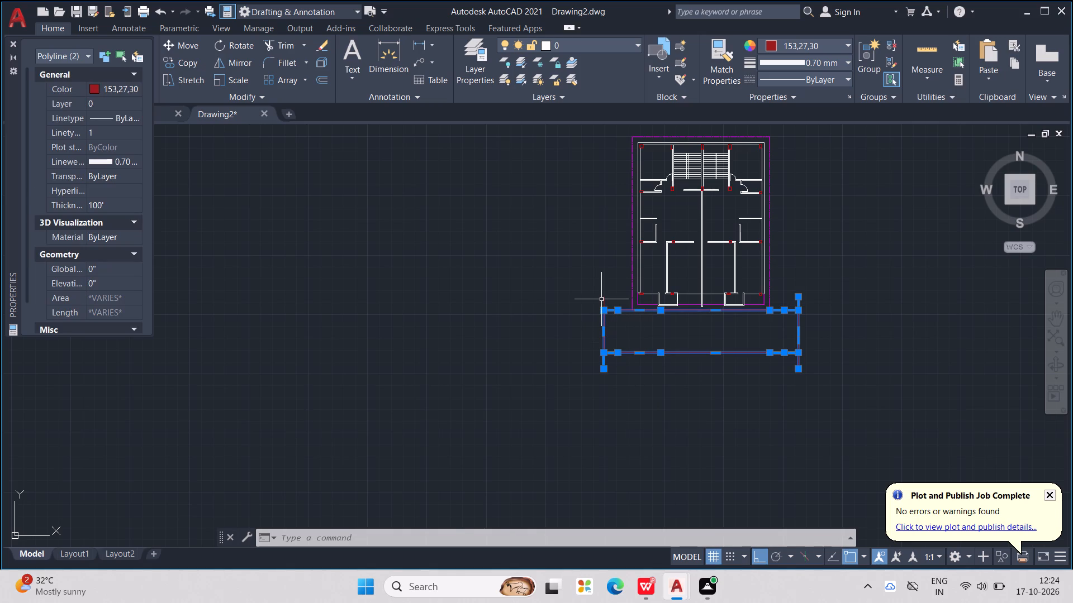
pyautogui.click(601, 299)
pyautogui.click(601, 299)
pyautogui.click(605, 299)
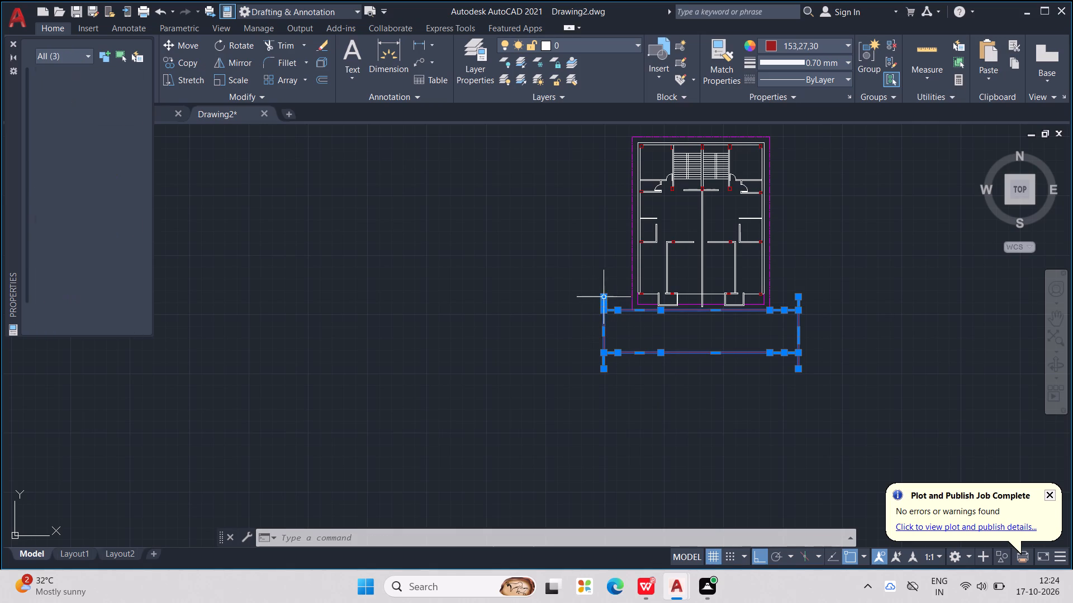
pyautogui.rightClick(558, 298)
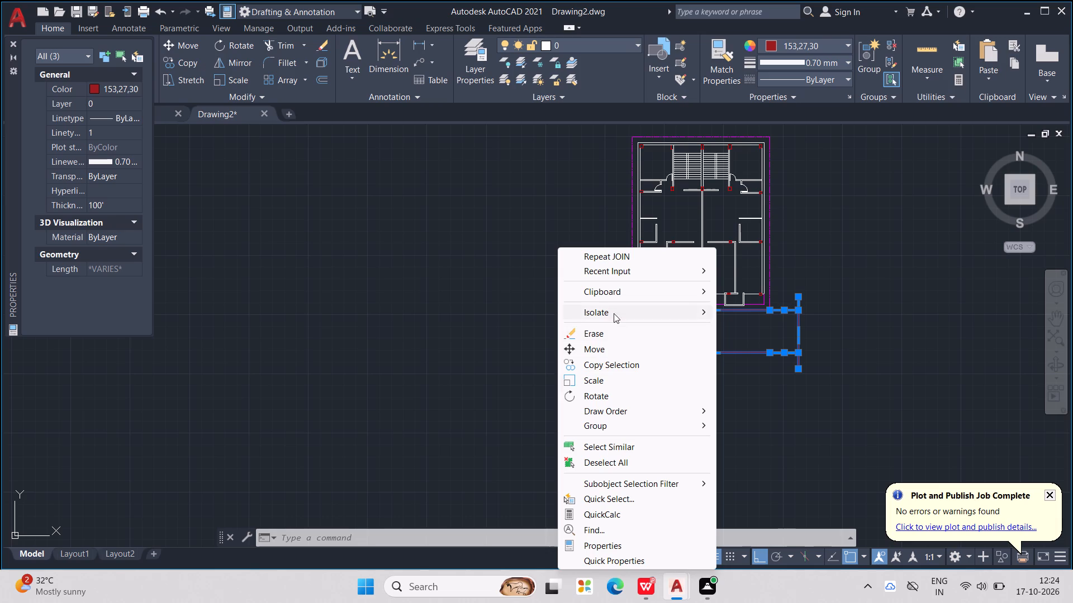
pyautogui.click(621, 543)
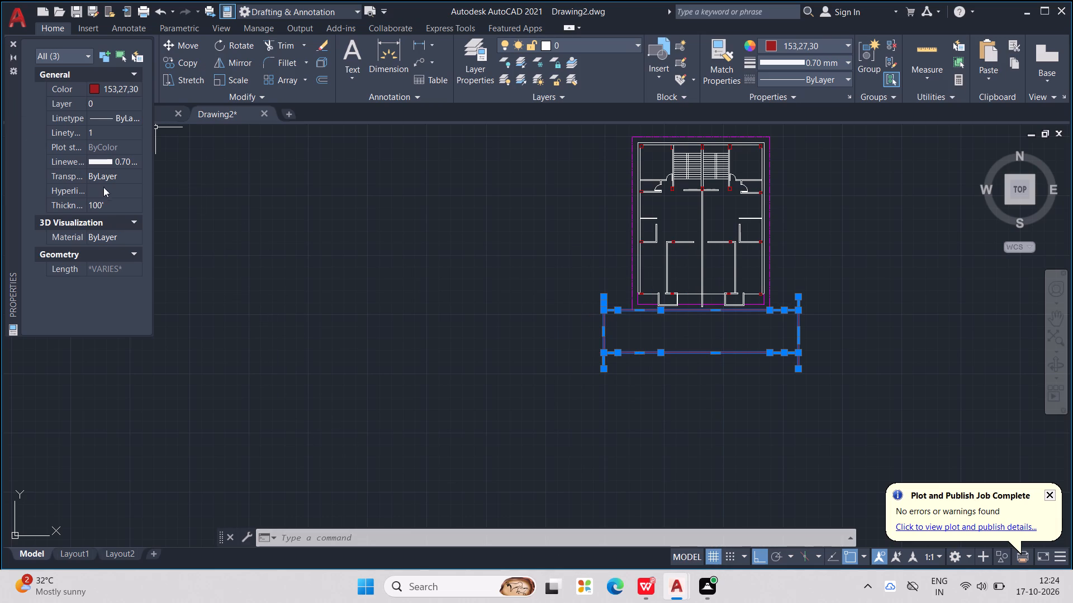
pyautogui.click(112, 207)
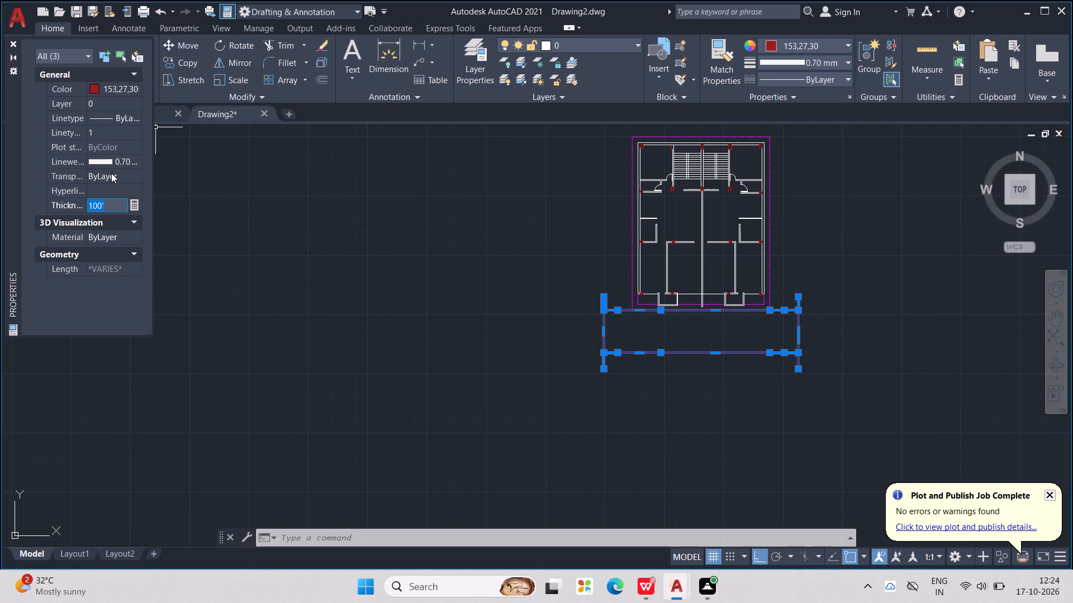
pyautogui.click(111, 173)
pyautogui.click(118, 167)
pyautogui.click(129, 163)
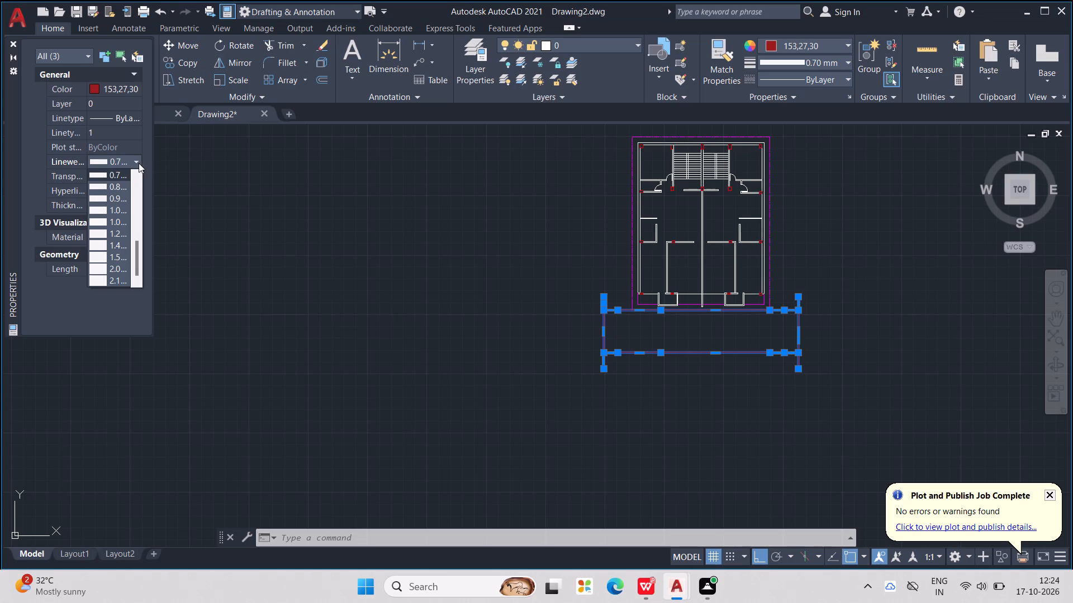
pyautogui.scroll(10, 128, 170)
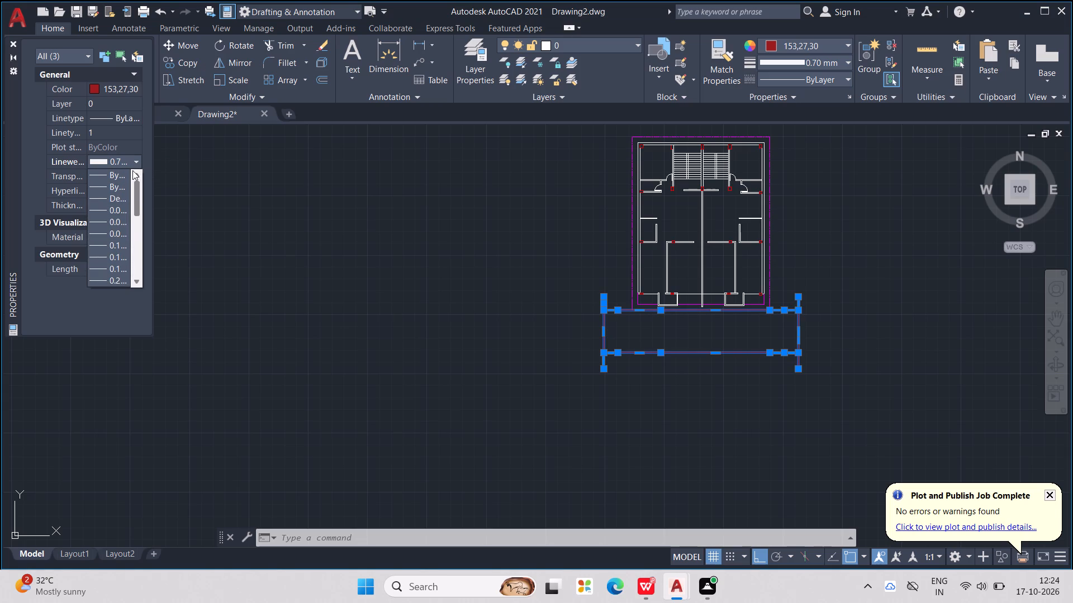
pyautogui.scroll(5, 132, 170)
pyautogui.click(116, 172)
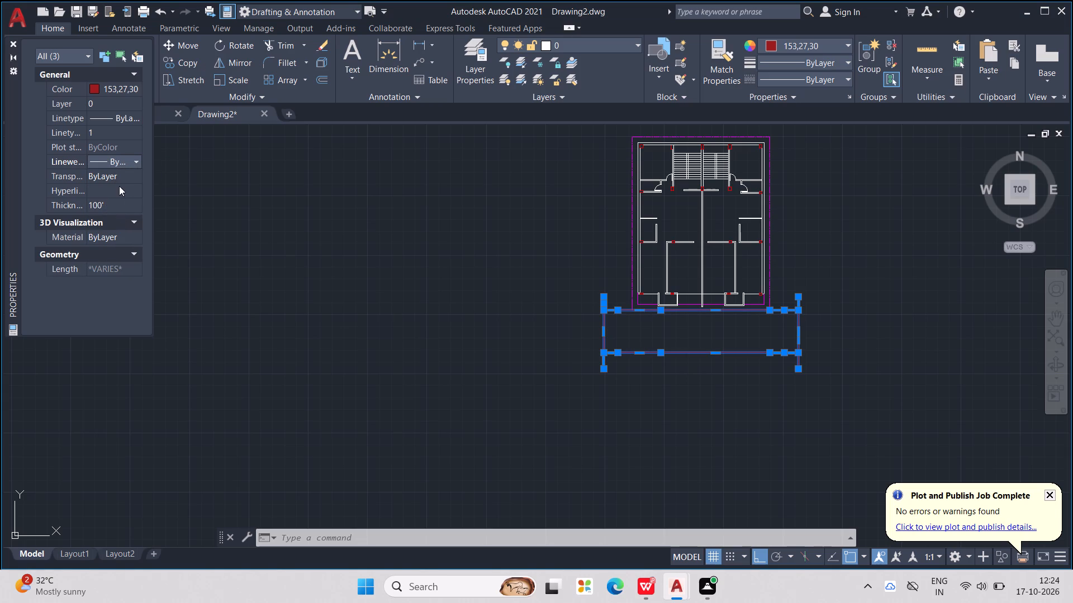
# Set the thickness of the selected dark red strip lines to 10' and clear the selection.
pyautogui.click(118, 118)
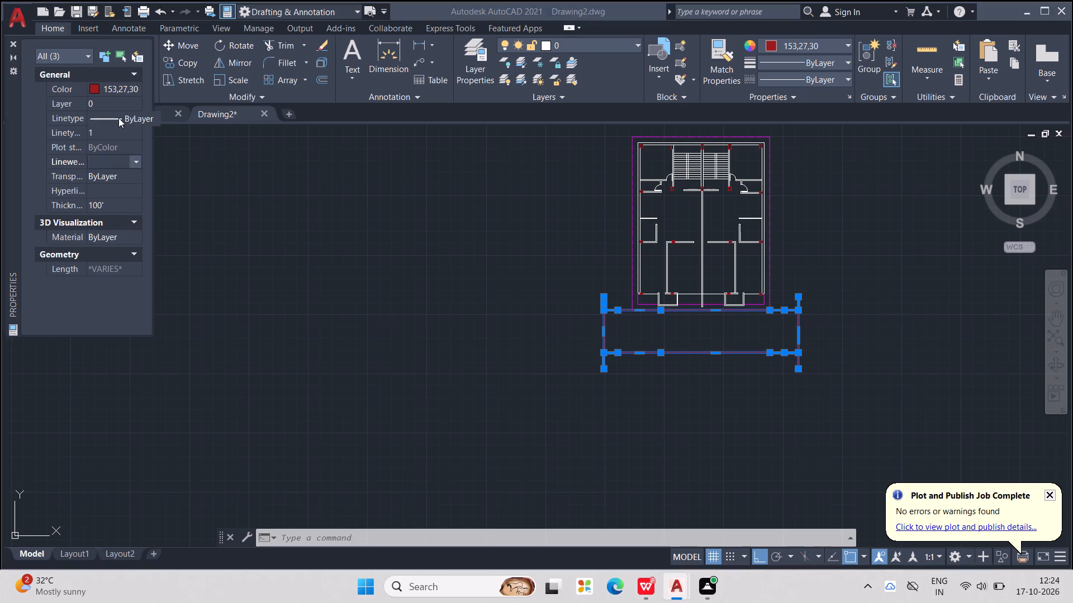
pyautogui.click(113, 208)
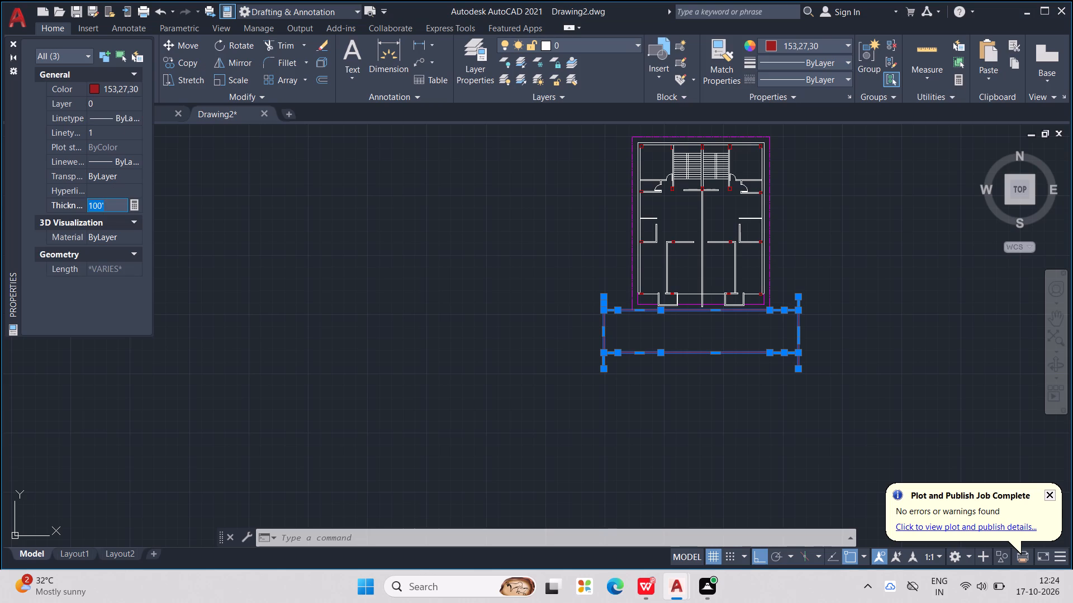
pyautogui.write('10')
pyautogui.press("'")
pyautogui.click(115, 184)
pyautogui.click(118, 170)
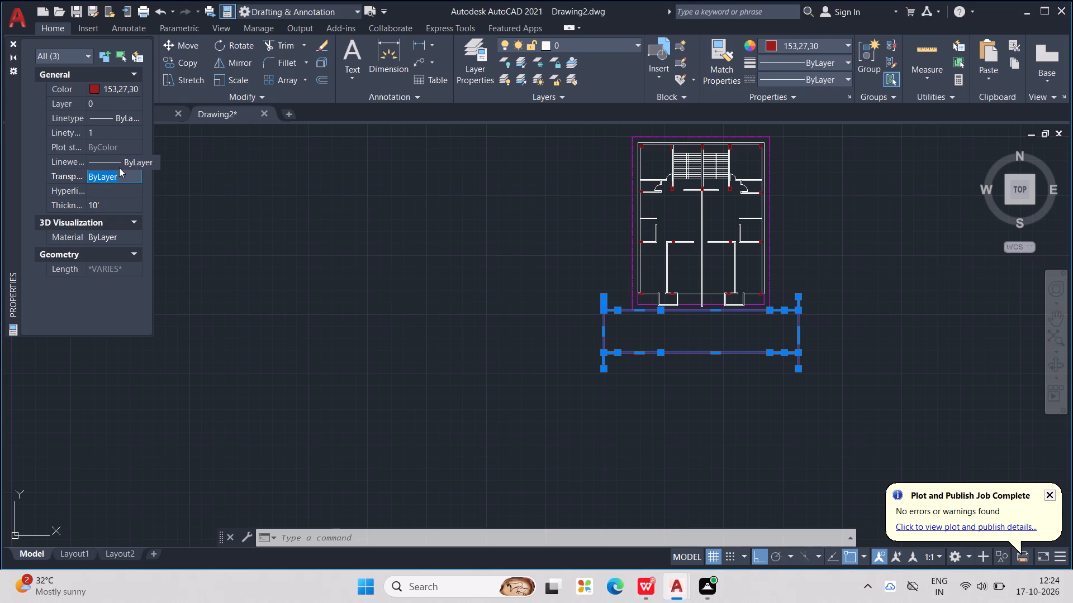
pyautogui.press('Escape')
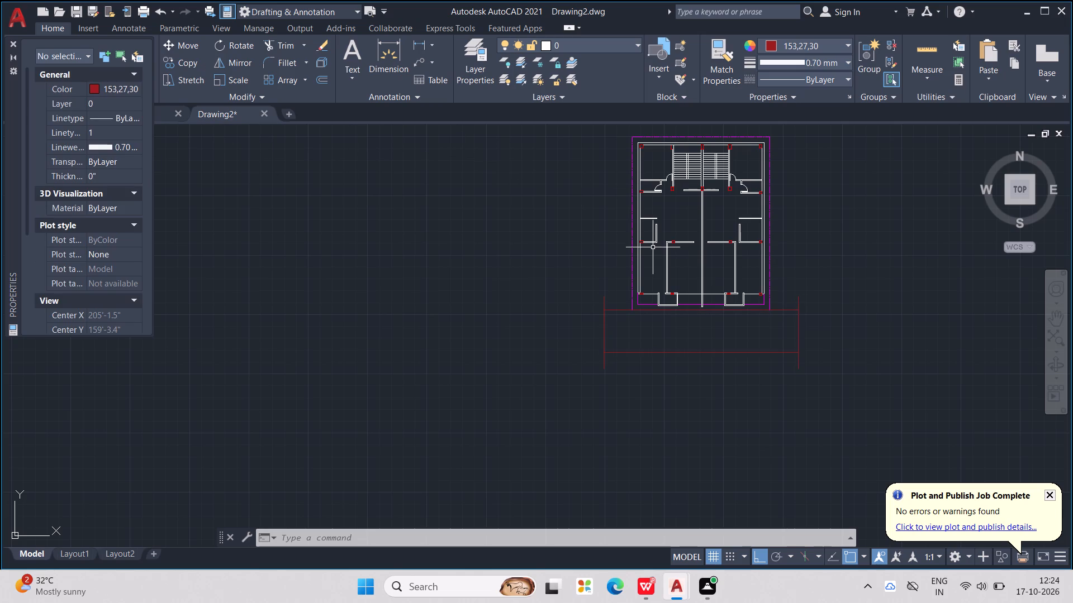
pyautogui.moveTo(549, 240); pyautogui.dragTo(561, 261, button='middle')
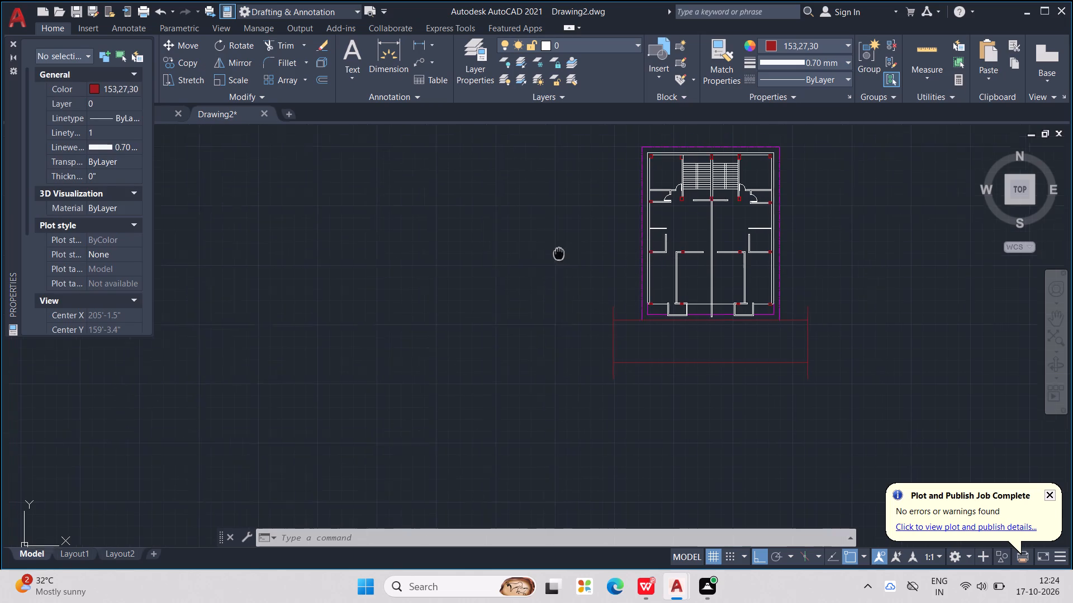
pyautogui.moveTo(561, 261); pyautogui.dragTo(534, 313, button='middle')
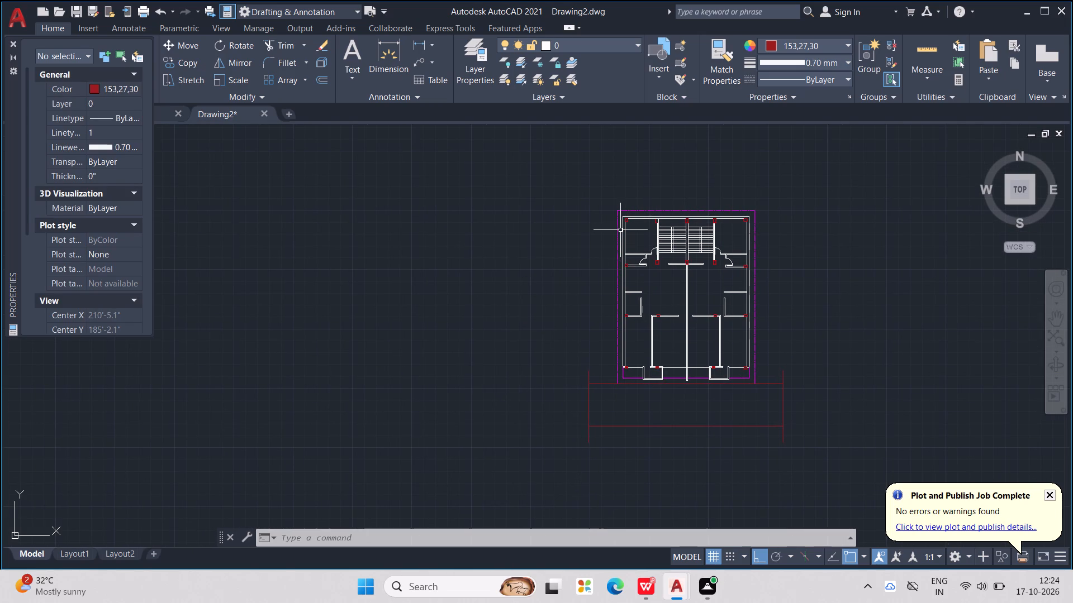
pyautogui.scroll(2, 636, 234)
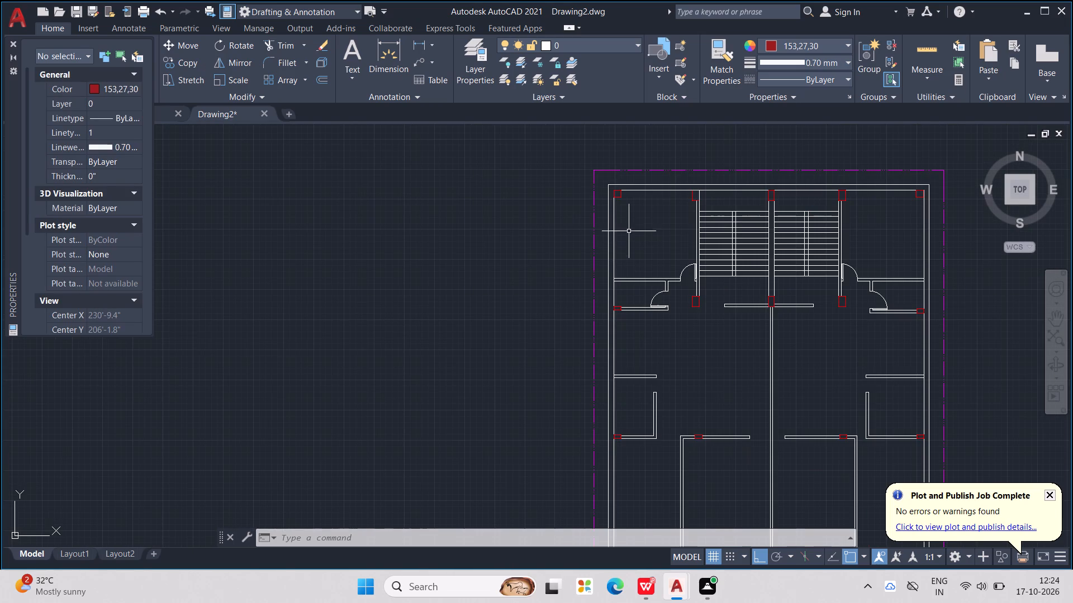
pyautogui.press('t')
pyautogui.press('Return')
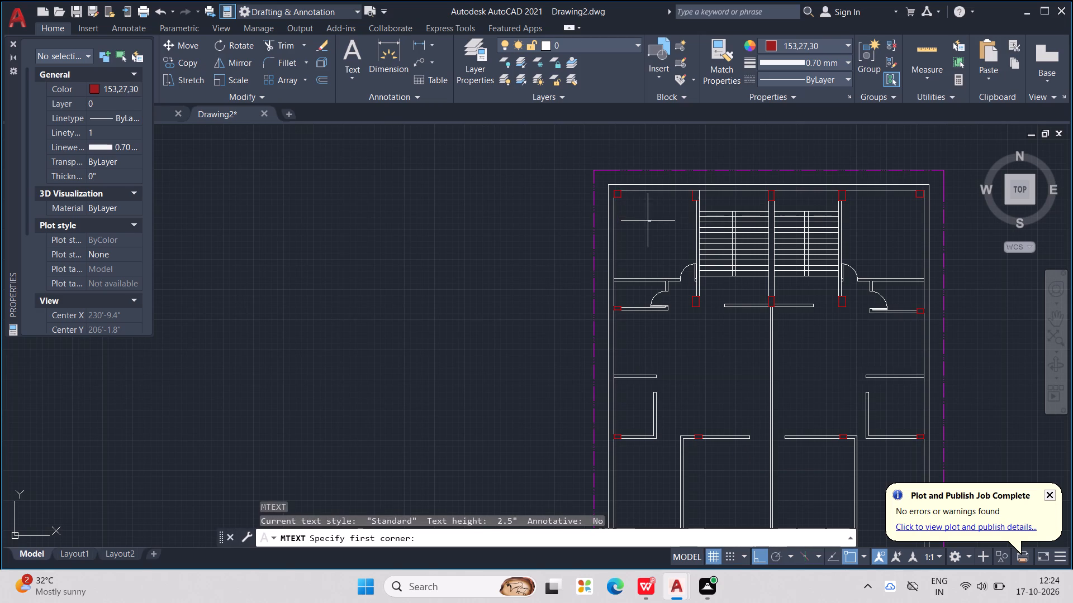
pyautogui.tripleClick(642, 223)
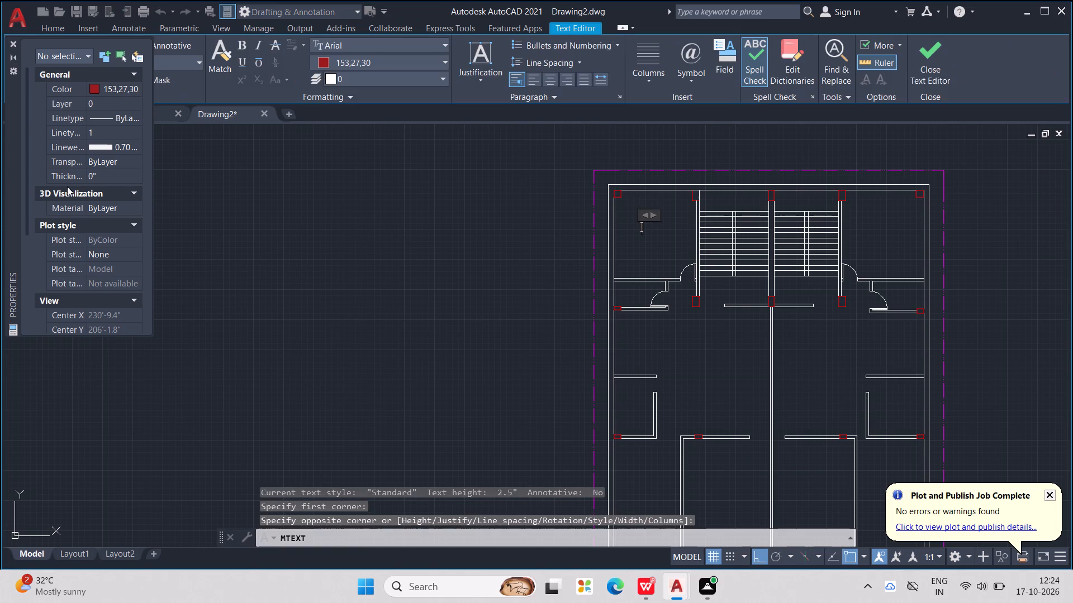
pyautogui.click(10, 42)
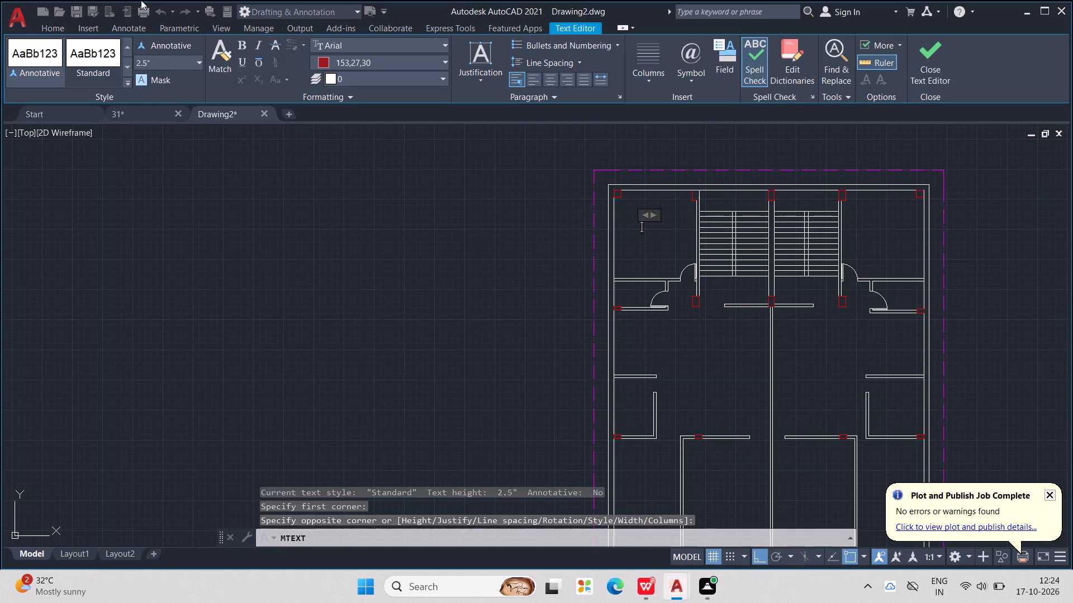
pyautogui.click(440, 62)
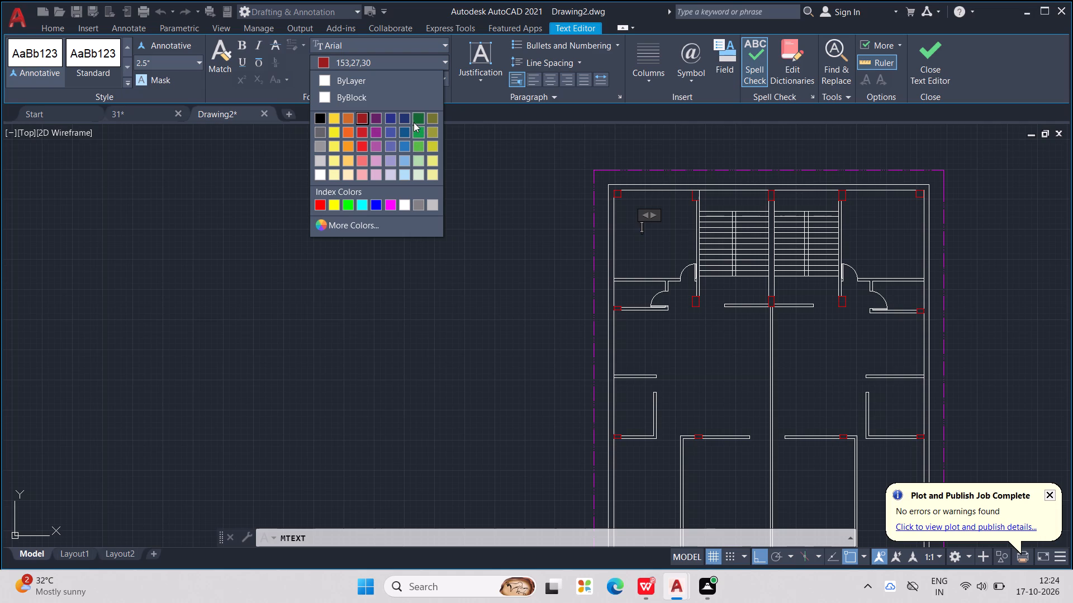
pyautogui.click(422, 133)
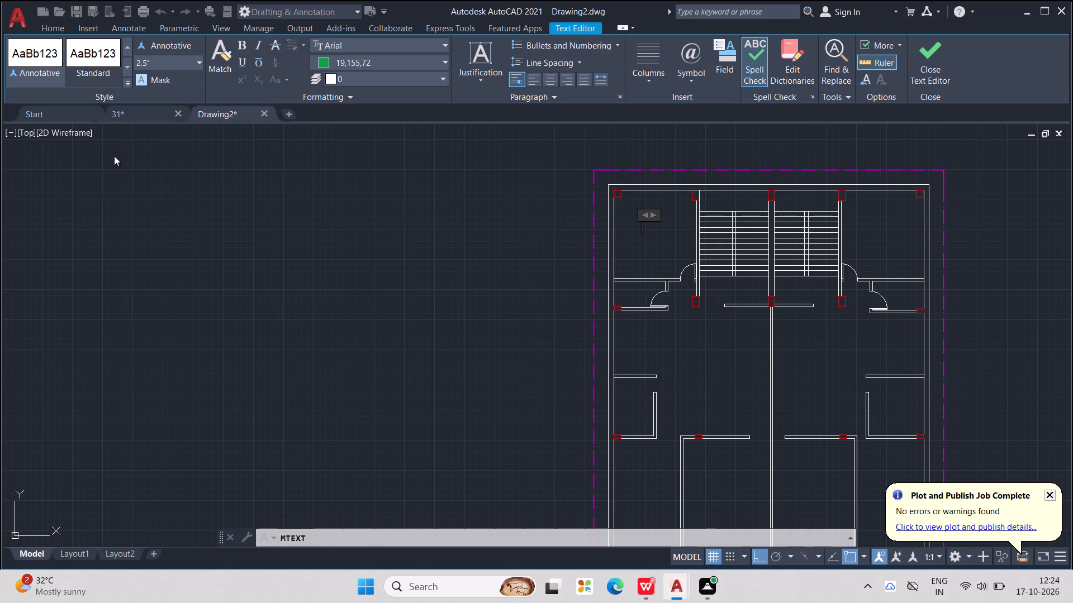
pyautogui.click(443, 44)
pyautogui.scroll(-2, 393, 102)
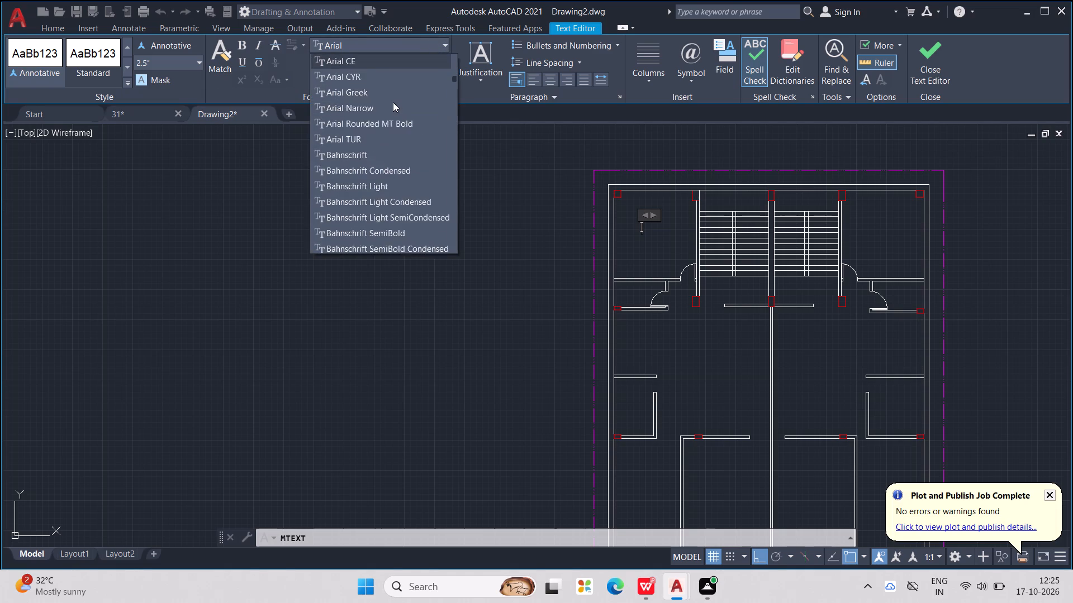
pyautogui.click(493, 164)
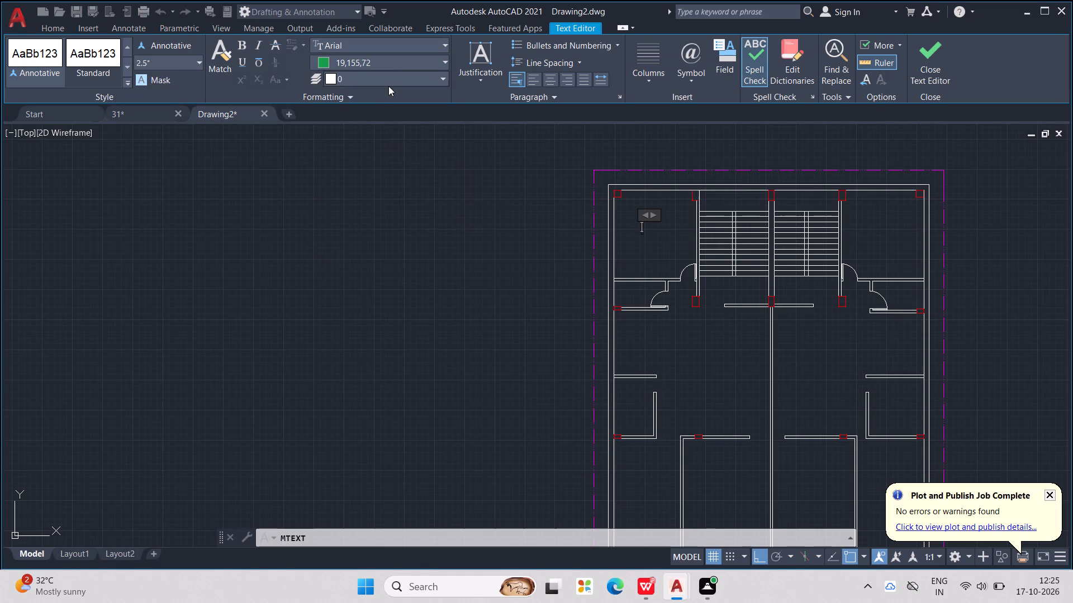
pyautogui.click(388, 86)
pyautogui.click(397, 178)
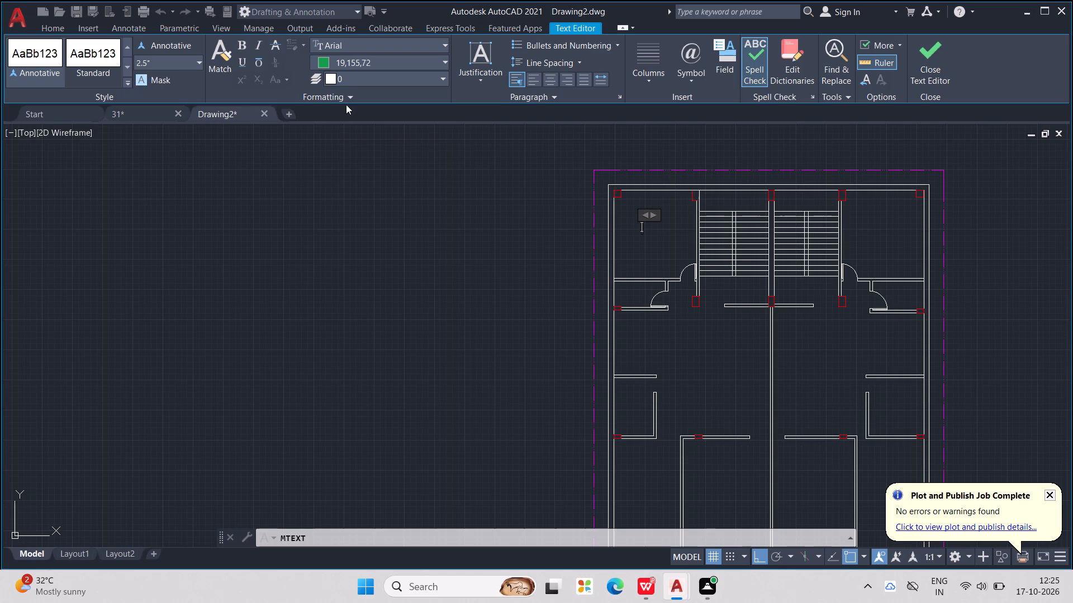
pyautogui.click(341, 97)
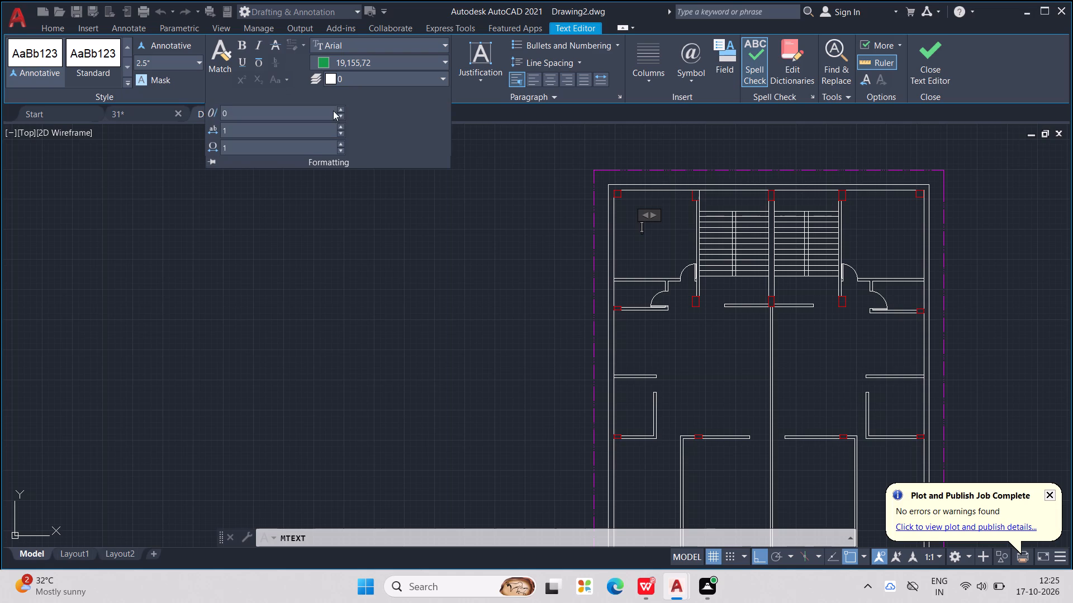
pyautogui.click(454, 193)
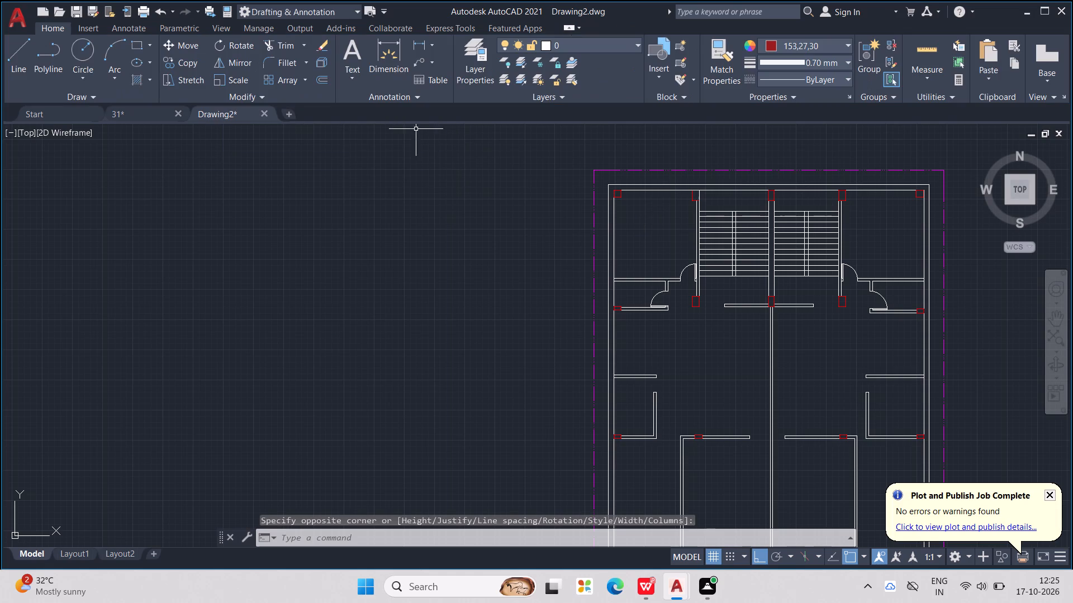
# Start a multiline text in the upper-left room of the plan and set its color to green 19,155,72.
pyautogui.press('t')
pyautogui.press('Return')
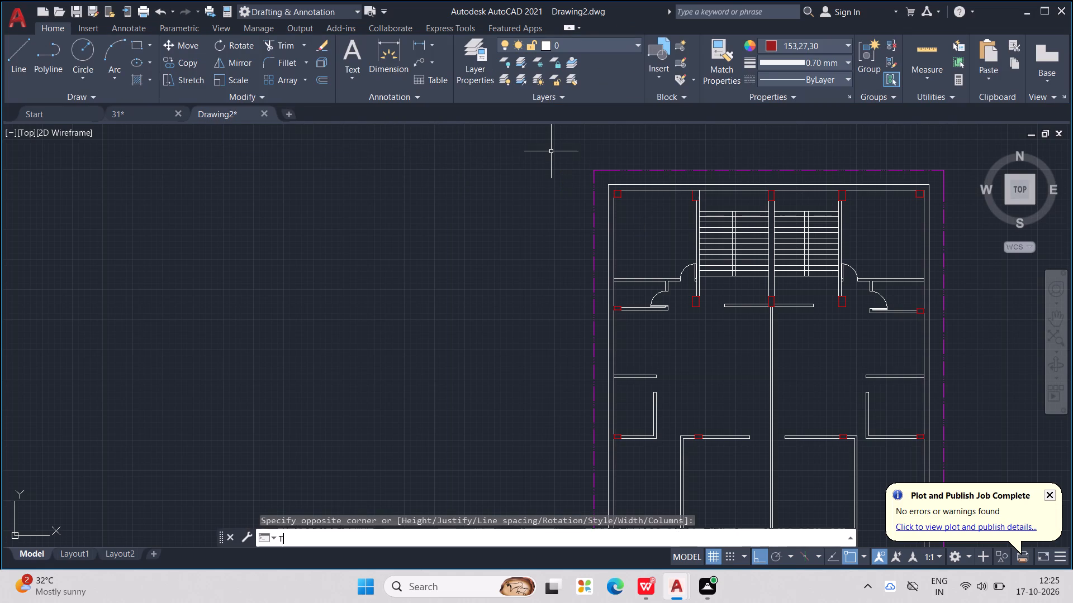
pyautogui.doubleClick(651, 219)
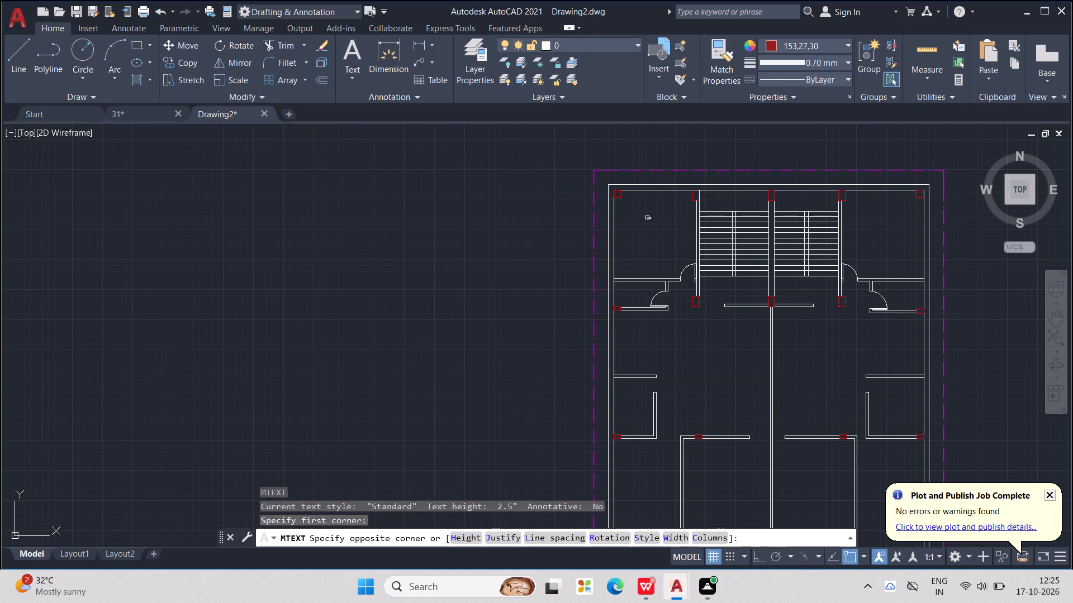
pyautogui.doubleClick(647, 218)
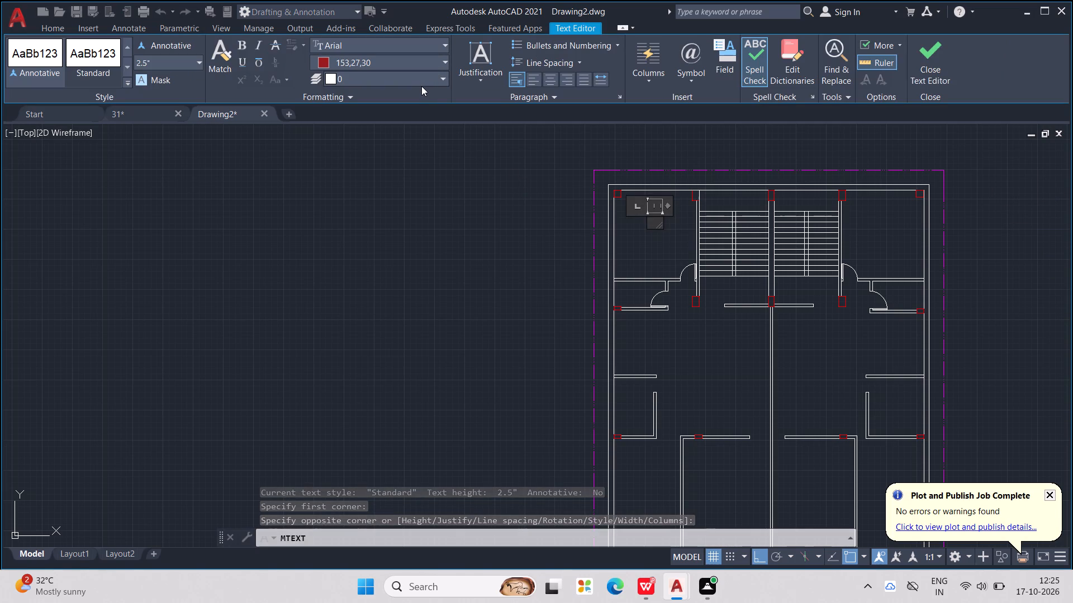
pyautogui.click(438, 63)
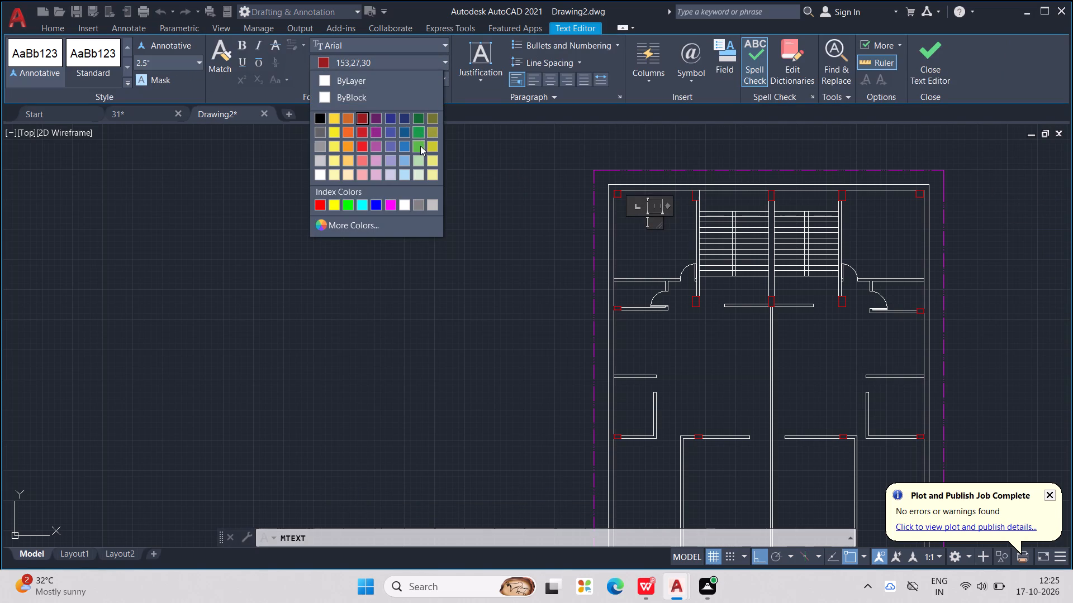
pyautogui.click(414, 135)
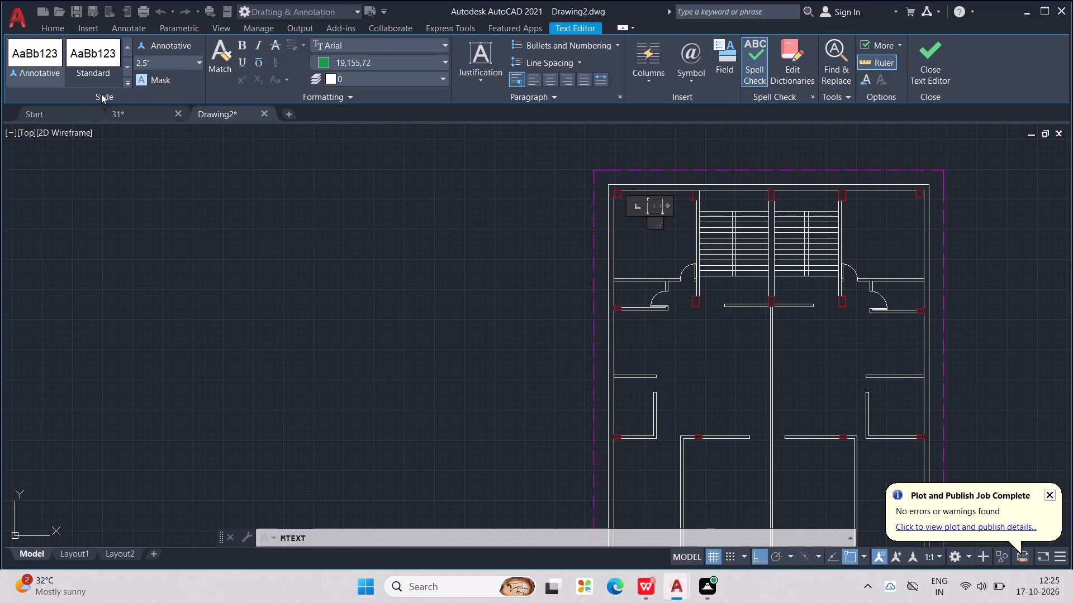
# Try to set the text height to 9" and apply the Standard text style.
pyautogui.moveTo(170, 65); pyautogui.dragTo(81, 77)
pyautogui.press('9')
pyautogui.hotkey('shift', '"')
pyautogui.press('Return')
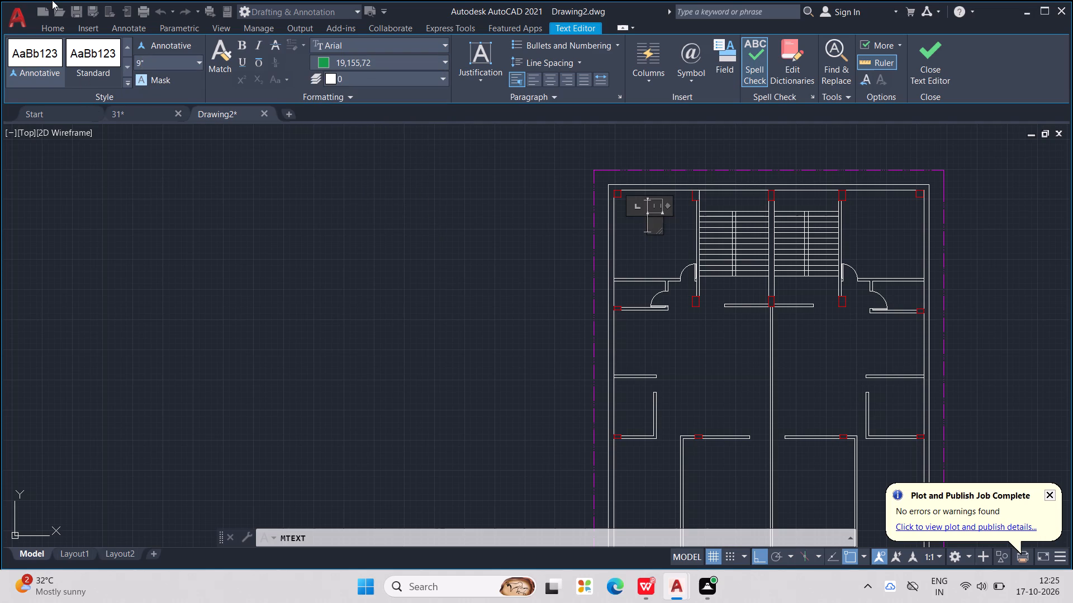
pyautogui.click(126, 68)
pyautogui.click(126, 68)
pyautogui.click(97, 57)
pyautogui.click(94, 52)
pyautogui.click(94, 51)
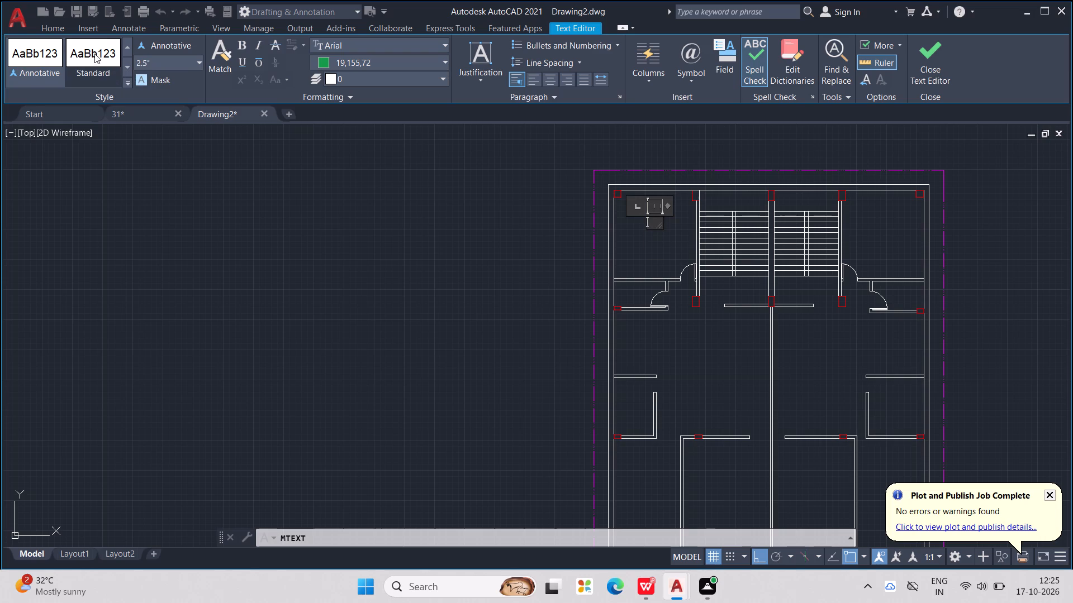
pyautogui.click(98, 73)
# Set the height of the new multiline text to 9".
pyautogui.moveTo(152, 64); pyautogui.dragTo(148, 62)
pyautogui.moveTo(148, 62); pyautogui.dragTo(155, 217)
pyautogui.write('9"')
pyautogui.press('Return')
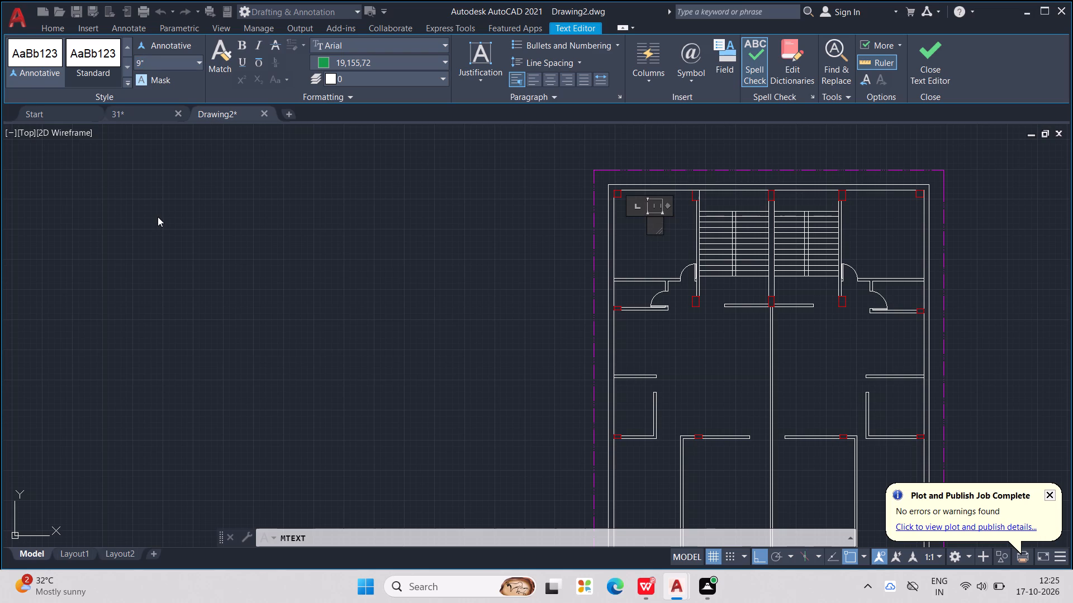
pyautogui.click(182, 81)
pyautogui.click(147, 82)
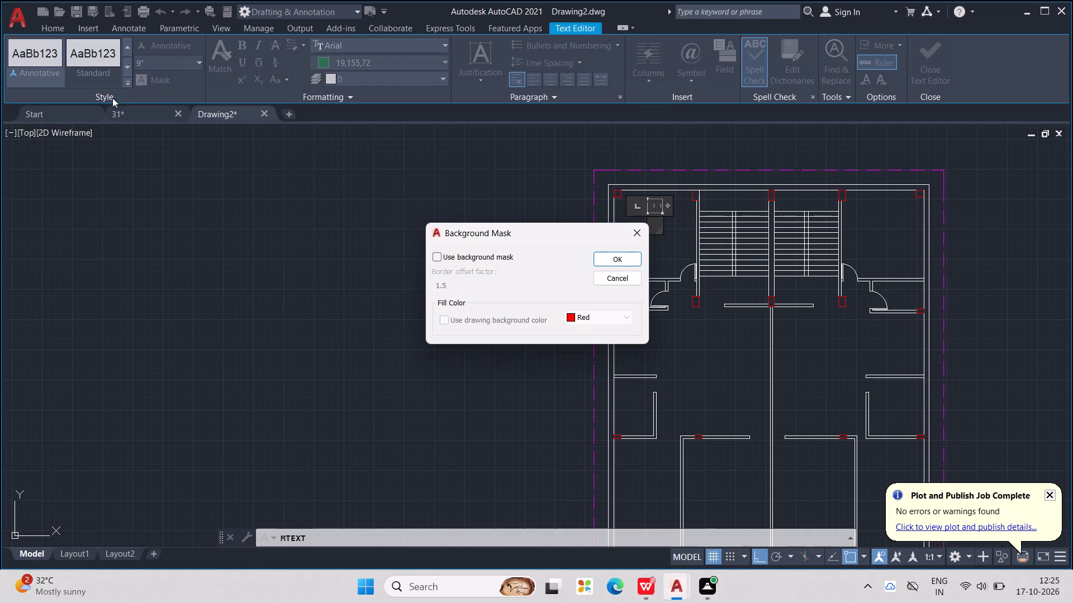
pyautogui.click(622, 259)
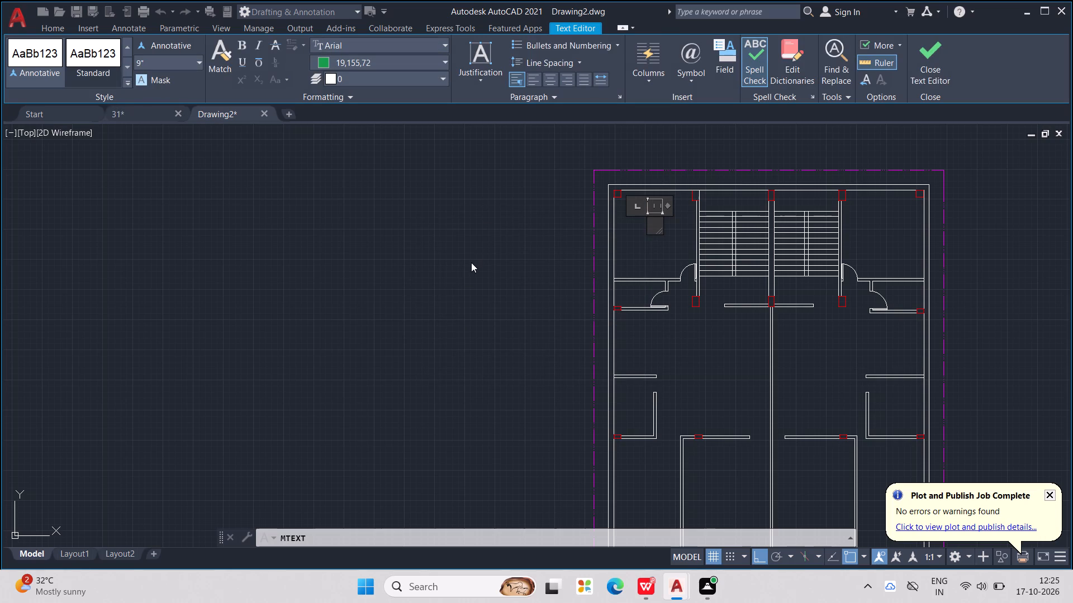
# Enter BED ROOM as the label, widen its text frame to about 7' so it fits one line, and finish the text.
pyautogui.write('BEE')
pyautogui.press('BackSpace')
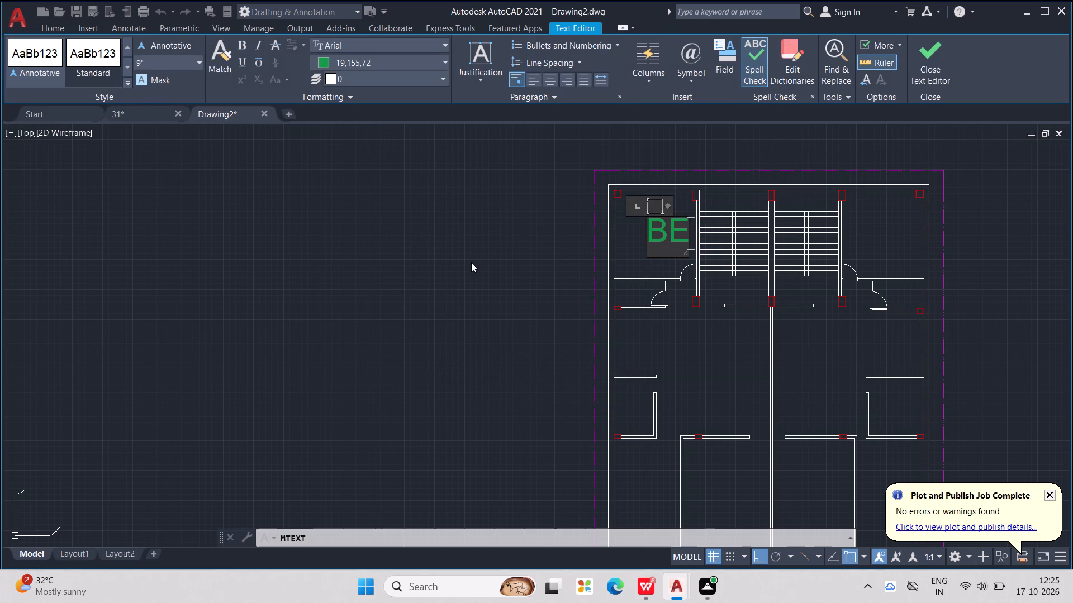
pyautogui.write('D')
pyautogui.press('space')
pyautogui.write('ROOM')
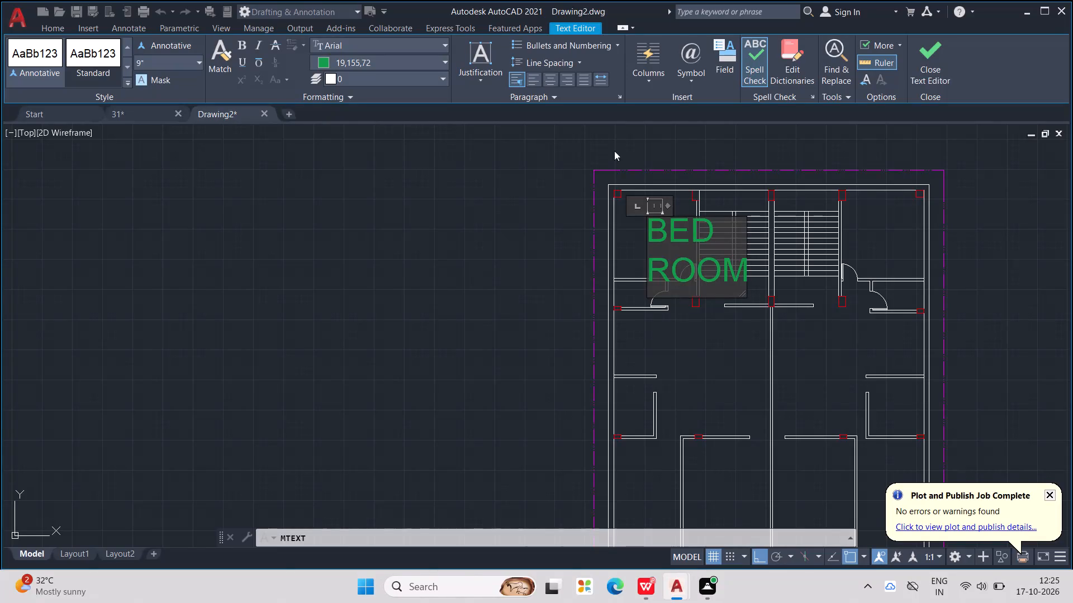
pyautogui.moveTo(666, 204); pyautogui.dragTo(789, 181)
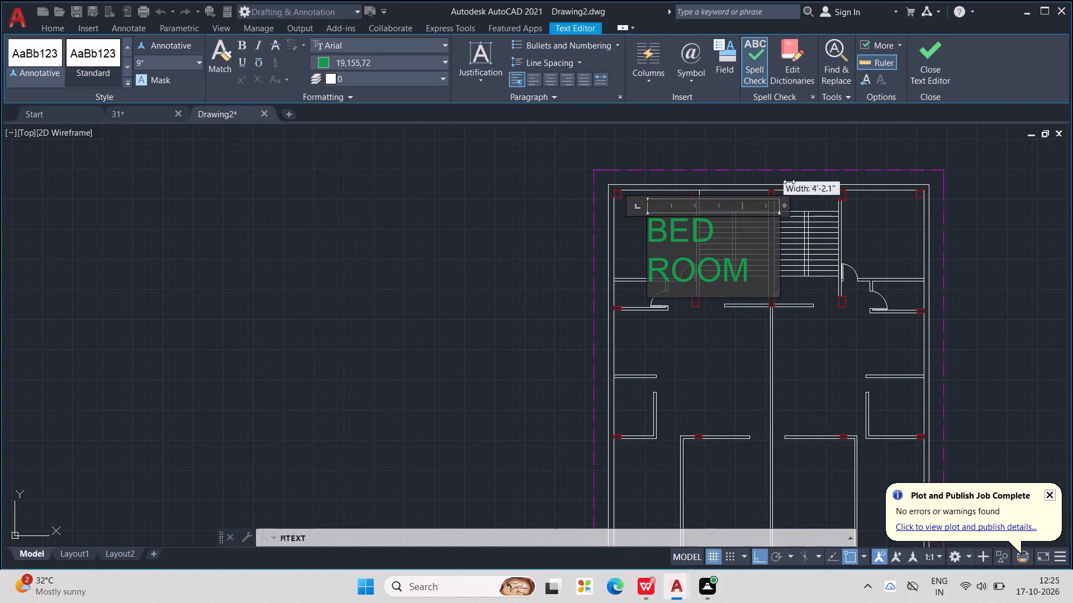
pyautogui.moveTo(789, 181); pyautogui.dragTo(811, 179)
pyautogui.moveTo(811, 209); pyautogui.dragTo(879, 191)
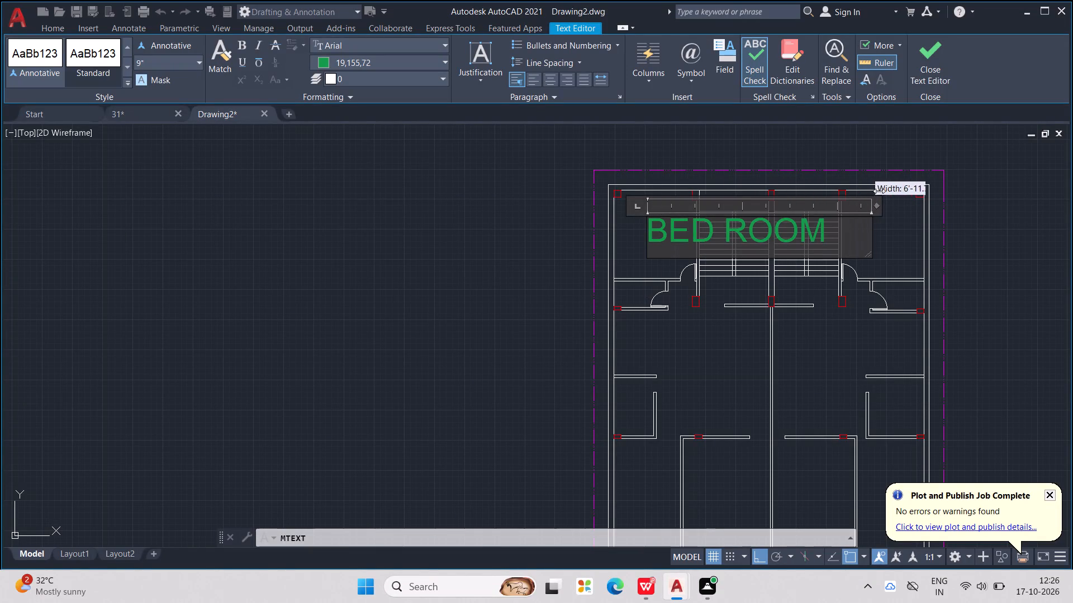
pyautogui.moveTo(879, 191); pyautogui.dragTo(881, 190)
pyautogui.click(540, 304)
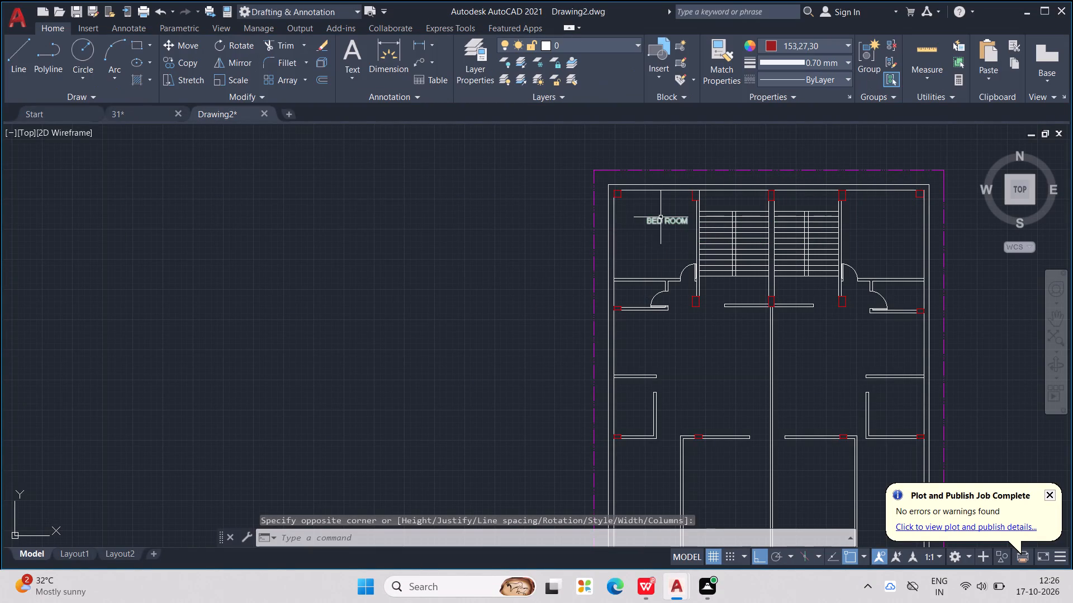
# Move the BED ROOM label down and to the left, toward the middle of the upper-left room.
pyautogui.scroll(3, 666, 226)
pyautogui.click(663, 218)
pyautogui.click(677, 216)
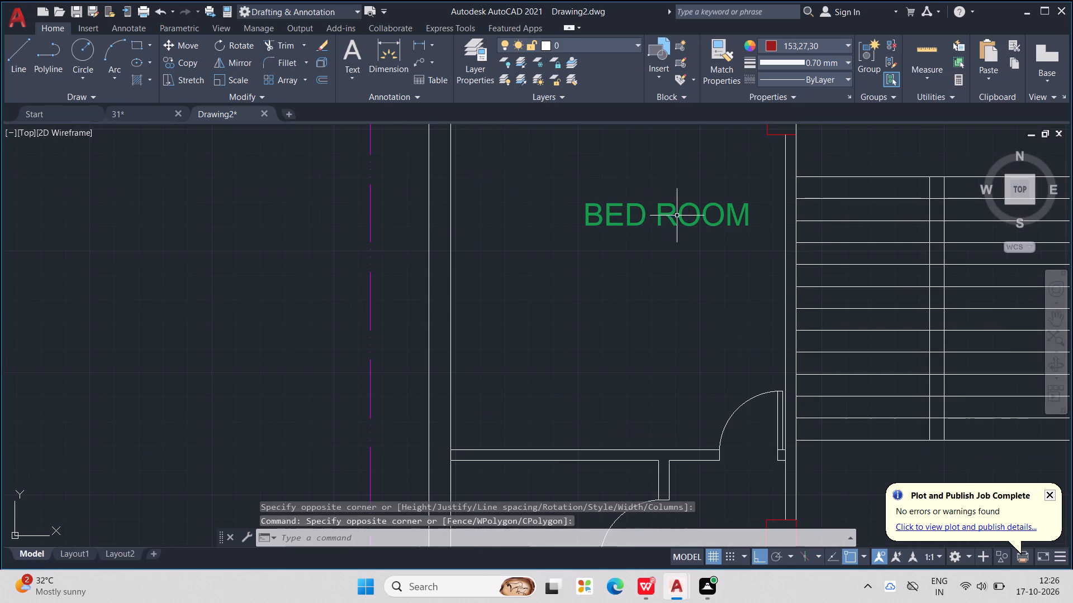
pyautogui.click(702, 217)
pyautogui.moveTo(708, 216); pyautogui.dragTo(658, 224)
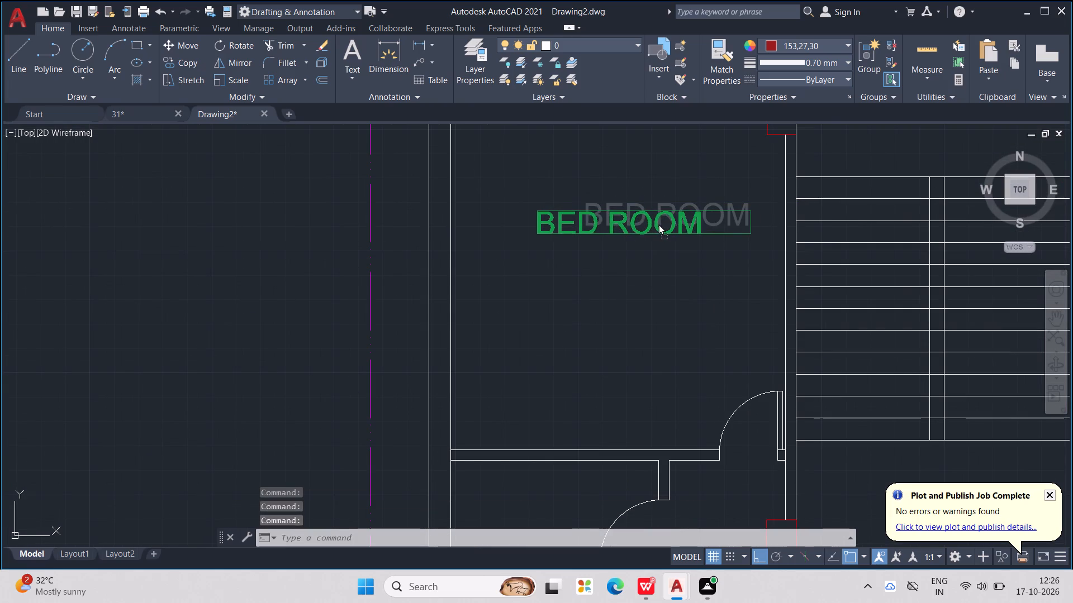
pyautogui.moveTo(658, 224); pyautogui.dragTo(640, 268)
# Copy the BED ROOM label and paste it into the upper-right room of the plan.
pyautogui.scroll(-3, 631, 248)
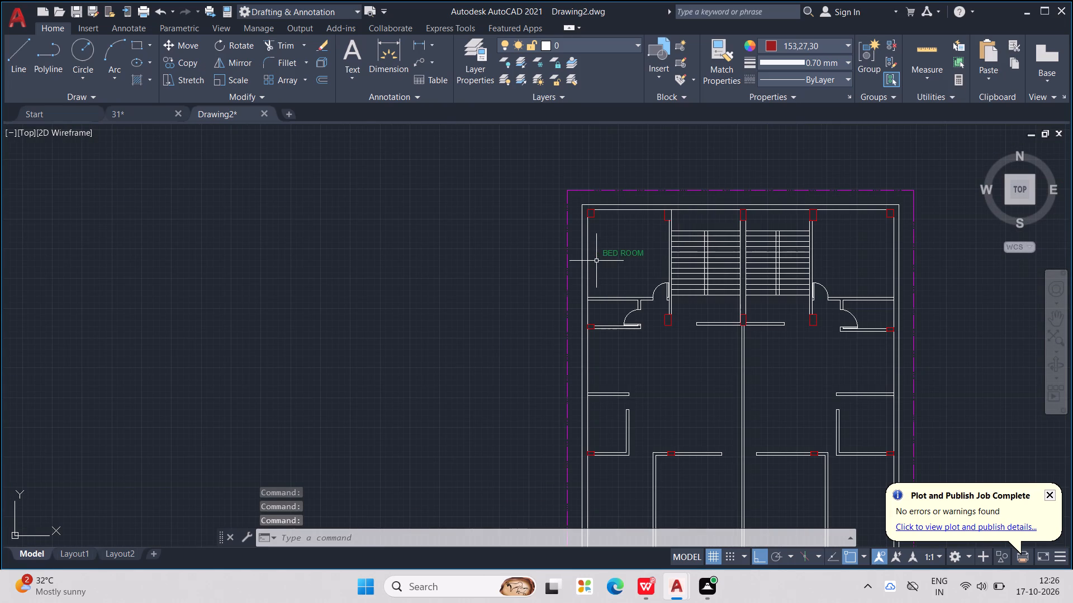
pyautogui.click(626, 251)
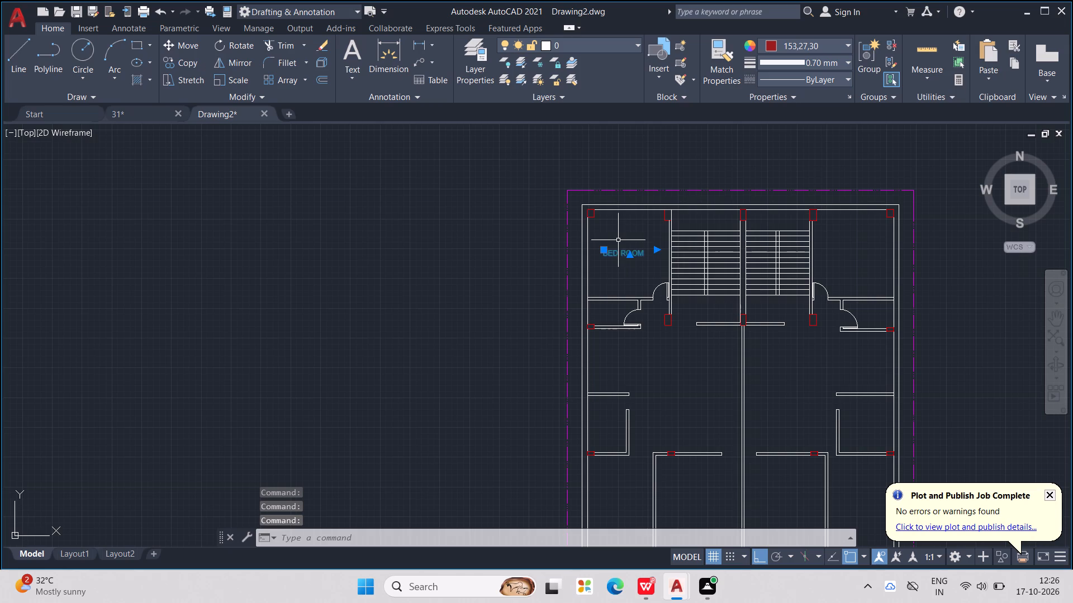
pyautogui.hotkey('ctrl', 'c')
pyautogui.hotkey('ctrl', 'v')
pyautogui.scroll(1, 833, 229)
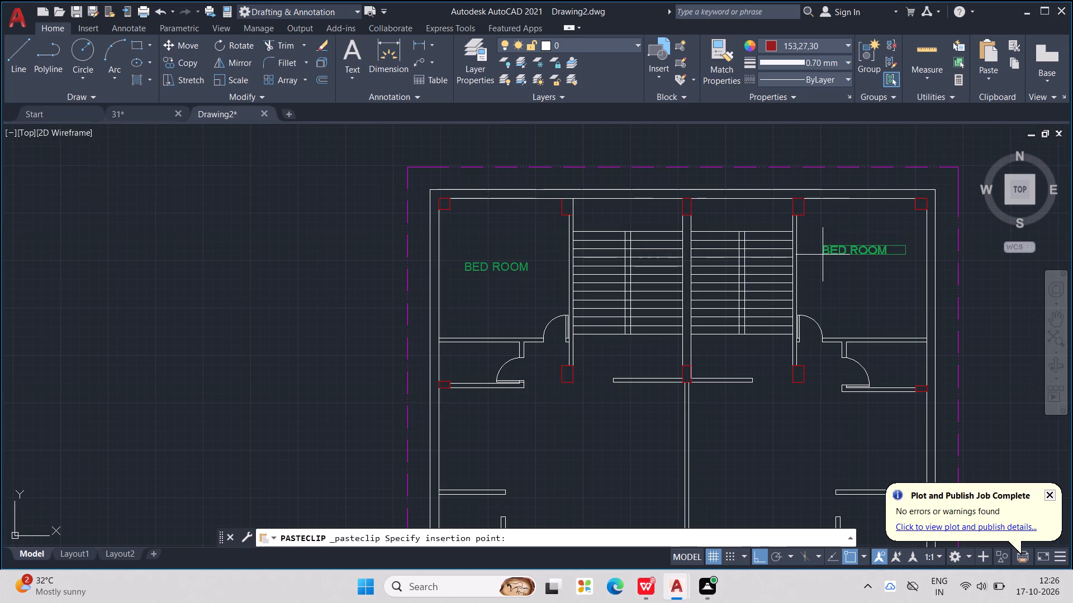
pyautogui.click(833, 260)
# Copy the upper-right BED ROOM label and paste it into the small room directly below that bedroom.
pyautogui.moveTo(844, 248); pyautogui.dragTo(836, 242, button='middle')
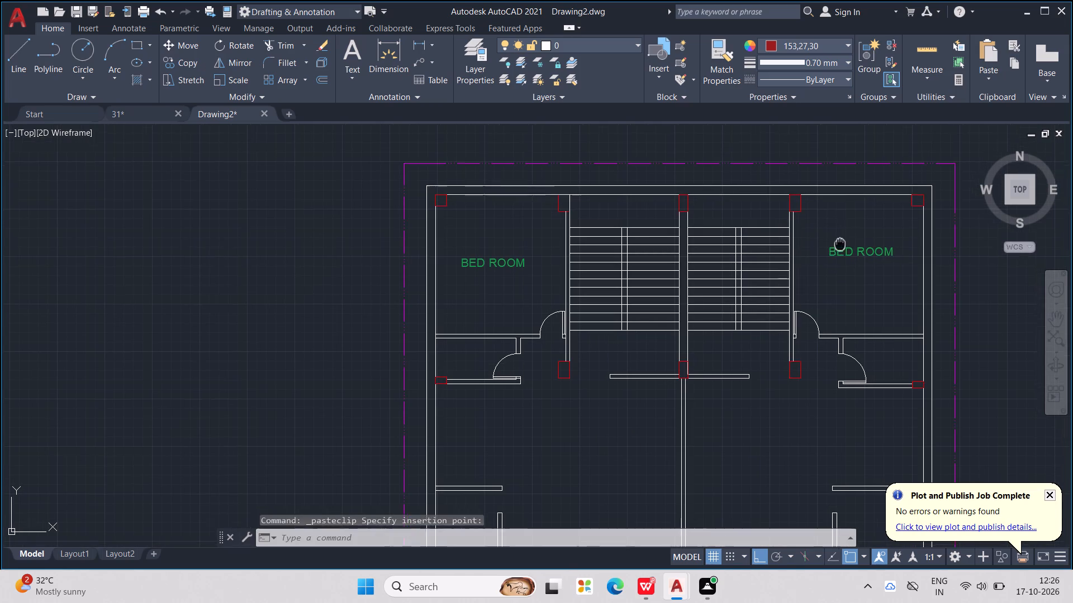
pyautogui.moveTo(836, 242); pyautogui.dragTo(797, 224, button='middle')
pyautogui.click(815, 233)
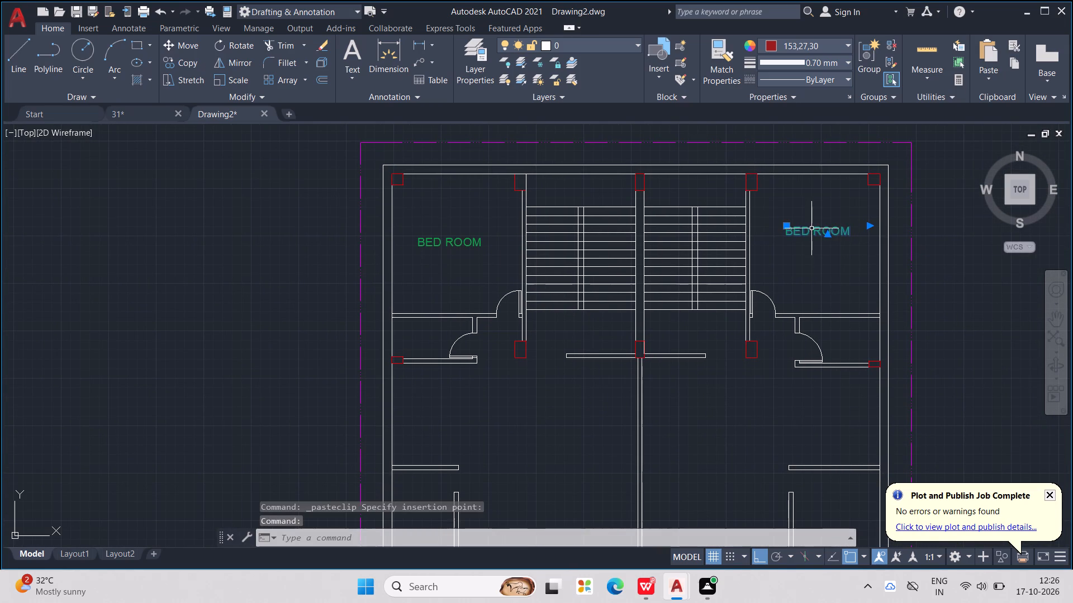
pyautogui.hotkey('ctrl', 'c')
pyautogui.hotkey('ctrl', 'v')
pyautogui.scroll(1, 807, 303)
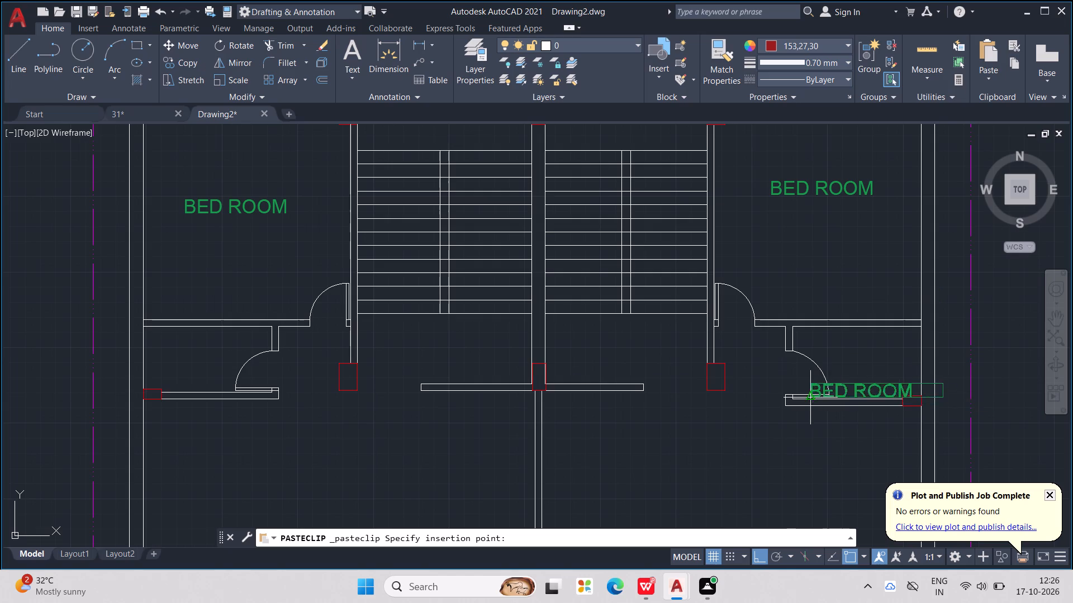
pyautogui.scroll(2, 800, 371)
pyautogui.click(795, 318)
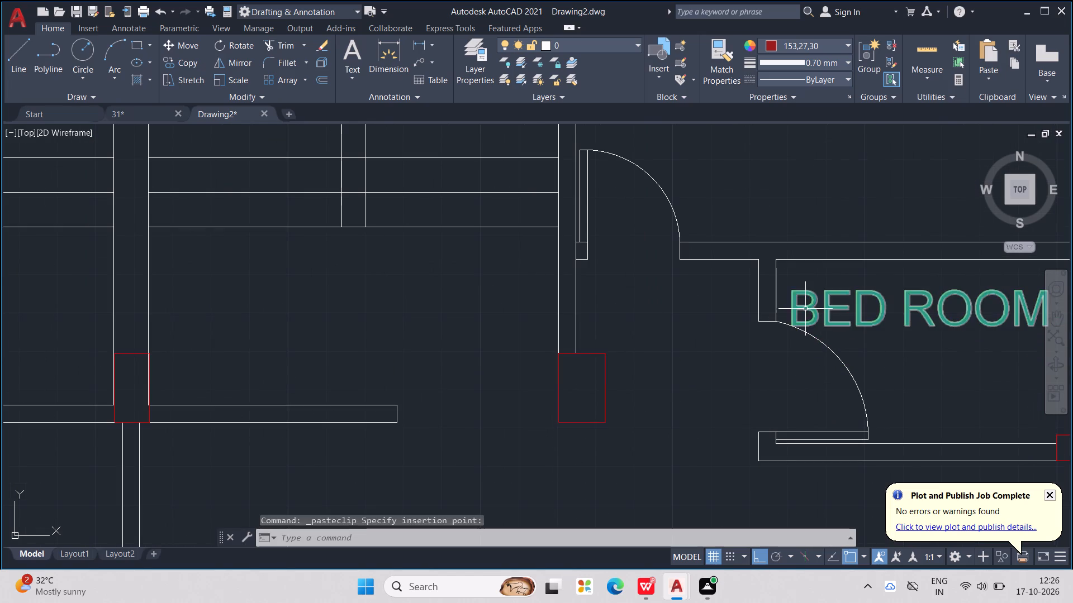
# Replace the text of the pasted label in the small right-hand room with TOILET.
pyautogui.click(808, 307)
pyautogui.doubleClick(800, 309)
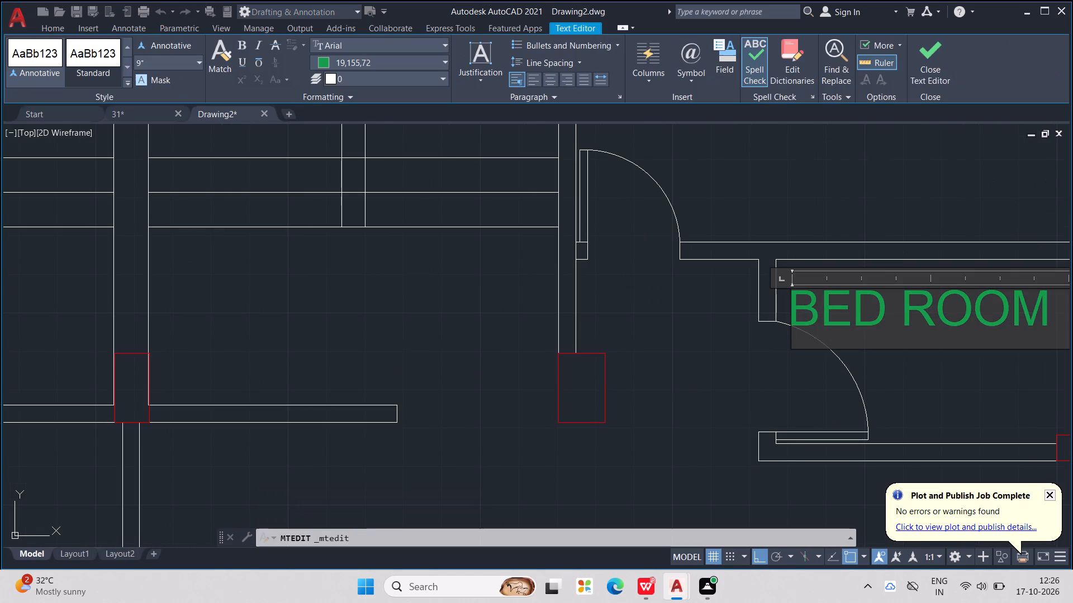
pyautogui.press('Right')
pyautogui.press('Right')
pyautogui.press('Right')
pyautogui.press('Right')
pyautogui.press('Right')
pyautogui.press('Right')
pyautogui.press('Right')
pyautogui.press('Right')
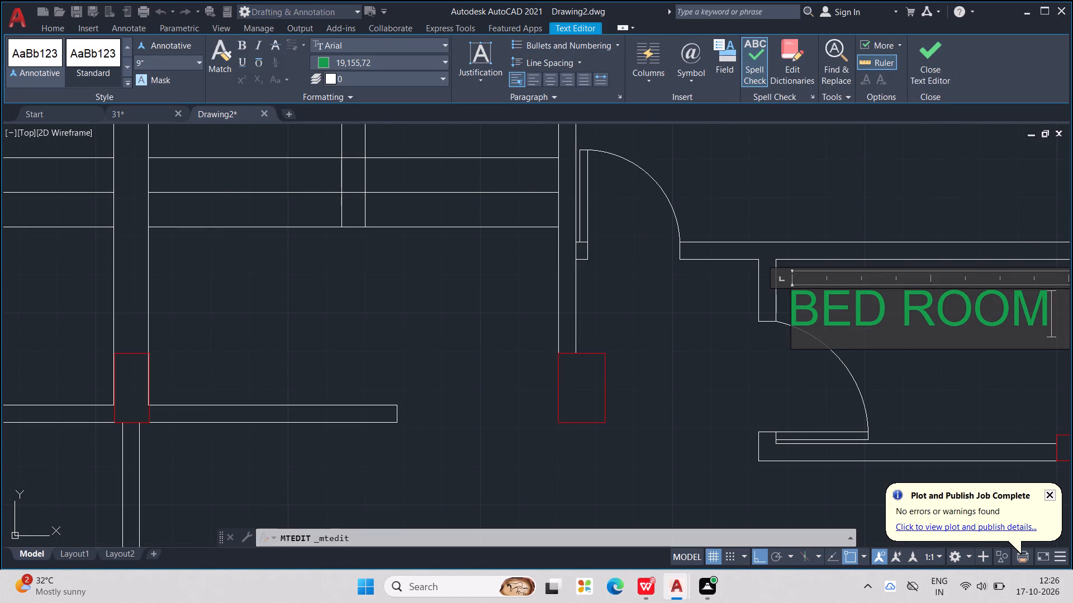
pyautogui.press('BackSpace')
pyautogui.press('BackSpace')
pyautogui.press('BackSpace')
pyautogui.press('BackSpace')
pyautogui.press('BackSpace')
pyautogui.press('BackSpace')
pyautogui.press('BackSpace')
pyautogui.press('BackSpace')
pyautogui.press('BackSpace')
pyautogui.press('BackSpace')
pyautogui.press('BackSpace')
pyautogui.press('BackSpace')
pyautogui.press('BackSpace')
pyautogui.press('BackSpace')
pyautogui.press('BackSpace')
pyautogui.press('BackSpace')
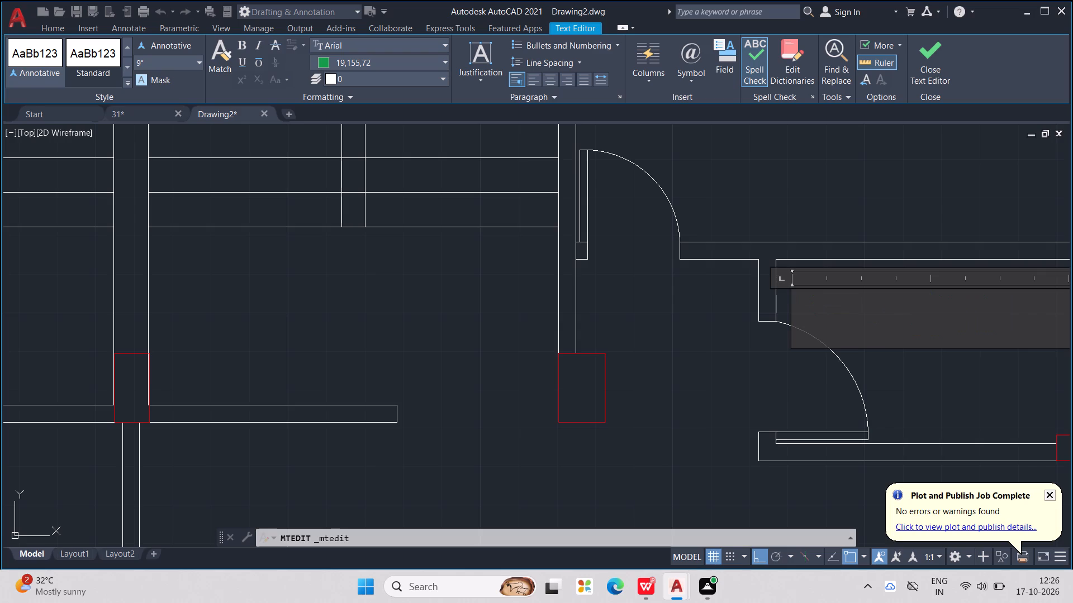
pyautogui.press('t')
pyautogui.write('OILET')
pyautogui.click(707, 352)
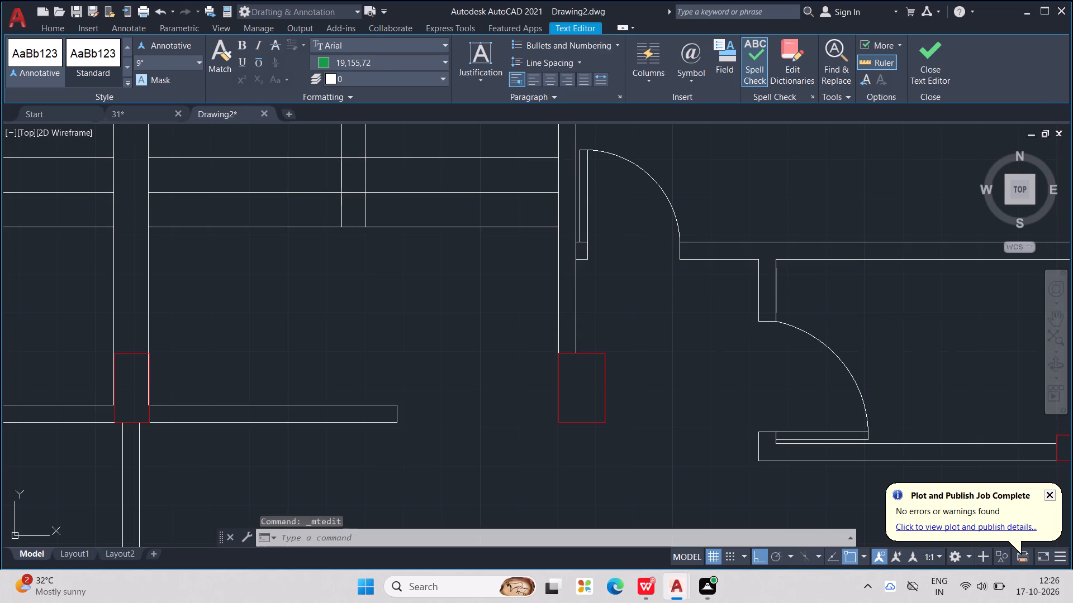
# Move the TOILET label slightly down and to the right so it sits clear of the door swing in the small right-hand room.
pyautogui.moveTo(717, 340); pyautogui.dragTo(534, 334, button='middle')
pyautogui.scroll(-1, 716, 337)
pyautogui.click(623, 306)
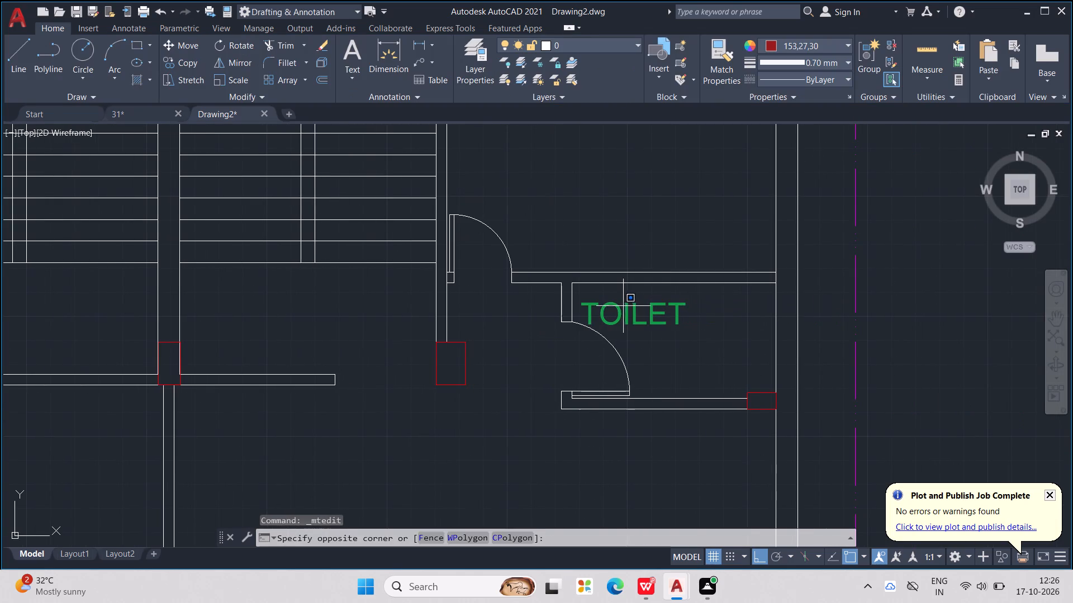
pyautogui.moveTo(625, 310); pyautogui.dragTo(671, 315)
pyautogui.click(743, 352)
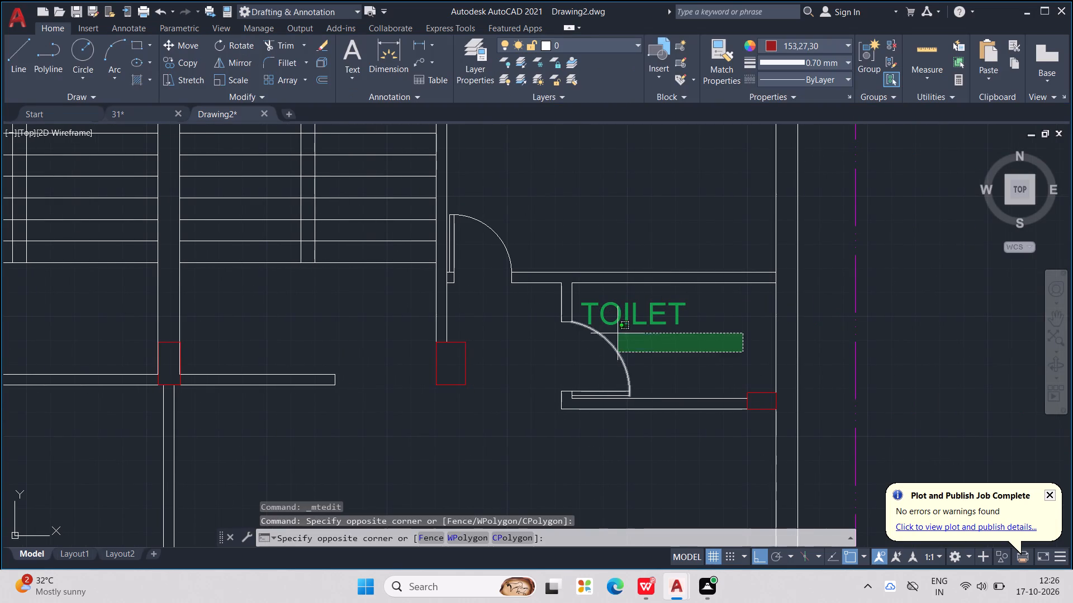
pyautogui.click(631, 320)
pyautogui.moveTo(635, 315); pyautogui.dragTo(671, 328)
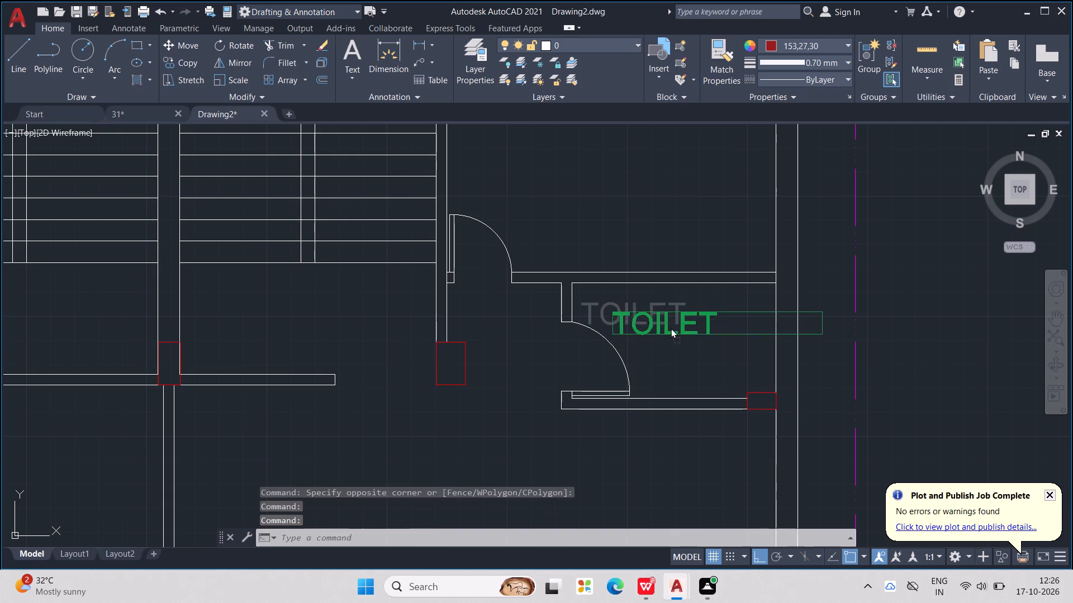
pyautogui.moveTo(671, 328); pyautogui.dragTo(683, 337)
pyautogui.click(683, 337)
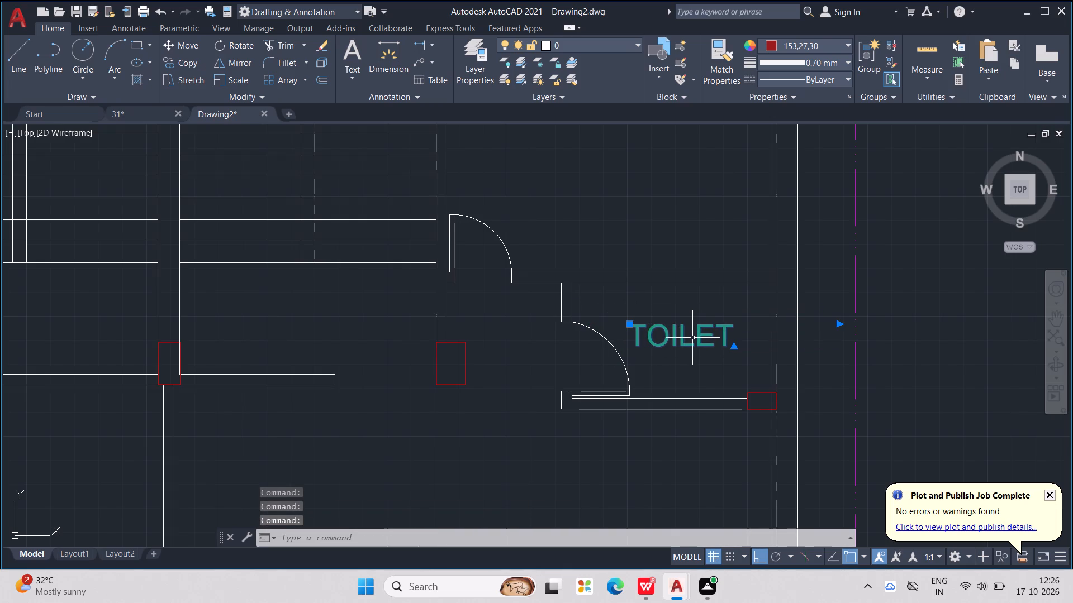
# Copy the TOILET label and paste it into the matching small room below the upper-left bedroom.
pyautogui.hotkey('ctrl', 'c')
pyautogui.hotkey('ctrl', 'v')
pyautogui.moveTo(677, 309); pyautogui.dragTo(851, 291, button='middle')
pyautogui.scroll(-4, 820, 299)
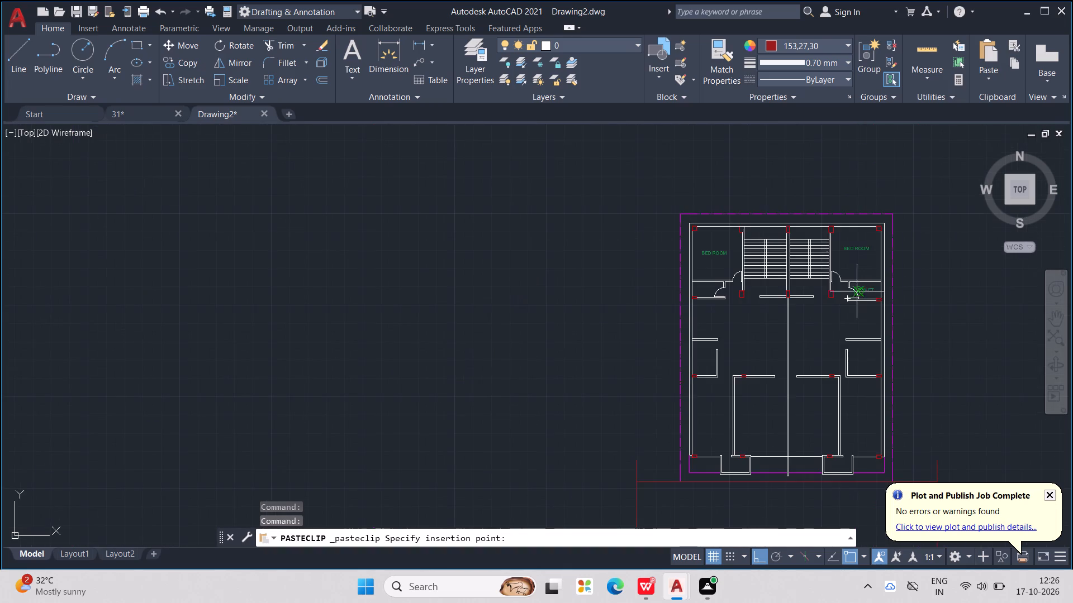
pyautogui.scroll(1, 668, 364)
pyautogui.scroll(3, 694, 262)
pyautogui.moveTo(751, 239); pyautogui.dragTo(706, 271, button='middle')
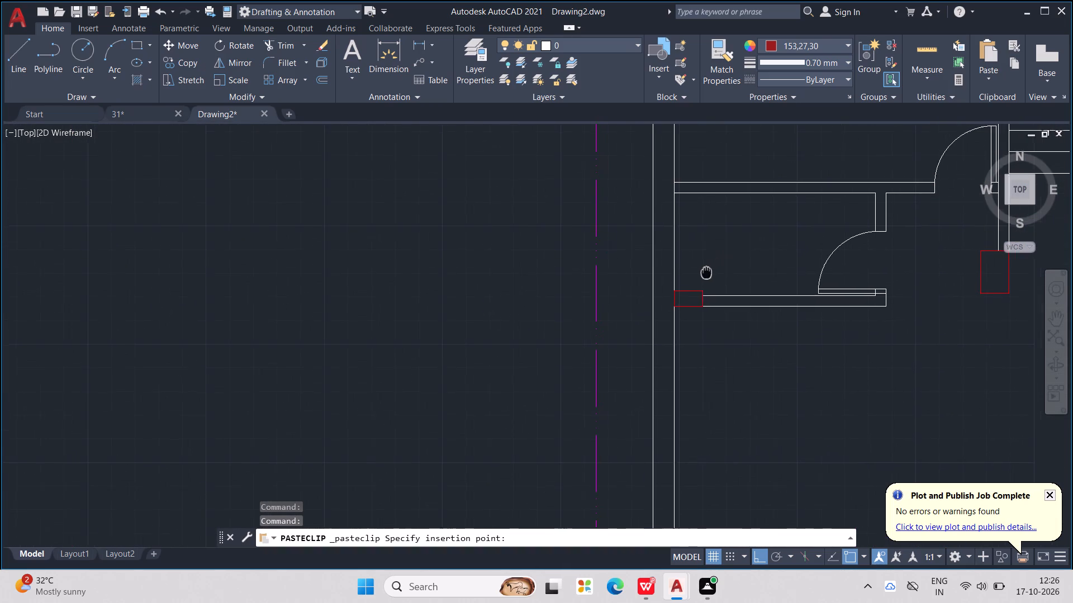
pyautogui.moveTo(706, 271); pyautogui.dragTo(705, 272, button='middle')
pyautogui.scroll(2, 687, 265)
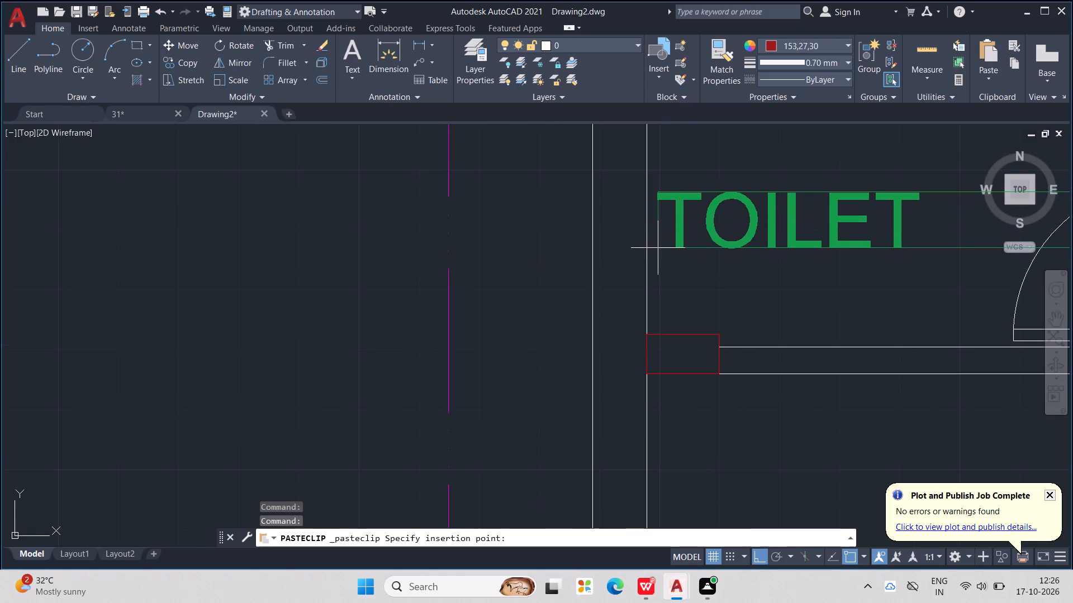
pyautogui.click(664, 241)
pyautogui.scroll(-1, 664, 241)
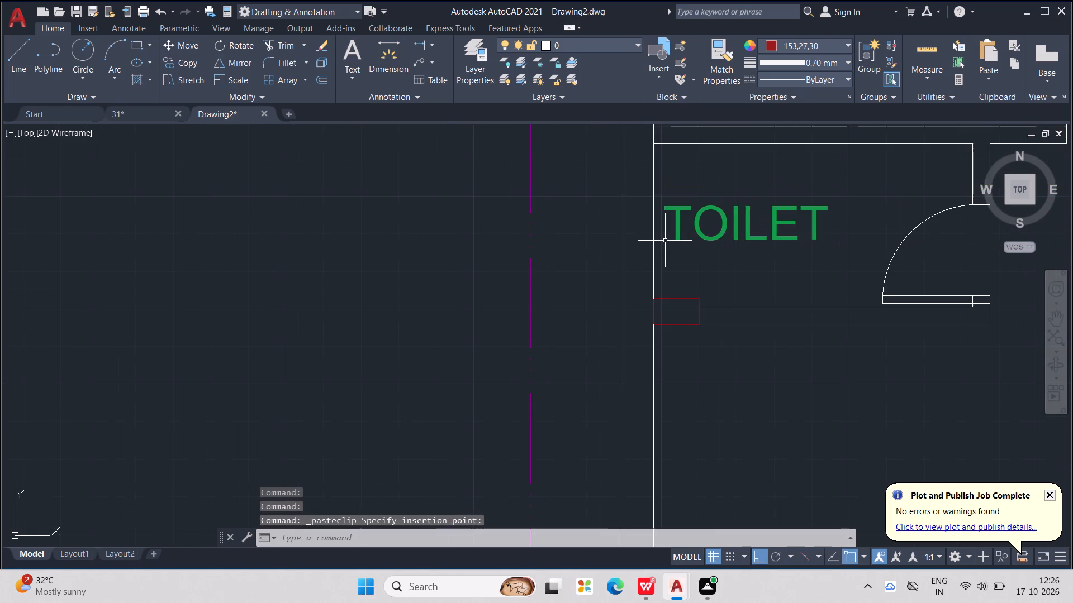
pyautogui.scroll(-1, 673, 241)
pyautogui.moveTo(673, 241); pyautogui.dragTo(551, 348, button='middle')
pyautogui.scroll(-1, 547, 343)
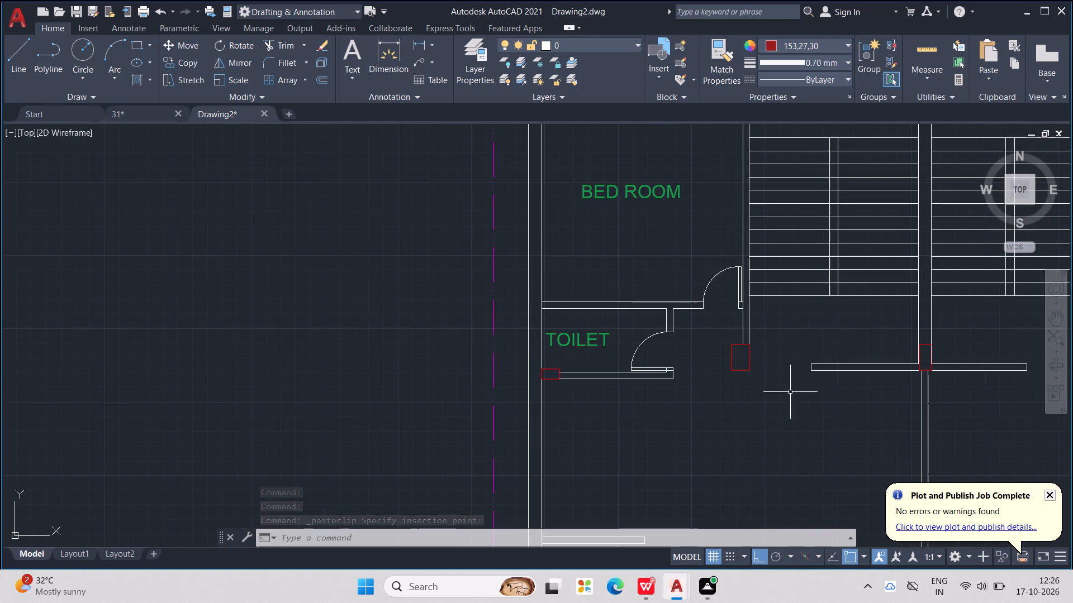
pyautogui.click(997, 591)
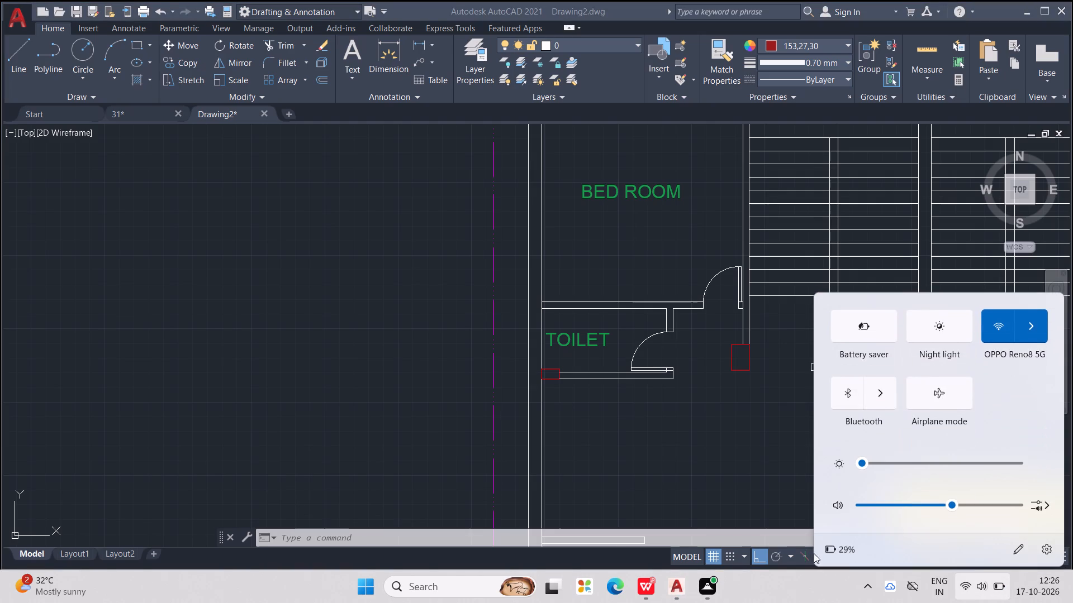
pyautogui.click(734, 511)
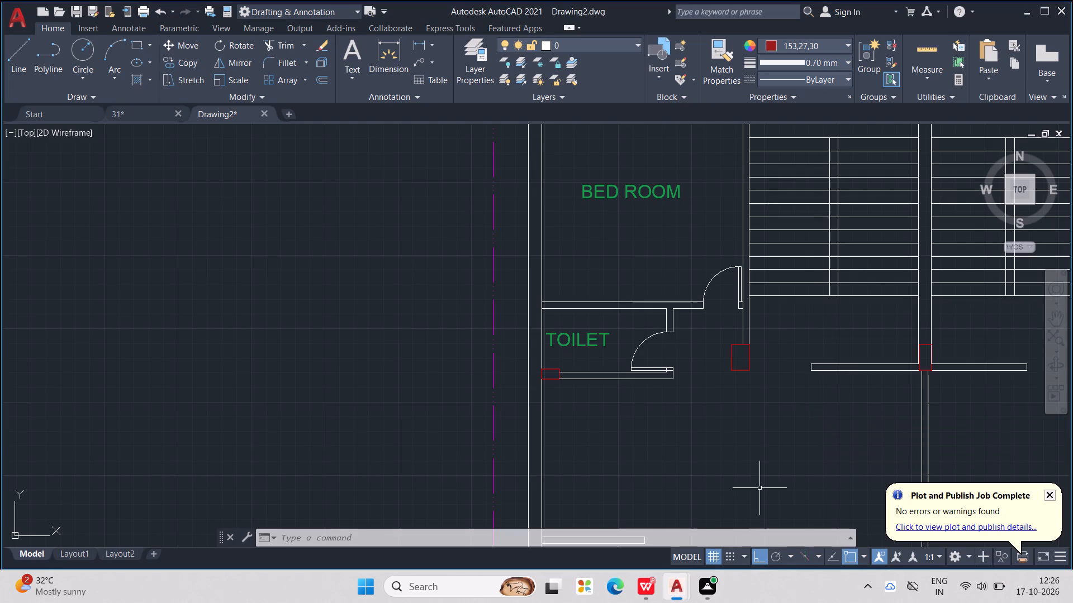
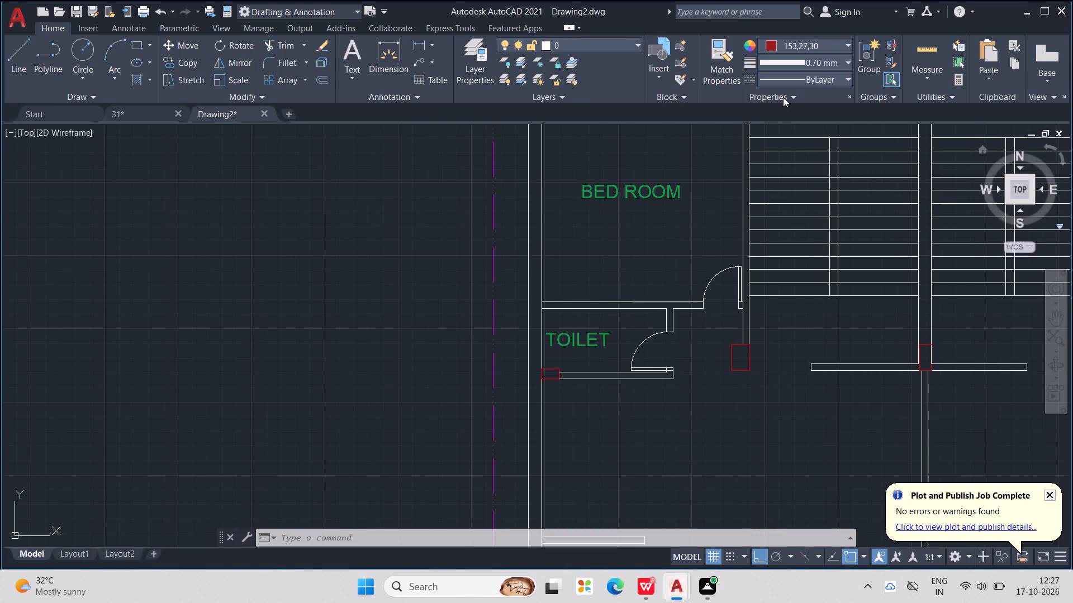
# Examine the floor plan's room layout and its existing room labels.
pyautogui.scroll(-1, 834, 184)
pyautogui.moveTo(834, 184); pyautogui.dragTo(656, 261, button='middle')
pyautogui.scroll(-2, 656, 246)
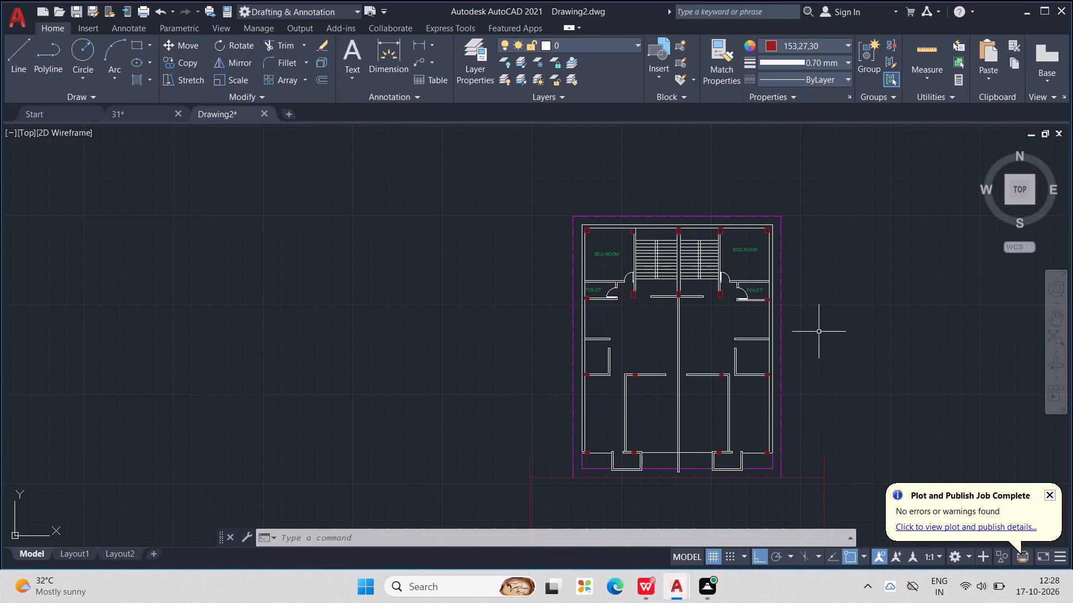
pyautogui.moveTo(819, 333); pyautogui.dragTo(806, 246, button='middle')
pyautogui.scroll(-1, 811, 242)
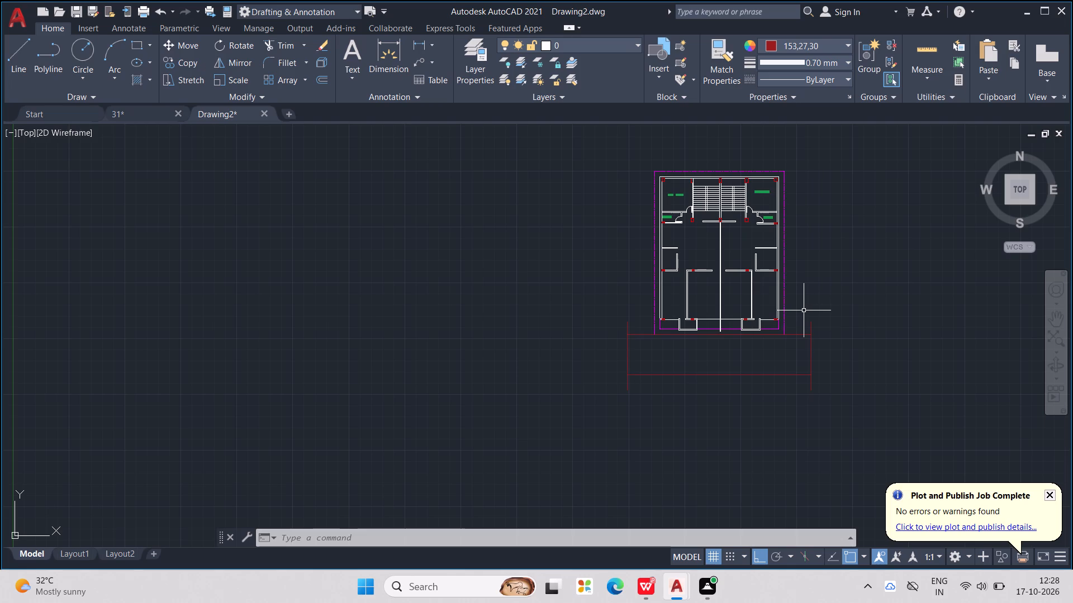
pyautogui.scroll(-1, 801, 315)
pyautogui.moveTo(793, 320); pyautogui.dragTo(680, 371, button='middle')
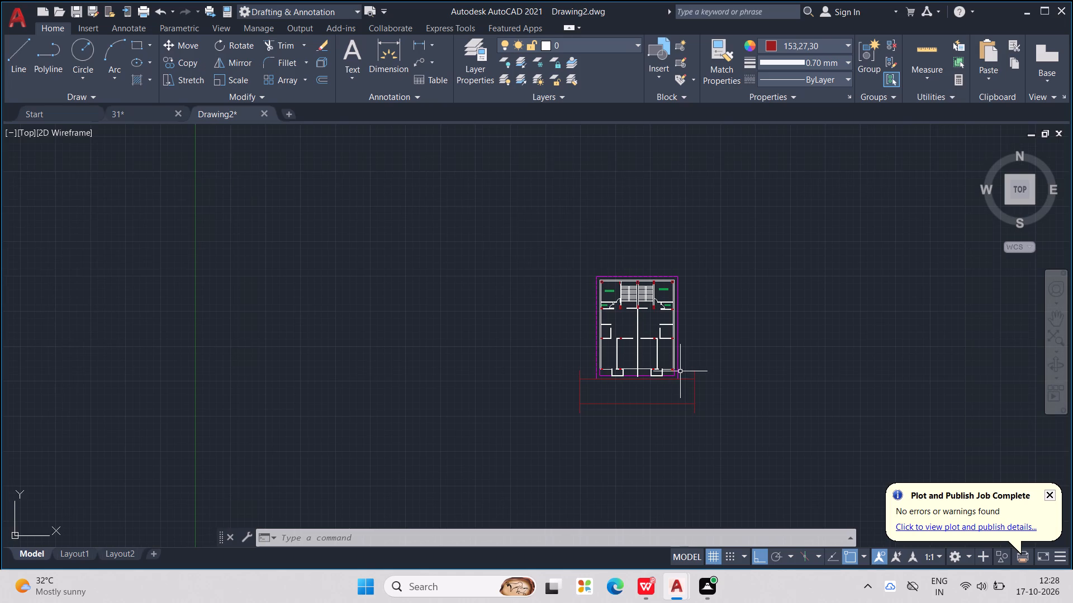
pyautogui.scroll(2, 662, 326)
pyautogui.scroll(1, 706, 253)
pyautogui.press('Escape')
pyautogui.press('Escape')
pyautogui.press('Escape')
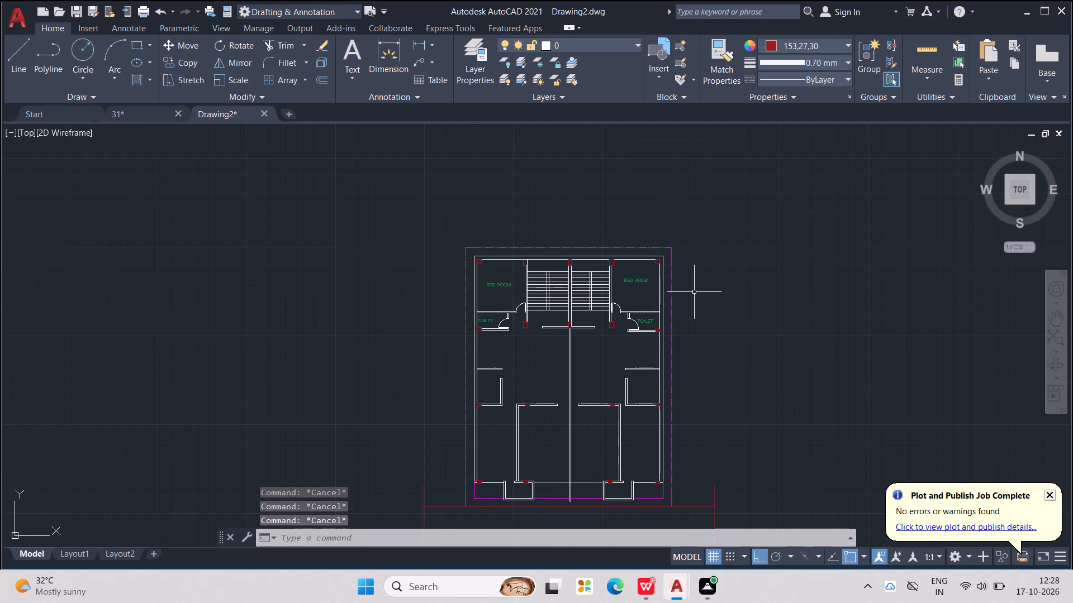
pyautogui.moveTo(694, 292); pyautogui.dragTo(753, 266, button='middle')
pyautogui.scroll(2, 753, 266)
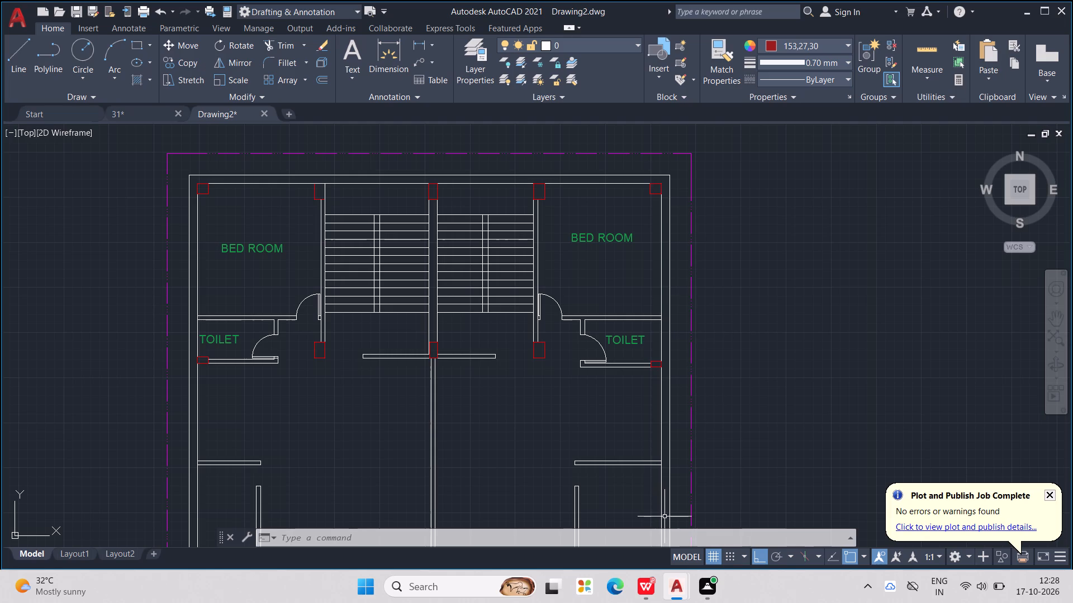
pyautogui.moveTo(694, 539); pyautogui.dragTo(706, 526, button='middle')
pyautogui.moveTo(733, 492); pyautogui.dragTo(784, 435, button='middle')
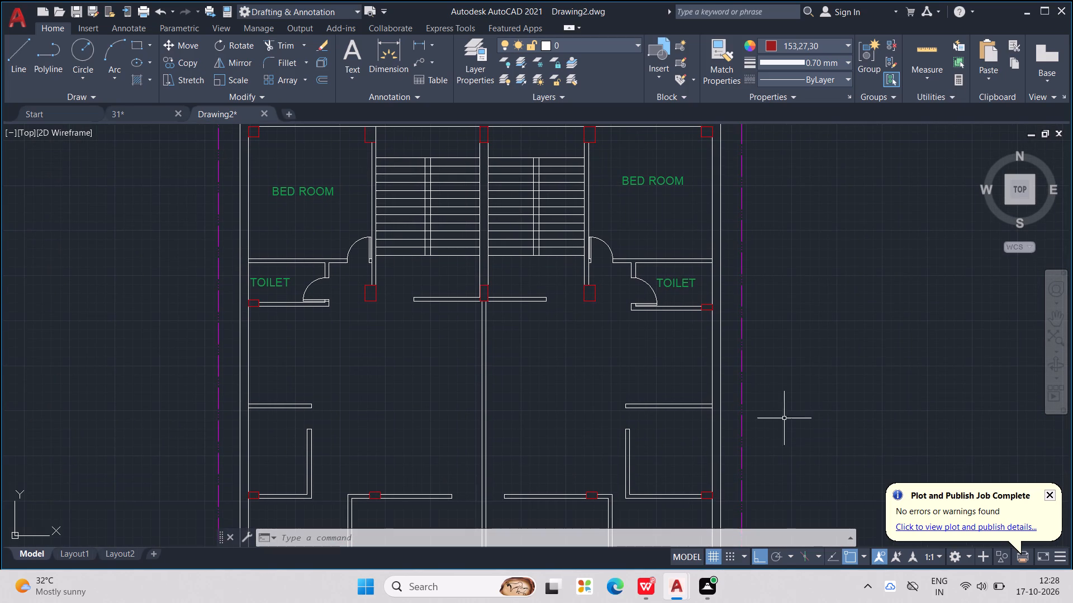
# Copy the right unit's TOILET label into the open space below the left unit's toilet.
pyautogui.moveTo(705, 298); pyautogui.dragTo(876, 280, button='middle')
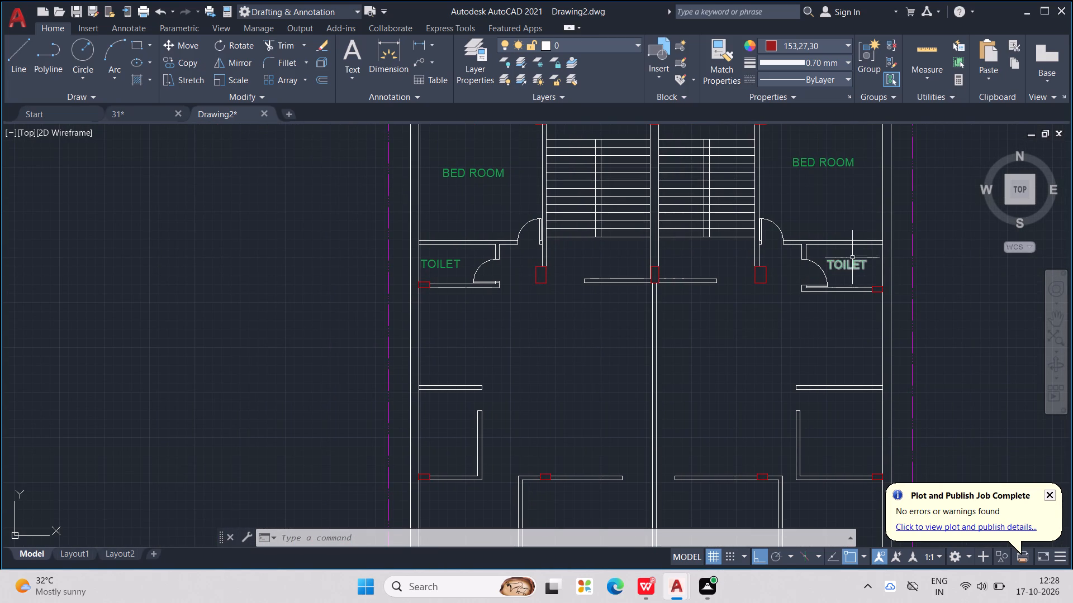
pyautogui.click(855, 261)
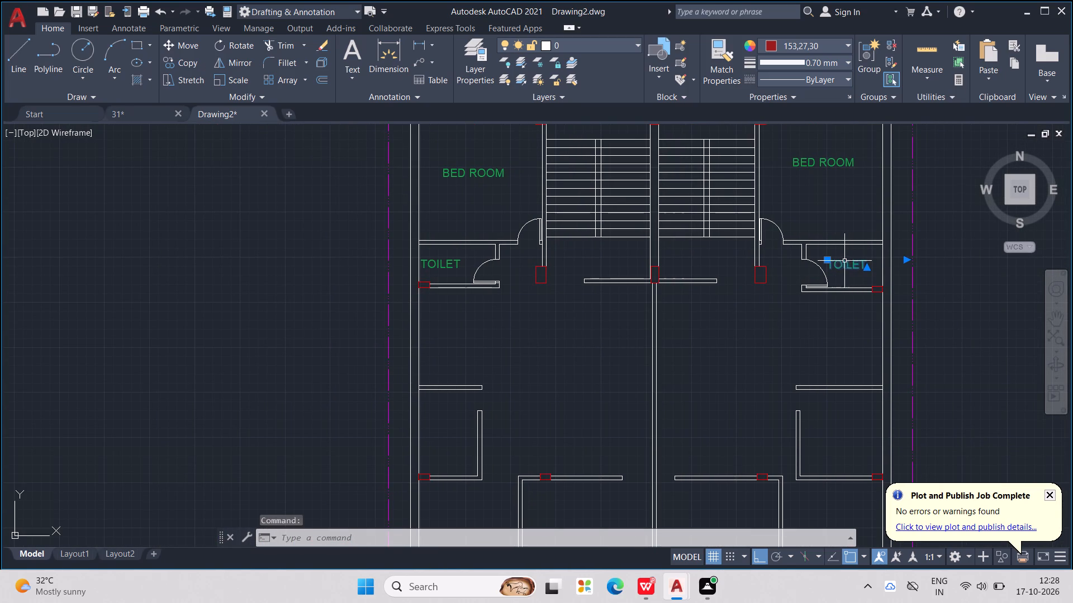
pyautogui.hotkey('ctrl', 'c')
pyautogui.hotkey('ctrl', 'v')
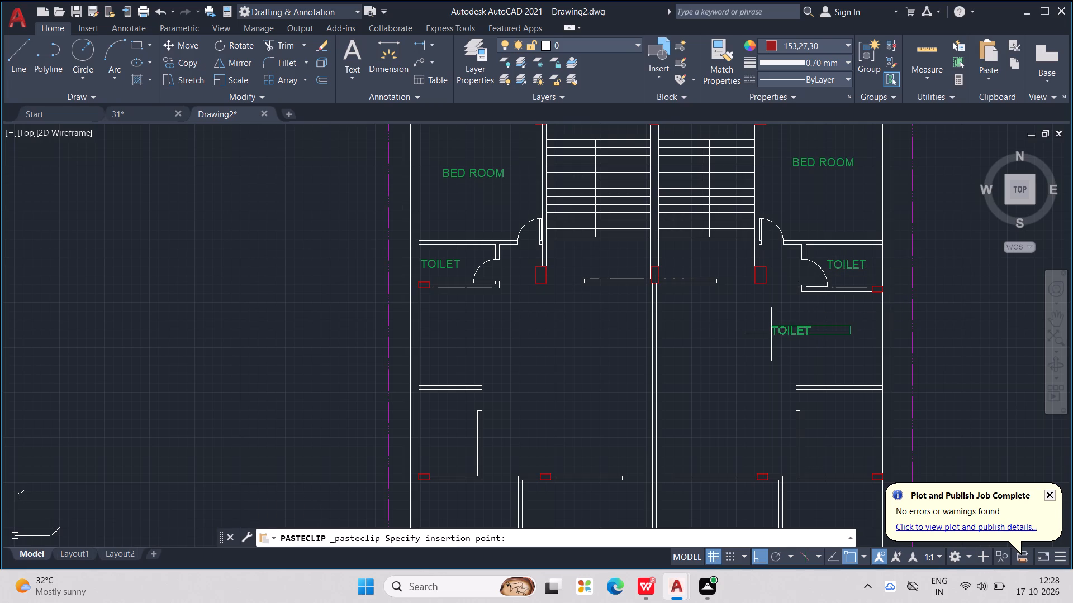
pyautogui.moveTo(771, 335); pyautogui.dragTo(853, 359, button='middle')
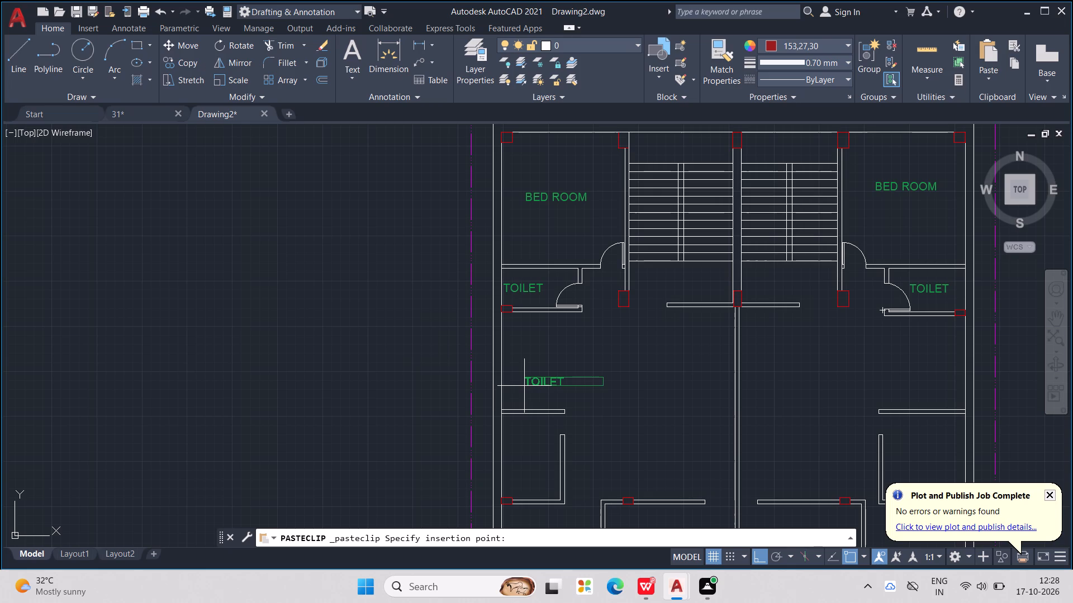
pyautogui.scroll(1, 526, 373)
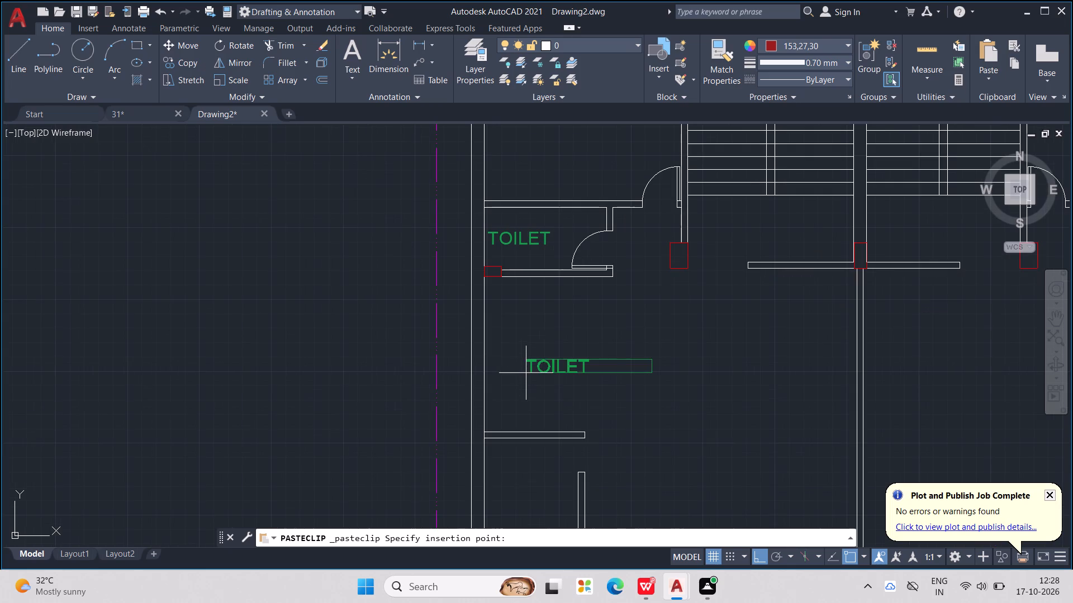
pyautogui.click(504, 353)
# Change the text of the copied label below the left unit's toilet to DRAWING.
pyautogui.doubleClick(521, 344)
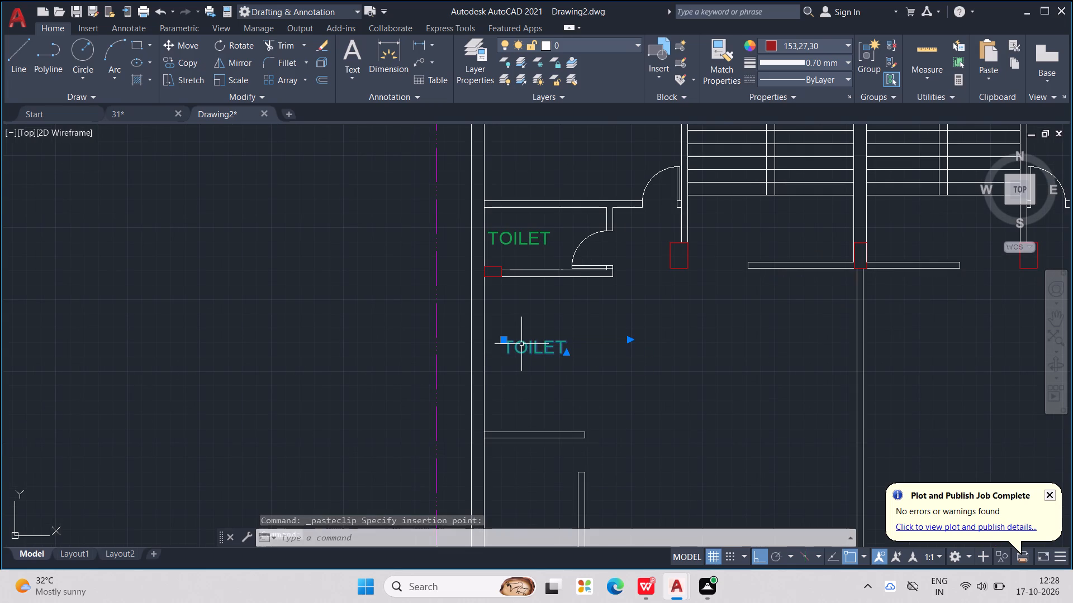
pyautogui.doubleClick(559, 344)
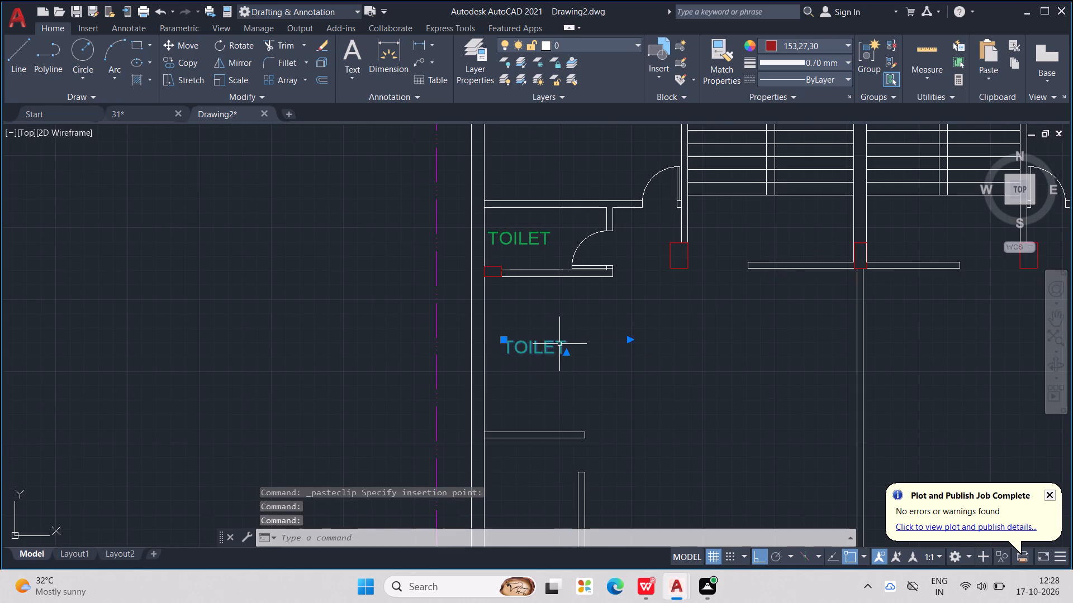
pyautogui.moveTo(574, 345); pyautogui.dragTo(449, 351)
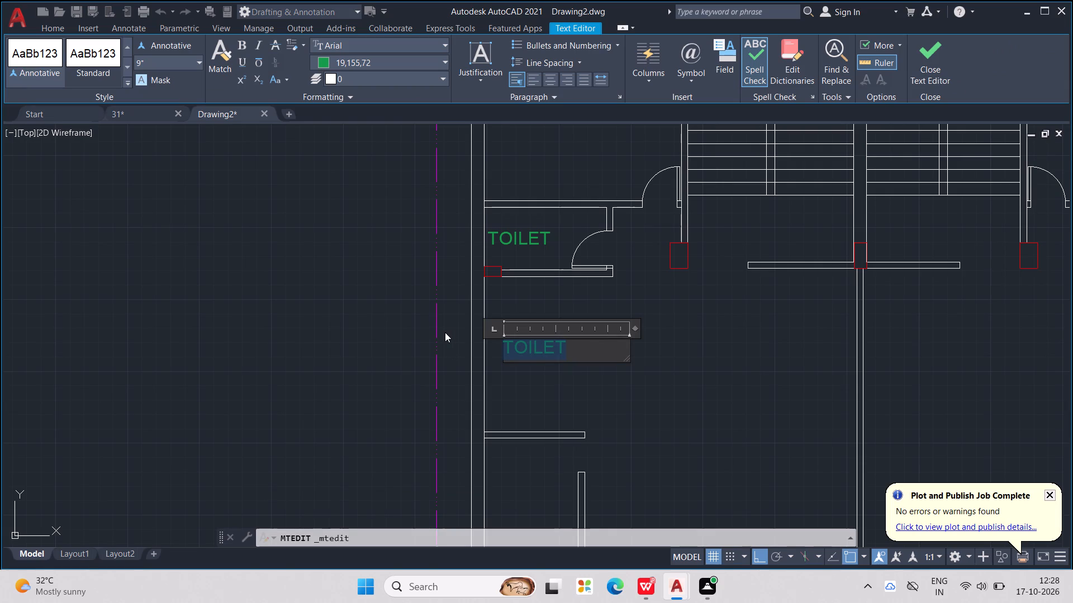
pyautogui.write('DRAWING')
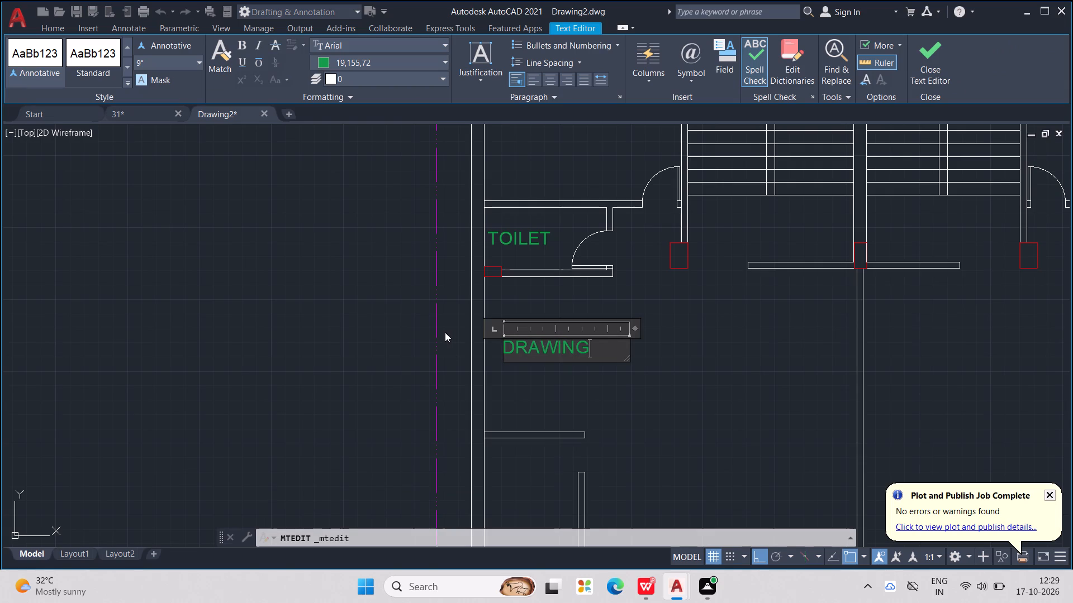
pyautogui.click(609, 414)
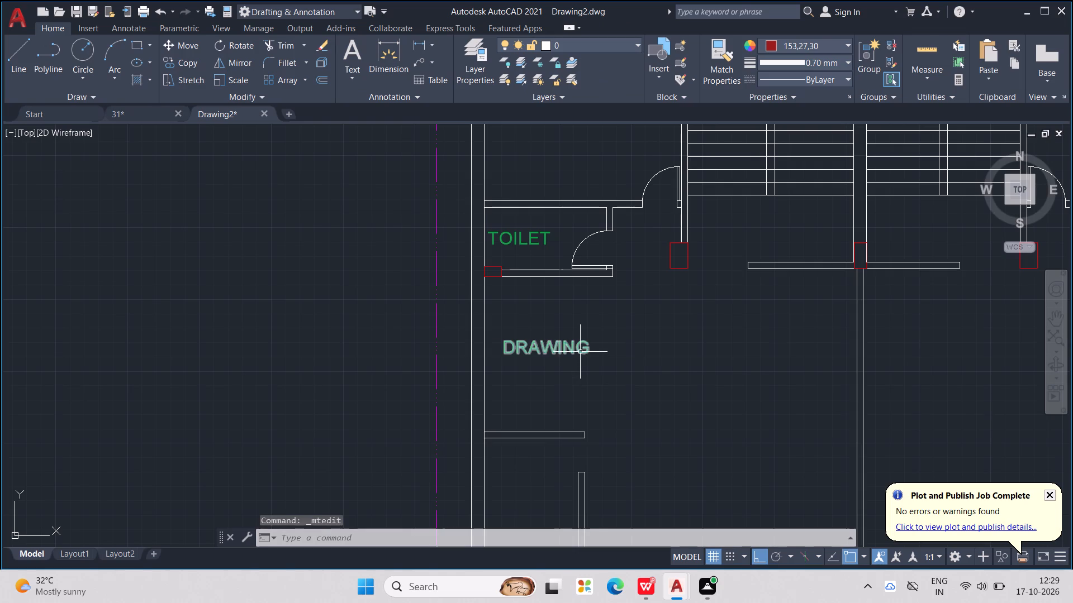
# Copy the DRAWING label into the matching space below the right unit's toilet.
pyautogui.click(580, 350)
pyautogui.hotkey('ctrl', 'c')
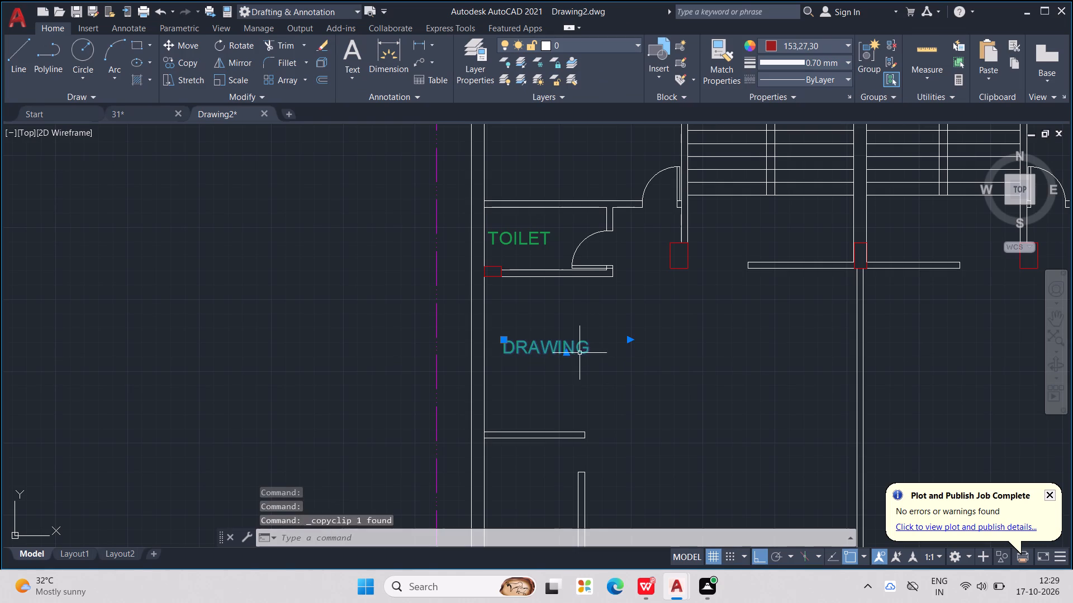
pyautogui.hotkey('ctrl', 'v')
pyautogui.scroll(-1, 580, 353)
pyautogui.moveTo(640, 362); pyautogui.dragTo(477, 359, button='middle')
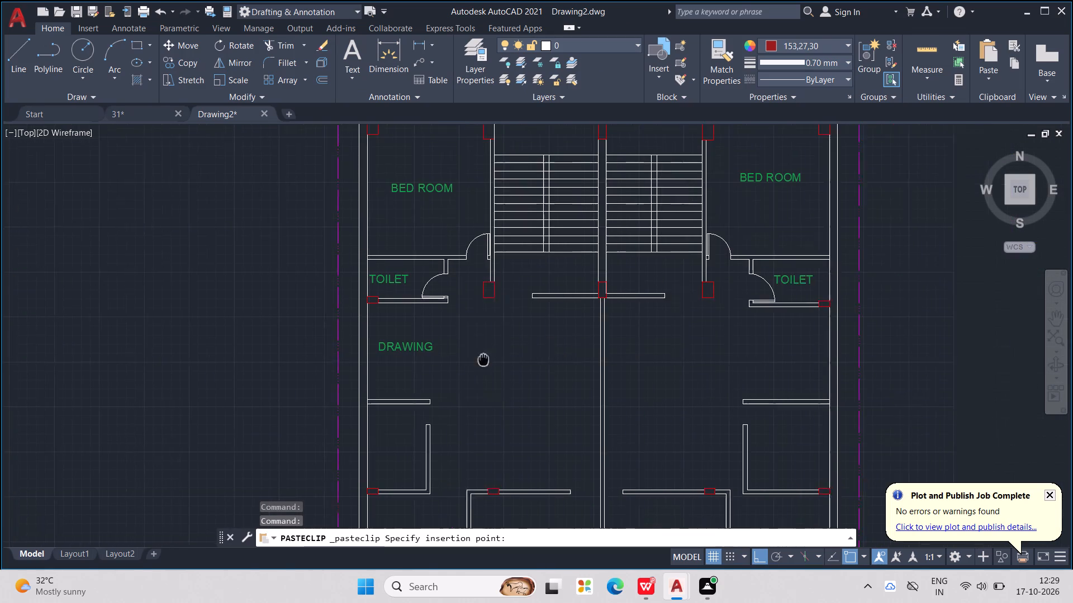
pyautogui.moveTo(477, 359); pyautogui.dragTo(442, 360, button='middle')
pyautogui.moveTo(593, 373); pyautogui.dragTo(544, 353, button='middle')
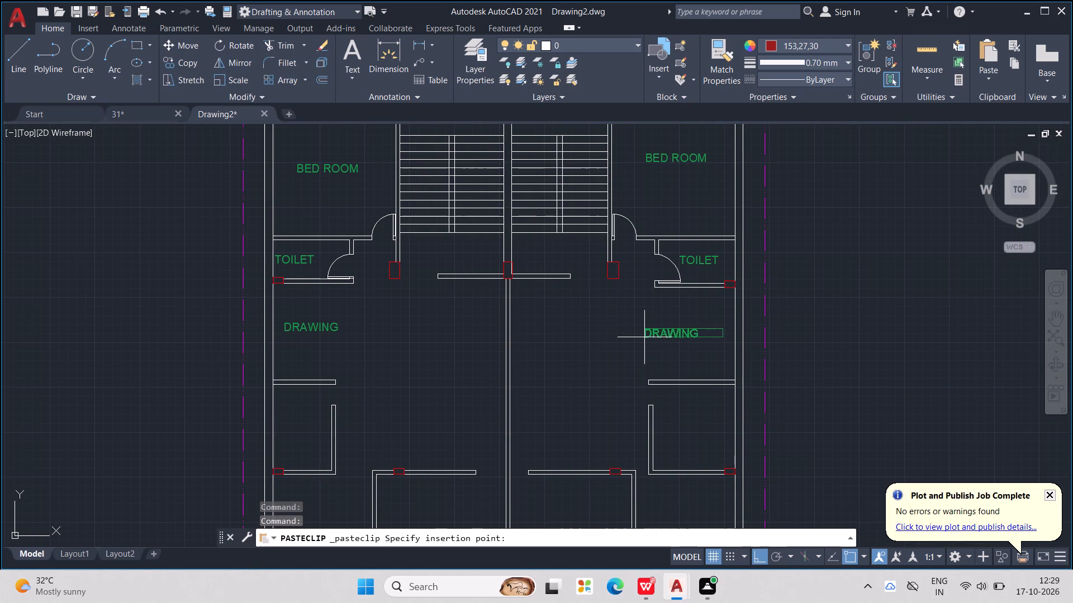
pyautogui.click(655, 338)
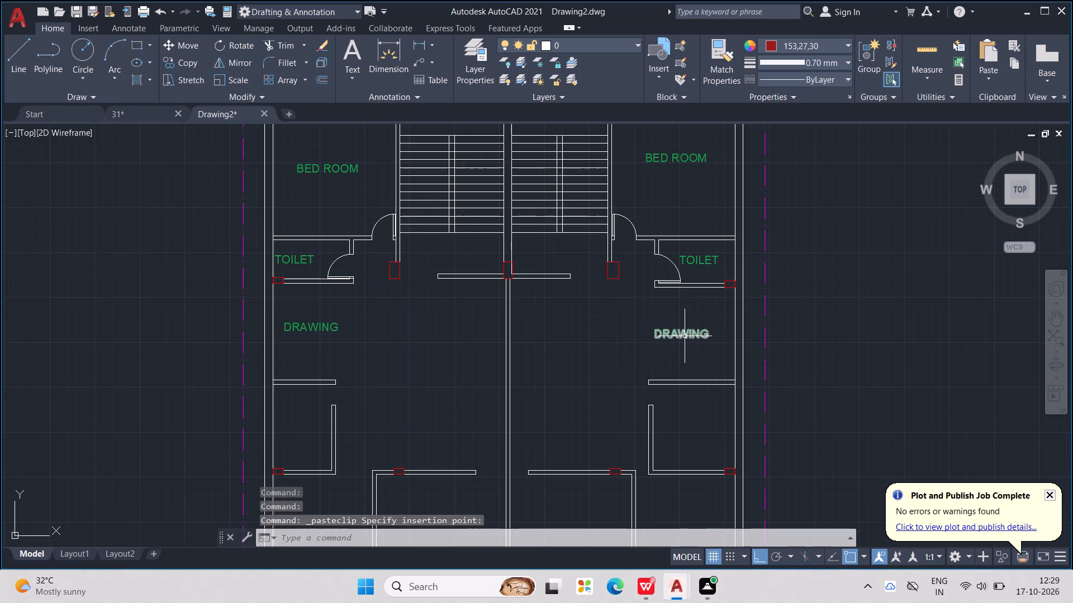
# Place another copy of the DRAWING label in the right unit's open area beside the central wall.
pyautogui.click(685, 336)
pyautogui.hotkey('ctrl', 'c')
pyautogui.hotkey('ctrl', 'v')
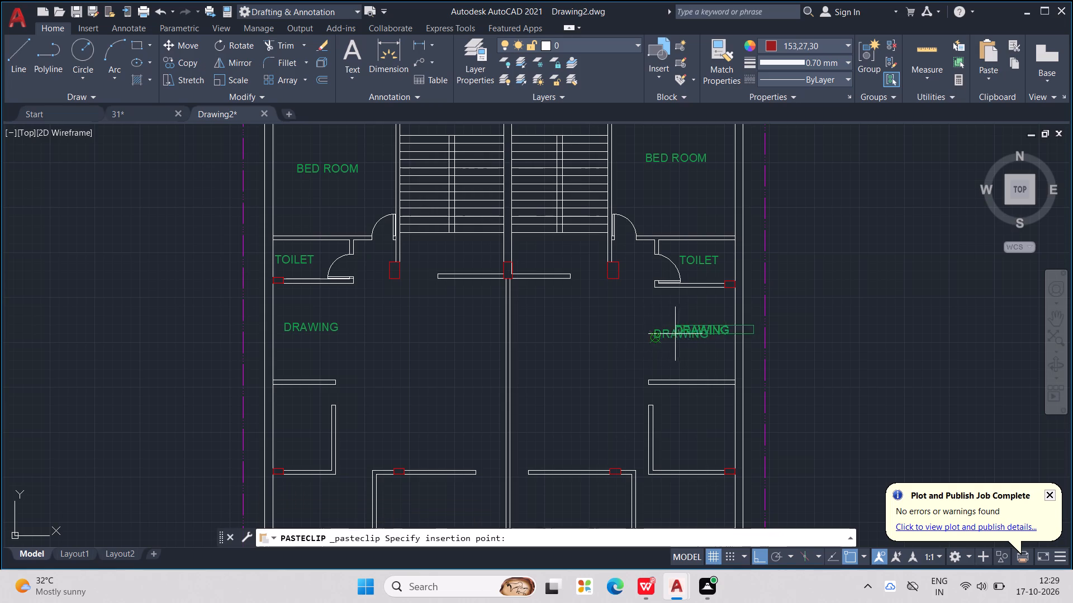
pyautogui.click(552, 386)
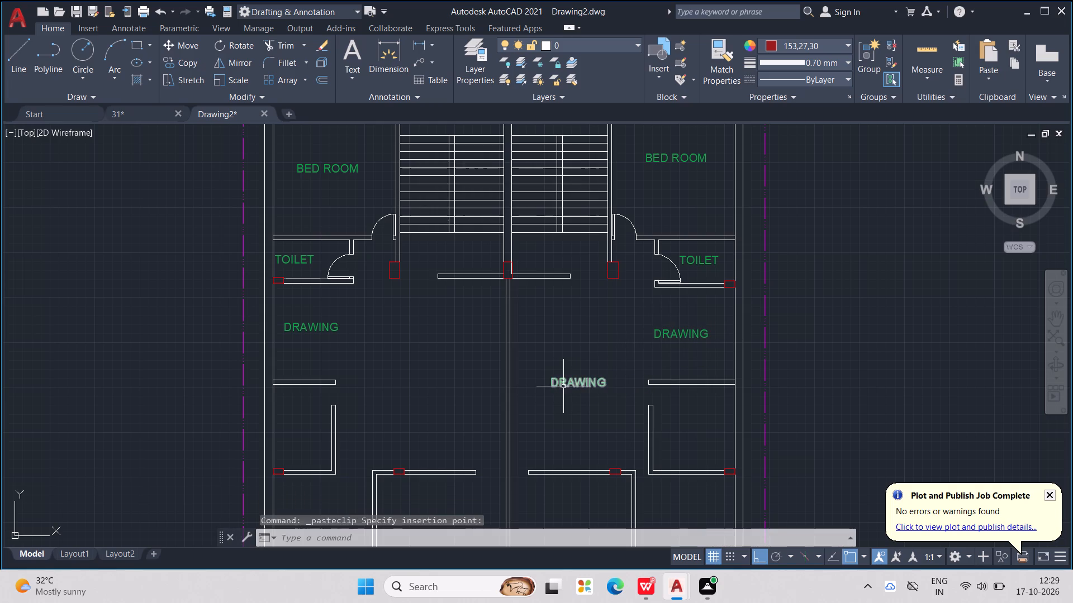
# Change the text of the label beside the central wall in the right unit to DINING.
pyautogui.click(564, 386)
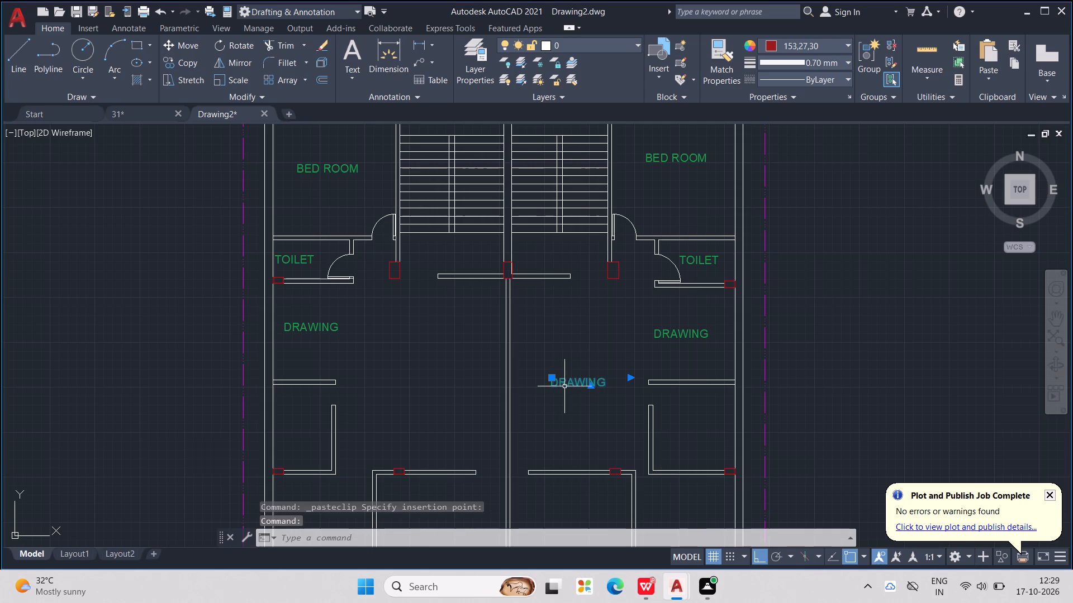
pyautogui.click(565, 386)
pyautogui.doubleClick(565, 386)
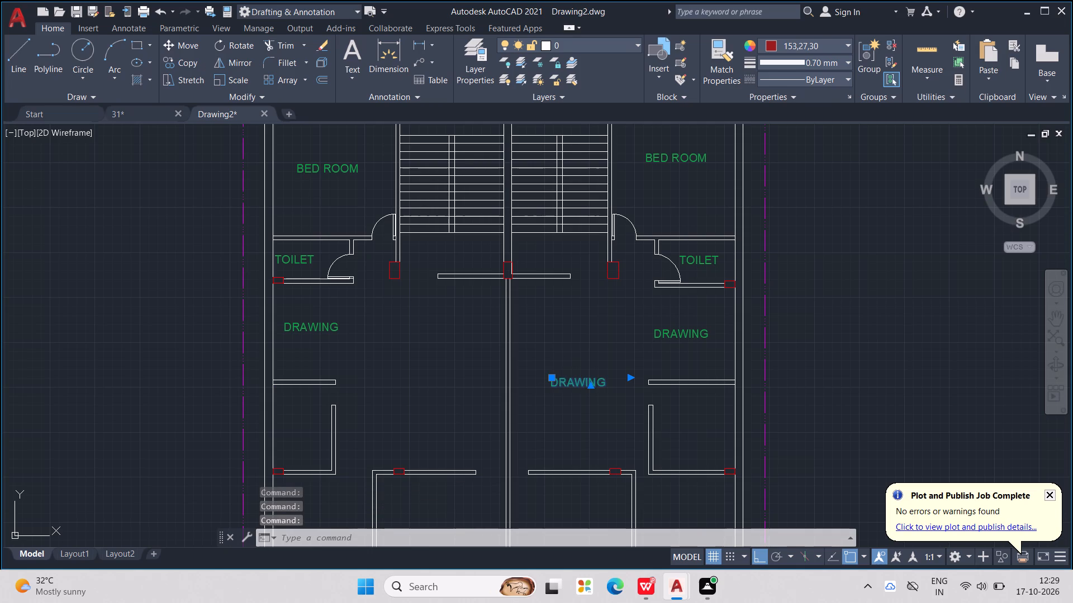
pyautogui.click(610, 382)
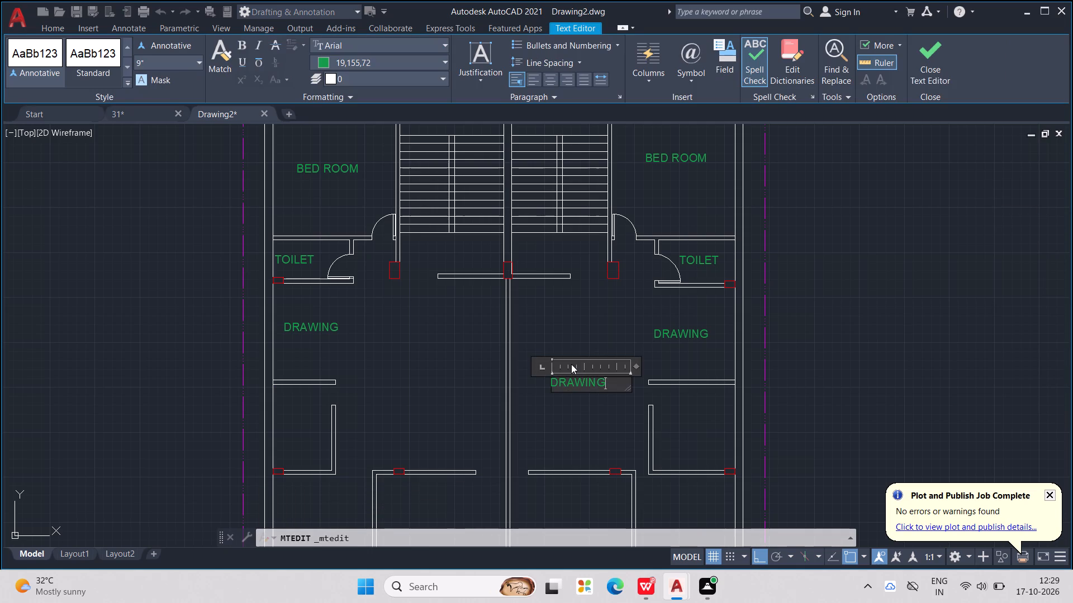
pyautogui.press('BackSpace')
pyautogui.press('BackSpace')
pyautogui.press('BackSpace')
pyautogui.press('BackSpace')
pyautogui.press('BackSpace')
pyautogui.press('BackSpace')
pyautogui.write('INING')
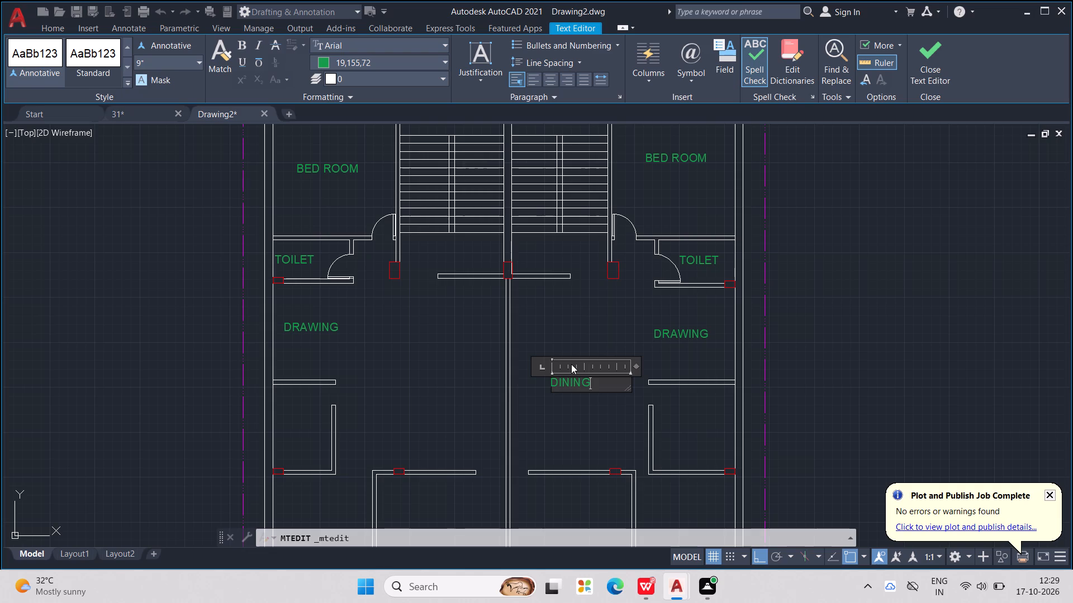
pyautogui.click(603, 335)
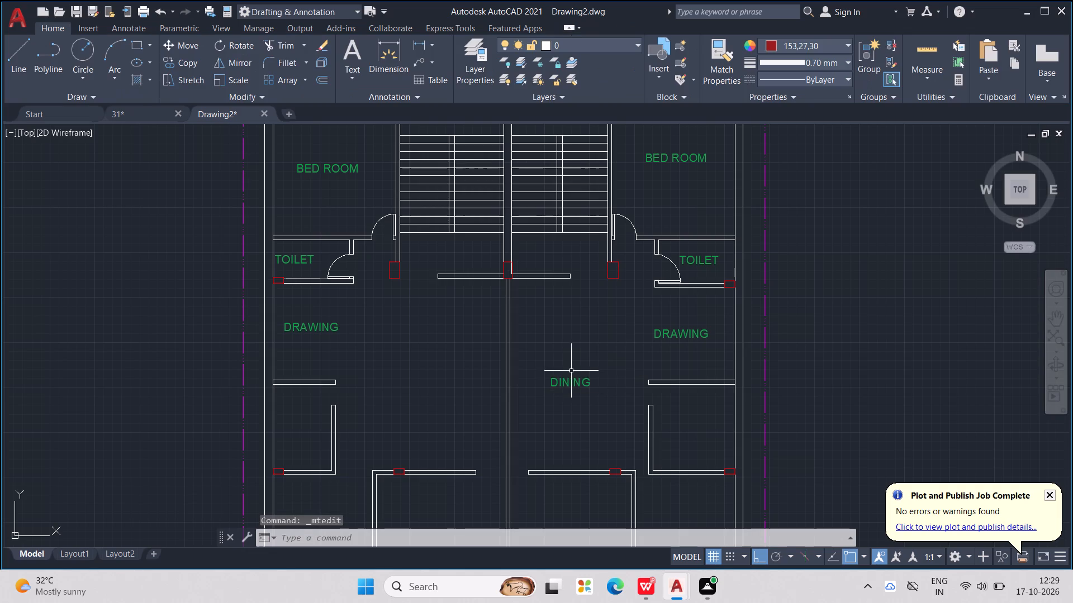
# Copy the DINING label into the matching open area of the left unit.
pyautogui.click(571, 379)
pyautogui.hotkey('ctrl', 'c')
pyautogui.hotkey('ctrl', 'v')
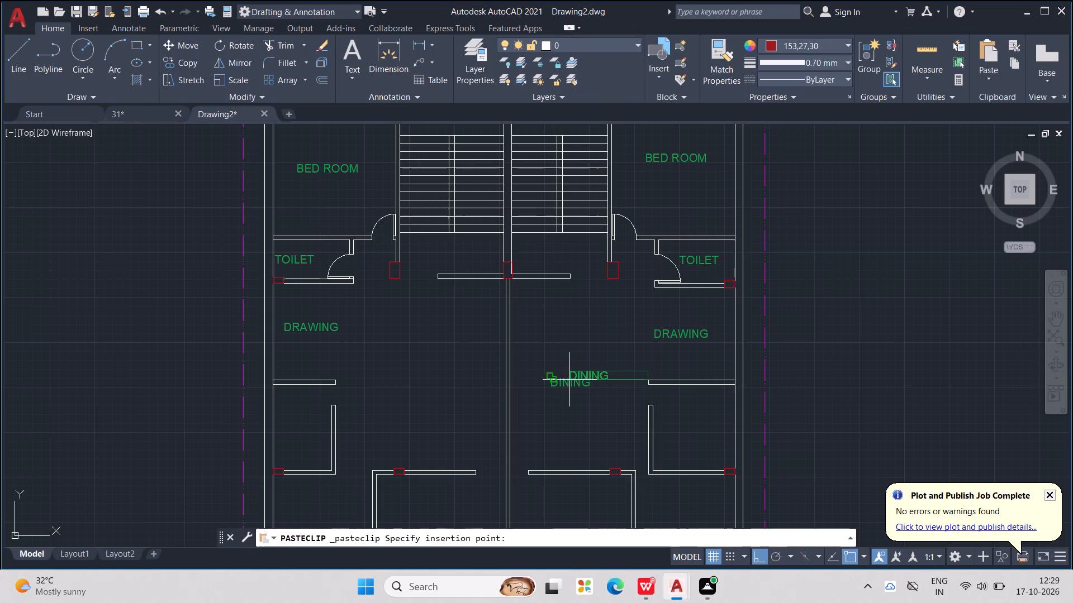
pyautogui.moveTo(566, 382); pyautogui.dragTo(747, 390, button='middle')
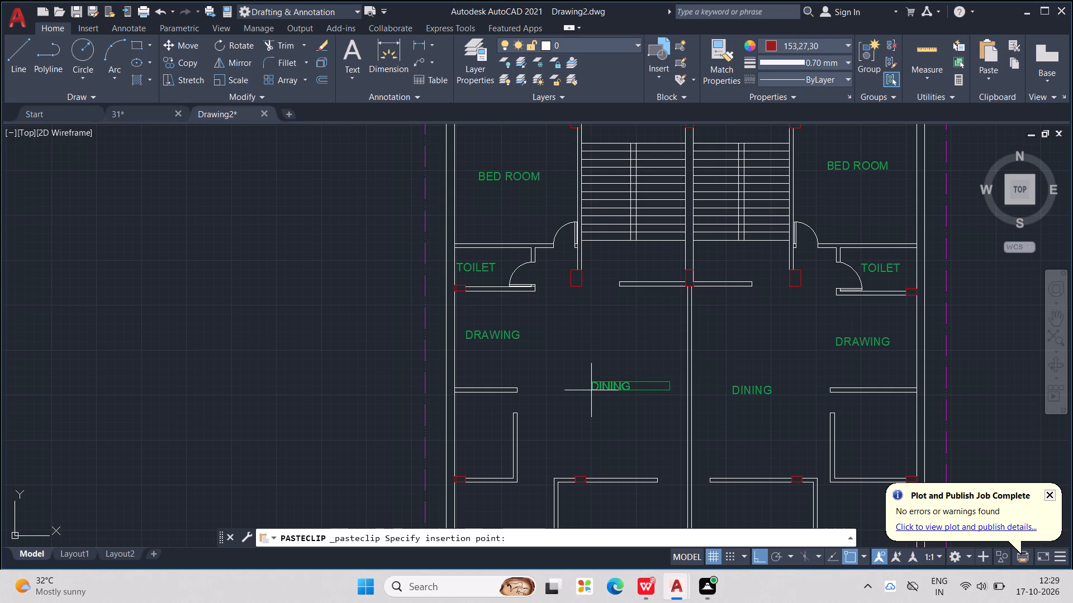
pyautogui.click(583, 395)
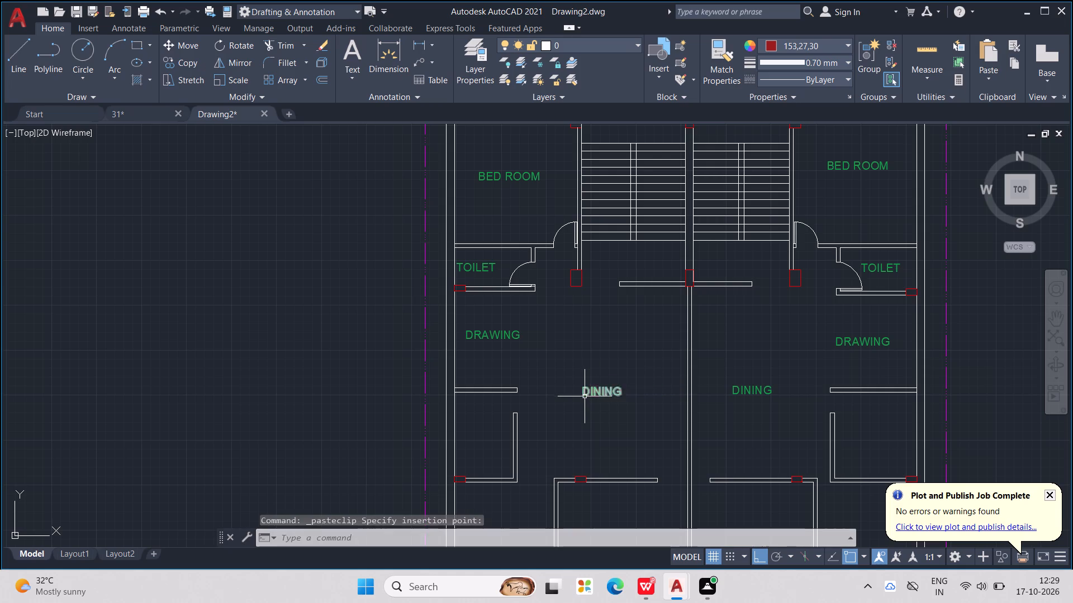
# Copy the BED ROOM label from the left unit's upper bedroom into its lower outer room.
pyautogui.scroll(-1, 619, 368)
pyautogui.moveTo(619, 368); pyautogui.dragTo(615, 382, button='middle')
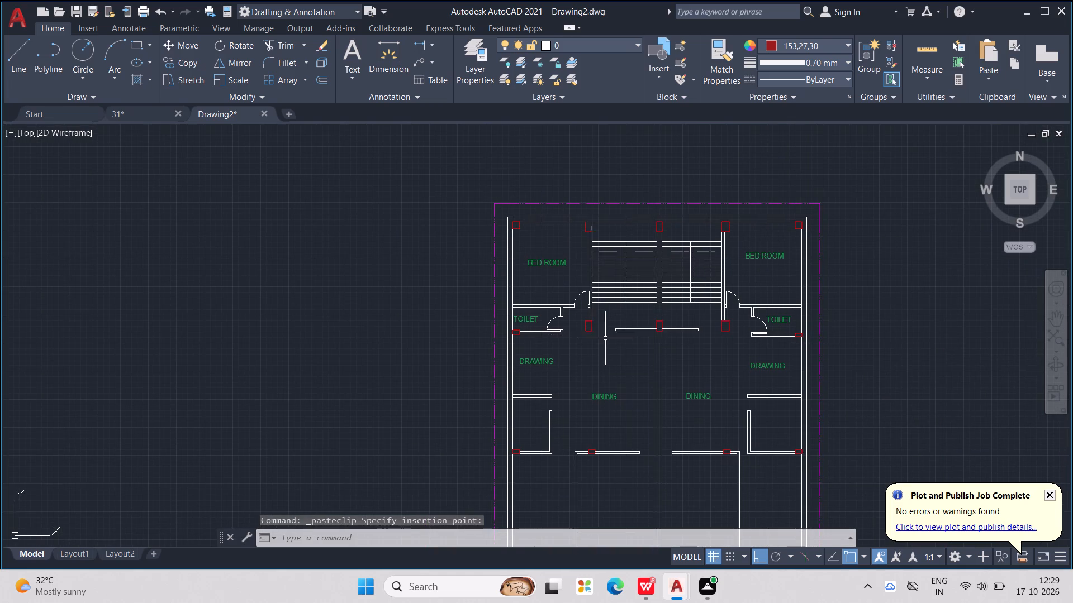
pyautogui.click(554, 262)
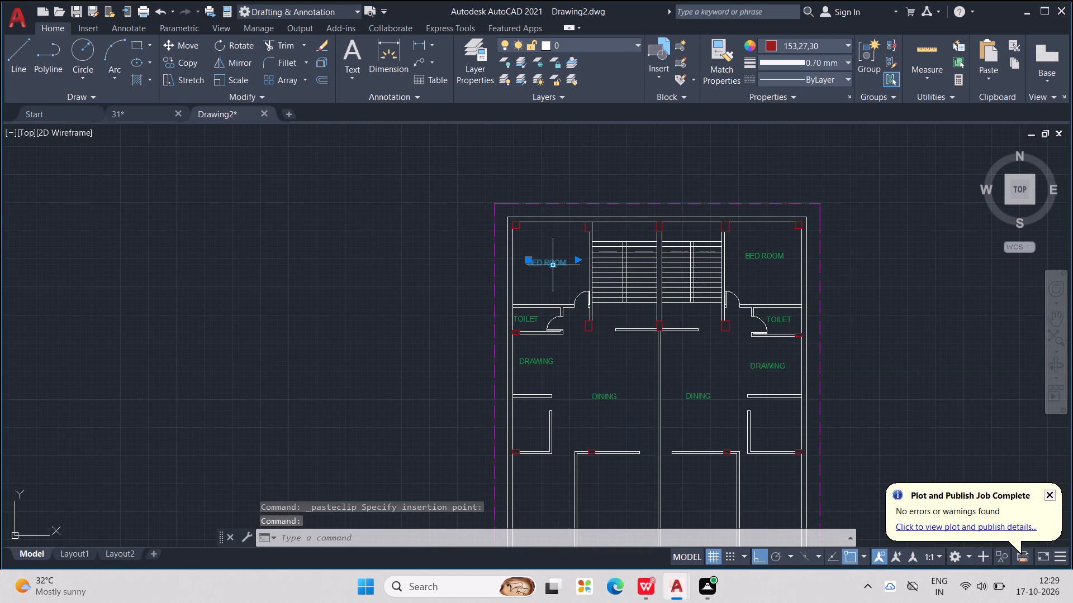
pyautogui.hotkey('ctrl', 'c')
pyautogui.hotkey('ctrl', 'v')
pyautogui.moveTo(663, 332); pyautogui.dragTo(670, 286, button='middle')
pyautogui.scroll(-1, 668, 331)
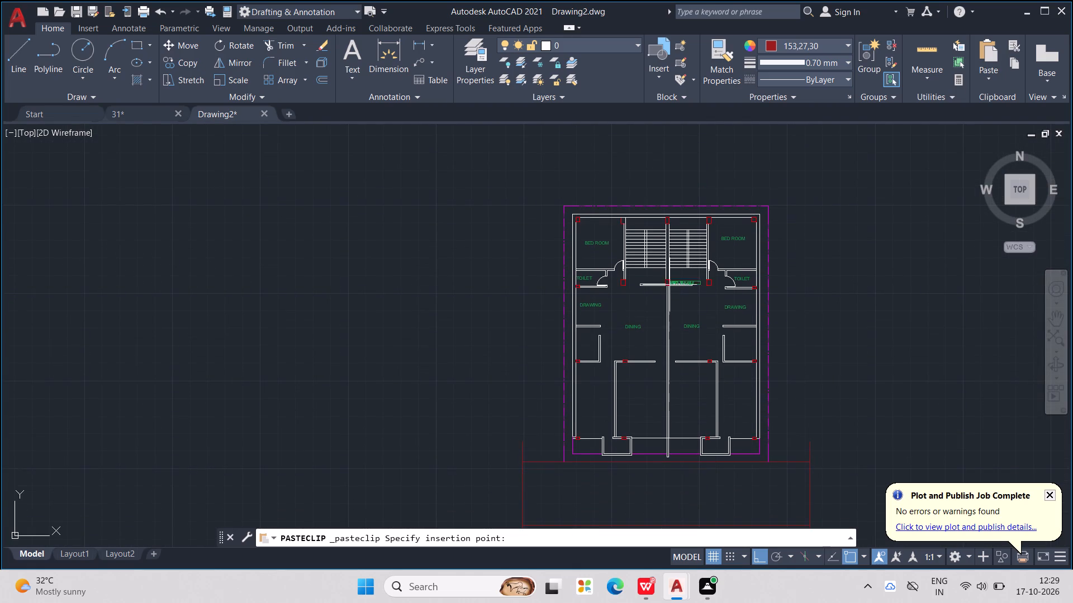
pyautogui.scroll(2, 587, 394)
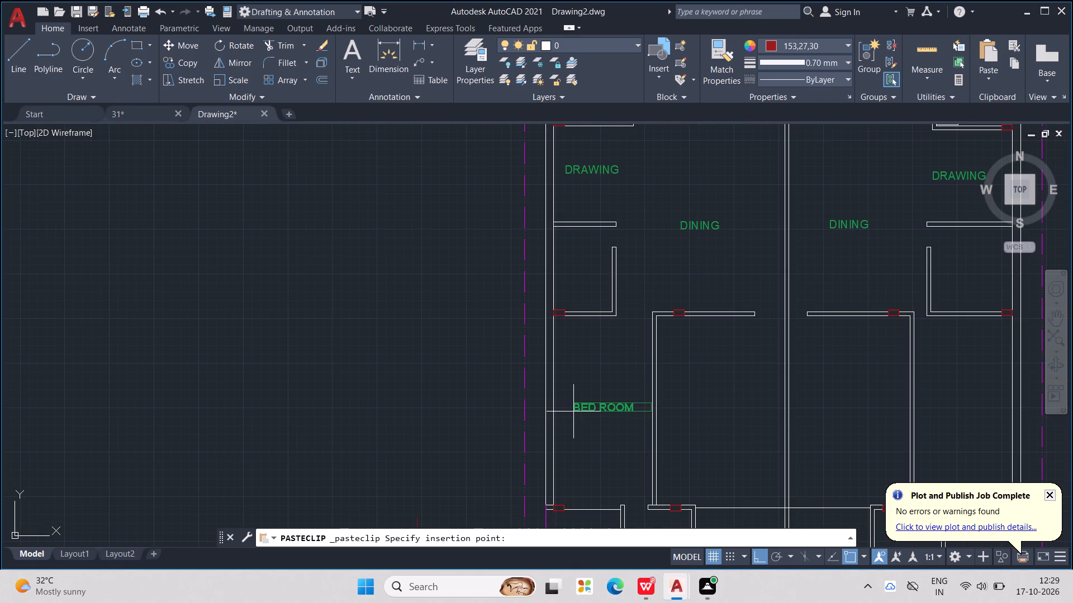
pyautogui.moveTo(572, 411); pyautogui.dragTo(566, 374, button='middle')
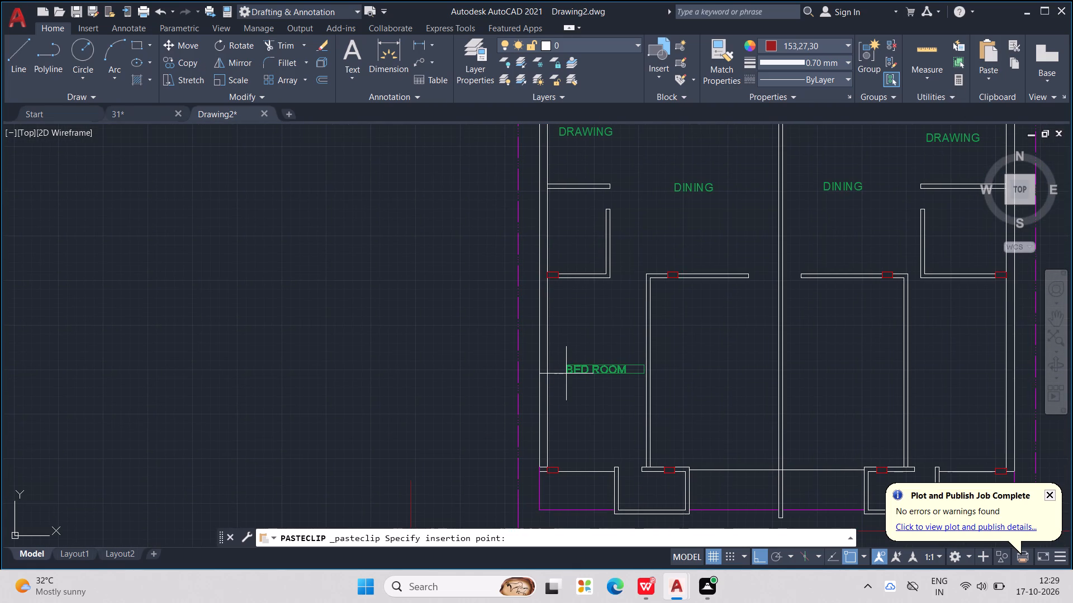
pyautogui.click(566, 374)
# Copy the BED ROOM label into the left unit's lower inner room beside the central wall.
pyautogui.click(572, 369)
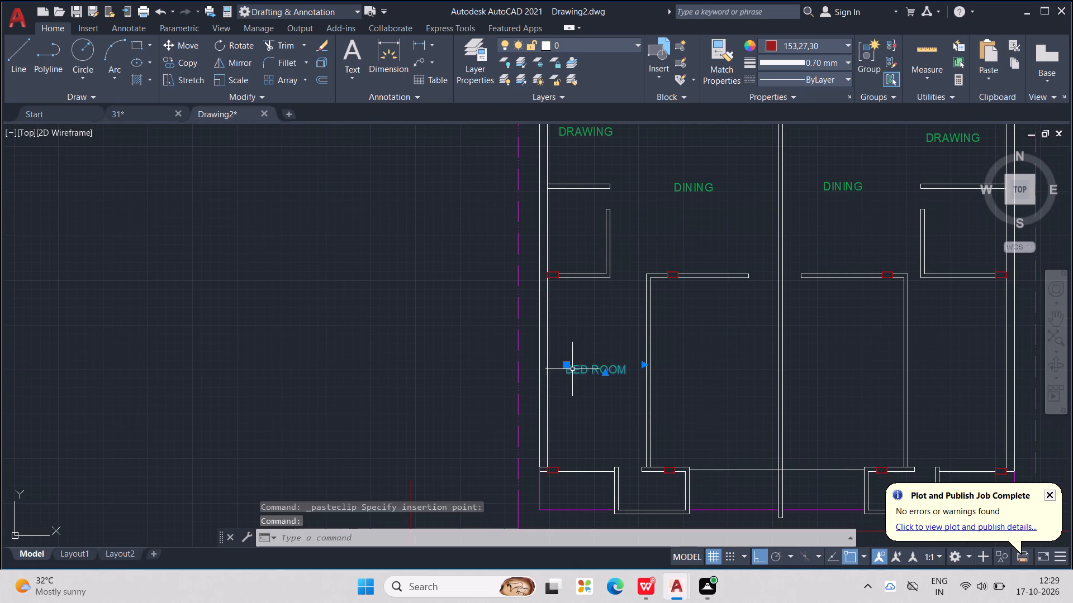
pyautogui.hotkey('ctrl', 'c')
pyautogui.hotkey('ctrl', 'v')
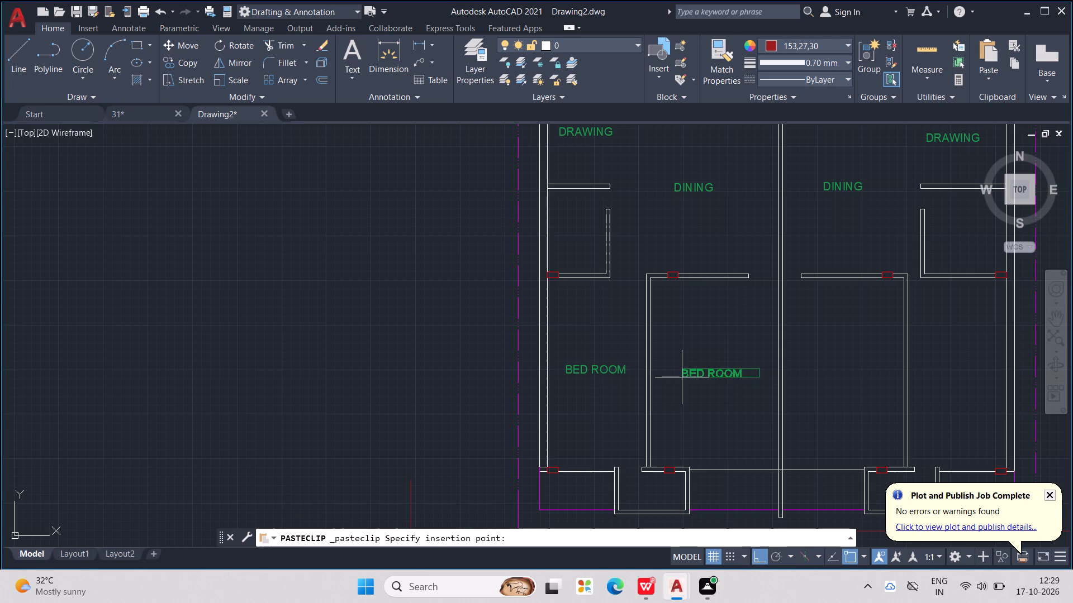
pyautogui.keyDown('ctrl'); pyautogui.moveTo(681, 377); pyautogui.dragTo(648, 367, button='middle'); pyautogui.keyUp('ctrl')
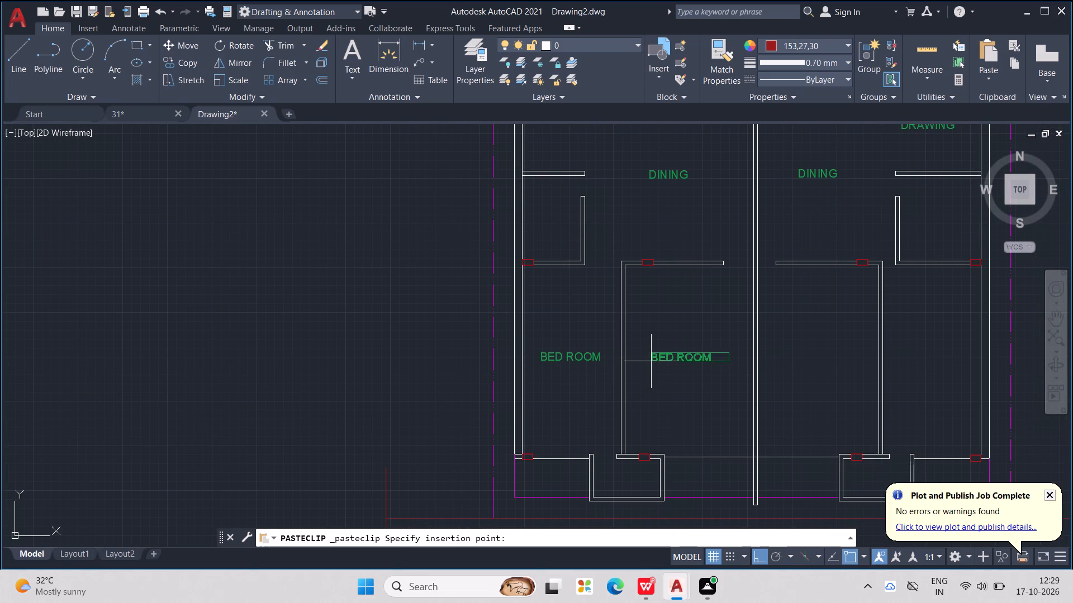
pyautogui.keyDown('ctrl'); pyautogui.click(651, 361); pyautogui.keyUp('ctrl')
# Place copies of the BED ROOM label in the right unit's lower inner and lower outer rooms.
pyautogui.hotkey('ctrl', 'v')
pyautogui.moveTo(773, 357); pyautogui.dragTo(767, 357, button='middle')
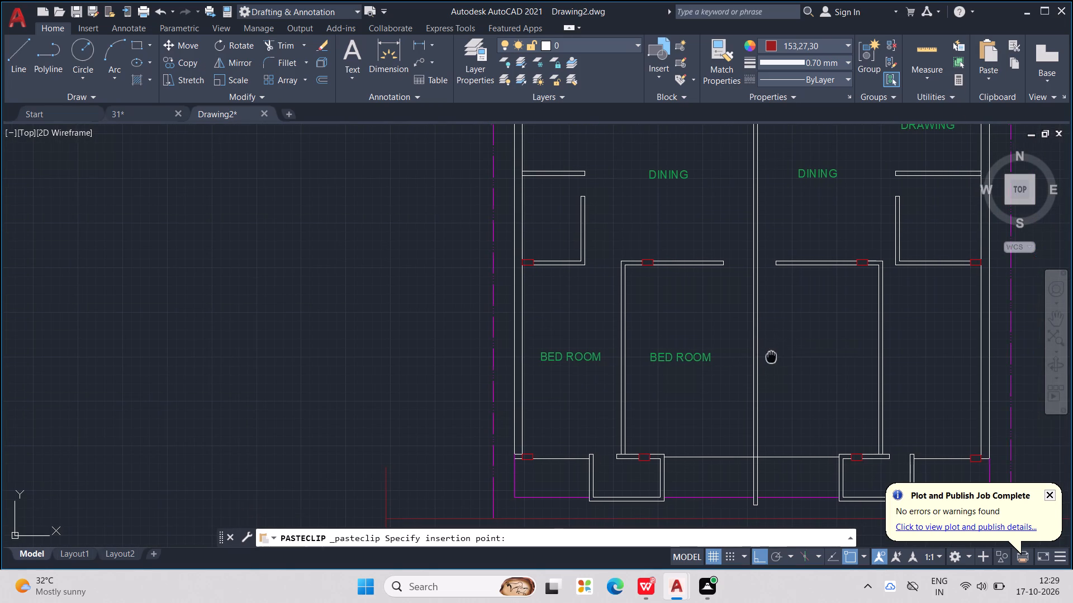
pyautogui.moveTo(767, 357); pyautogui.dragTo(701, 344, button='middle')
pyautogui.click(711, 351)
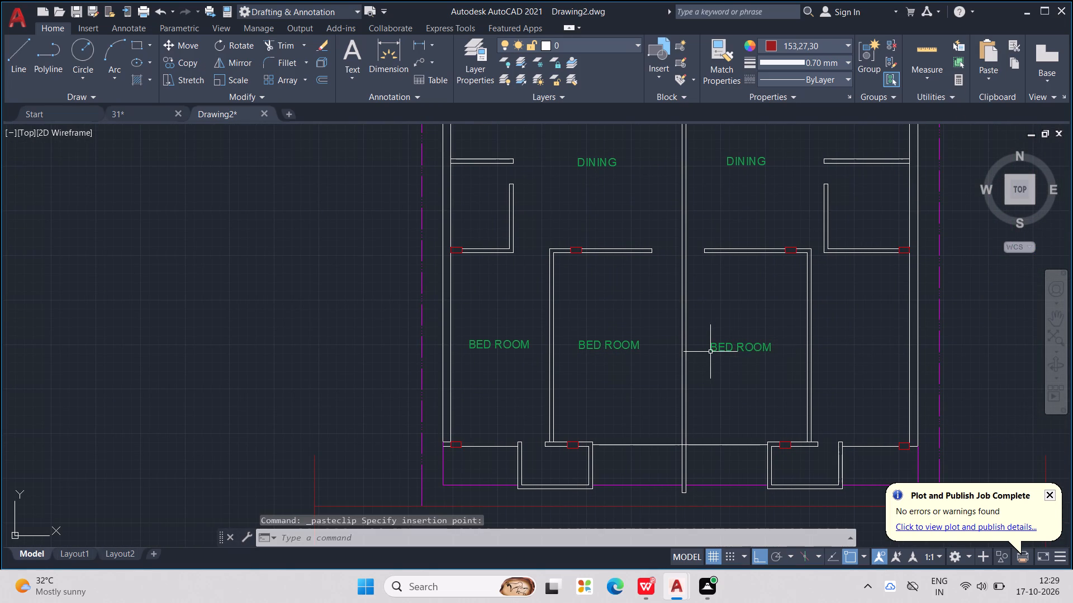
pyautogui.hotkey('ctrl', 'v')
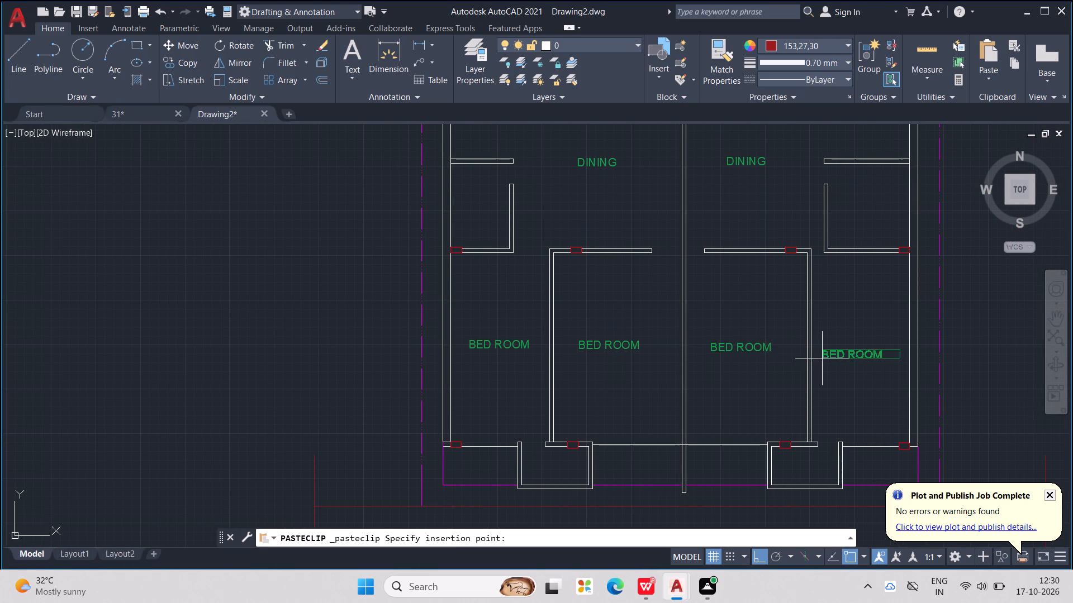
pyautogui.click(823, 351)
# Copy the right unit's TOILET label into the small projecting room below the left unit's lower bedrooms.
pyautogui.scroll(-3, 823, 351)
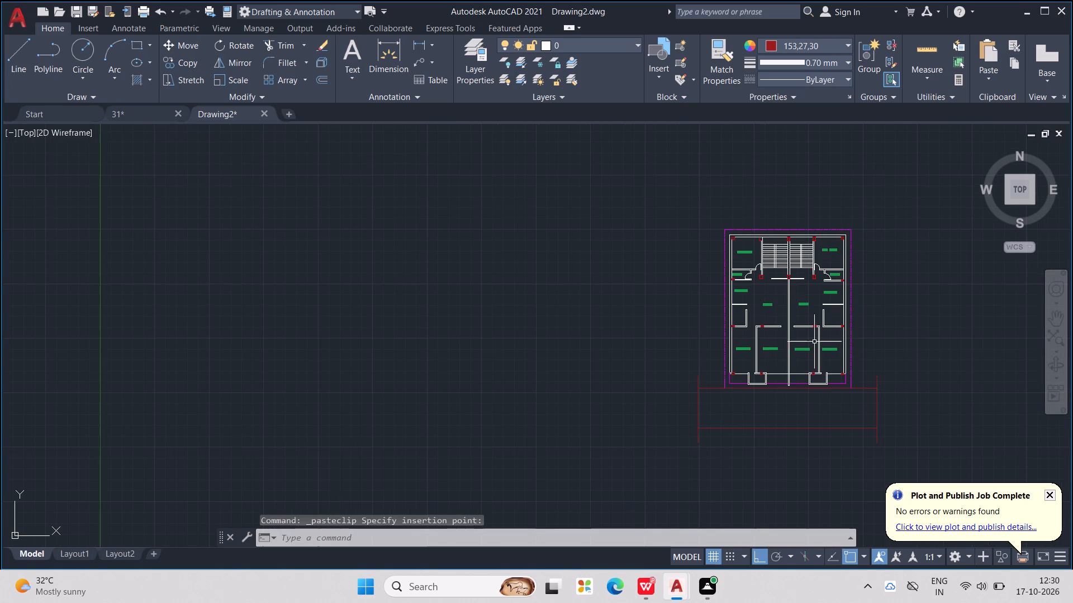
pyautogui.scroll(2, 822, 276)
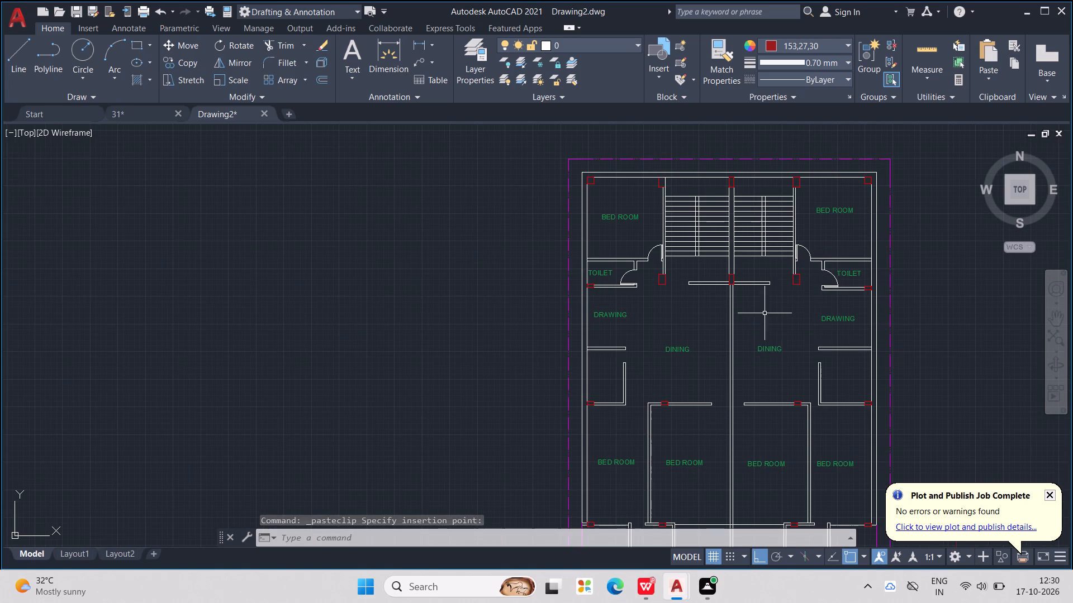
pyautogui.click(854, 272)
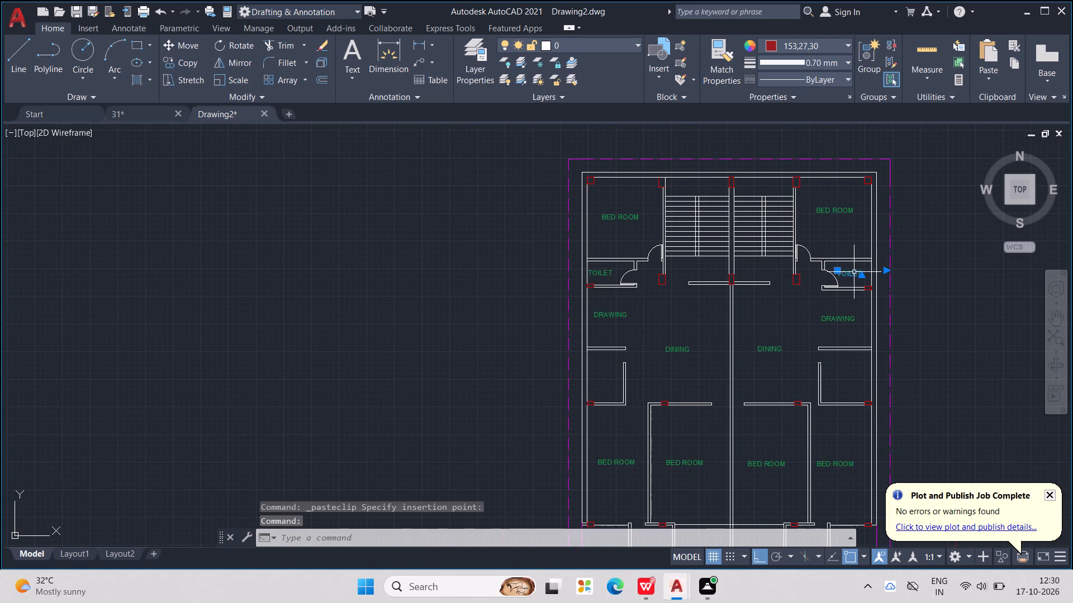
pyautogui.hotkey('ctrl', 'c')
pyautogui.hotkey('ctrl', 'v')
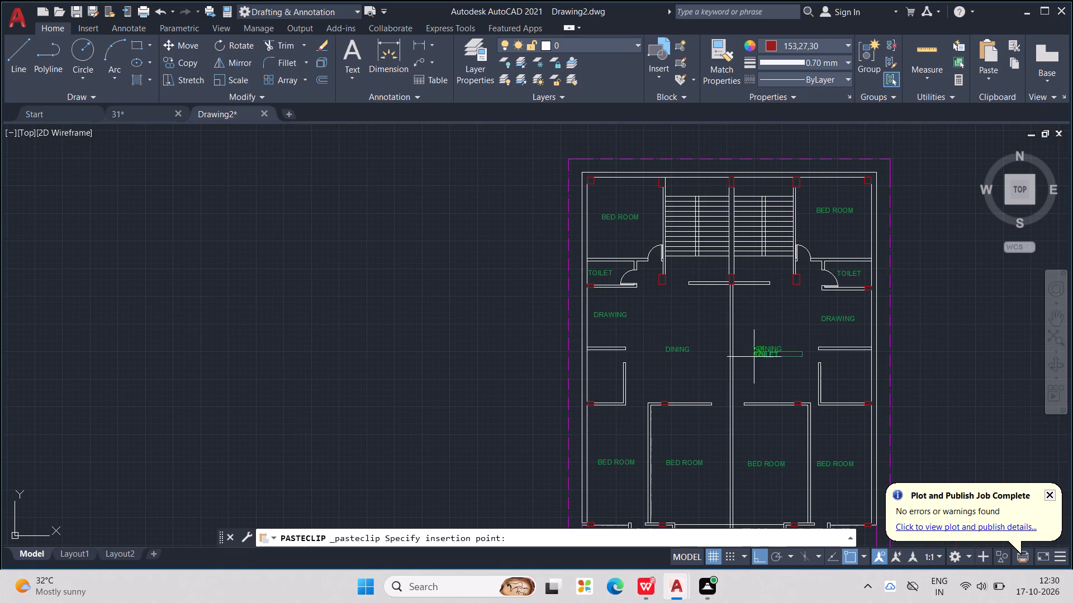
pyautogui.moveTo(692, 368); pyautogui.dragTo(712, 283, button='middle')
pyautogui.scroll(3, 649, 434)
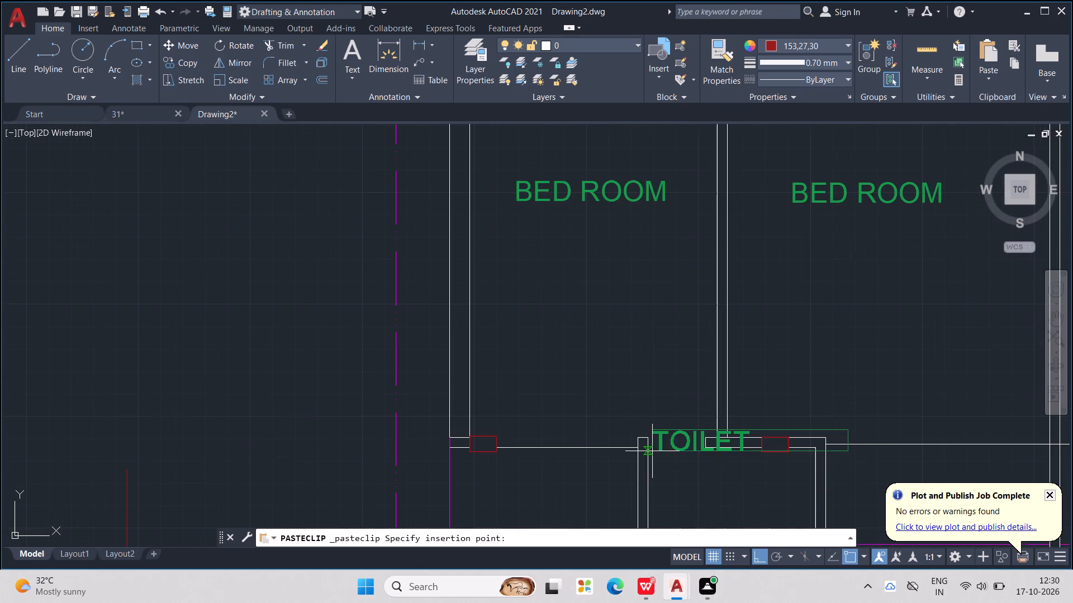
pyautogui.moveTo(657, 492); pyautogui.dragTo(638, 327, button='middle')
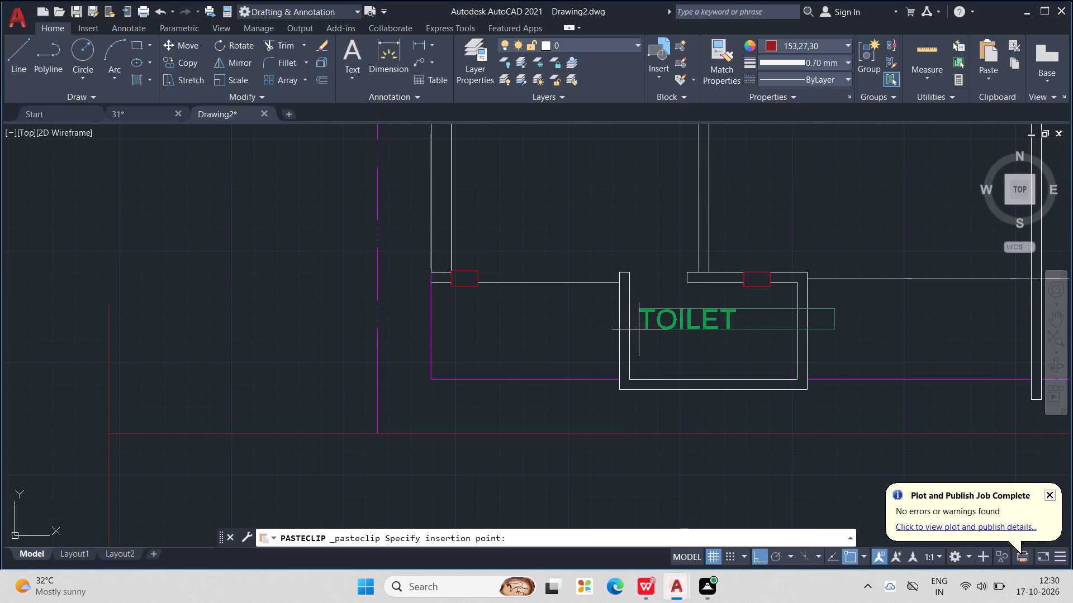
pyautogui.click(639, 334)
# Copy the TOILET label into the matching projecting room at the bottom of the right unit.
pyautogui.click(692, 326)
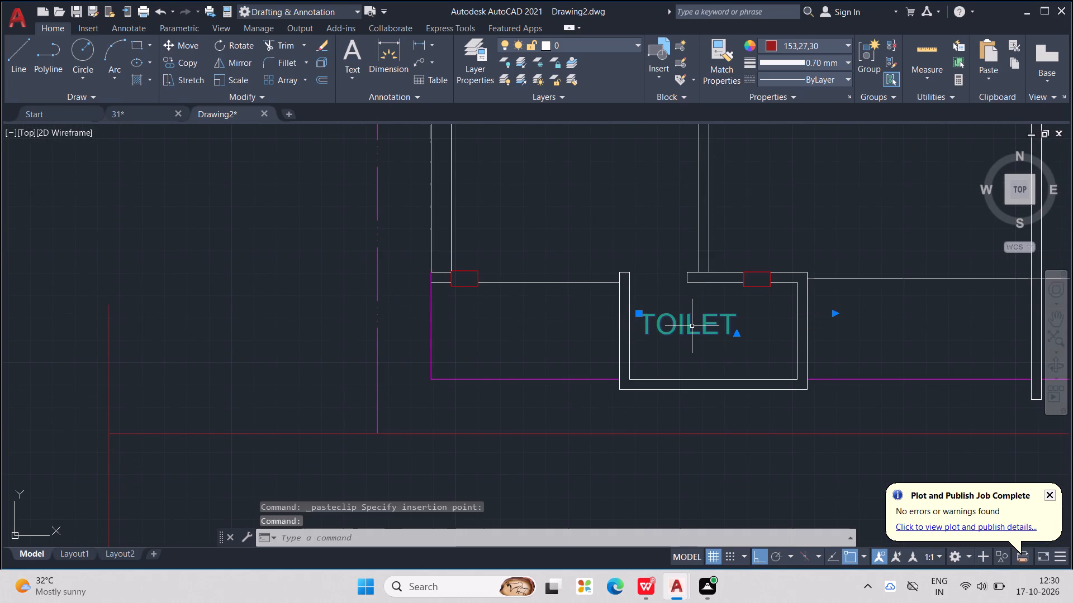
pyautogui.hotkey('ctrl', 'c')
pyautogui.hotkey('ctrl', 'v')
pyautogui.scroll(-1, 736, 326)
pyautogui.moveTo(736, 326); pyautogui.dragTo(401, 329, button='middle')
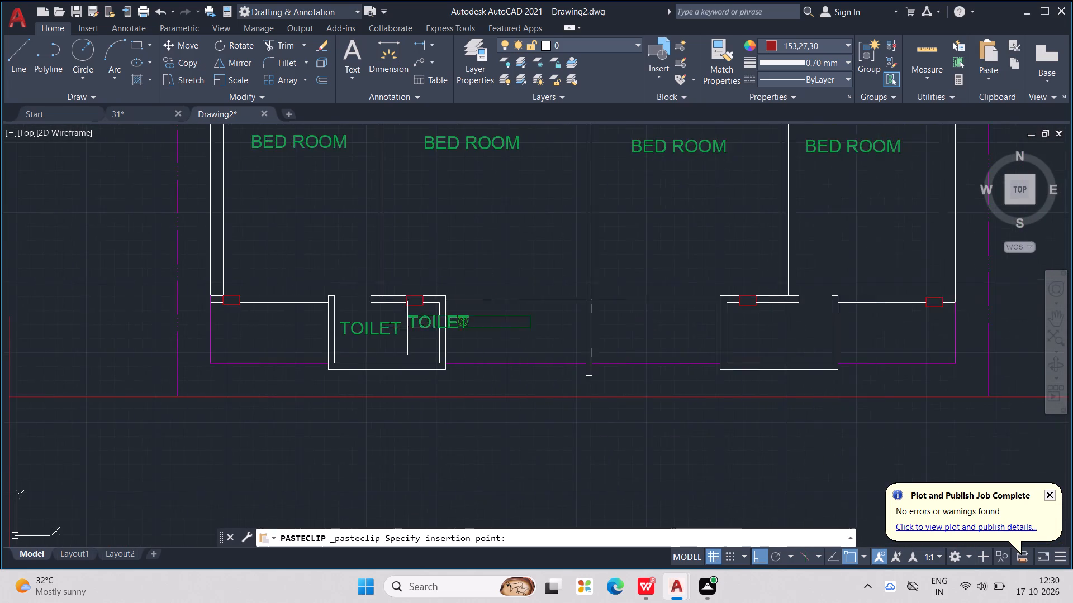
pyautogui.scroll(-1, 409, 327)
pyautogui.scroll(1, 617, 334)
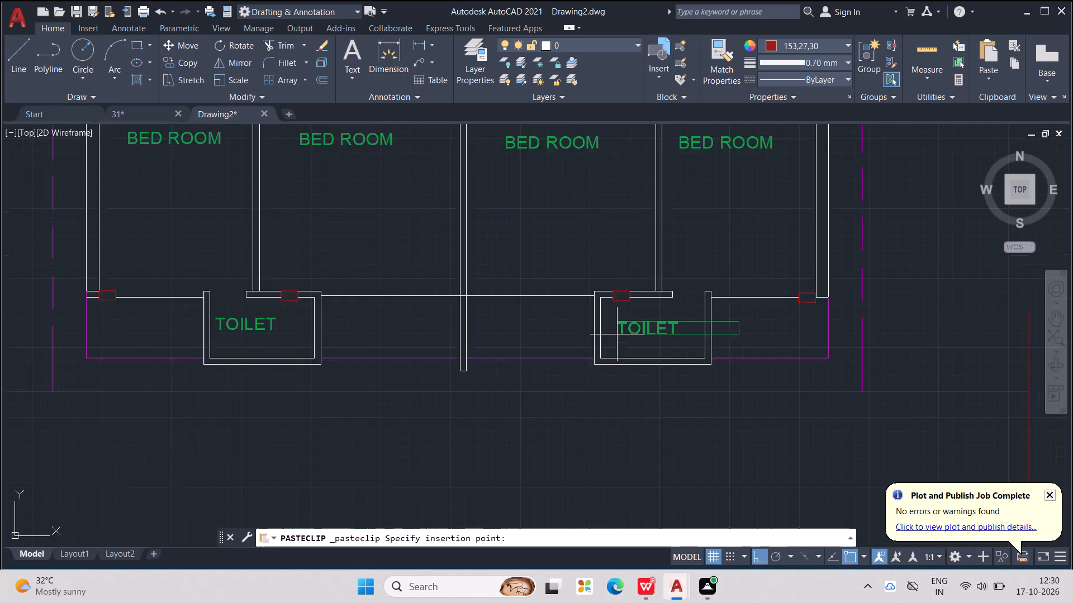
pyautogui.scroll(1, 617, 334)
pyautogui.click(595, 338)
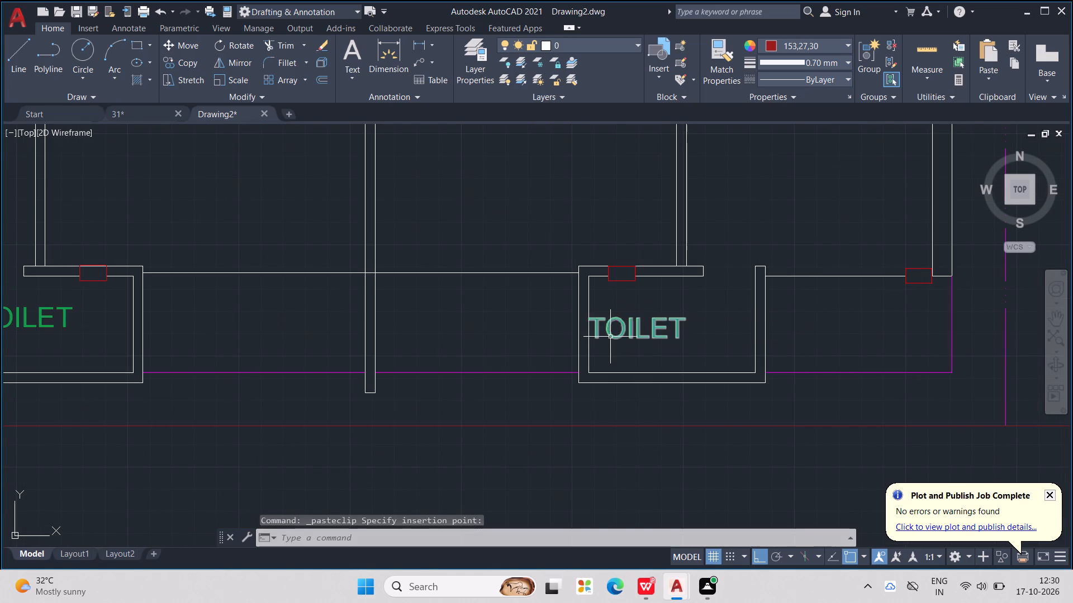
# Move the right unit's bottom TOILET label slightly up and away from the room's inner wall.
pyautogui.click(611, 337)
pyautogui.moveTo(613, 335); pyautogui.dragTo(621, 331)
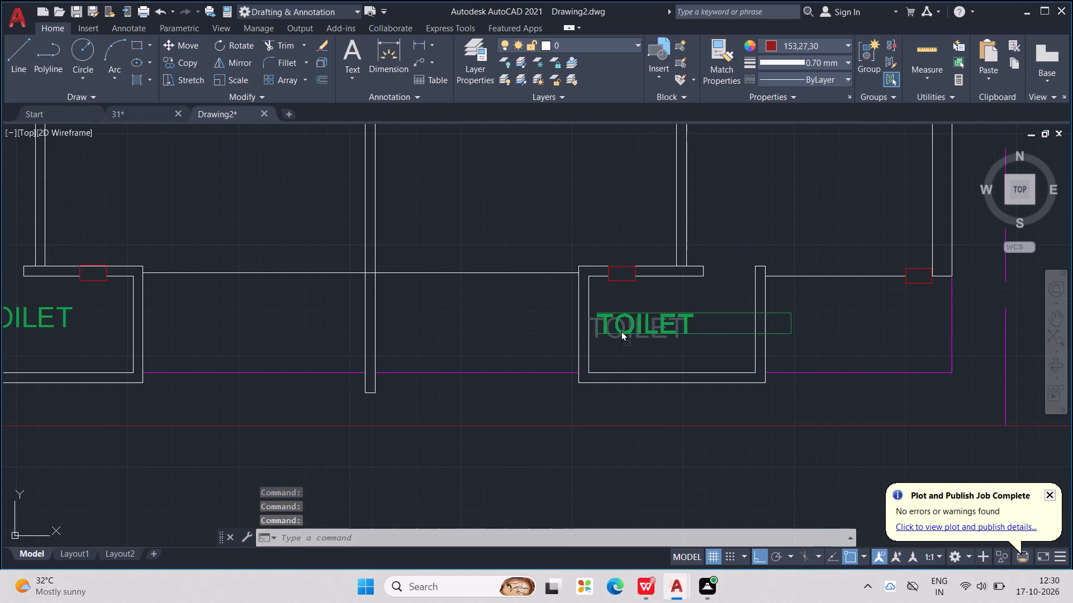
pyautogui.moveTo(621, 331); pyautogui.dragTo(620, 331)
pyautogui.click(624, 328)
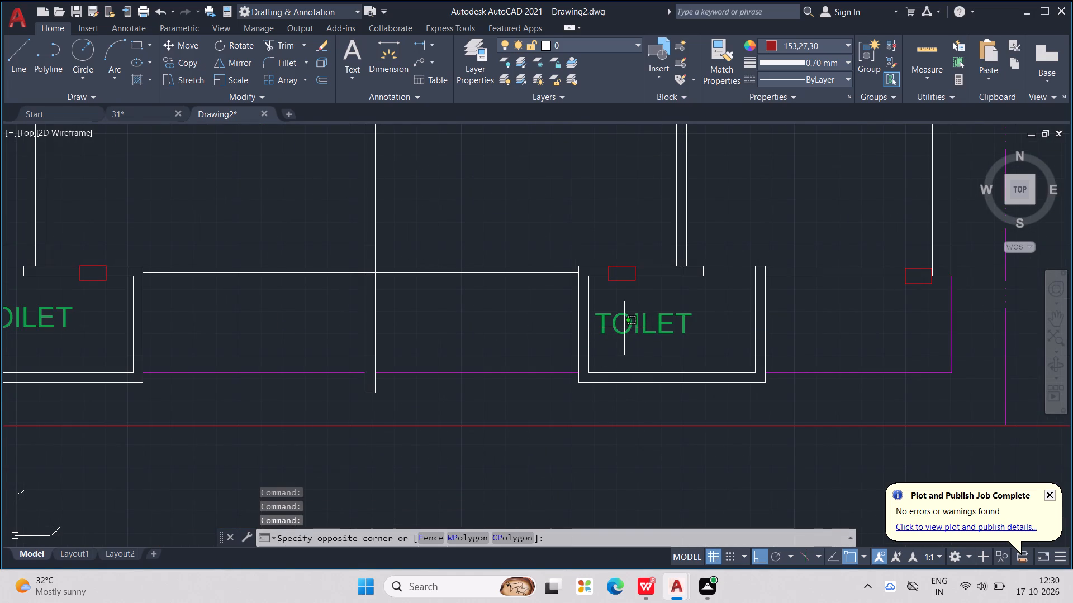
pyautogui.click(624, 329)
# Copy the TOILET label into the open space outside the right unit's bottom toilet, below the outer bedroom.
pyautogui.click(630, 329)
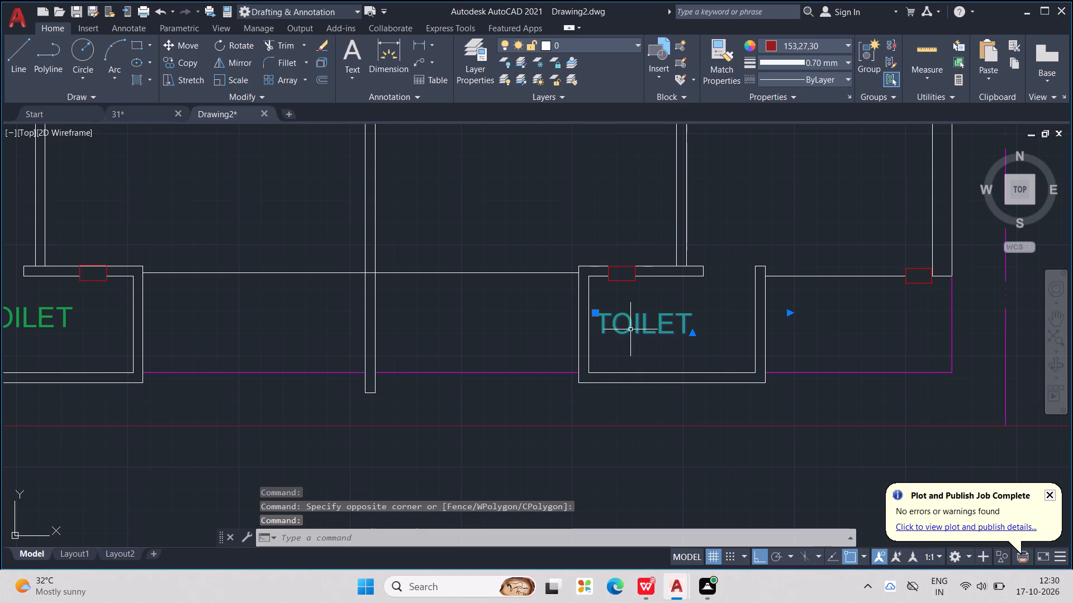
pyautogui.hotkey('ctrl', 'c')
pyautogui.hotkey('ctrl', 'v')
pyautogui.scroll(1, 731, 350)
pyautogui.moveTo(794, 347); pyautogui.dragTo(676, 357, button='middle')
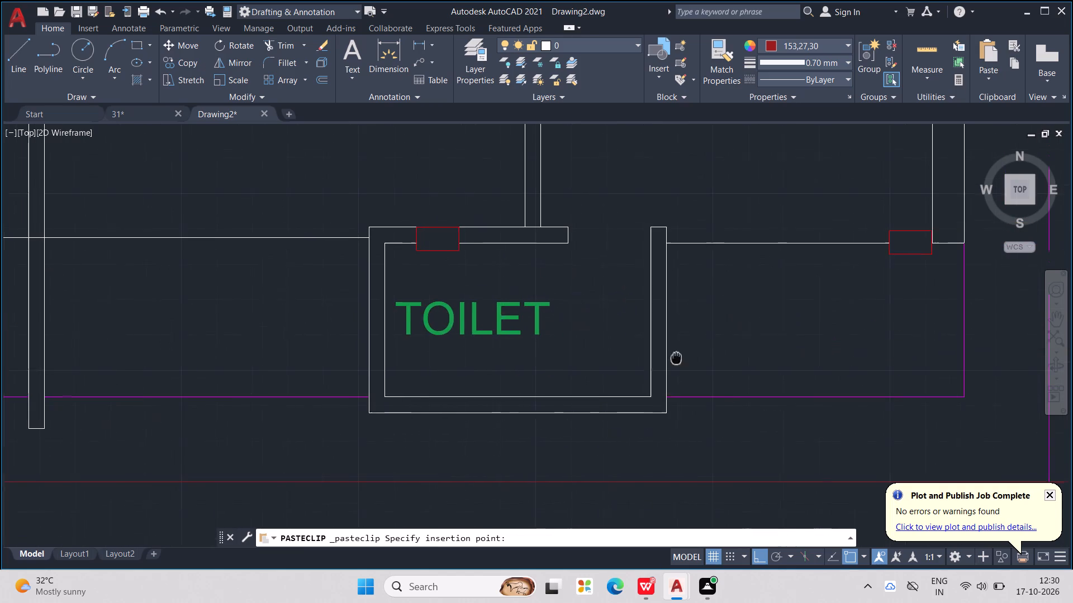
pyautogui.moveTo(676, 357); pyautogui.dragTo(675, 356, button='middle')
pyautogui.click(687, 342)
# Change the text of the label in the space beside the right unit's bottom toilet to VER.
pyautogui.doubleClick(703, 337)
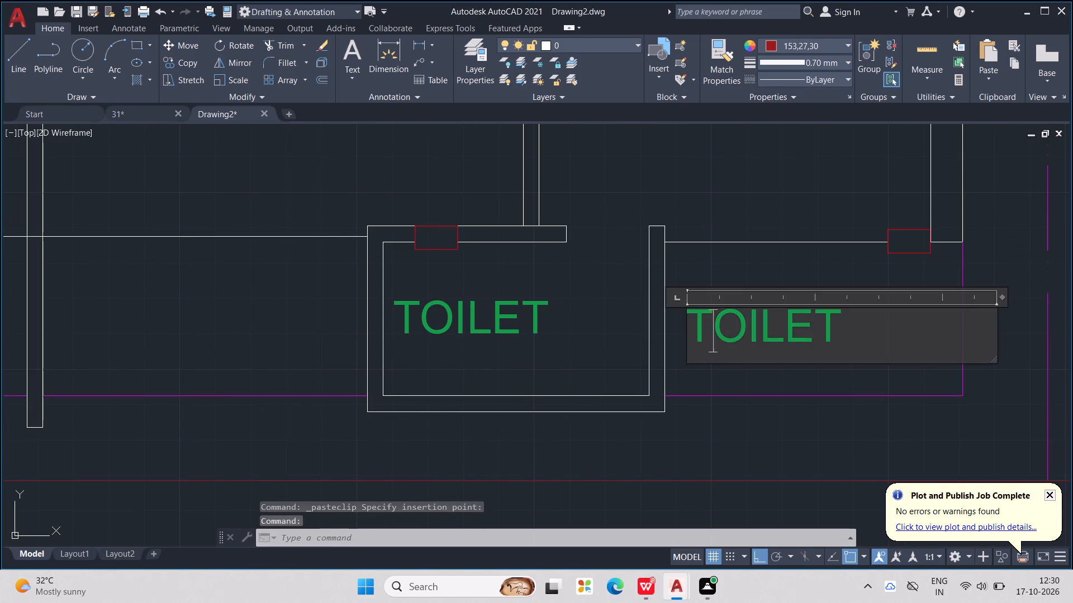
pyautogui.press('Right')
pyautogui.press('Right')
pyautogui.press('Right')
pyautogui.press('Right')
pyautogui.press('Right')
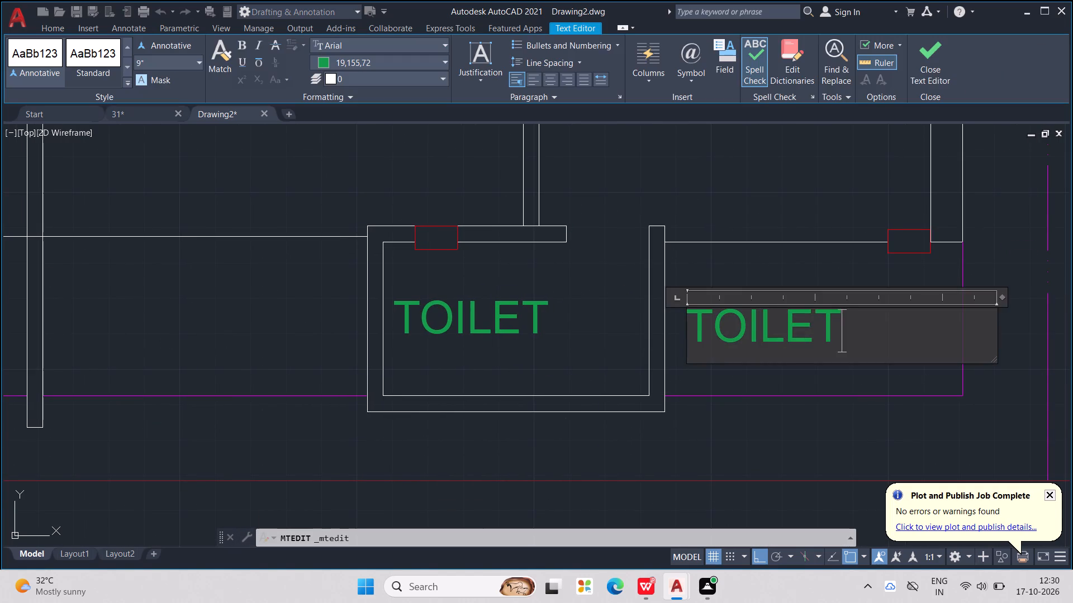
pyautogui.press('BackSpace')
pyautogui.press('BackSpace')
pyautogui.press('BackSpace')
pyautogui.press('BackSpace')
pyautogui.press('BackSpace')
pyautogui.press('BackSpace')
pyautogui.press('BackSpace')
pyautogui.press('BackSpace')
pyautogui.press('BackSpace')
pyautogui.press('BackSpace')
pyautogui.press('BackSpace')
pyautogui.press('BackSpace')
pyautogui.press('BackSpace')
pyautogui.press('BackSpace')
pyautogui.write('VER')
pyautogui.scroll(-1, 691, 333)
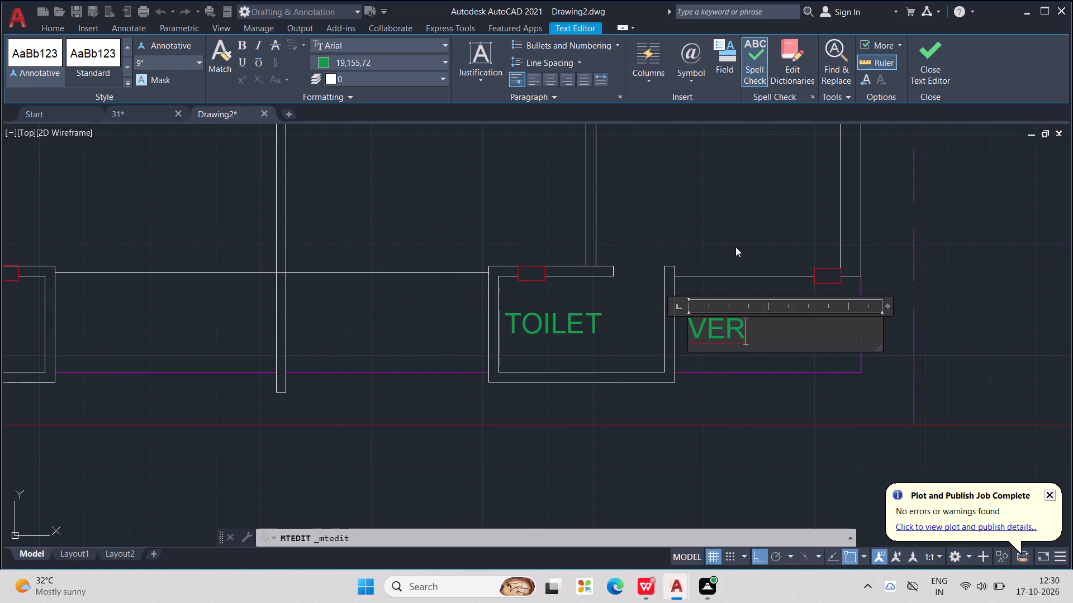
pyautogui.click(735, 247)
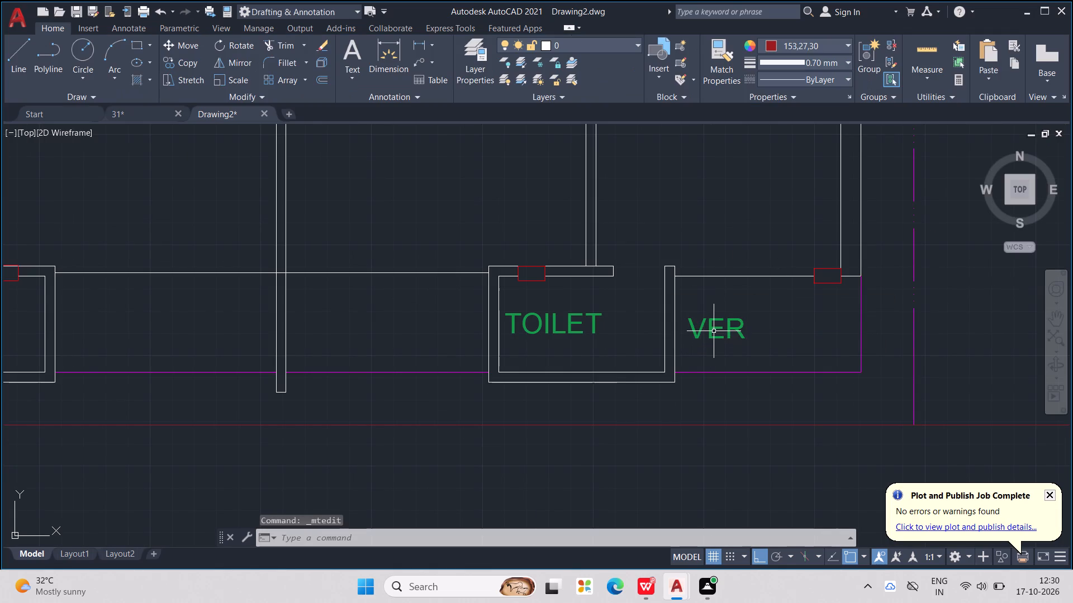
# Move the VER label up and further from the toilet wall, nearer the middle of its space.
pyautogui.click(714, 331)
pyautogui.moveTo(713, 326); pyautogui.dragTo(735, 305)
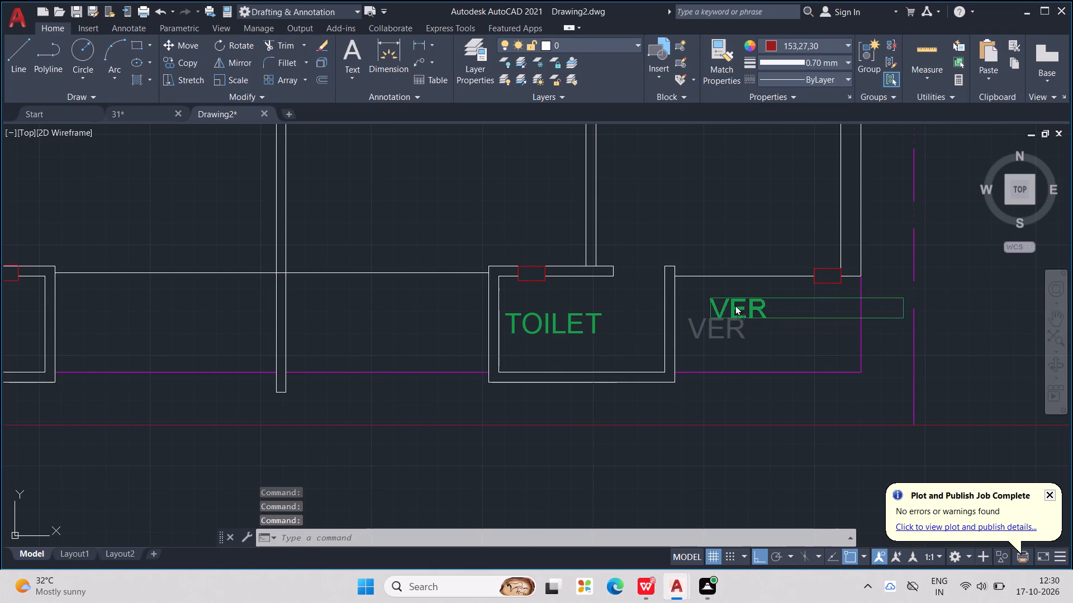
pyautogui.moveTo(735, 305); pyautogui.dragTo(739, 304)
# Copy the VER label into the matching space outside the left unit's bottom toilet.
pyautogui.click(739, 304)
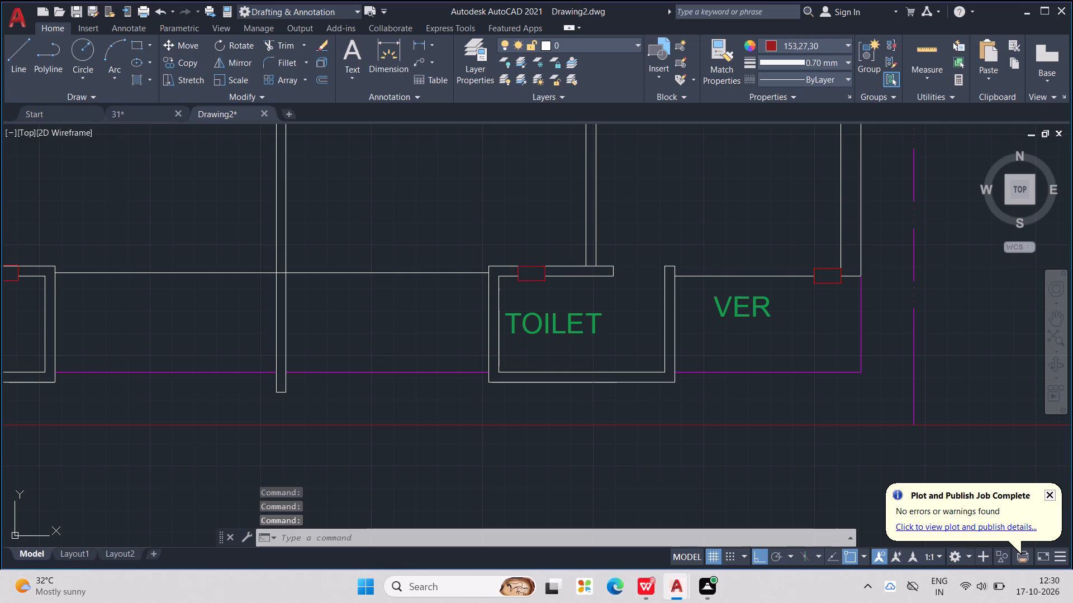
pyautogui.hotkey('ctrl', 'c')
pyautogui.hotkey('ctrl', 'v')
pyautogui.moveTo(659, 397); pyautogui.dragTo(789, 415, button='middle')
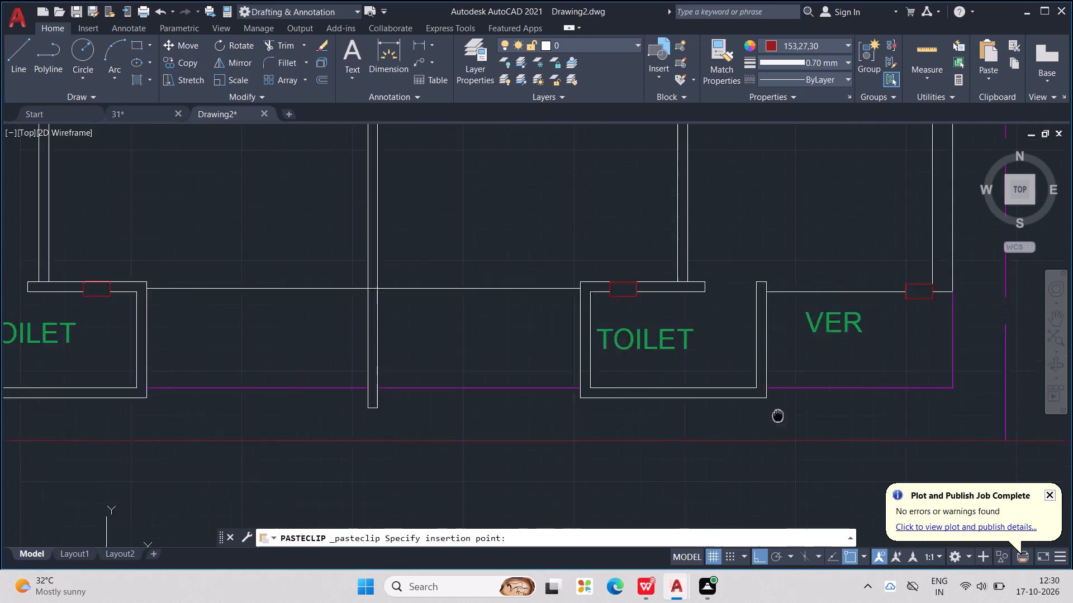
pyautogui.moveTo(789, 415); pyautogui.dragTo(809, 419, button='middle')
pyautogui.scroll(-1, 578, 370)
pyautogui.moveTo(578, 370); pyautogui.dragTo(711, 368, button='middle')
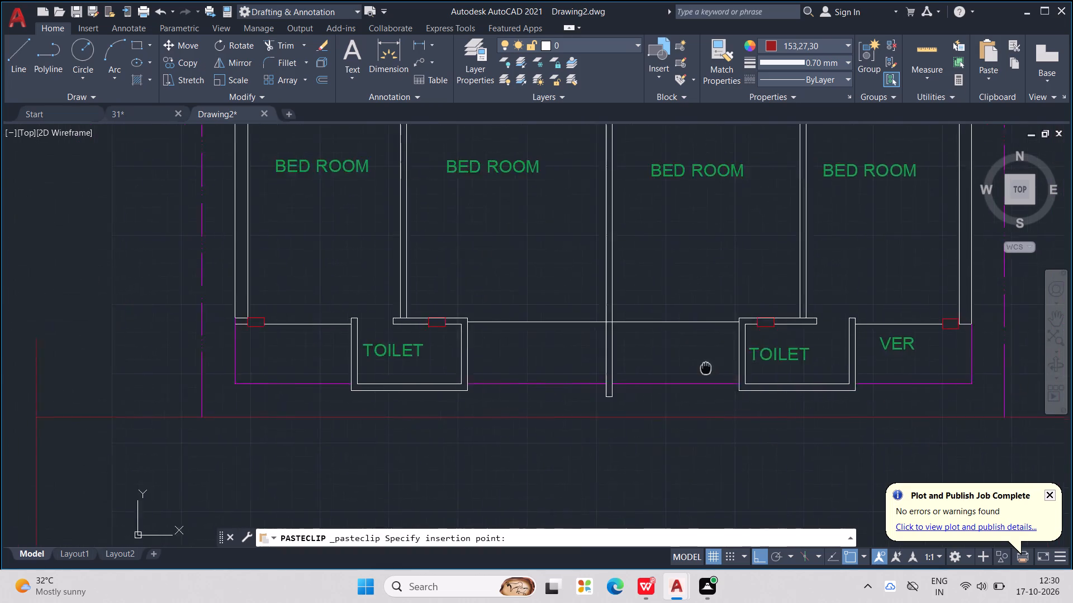
pyautogui.moveTo(711, 368); pyautogui.dragTo(820, 363, button='middle')
pyautogui.moveTo(452, 346); pyautogui.dragTo(564, 377, button='middle')
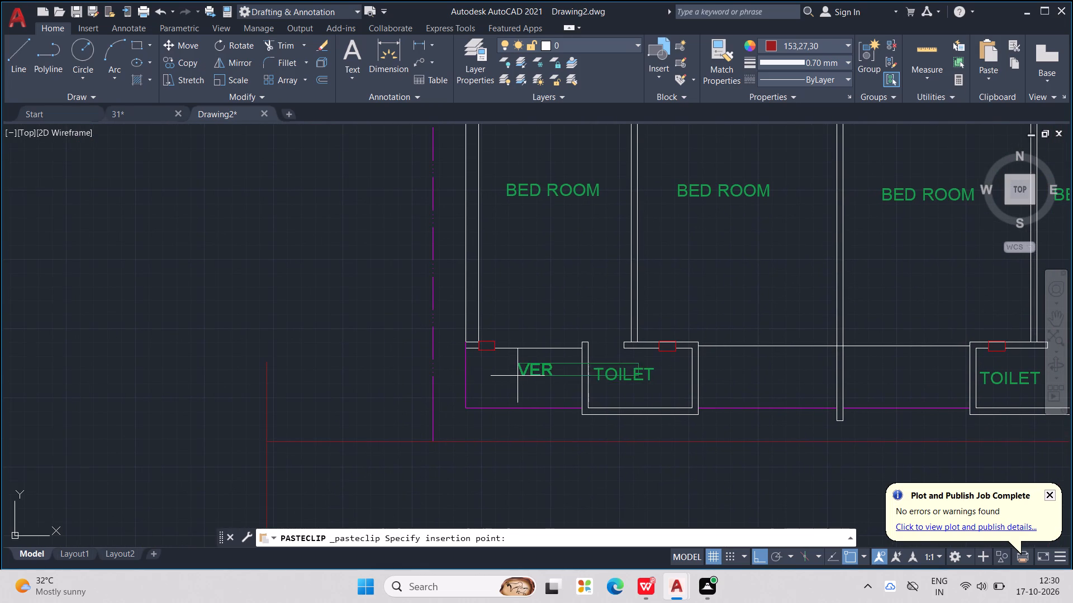
pyautogui.click(483, 374)
# Copy the VER label into the two spaces between the bottom toilets, one on each side of the central dividing wall.
pyautogui.hotkey('ctrl', 'v')
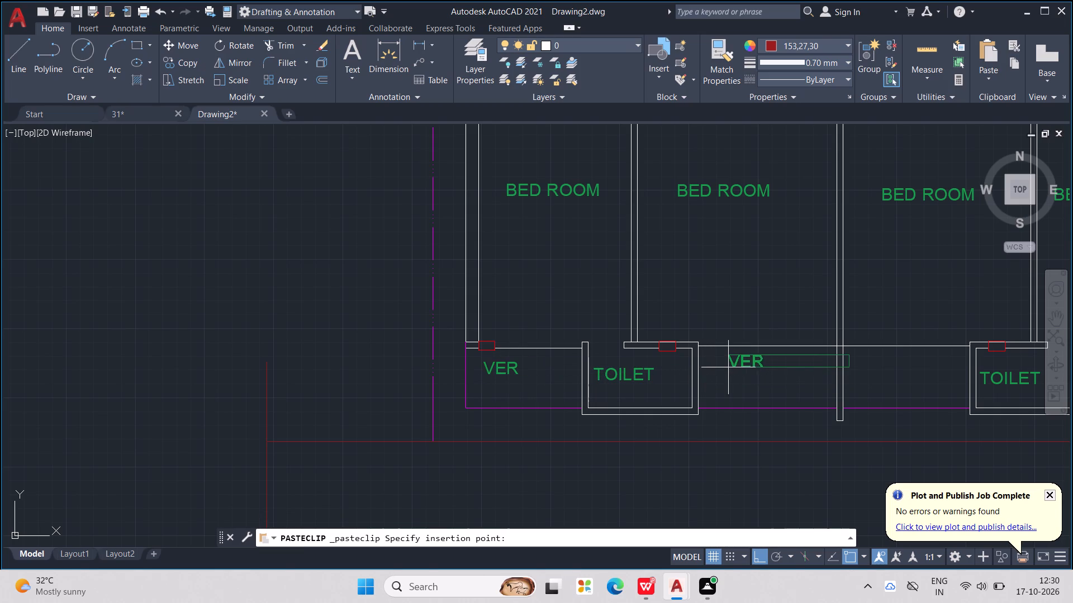
pyautogui.click(743, 367)
pyautogui.hotkey('ctrl', 'v')
pyautogui.moveTo(732, 370); pyautogui.dragTo(642, 380, button='middle')
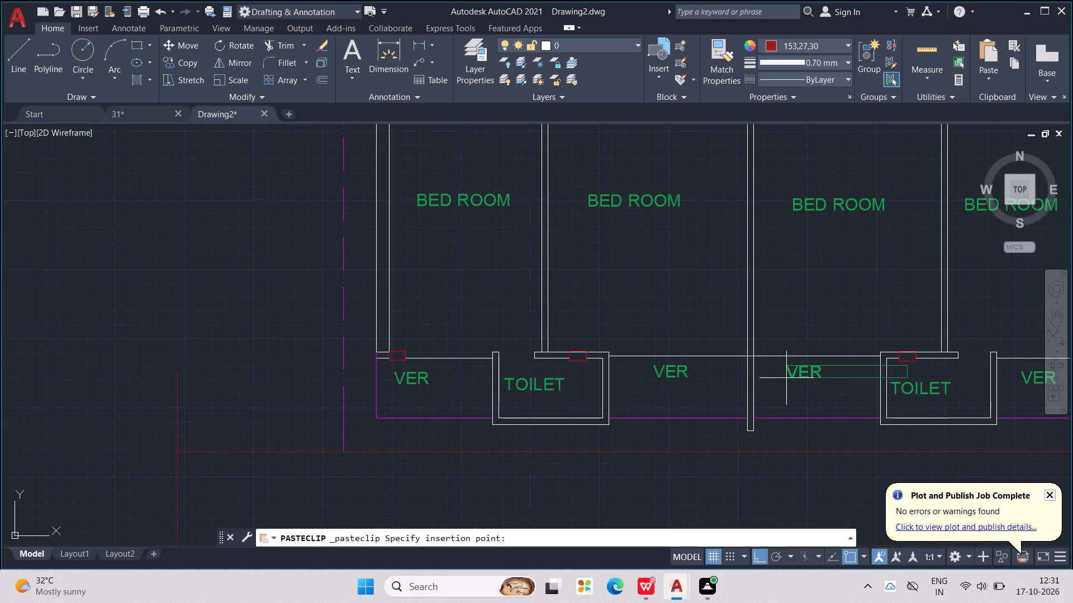
pyautogui.click(786, 378)
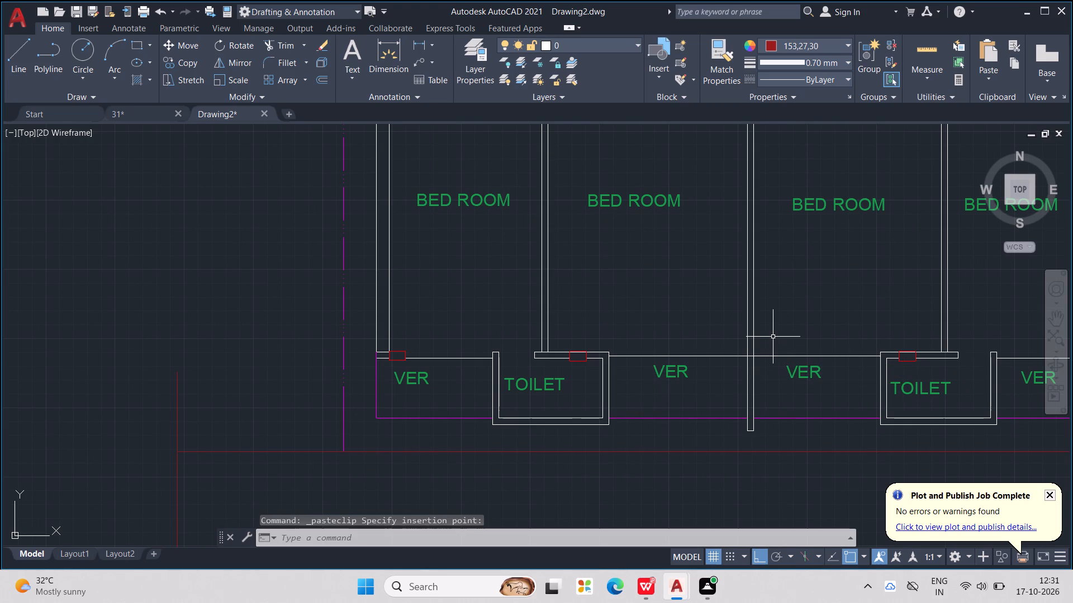
# Copy the VER label into the open space just below the left unit's staircase.
pyautogui.scroll(-3, 772, 336)
pyautogui.moveTo(771, 338); pyautogui.dragTo(703, 424, button='middle')
pyautogui.scroll(-1, 703, 409)
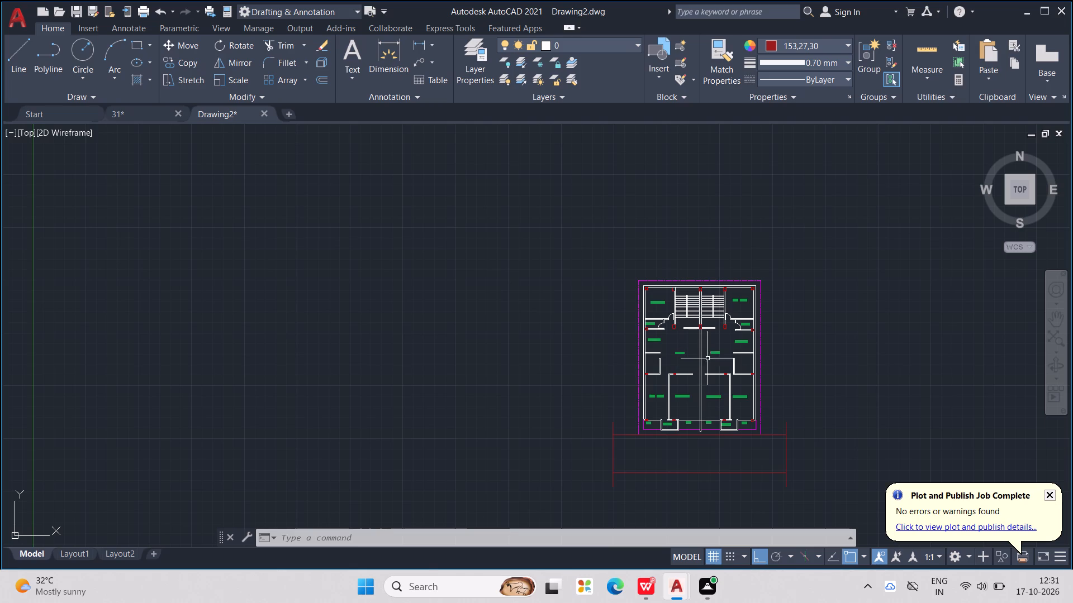
pyautogui.scroll(3, 706, 323)
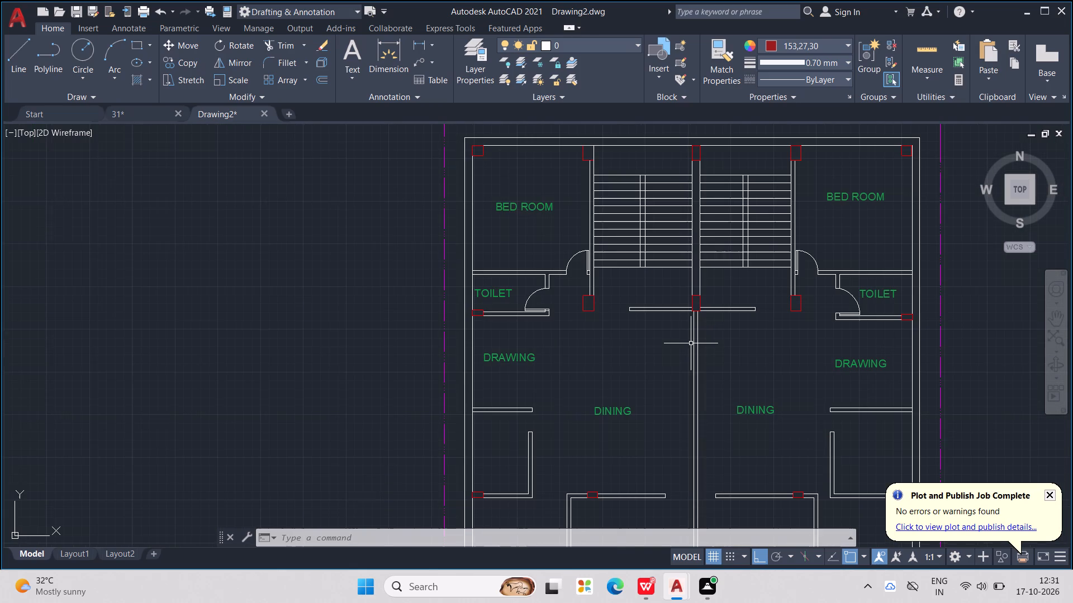
pyautogui.hotkey('ctrl', 'v')
pyautogui.scroll(2, 690, 333)
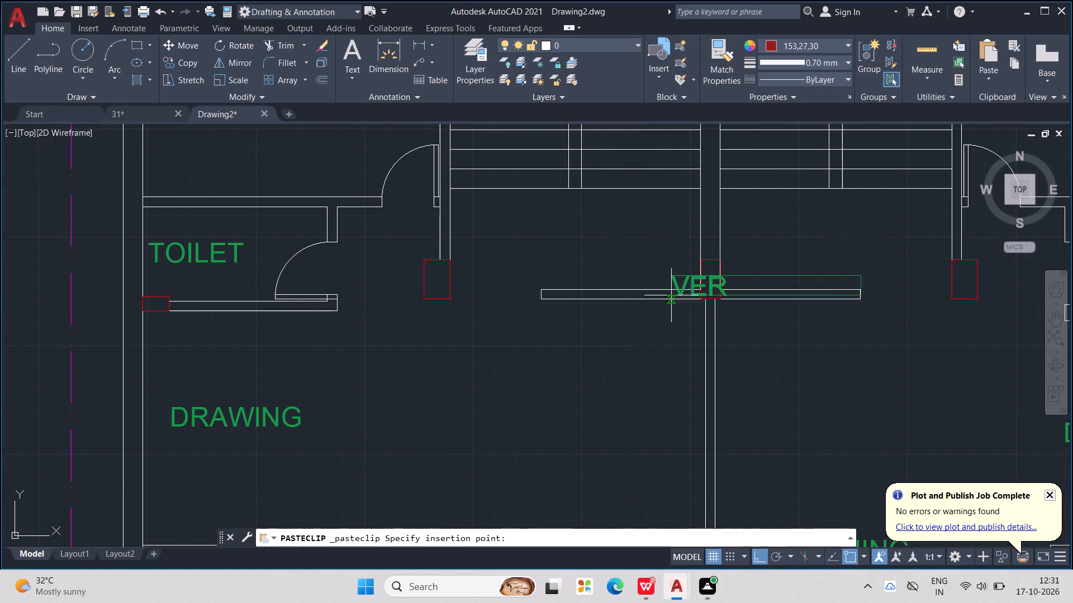
pyautogui.moveTo(591, 261); pyautogui.dragTo(693, 358, button='middle')
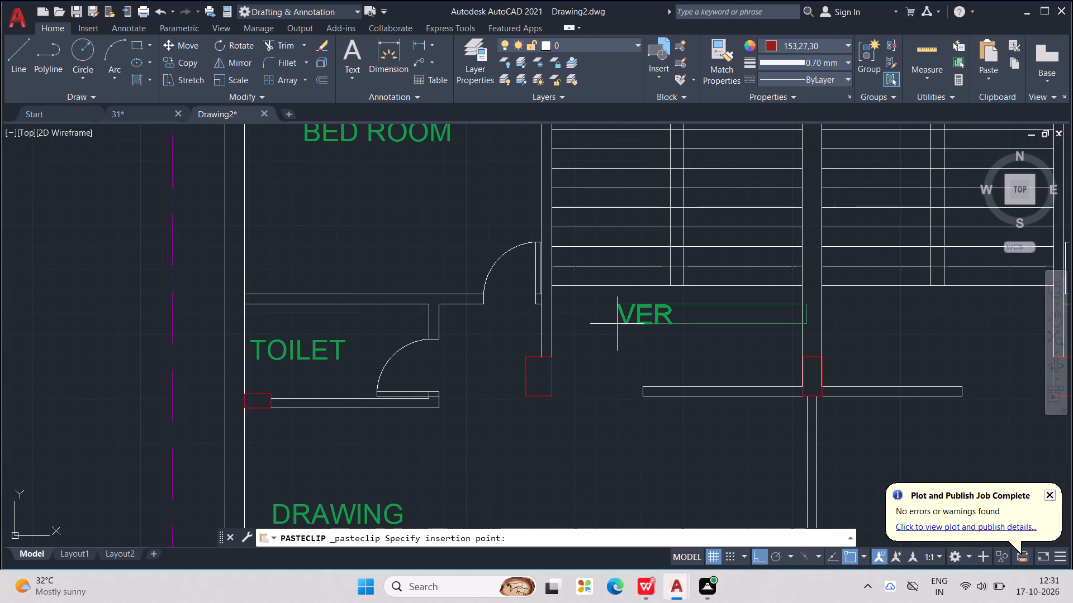
pyautogui.click(628, 320)
# Change the text of the label below the left unit's staircase to STAIR.
pyautogui.doubleClick(654, 316)
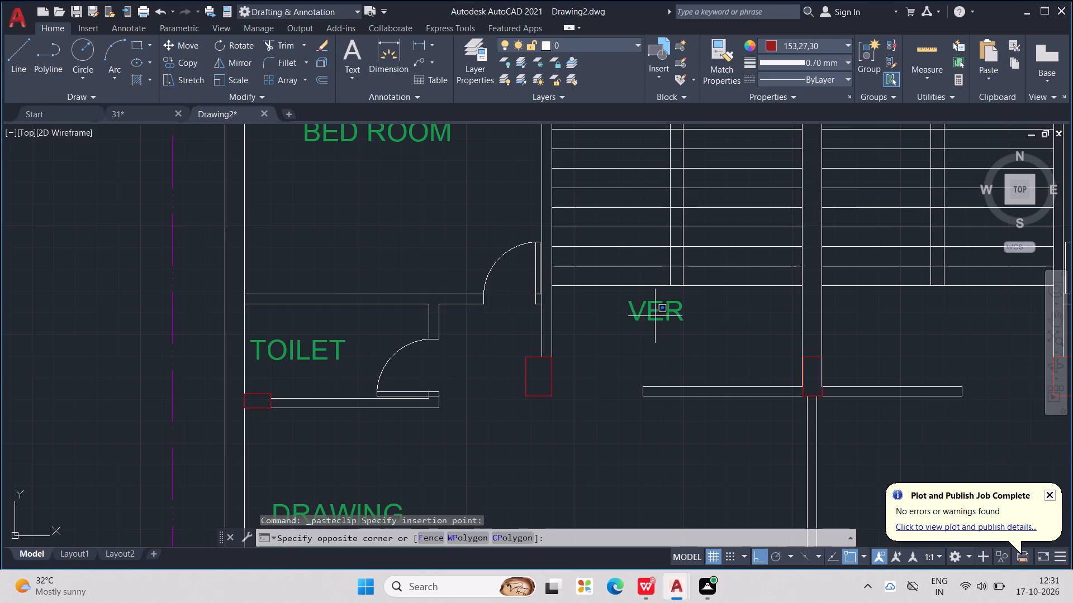
pyautogui.doubleClick(672, 310)
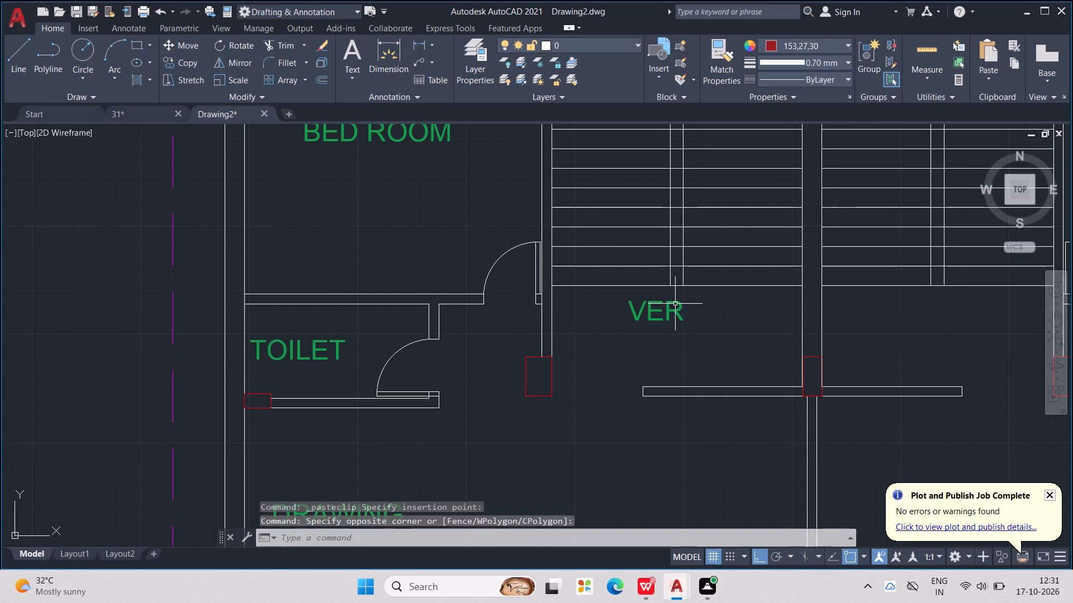
pyautogui.doubleClick(671, 301)
pyautogui.moveTo(697, 315); pyautogui.dragTo(578, 314)
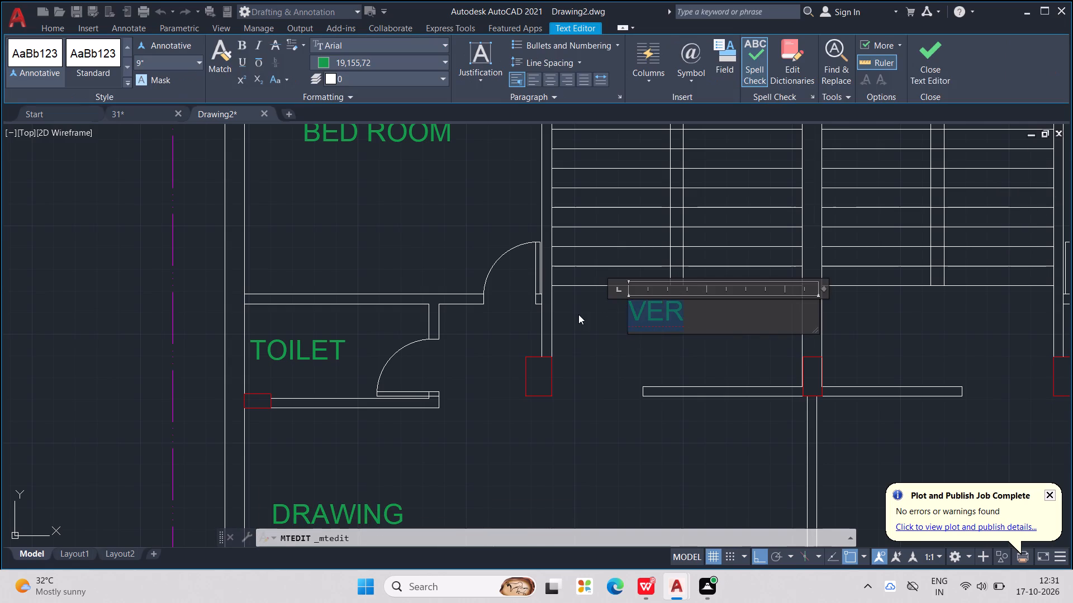
pyautogui.write('ST')
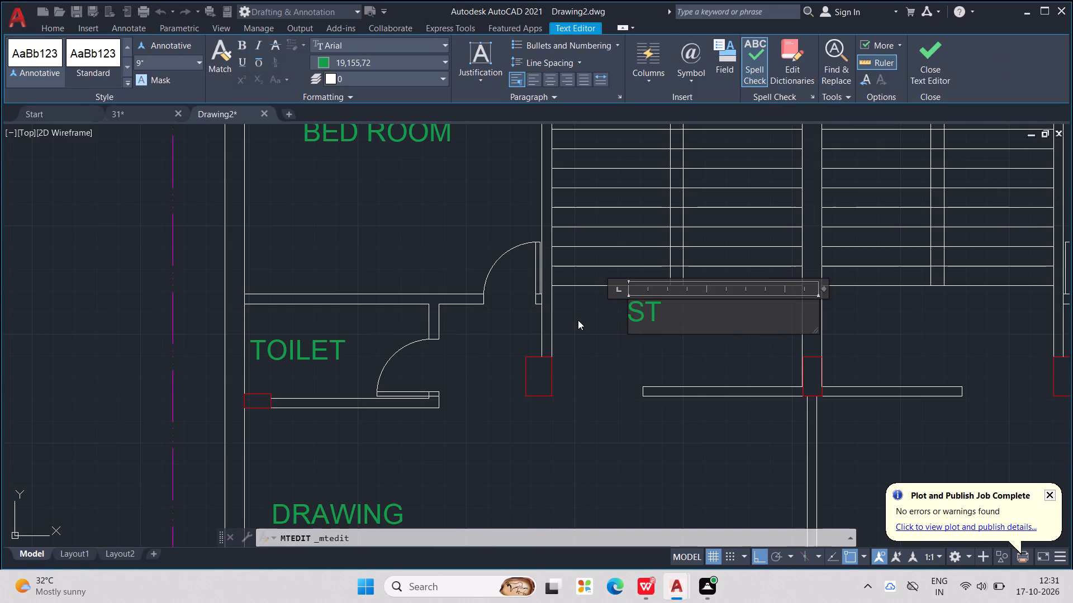
pyautogui.press('a')
pyautogui.write('IR')
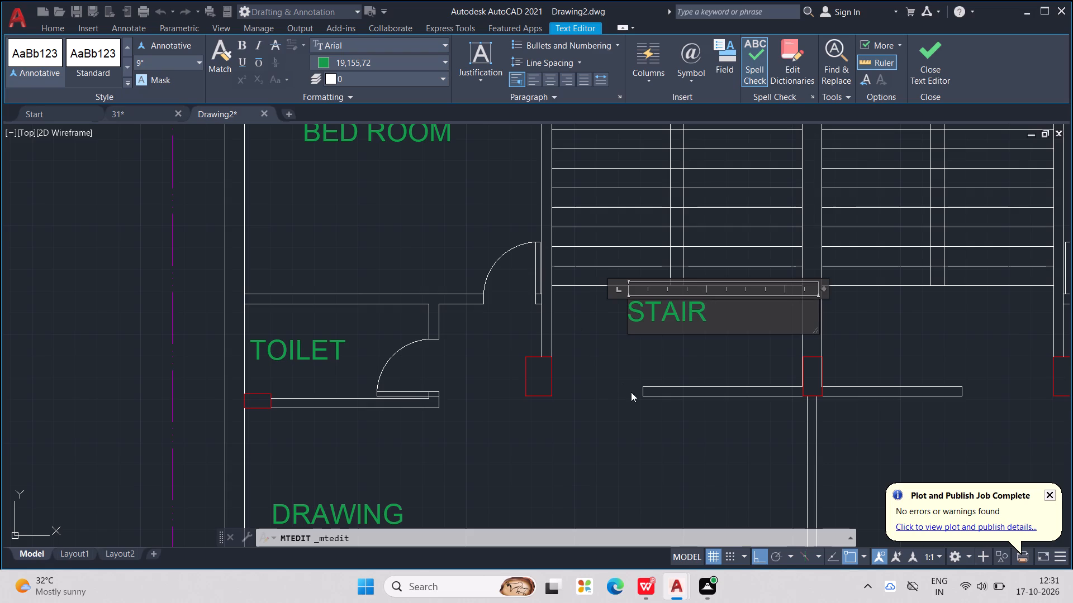
pyautogui.click(634, 432)
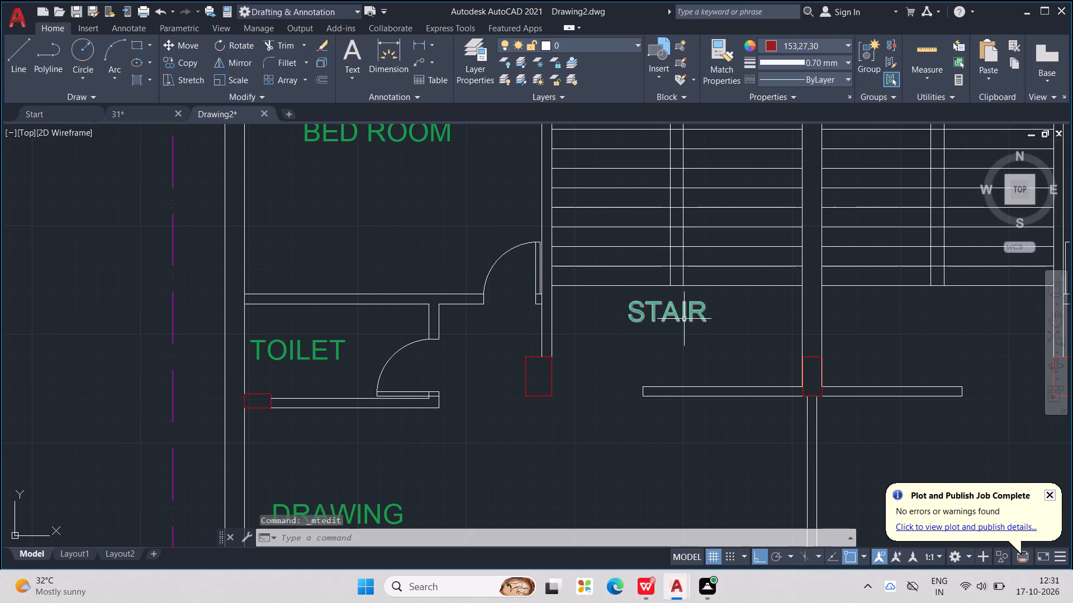
# Nudge the STAIR label slightly right and down within the space below the left unit's stairs.
pyautogui.click(684, 319)
pyautogui.moveTo(672, 310); pyautogui.dragTo(681, 313)
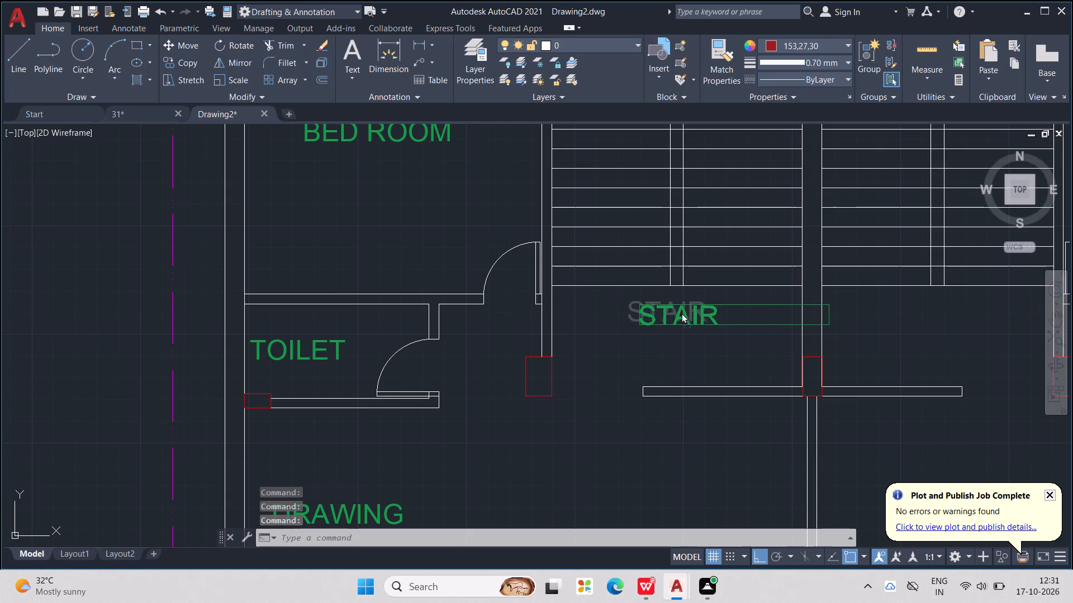
pyautogui.moveTo(681, 313); pyautogui.dragTo(680, 314)
# Copy the STAIR label into the matching space below the right unit's staircase.
pyautogui.click(680, 314)
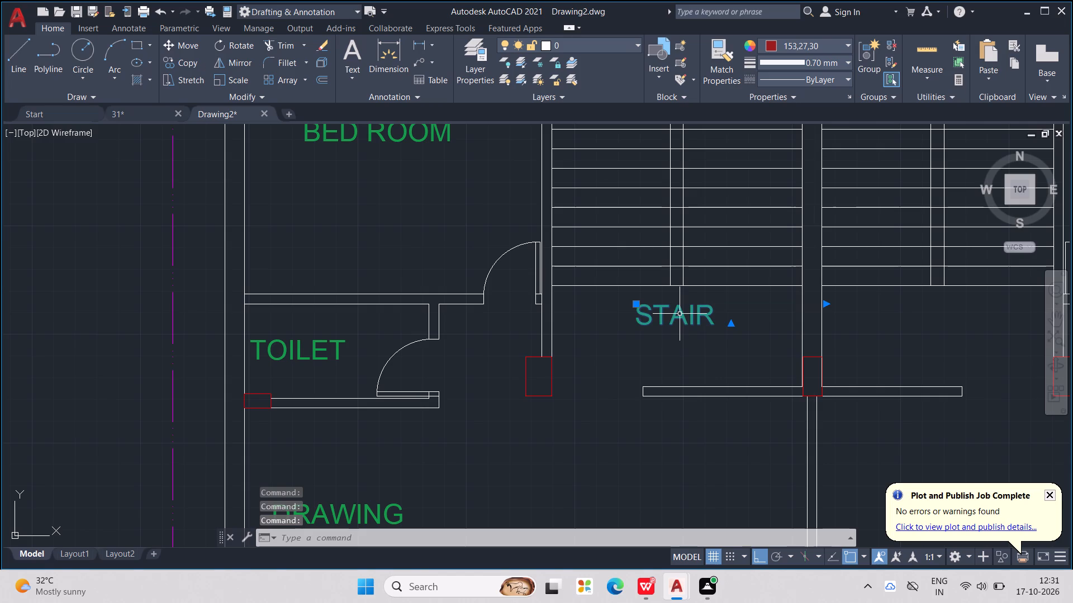
pyautogui.hotkey('ctrl', 'c')
pyautogui.hotkey('ctrl', 'v')
pyautogui.moveTo(742, 352); pyautogui.dragTo(638, 372, button='middle')
pyautogui.scroll(-2, 625, 374)
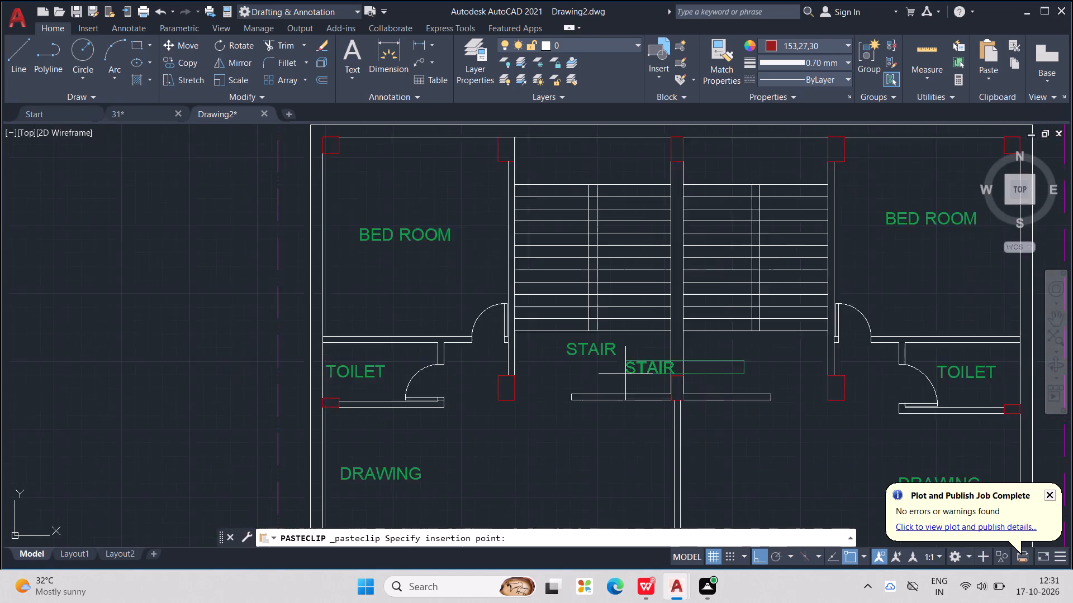
pyautogui.scroll(2, 677, 363)
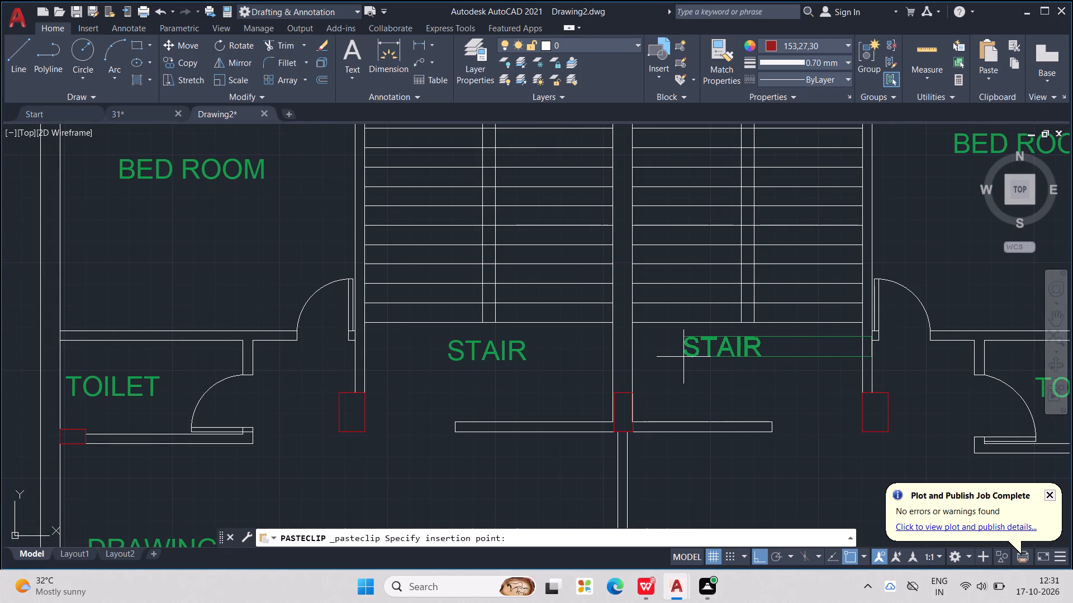
pyautogui.click(701, 356)
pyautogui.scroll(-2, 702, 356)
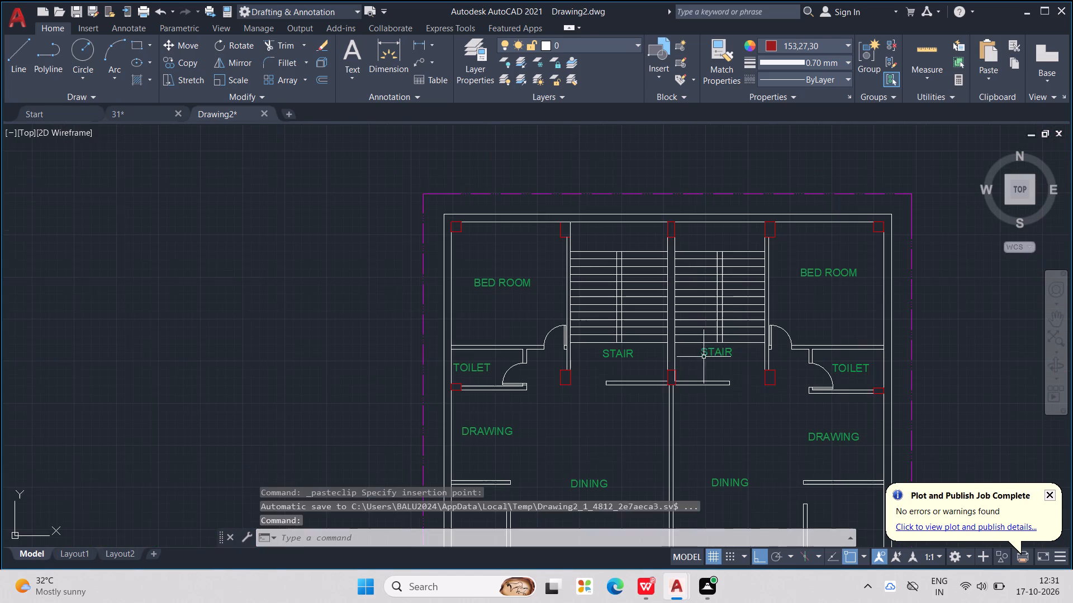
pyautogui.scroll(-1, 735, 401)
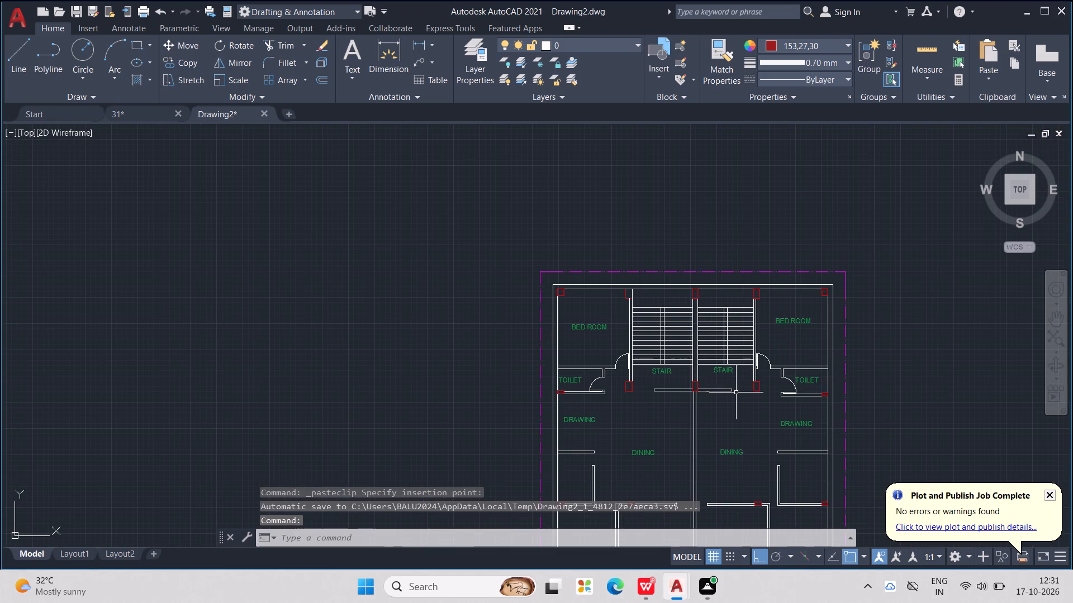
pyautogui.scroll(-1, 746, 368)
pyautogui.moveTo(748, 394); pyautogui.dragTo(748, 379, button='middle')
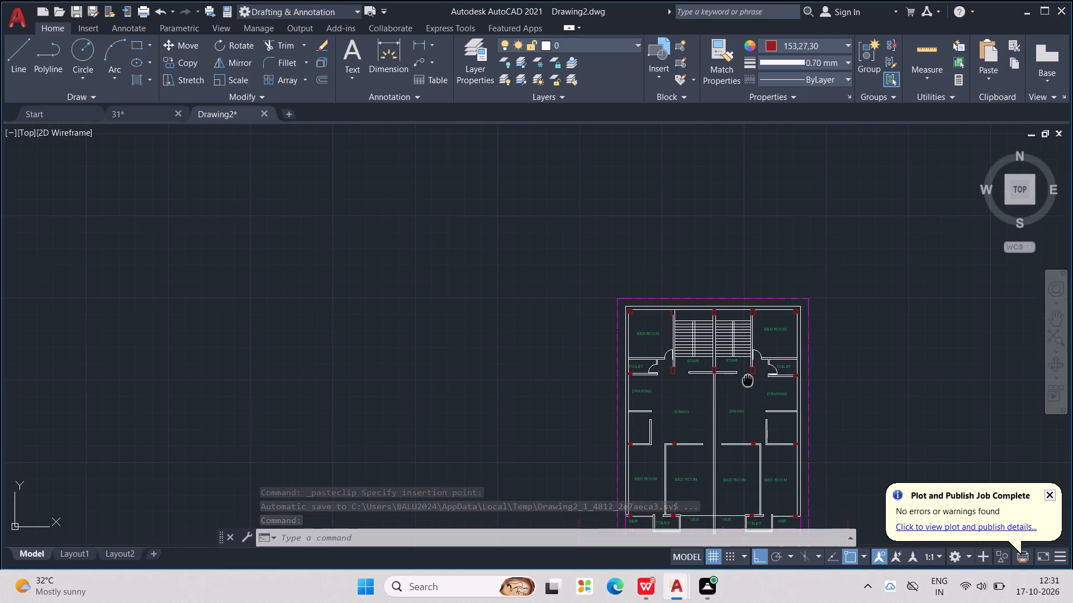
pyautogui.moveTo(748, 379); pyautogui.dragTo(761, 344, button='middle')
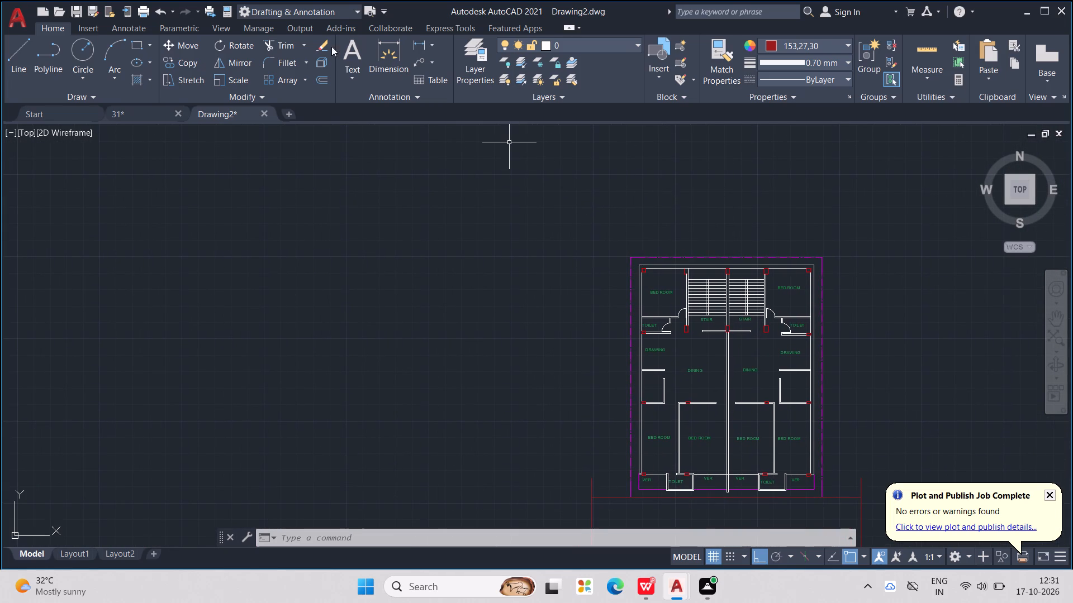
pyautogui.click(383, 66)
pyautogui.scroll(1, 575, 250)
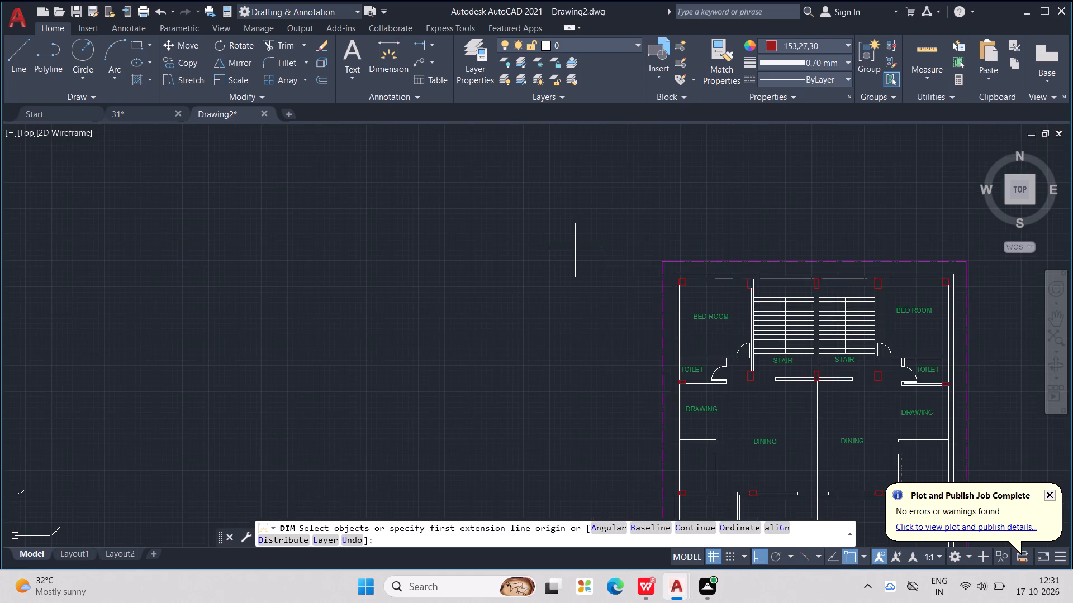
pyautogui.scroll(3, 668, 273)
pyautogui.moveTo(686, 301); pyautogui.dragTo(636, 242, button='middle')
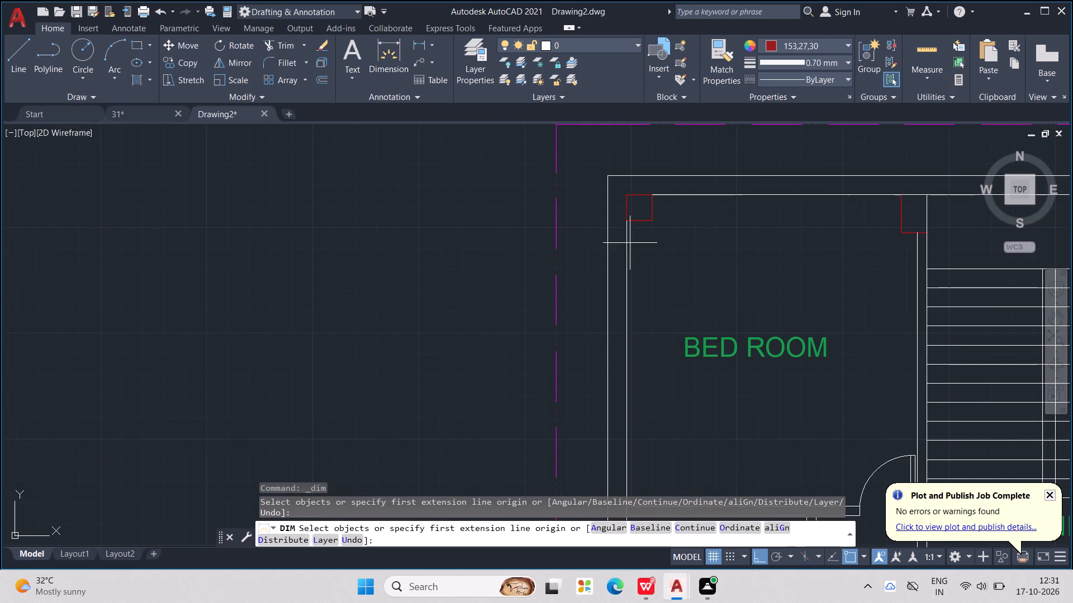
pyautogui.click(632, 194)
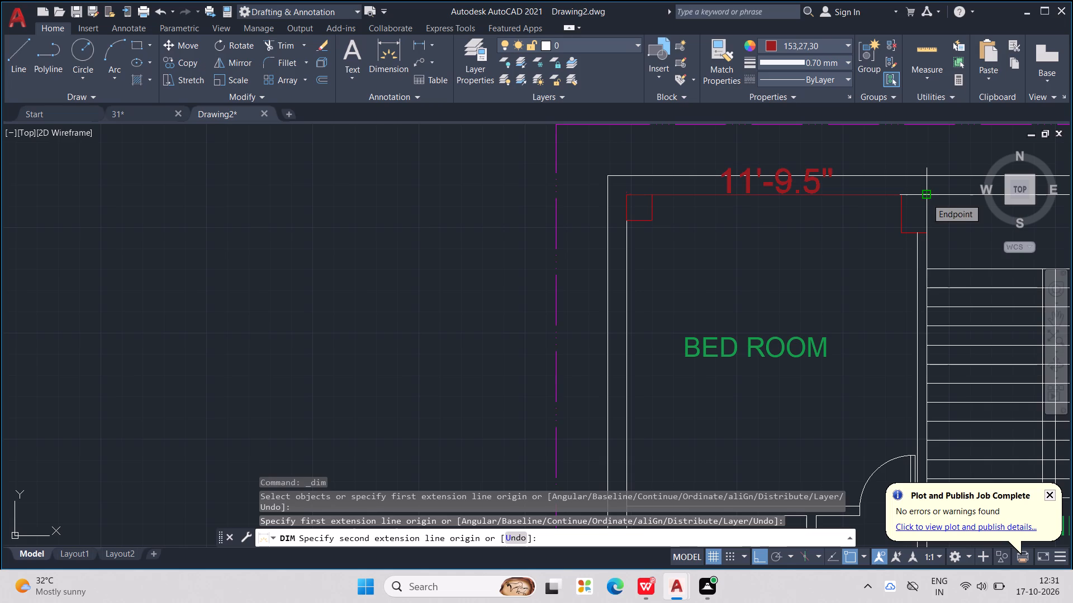
# Set the current object colour to ByLayer.
pyautogui.click(846, 42)
pyautogui.click(792, 61)
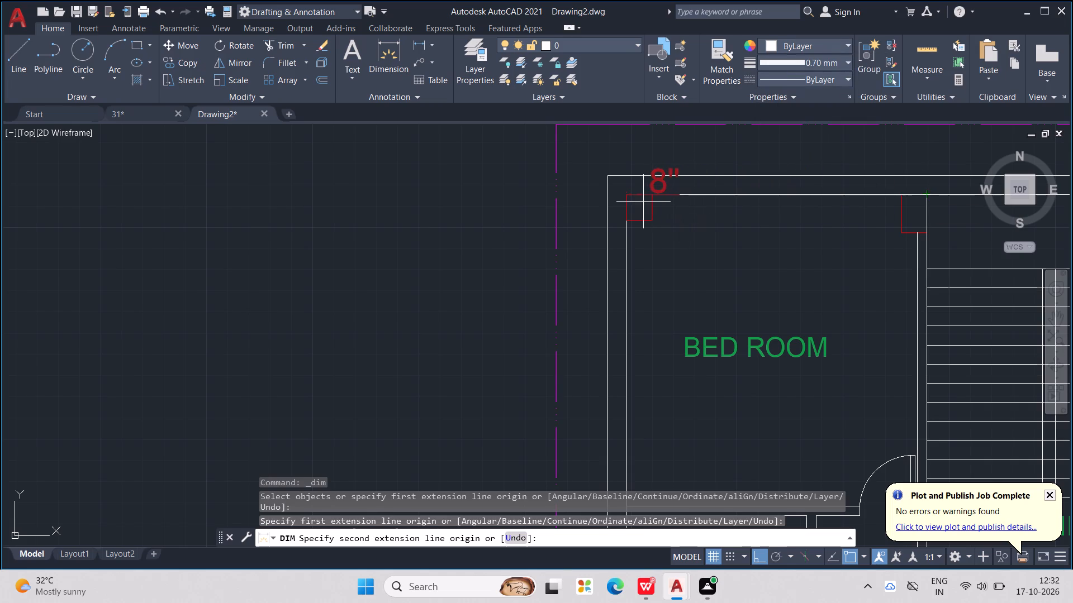
pyautogui.press('Escape')
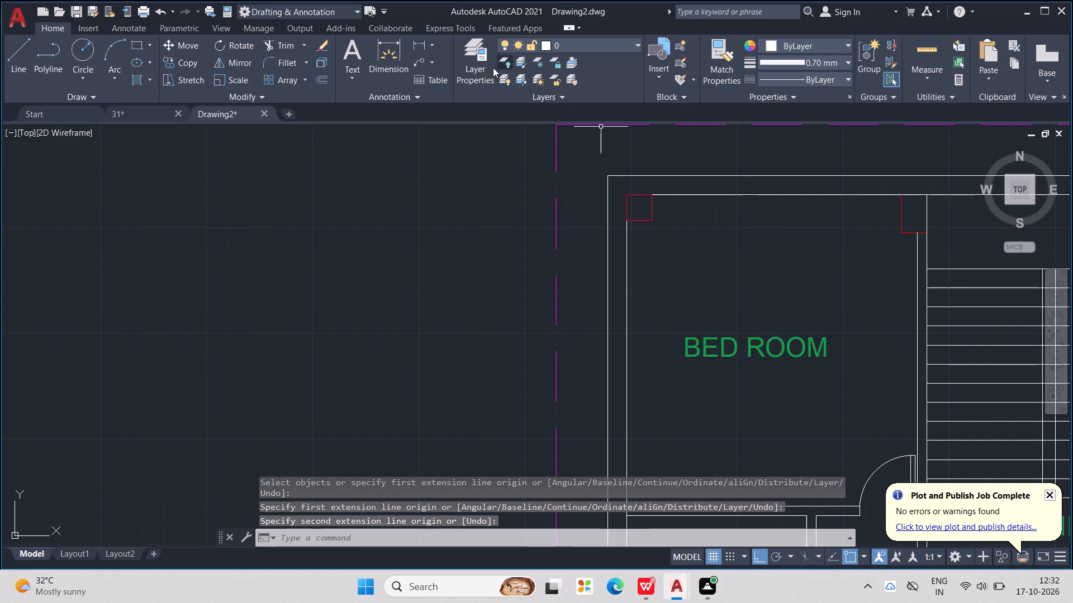
# Dimension the left unit's top bedroom vertically from its upper outer corner to the toilet wall, placing the dimension line just inside the outer wall.
pyautogui.click(400, 49)
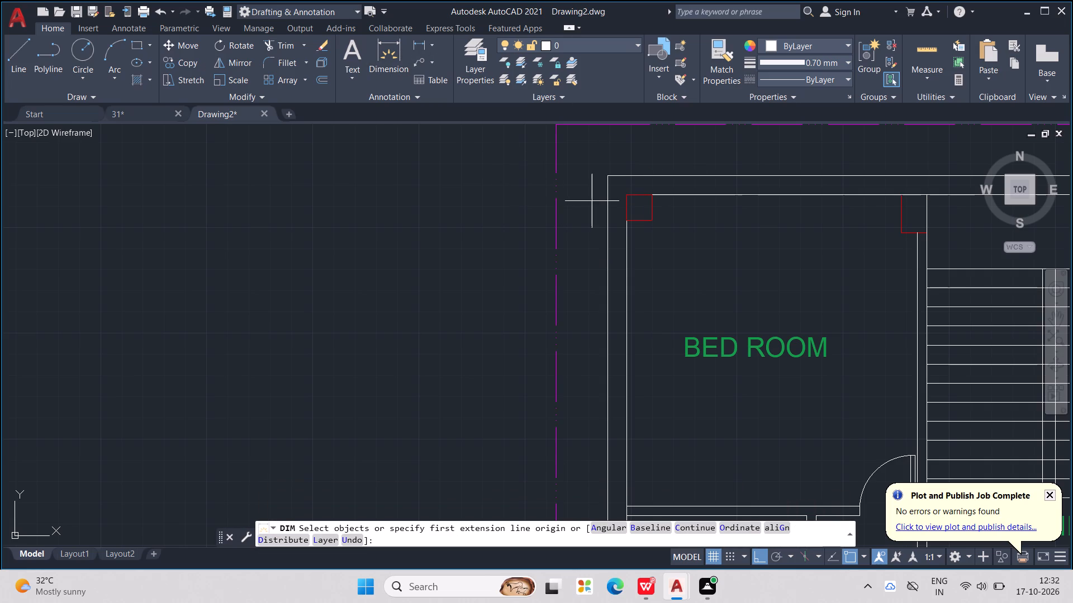
pyautogui.scroll(1, 613, 194)
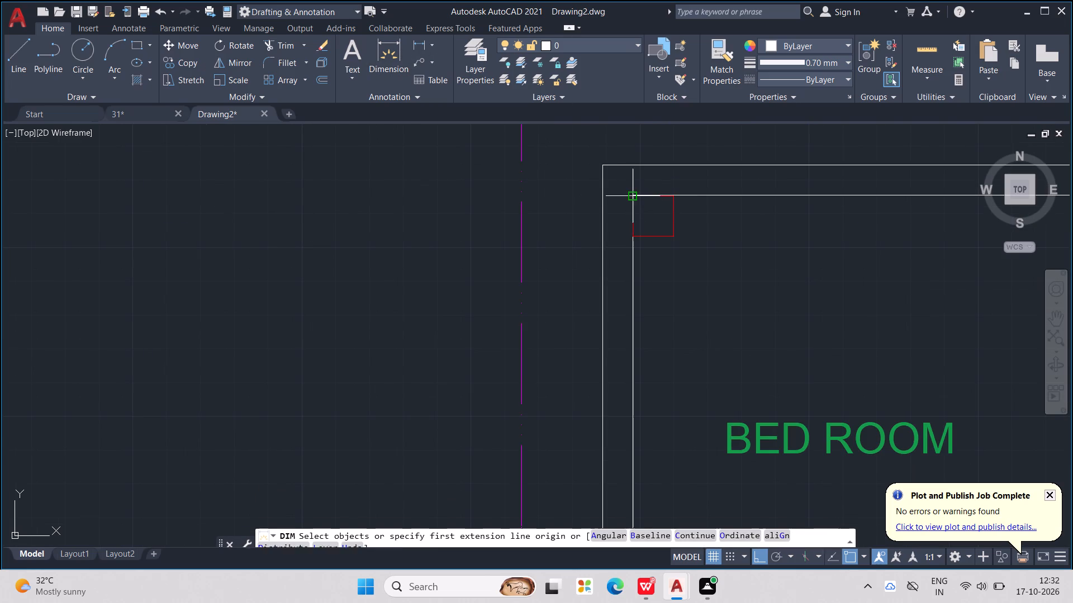
pyautogui.click(633, 199)
pyautogui.moveTo(666, 307); pyautogui.dragTo(675, 181, button='middle')
pyautogui.scroll(-2, 675, 176)
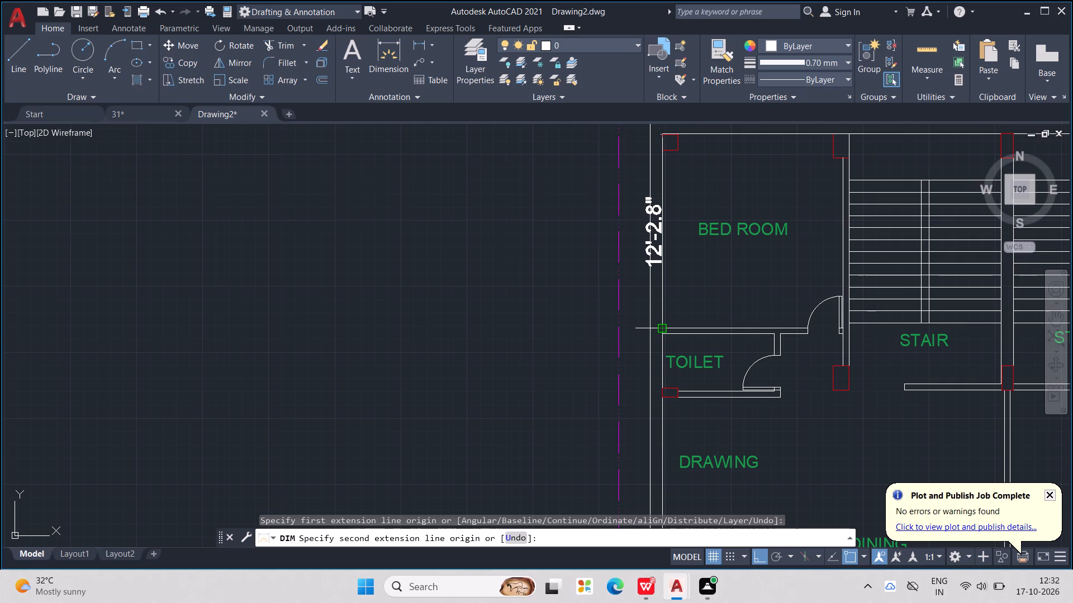
pyautogui.scroll(2, 662, 326)
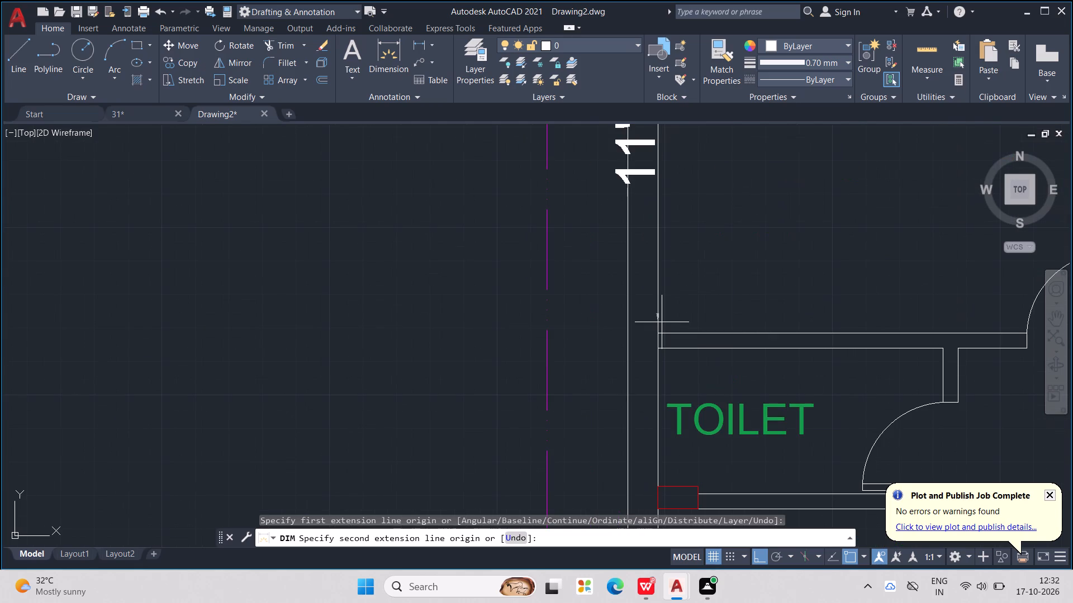
pyautogui.click(657, 331)
pyautogui.moveTo(741, 316); pyautogui.dragTo(636, 419, button='middle')
pyautogui.scroll(-1, 738, 319)
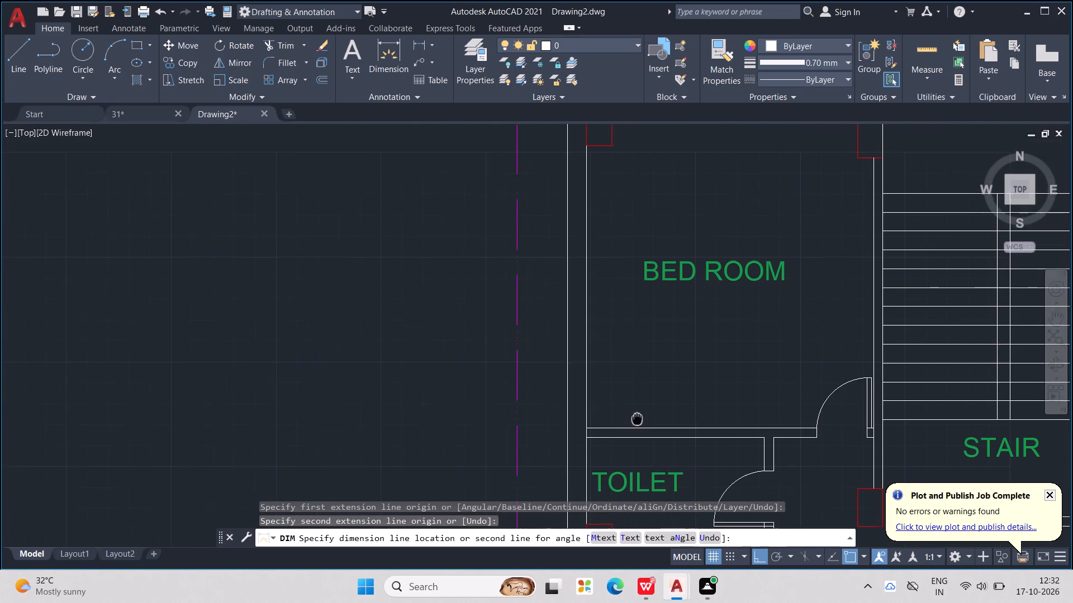
pyautogui.moveTo(636, 419); pyautogui.dragTo(635, 420, button='middle')
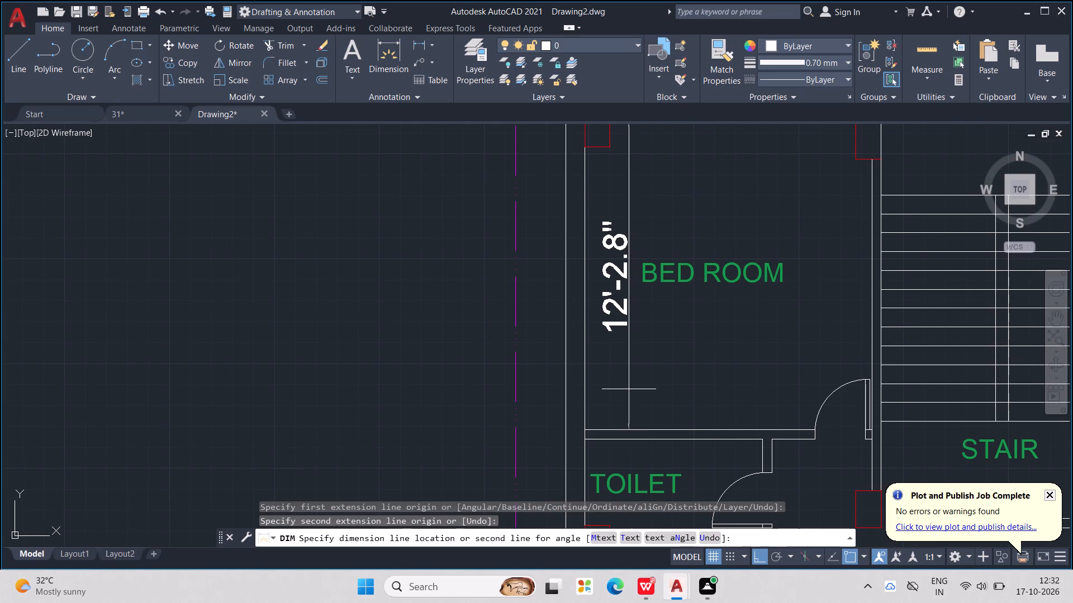
pyautogui.click(621, 387)
pyautogui.scroll(-2, 636, 381)
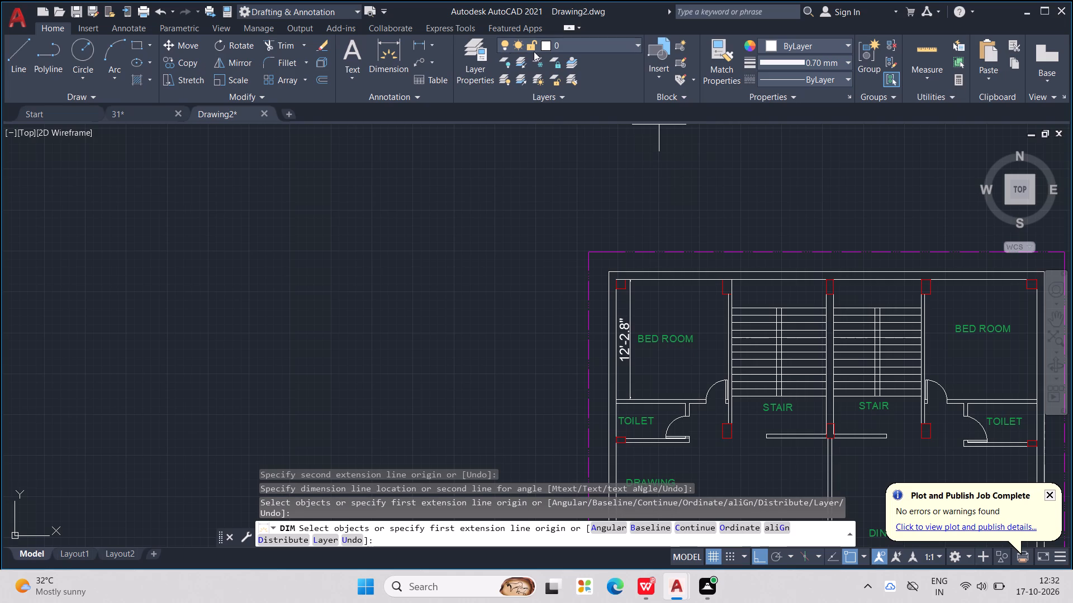
pyautogui.scroll(1, 618, 305)
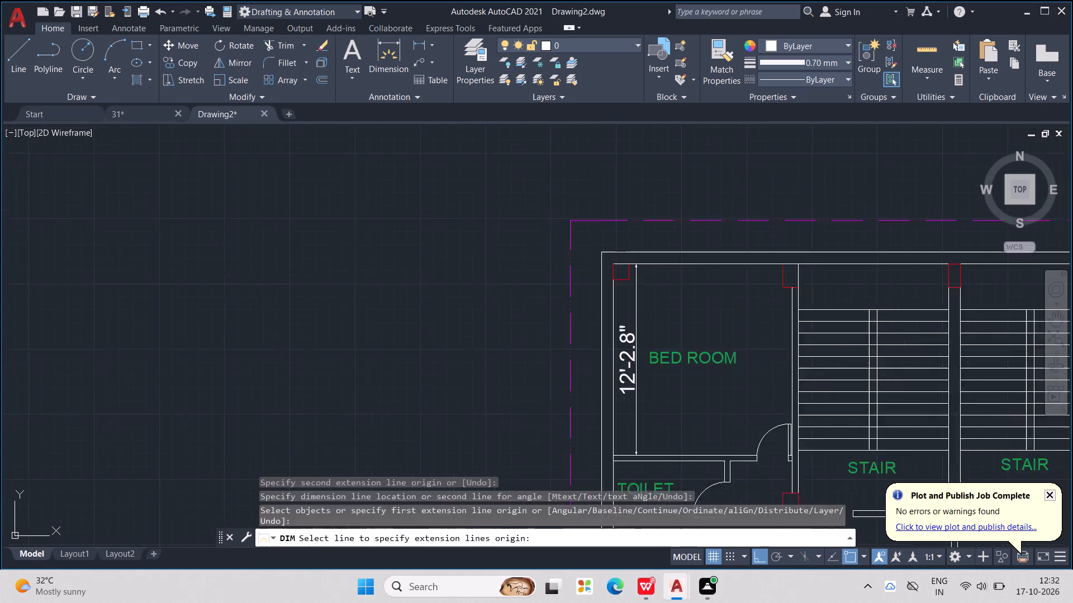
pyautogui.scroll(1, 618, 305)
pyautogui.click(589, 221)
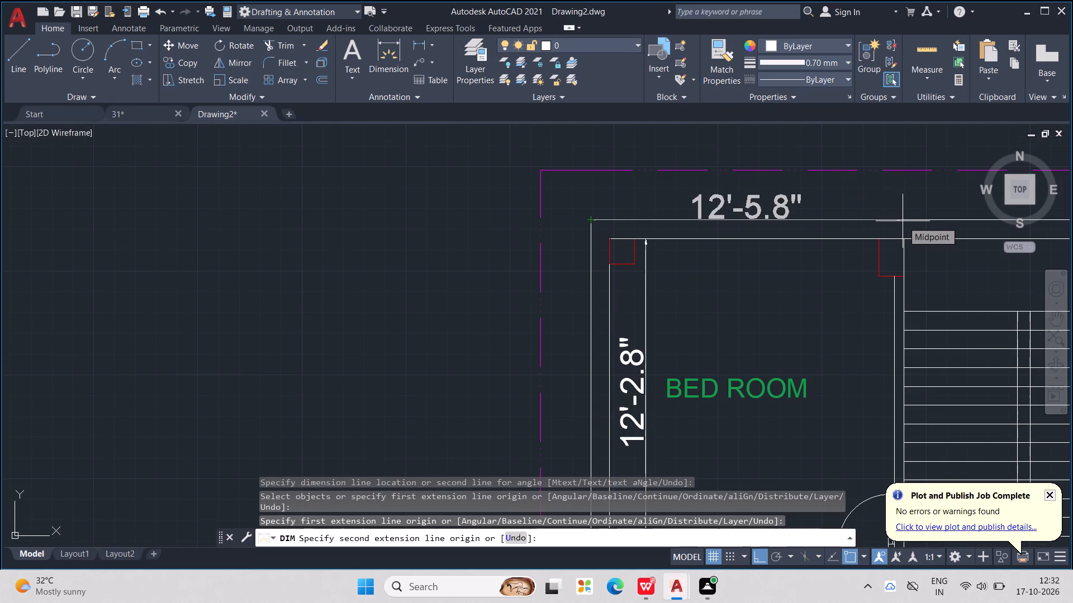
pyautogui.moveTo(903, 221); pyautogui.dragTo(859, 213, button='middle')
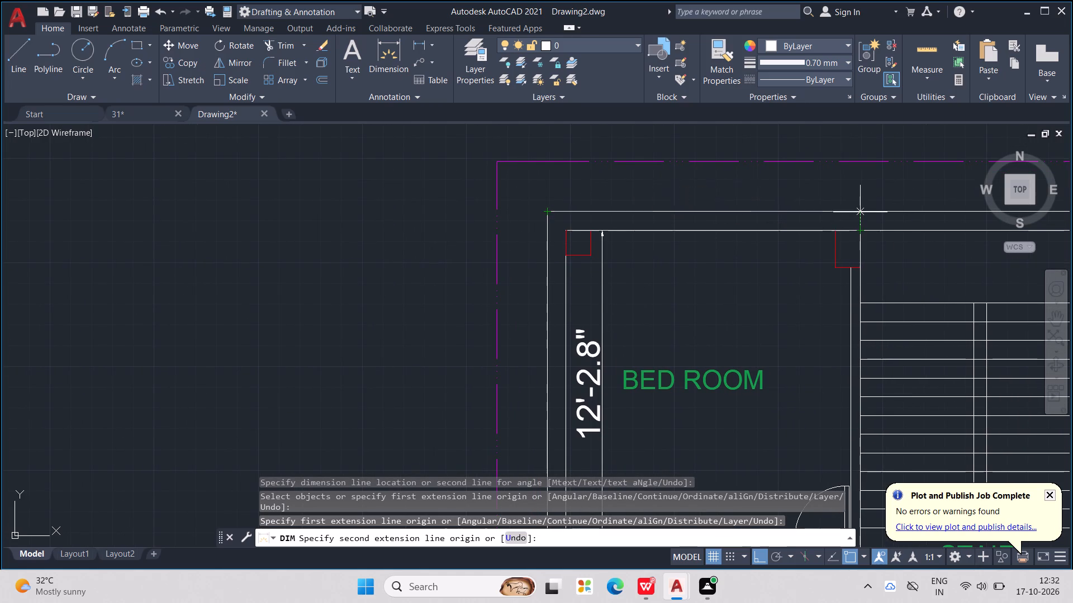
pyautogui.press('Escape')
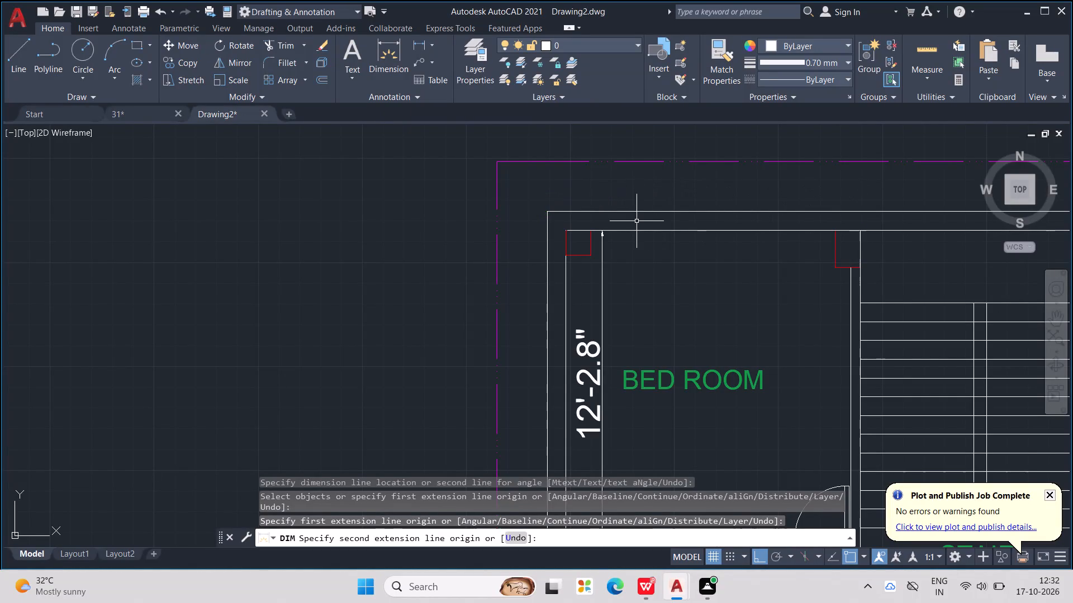
# Dimension the left unit's top bedroom width between its inner wall faces, placing the dimension line just below the top wall.
pyautogui.click(373, 34)
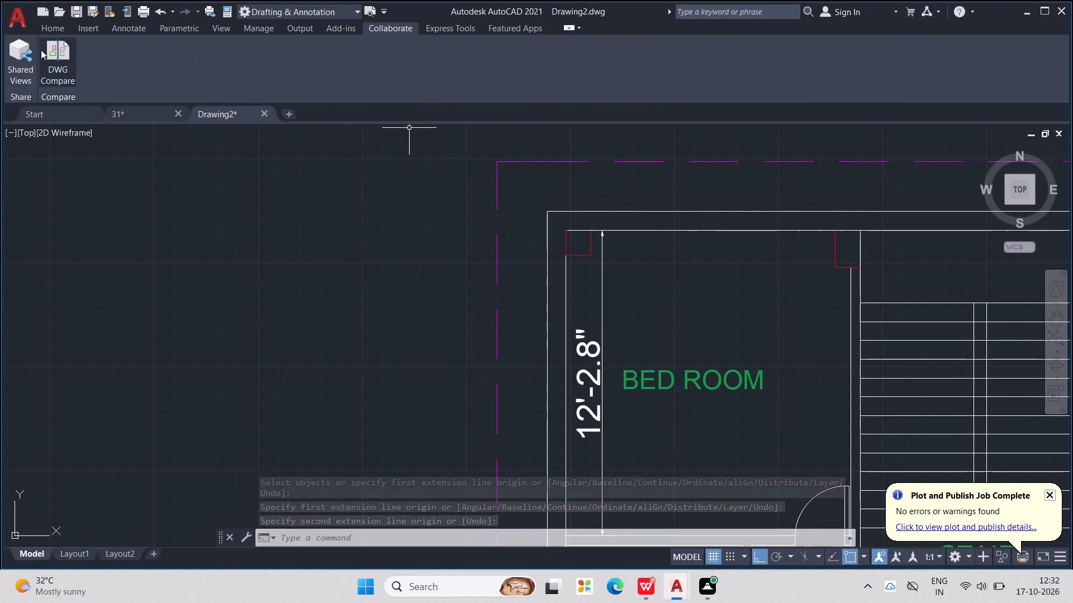
pyautogui.click(54, 27)
pyautogui.click(378, 47)
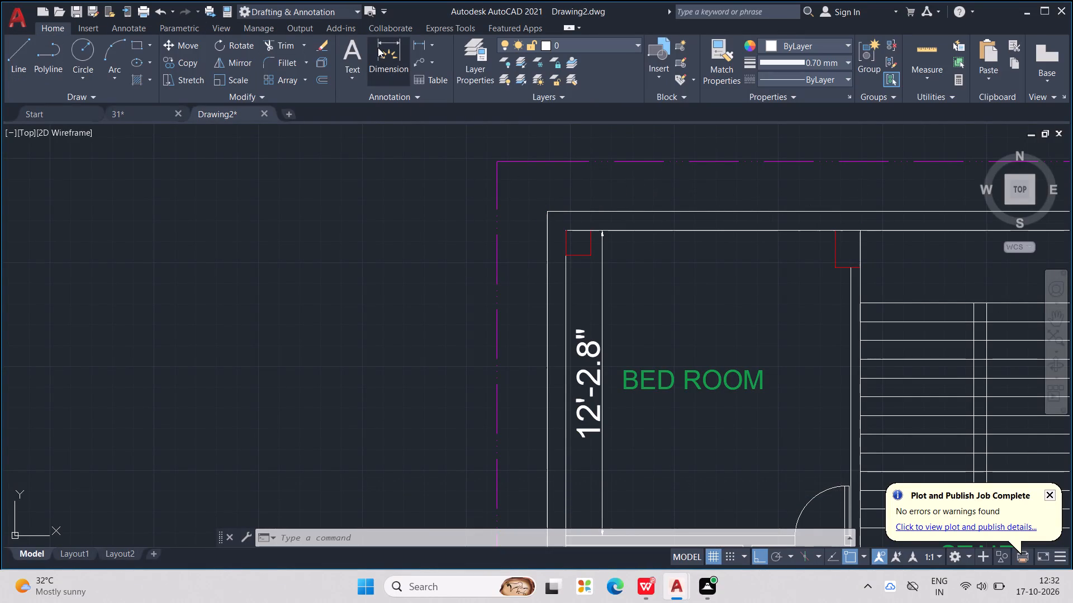
pyautogui.click(565, 228)
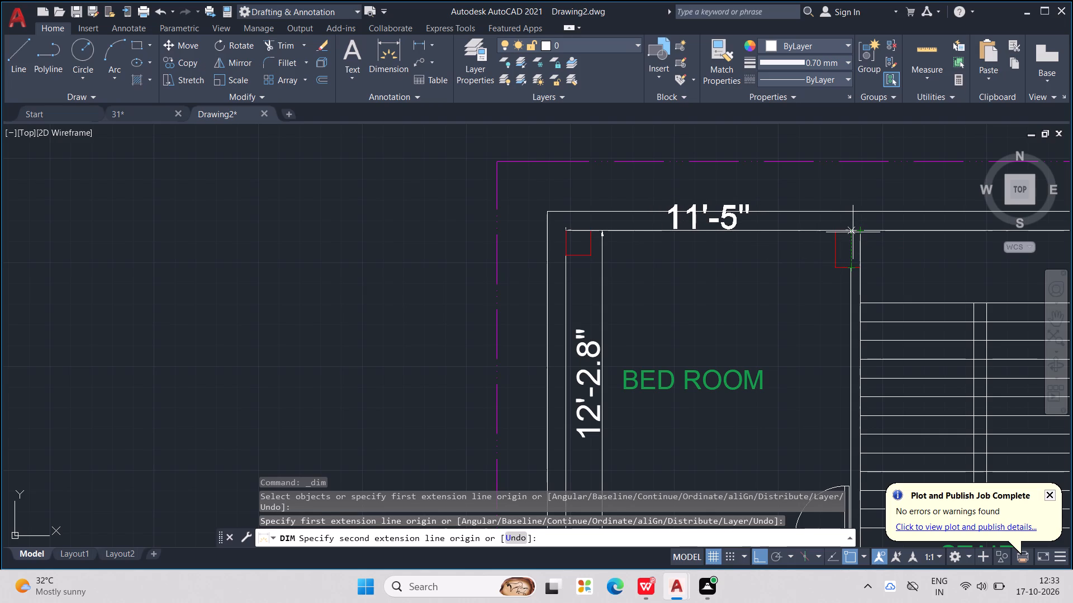
pyautogui.click(853, 232)
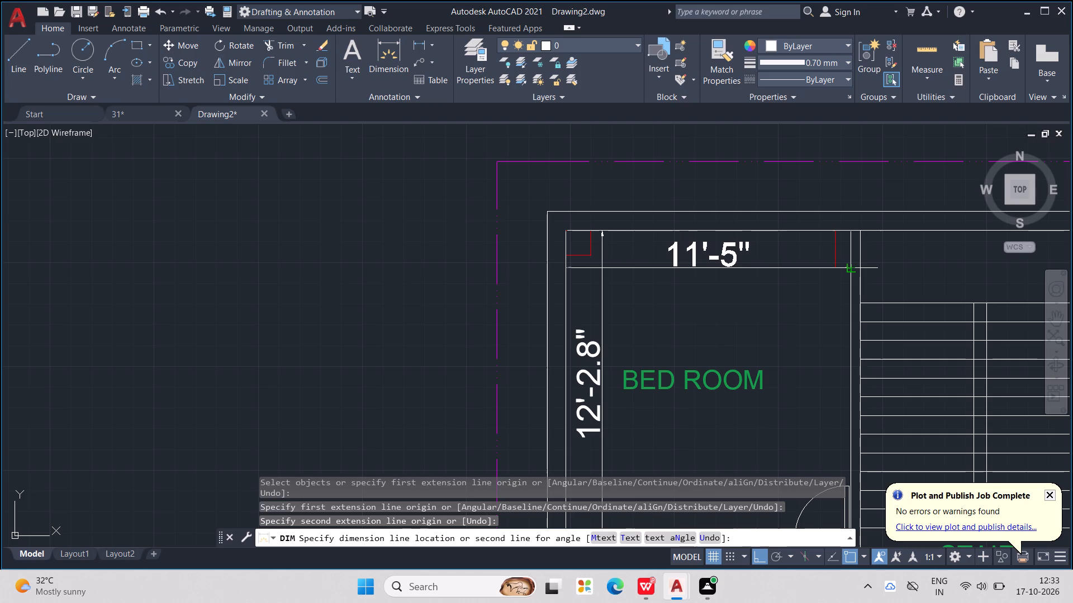
pyautogui.click(852, 267)
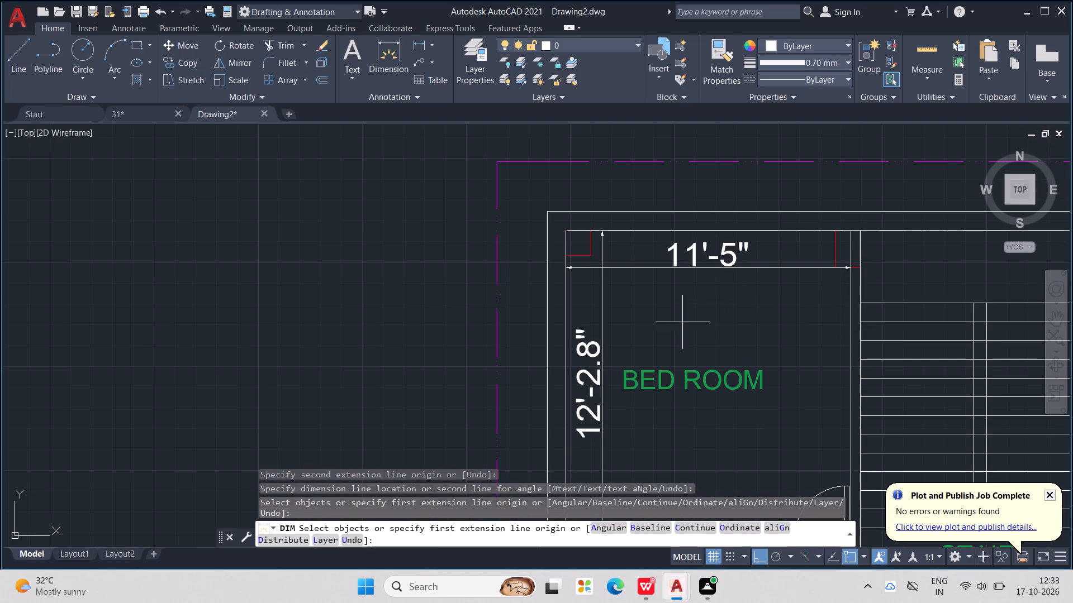
pyautogui.press('Escape')
pyautogui.press('Escape')
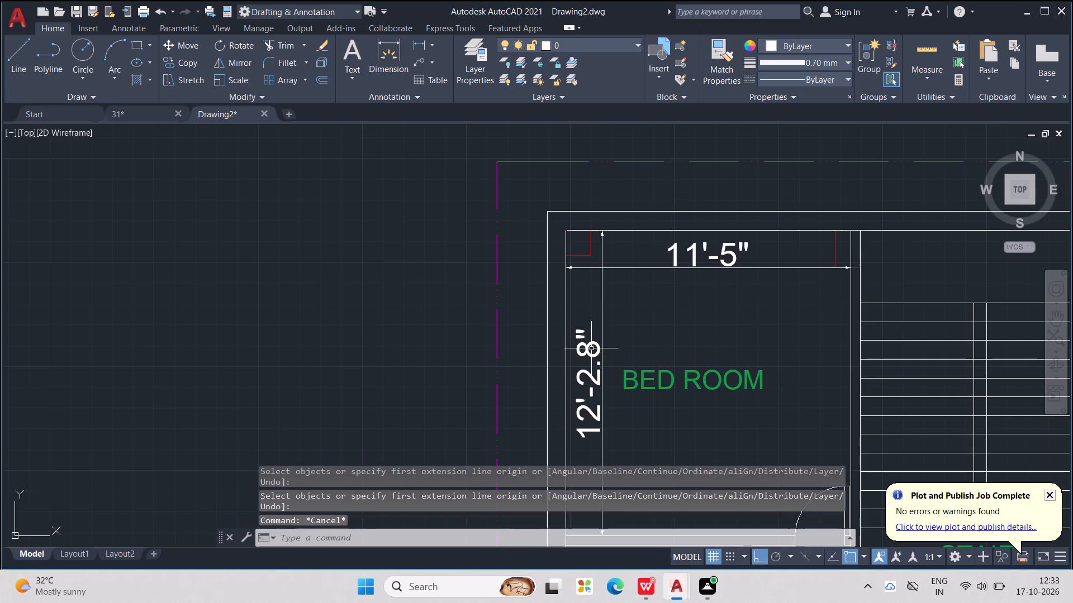
pyautogui.press('Escape')
# Override the left bedroom's vertical dimension text with 12'3".
pyautogui.doubleClick(591, 348)
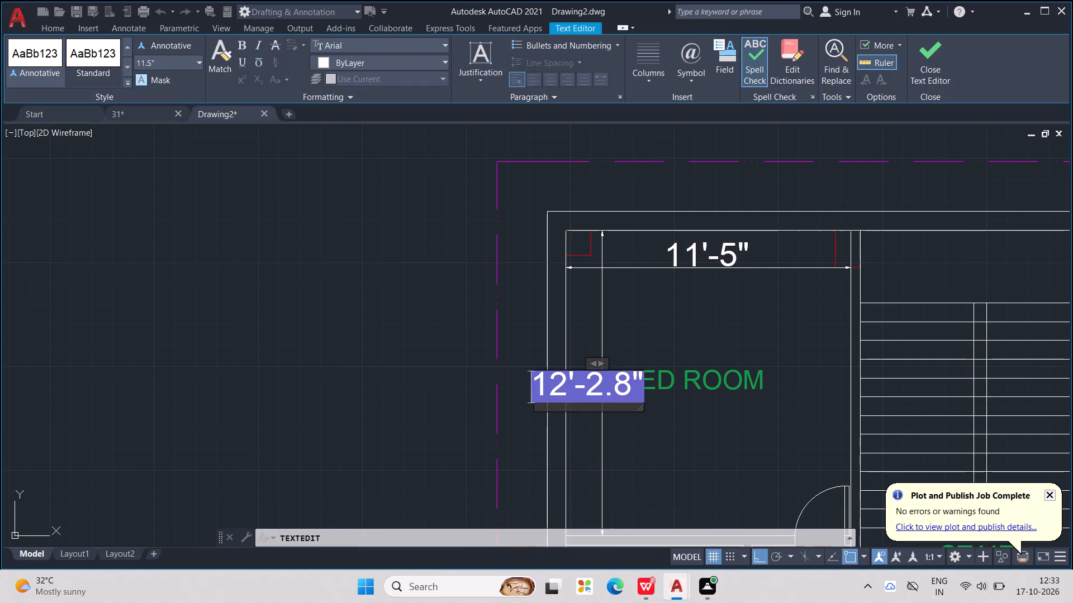
pyautogui.click(624, 389)
pyautogui.click(630, 382)
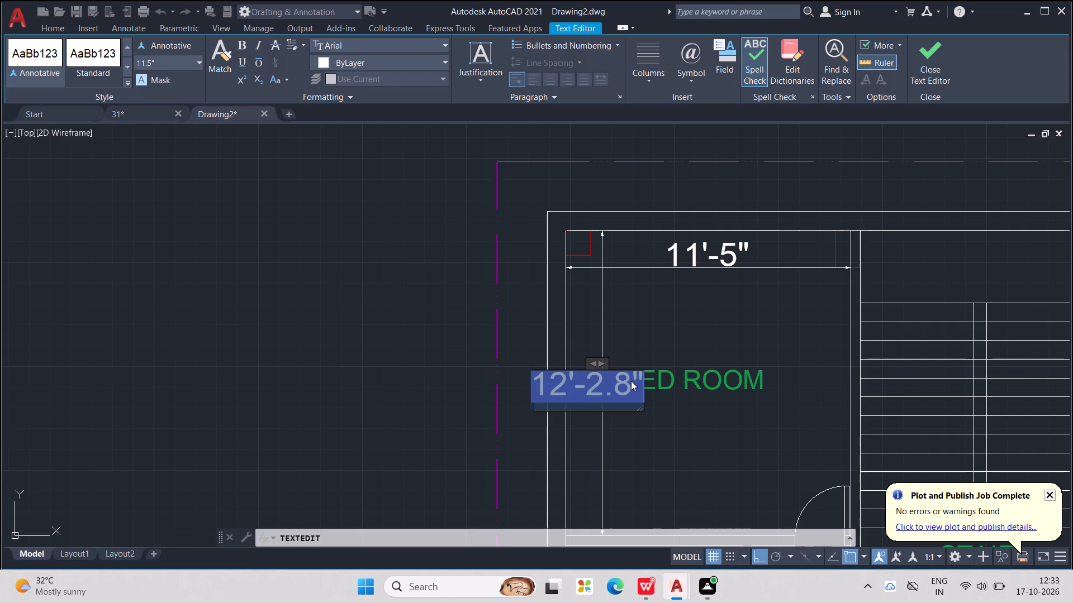
pyautogui.press('Right')
pyautogui.press('Right')
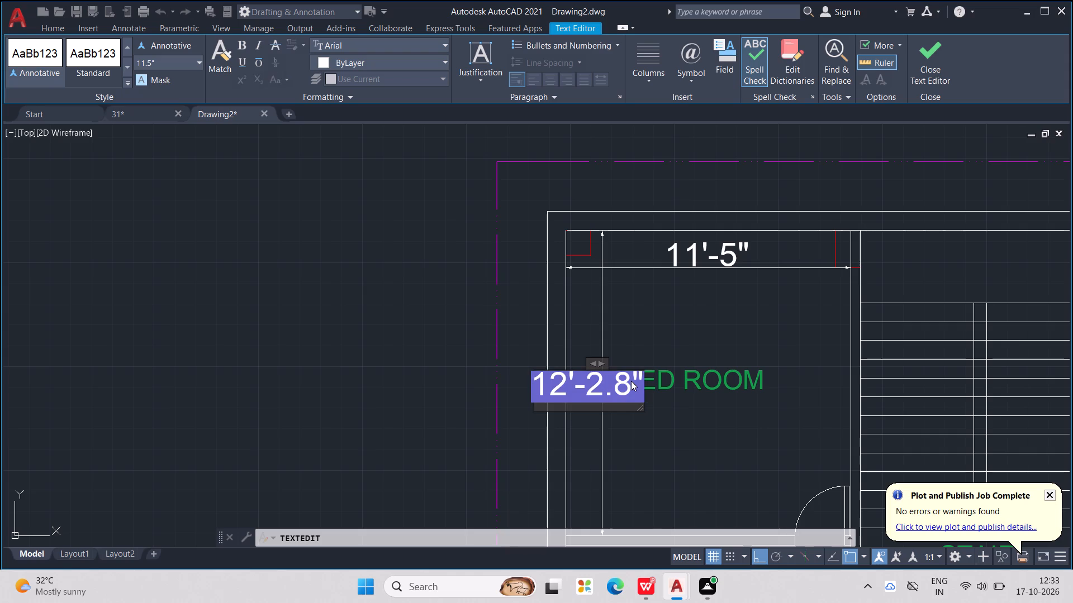
pyautogui.press('Left')
pyautogui.press('BackSpace')
pyautogui.press('BackSpace')
pyautogui.press('Right')
pyautogui.press('BackSpace')
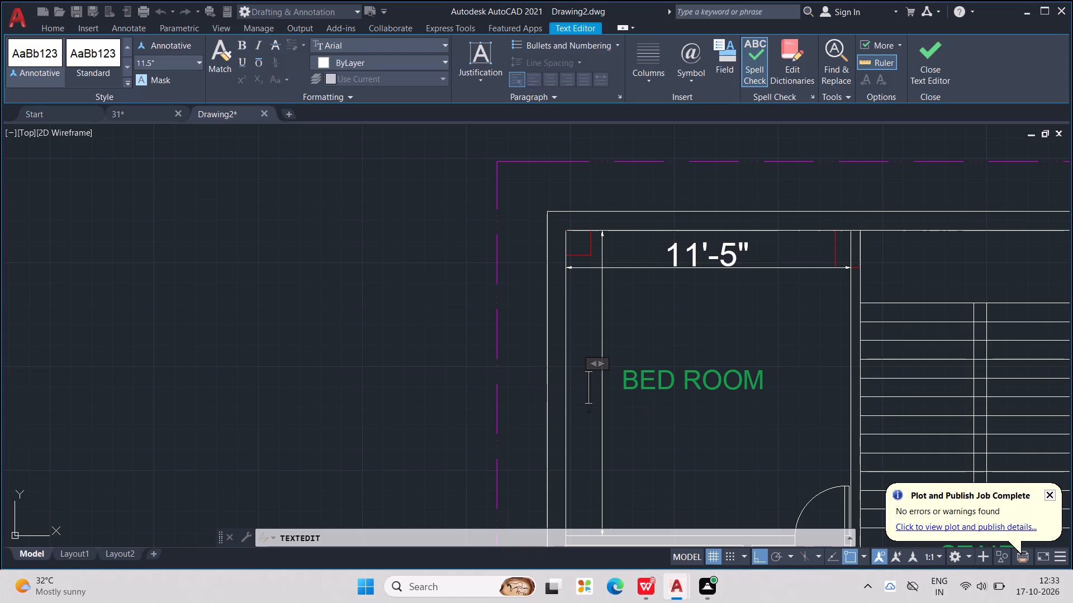
pyautogui.write("12'")
pyautogui.write('3"')
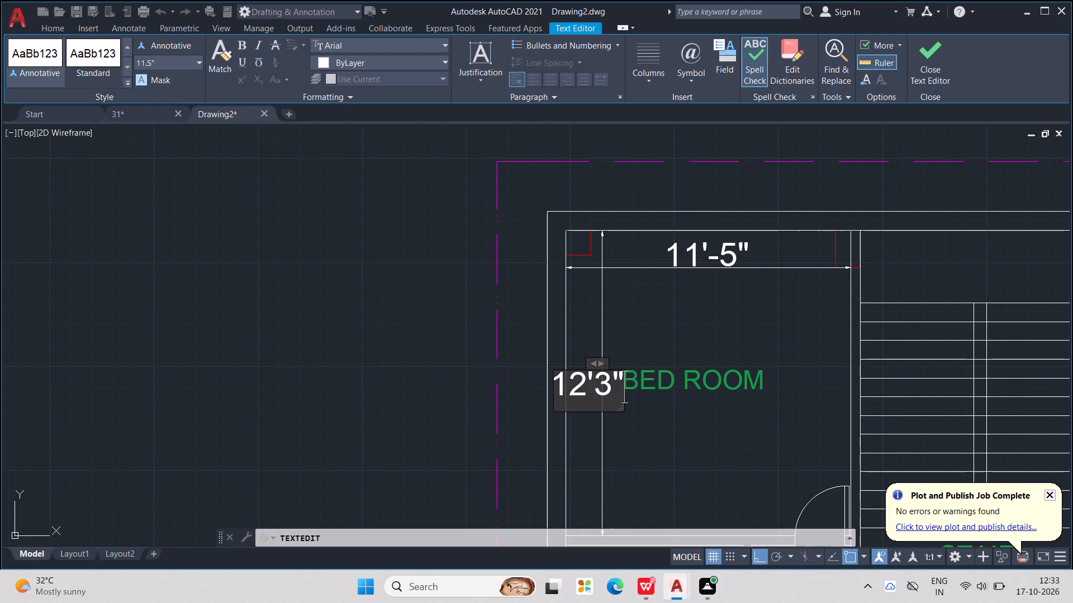
pyautogui.click(455, 367)
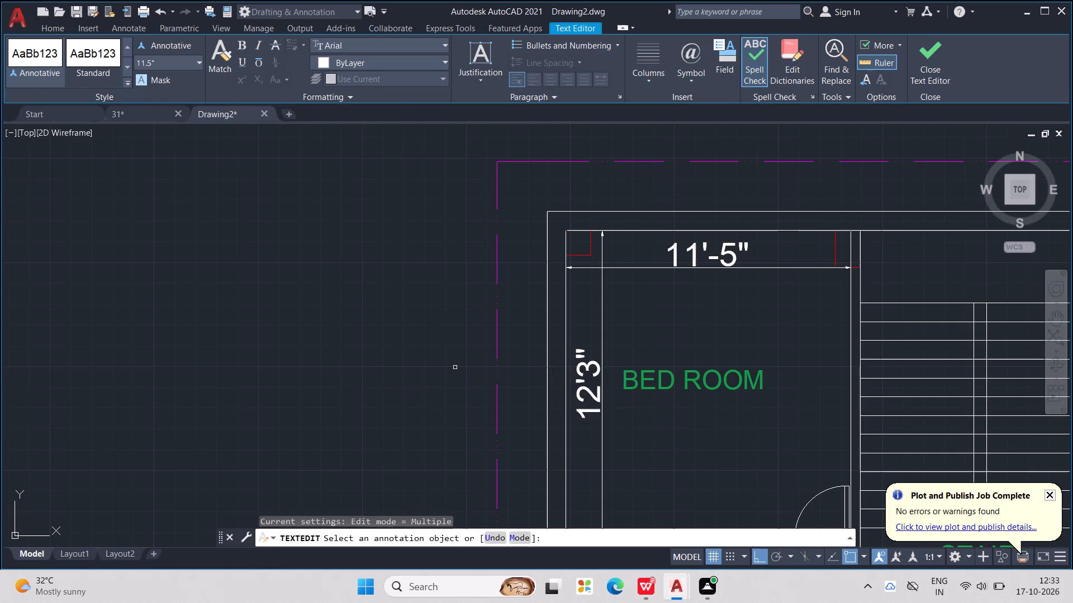
# Dimension the left stair's width along the top wall from the bedroom wall to the central column, with the line just below the wall.
pyautogui.scroll(-2, 455, 367)
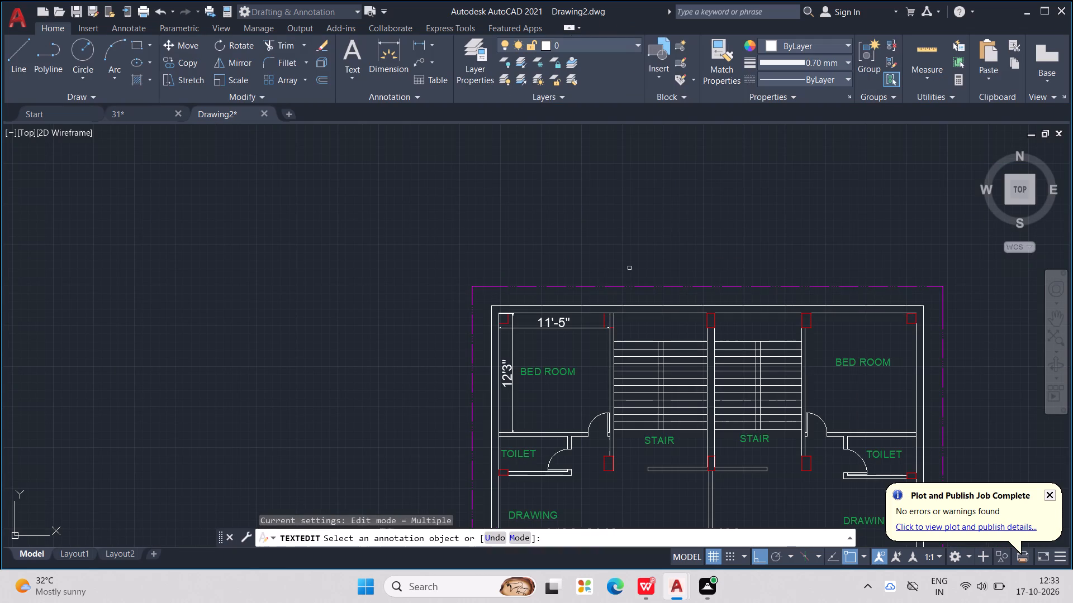
pyautogui.click(403, 62)
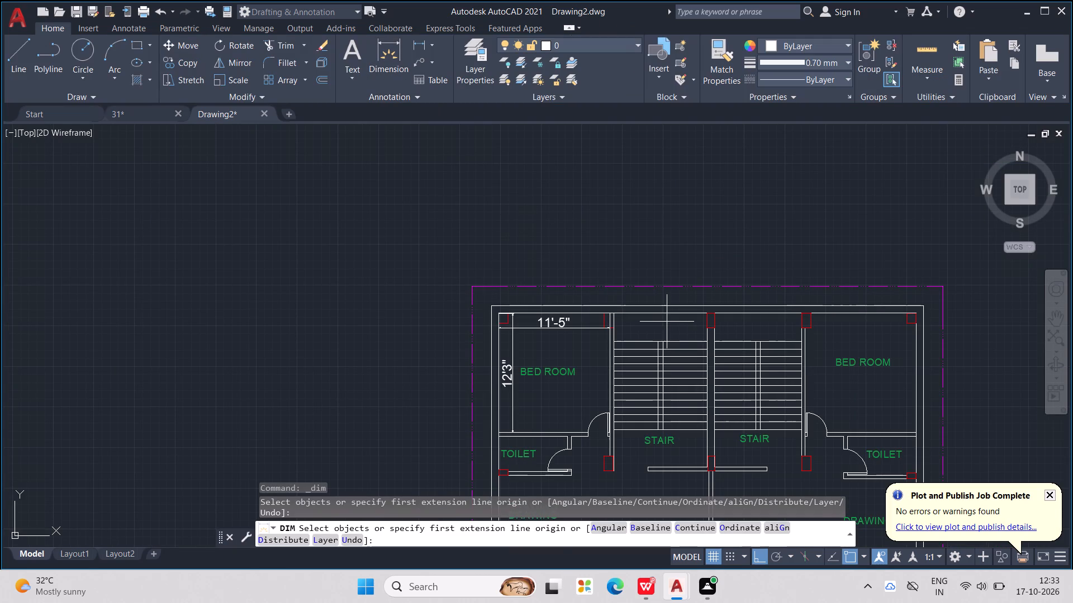
pyautogui.scroll(1, 658, 327)
pyautogui.scroll(1, 588, 349)
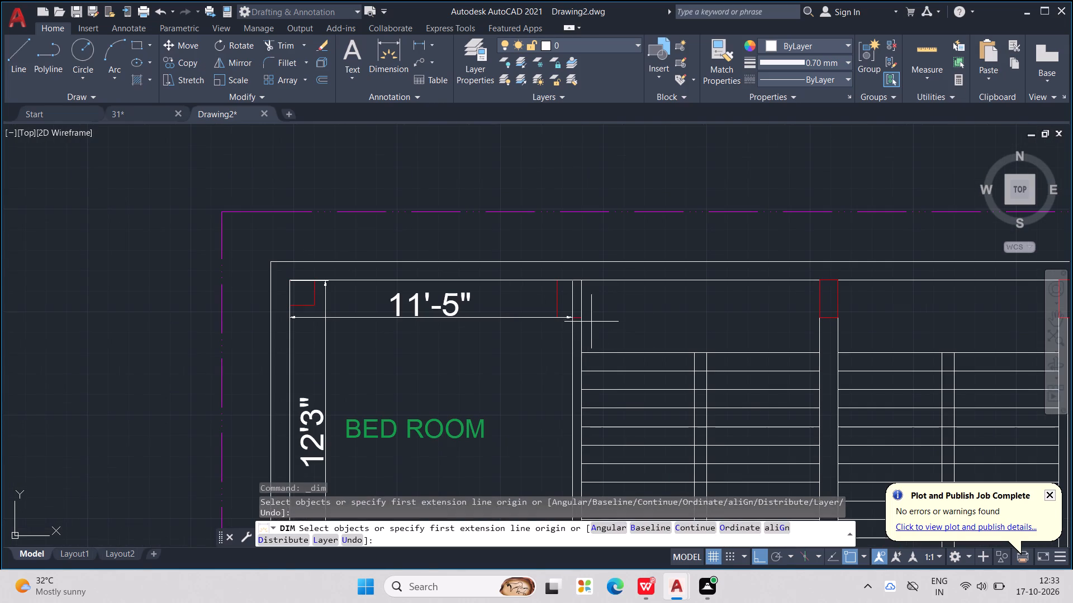
pyautogui.click(583, 281)
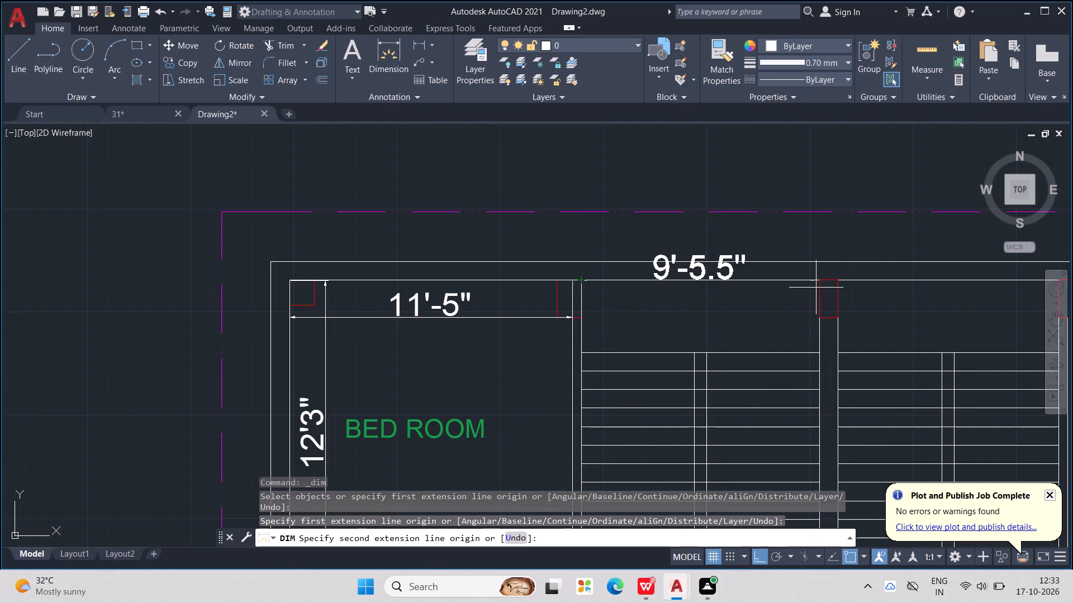
pyautogui.scroll(2, 819, 280)
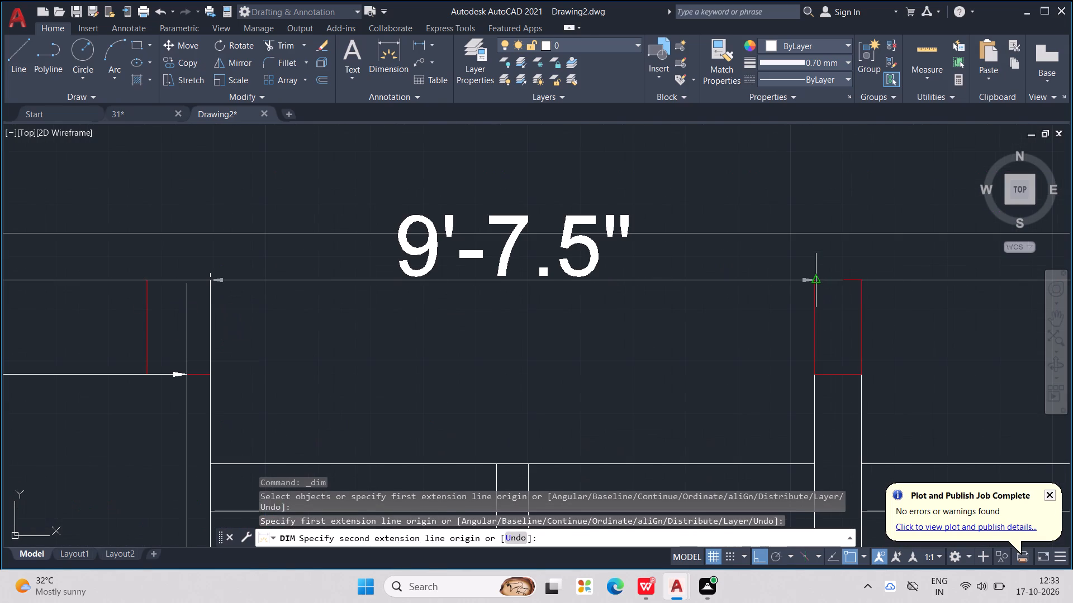
pyautogui.click(819, 280)
pyautogui.click(779, 360)
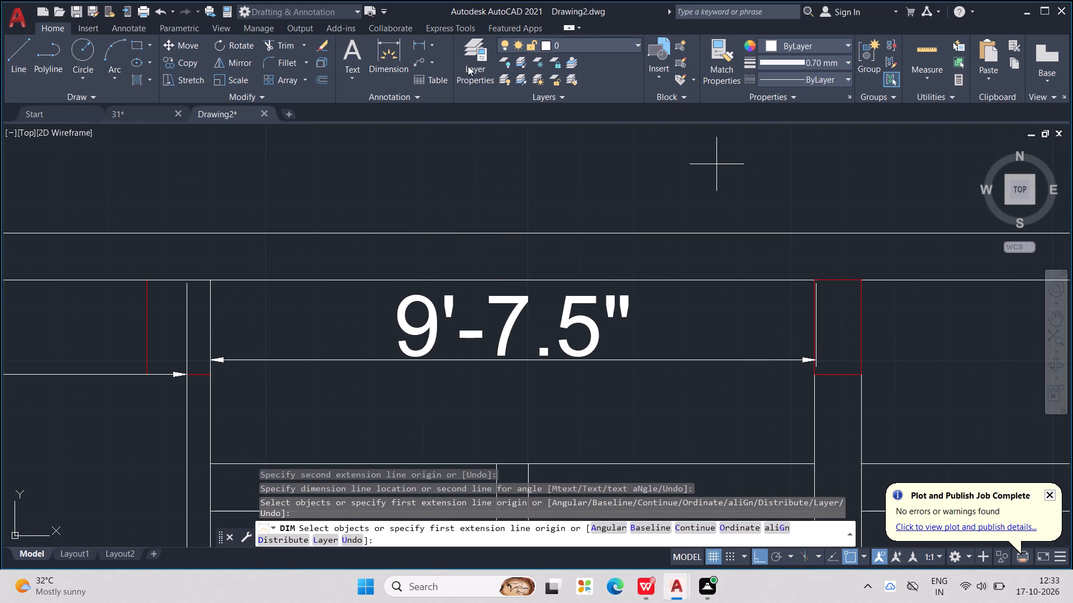
# Dimension the right stair's width along the top wall between the central column and the right bedroom's column, placing the line just below the wall.
pyautogui.click(391, 64)
pyautogui.moveTo(751, 368); pyautogui.dragTo(703, 269, button='middle')
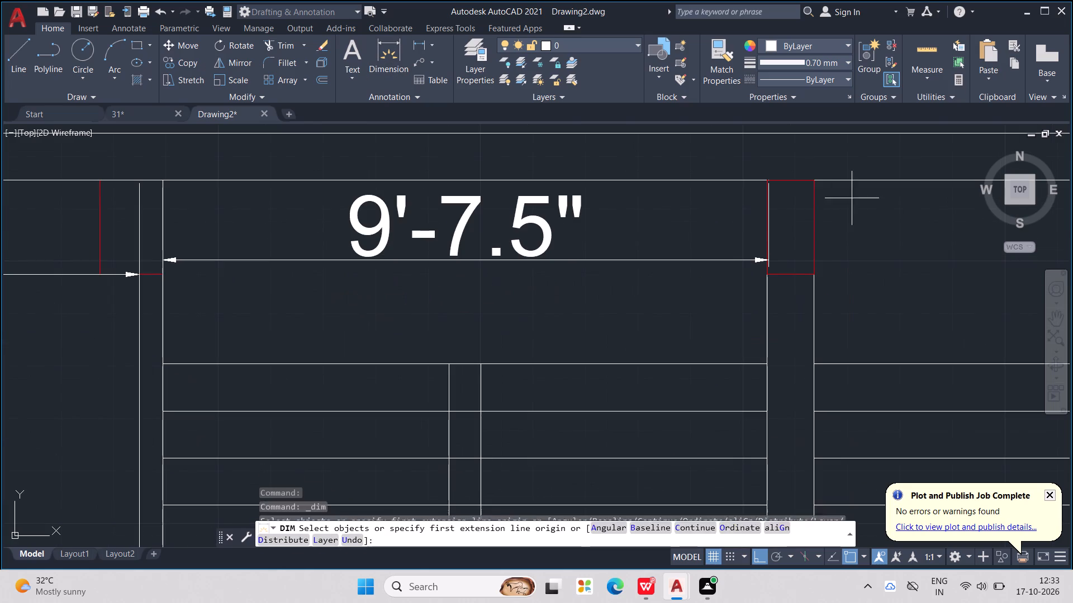
pyautogui.moveTo(856, 252); pyautogui.dragTo(682, 256, button='middle')
pyautogui.scroll(-1, 856, 252)
pyautogui.scroll(-2, 680, 228)
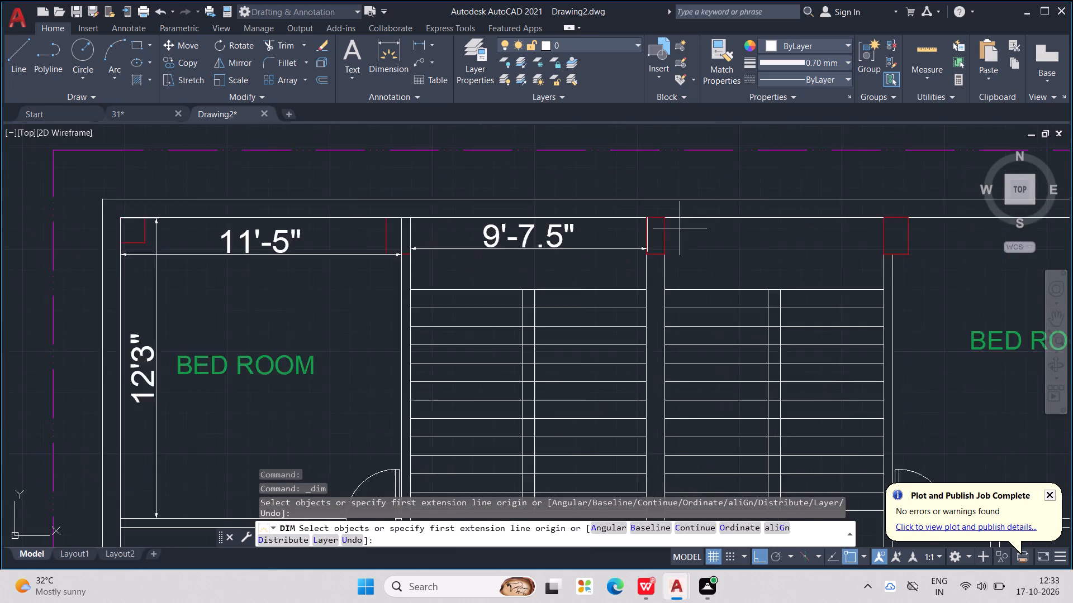
pyautogui.click(671, 224)
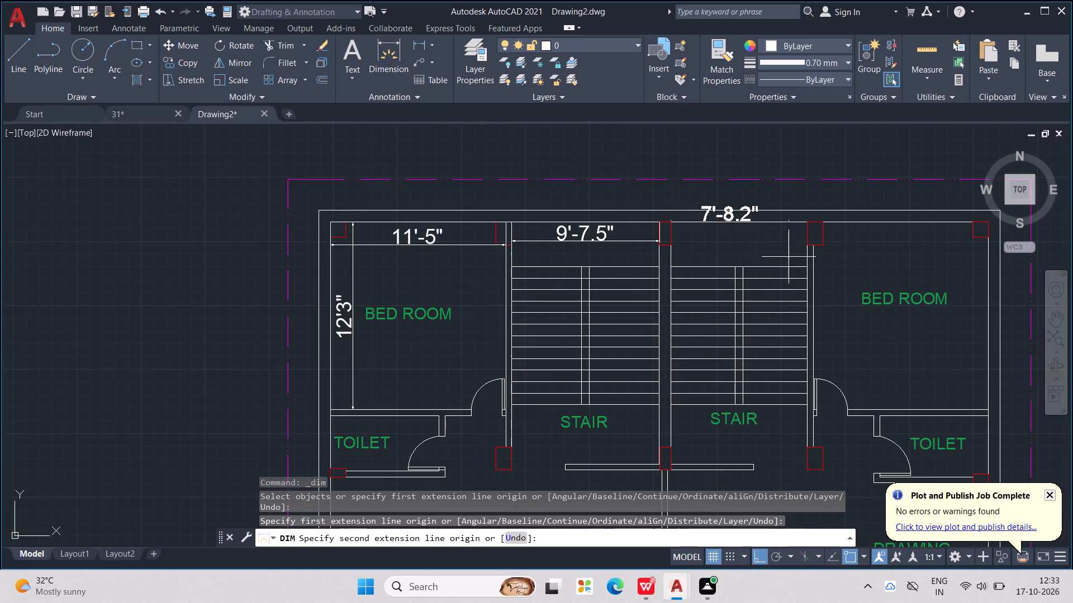
pyautogui.scroll(2, 810, 253)
pyautogui.click(792, 173)
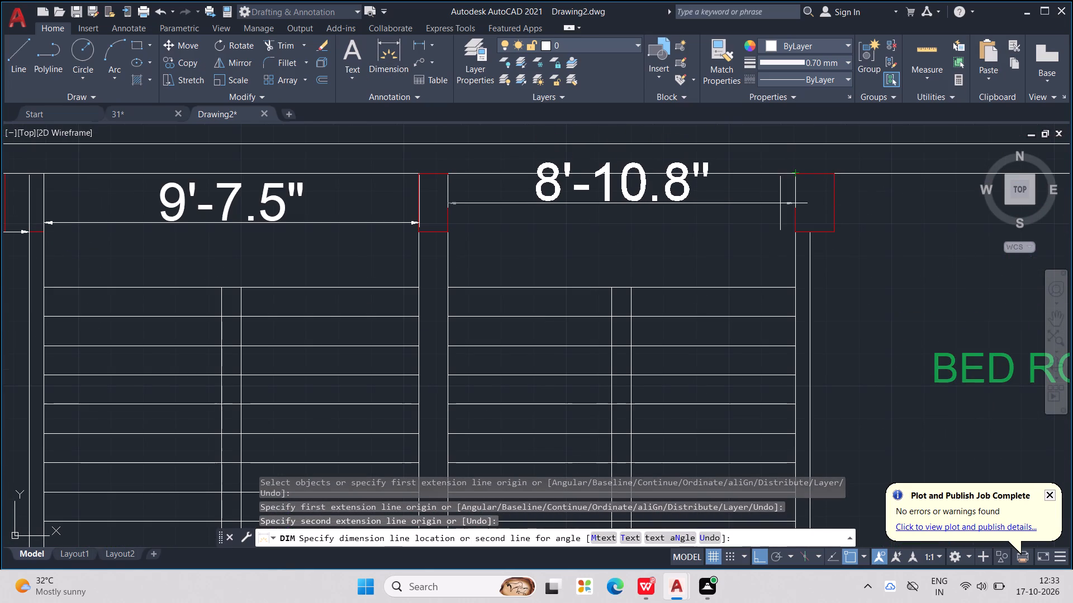
pyautogui.click(771, 219)
# Dimension the left stair space vertically along the central wall from the top wall to the central column's base, placing the line inside the left stair.
pyautogui.scroll(-2, 771, 219)
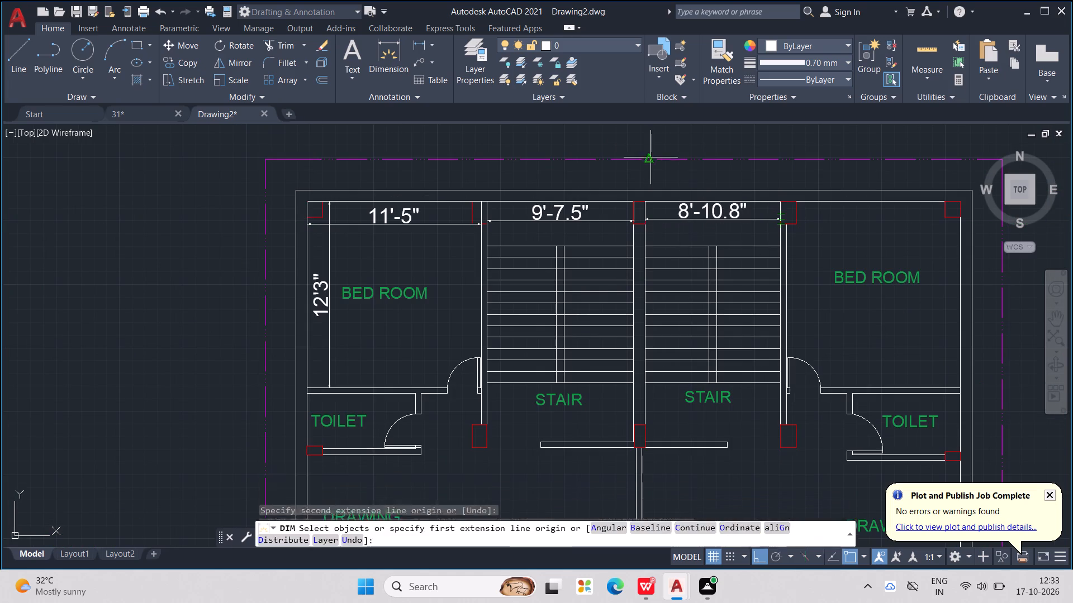
pyautogui.click(392, 55)
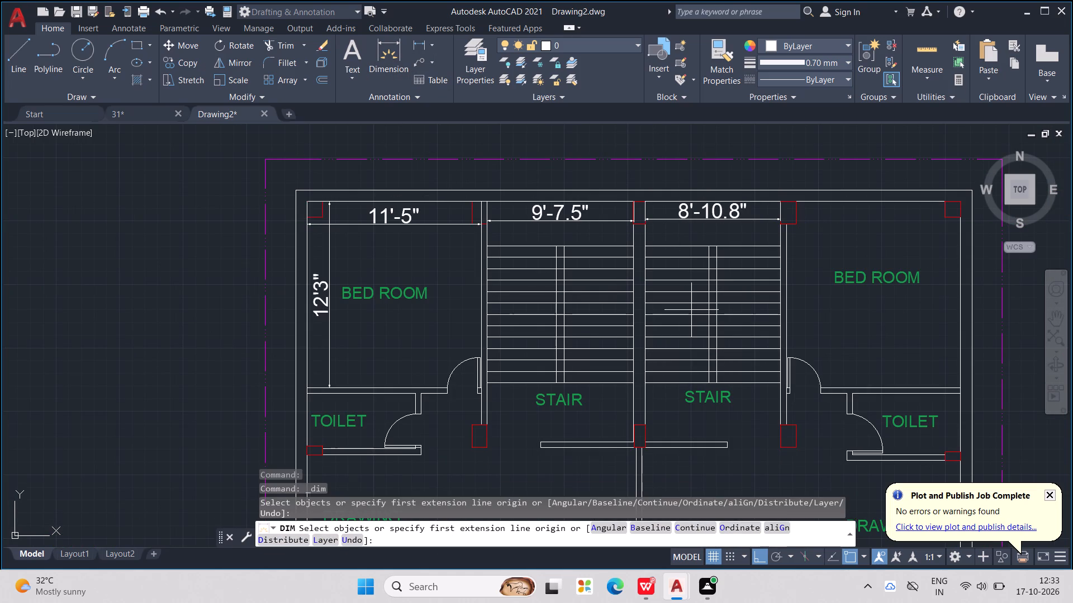
pyautogui.click(633, 205)
pyautogui.moveTo(632, 417); pyautogui.dragTo(632, 417, button='middle')
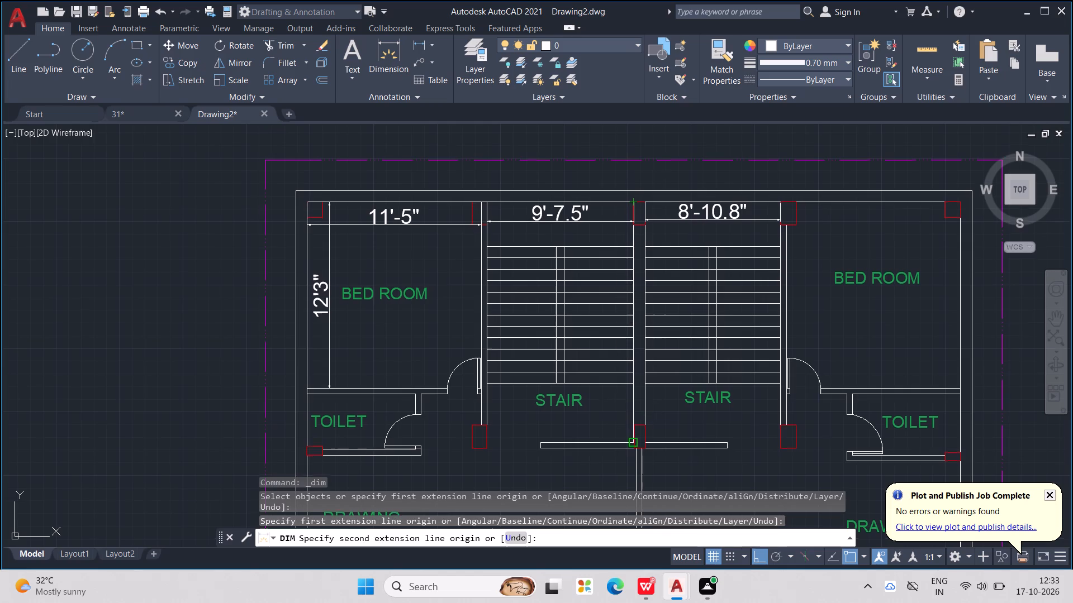
pyautogui.moveTo(632, 417); pyautogui.dragTo(663, 391, button='middle')
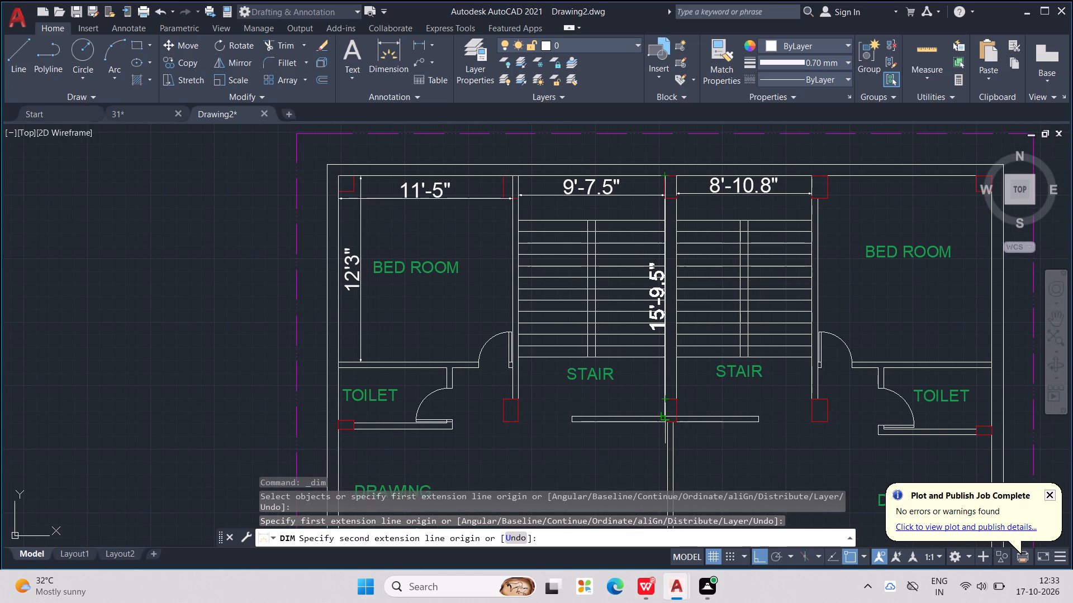
pyautogui.scroll(2, 666, 415)
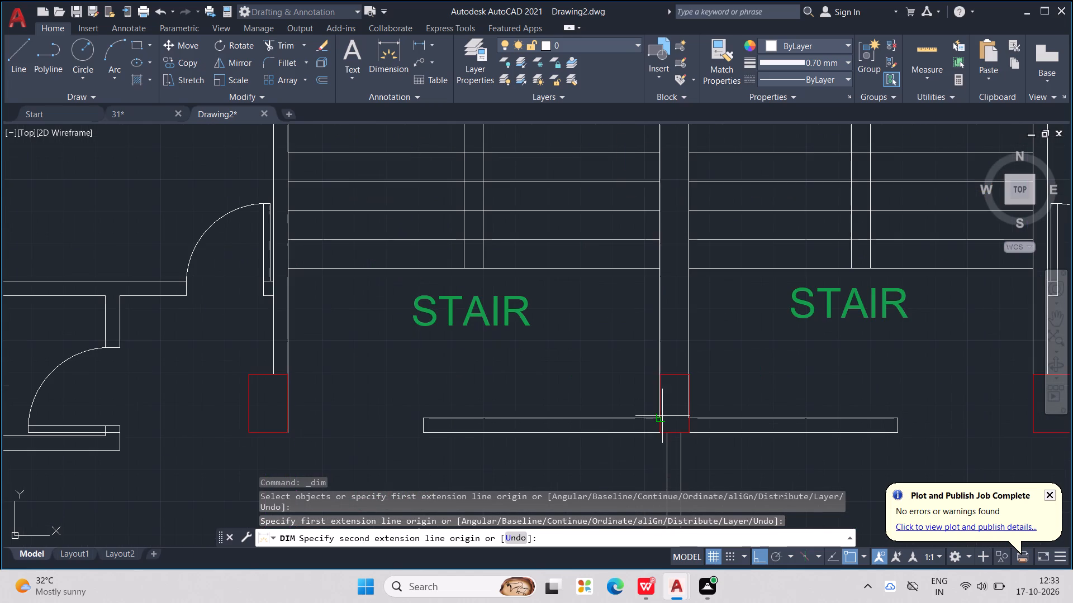
pyautogui.moveTo(660, 416); pyautogui.dragTo(662, 404, button='middle')
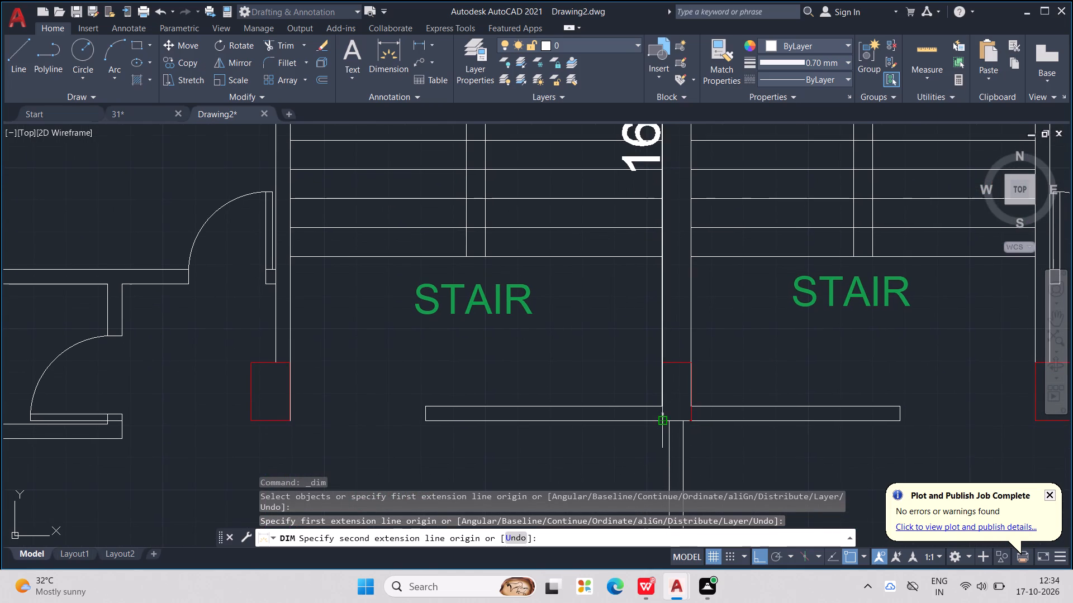
pyautogui.middleClick(665, 418)
pyautogui.scroll(-1, 665, 418)
pyautogui.click(665, 414)
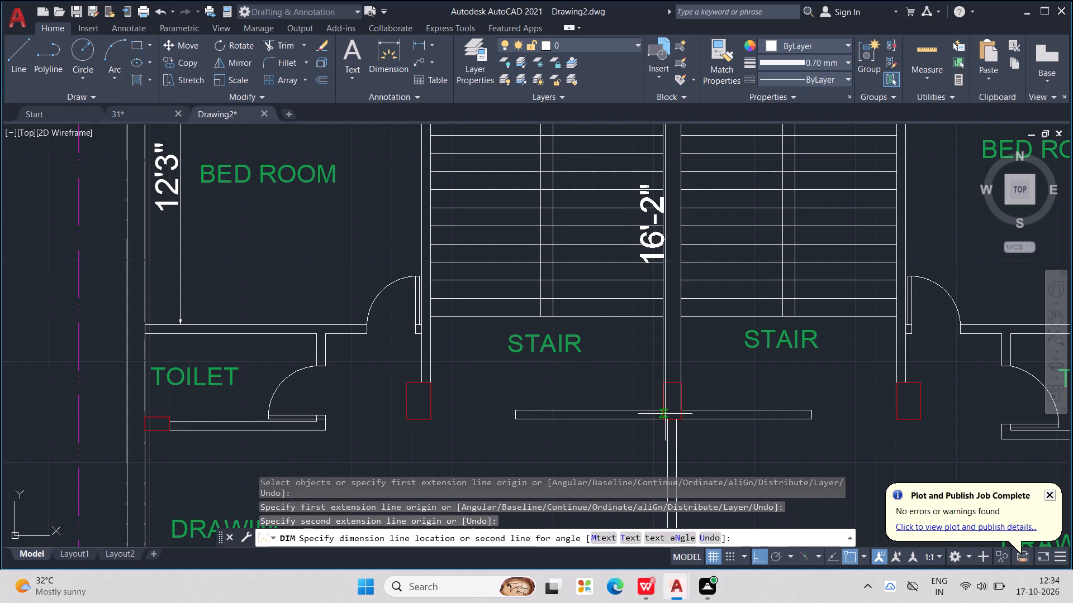
pyautogui.click(635, 401)
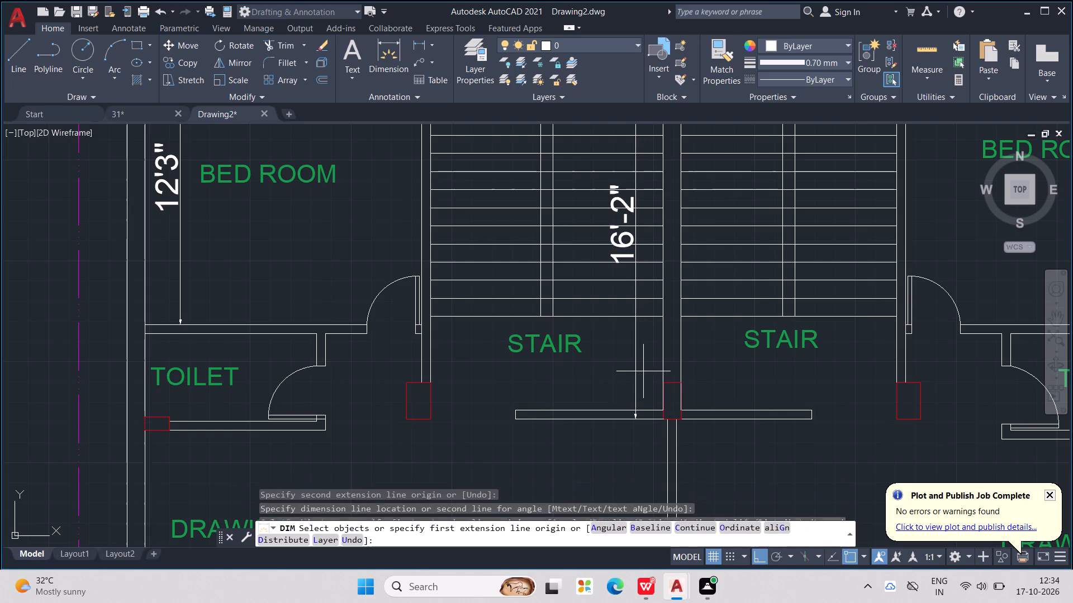
pyautogui.scroll(-2, 627, 392)
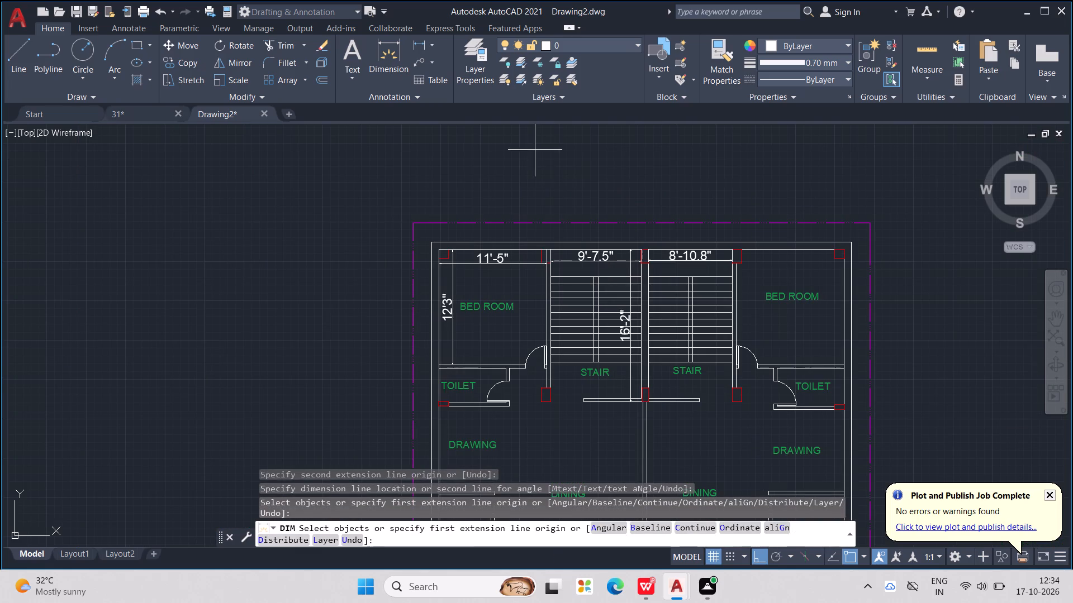
# Dimension the right stair space vertically along the central wall from the top wall to the central column's base, placing the line inside the right stair.
pyautogui.scroll(2, 667, 240)
pyautogui.scroll(1, 598, 279)
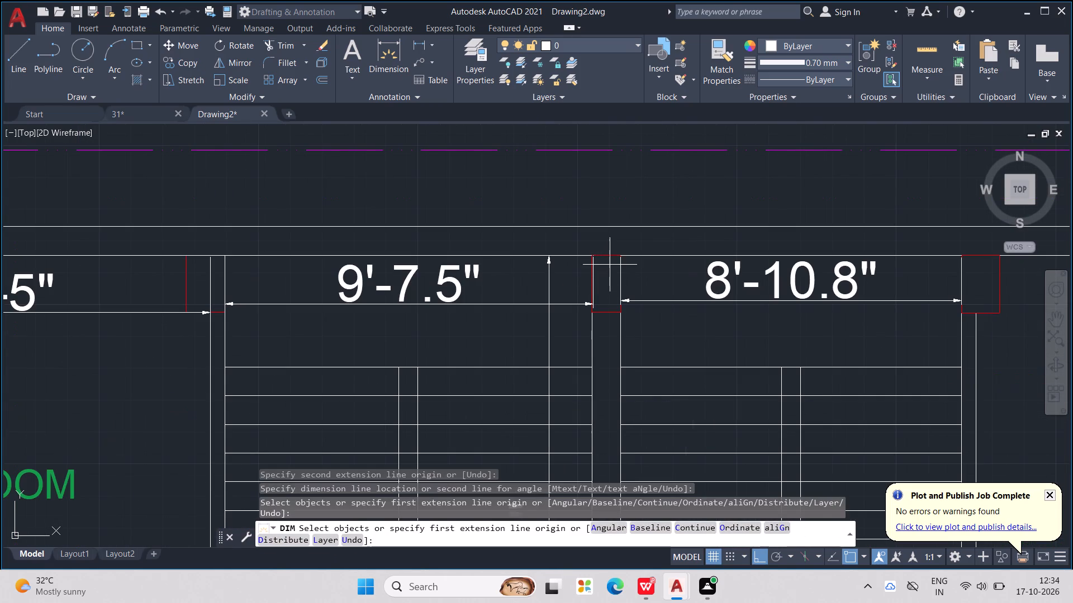
pyautogui.click(617, 257)
pyautogui.moveTo(644, 329); pyautogui.dragTo(647, 265, button='middle')
pyautogui.scroll(-1, 645, 328)
pyautogui.scroll(-2, 647, 265)
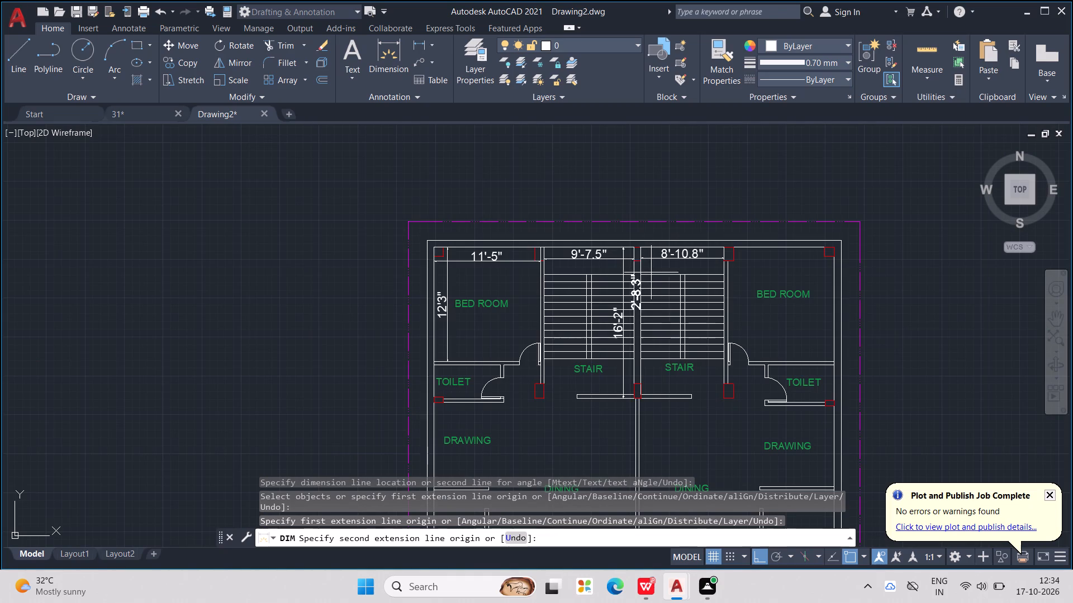
pyautogui.scroll(-1, 664, 352)
pyautogui.moveTo(663, 352); pyautogui.dragTo(671, 293, button='middle')
pyautogui.scroll(4, 670, 272)
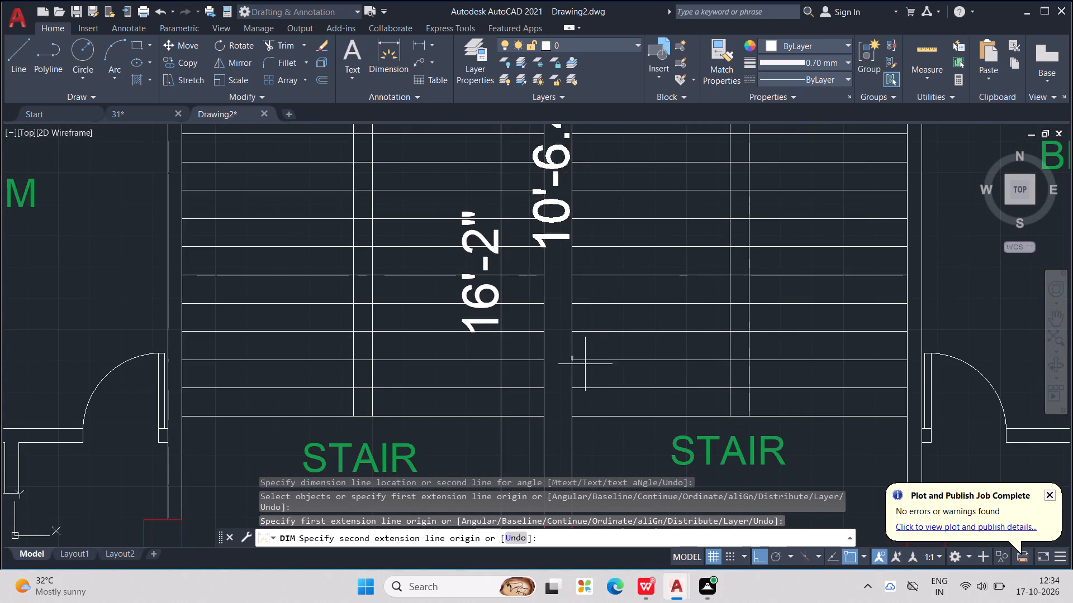
pyautogui.scroll(-2, 594, 343)
pyautogui.moveTo(595, 341); pyautogui.dragTo(599, 283, button='middle')
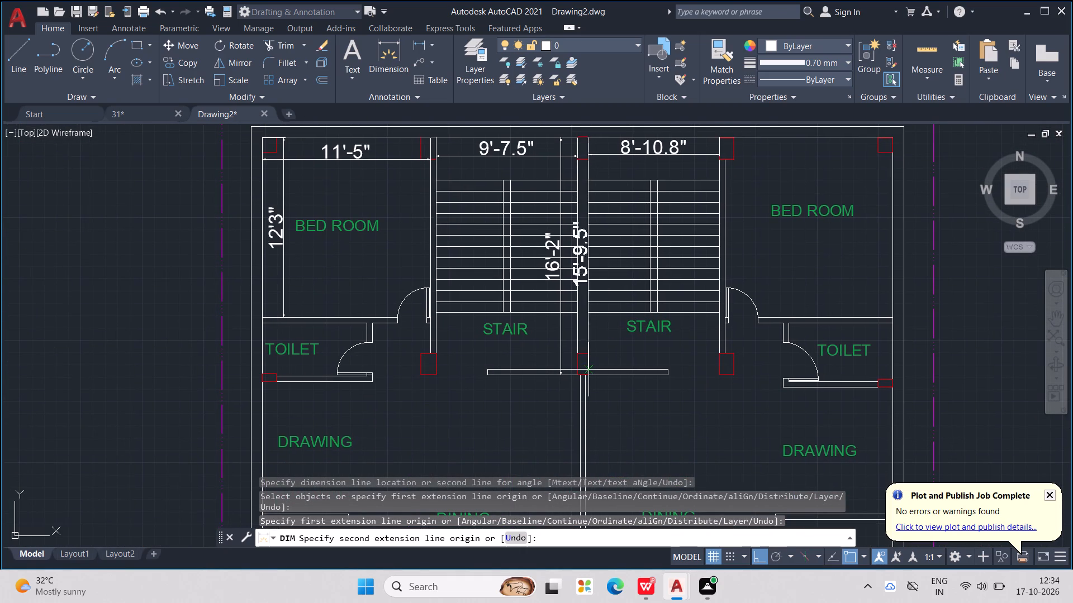
pyautogui.scroll(2, 588, 379)
pyautogui.scroll(-2, 588, 368)
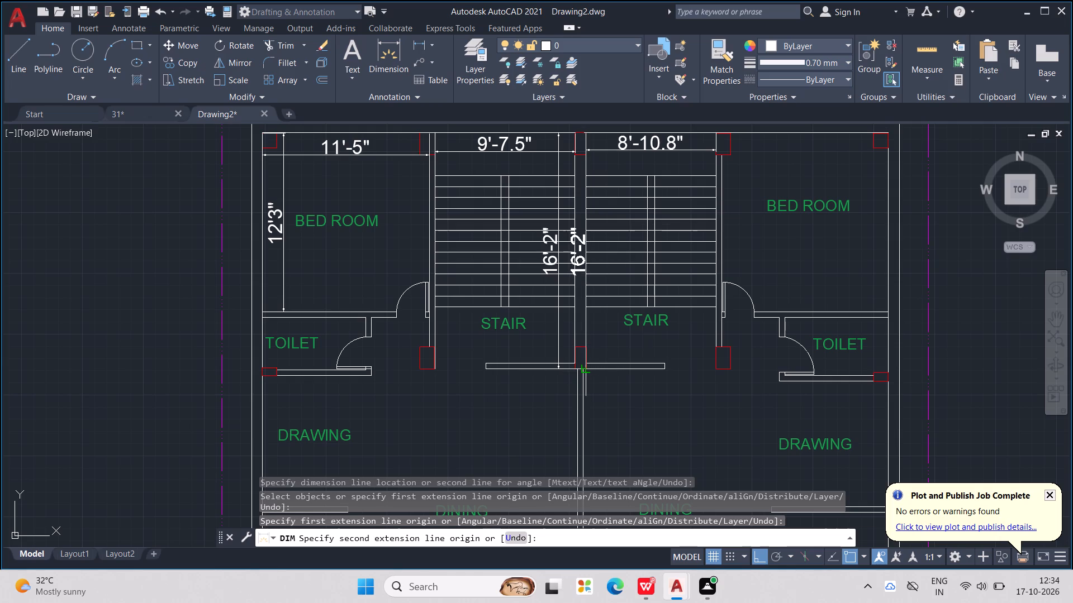
pyautogui.click(587, 371)
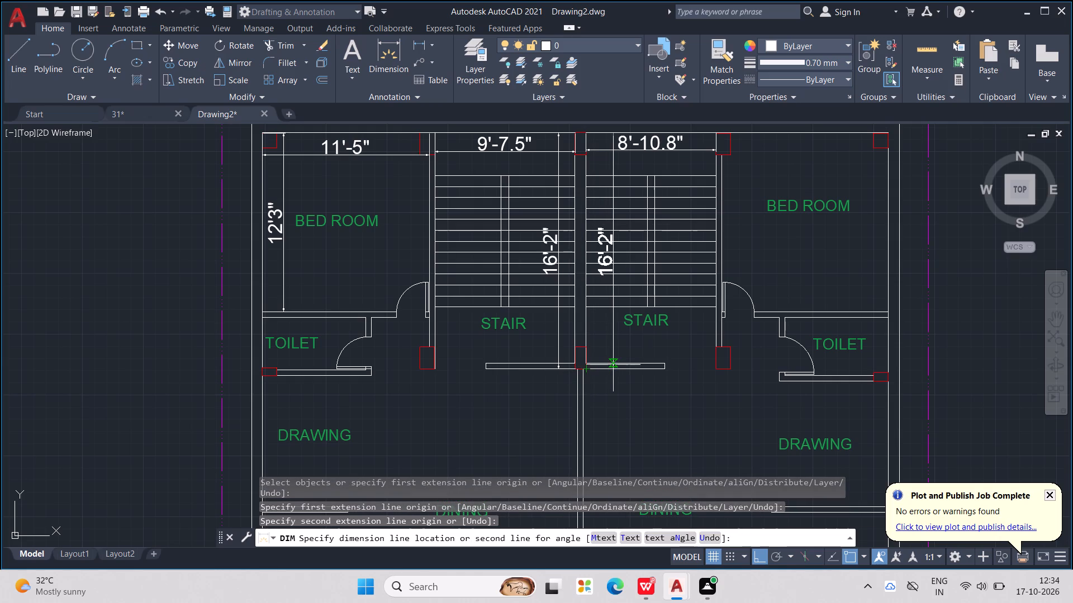
pyautogui.click(613, 365)
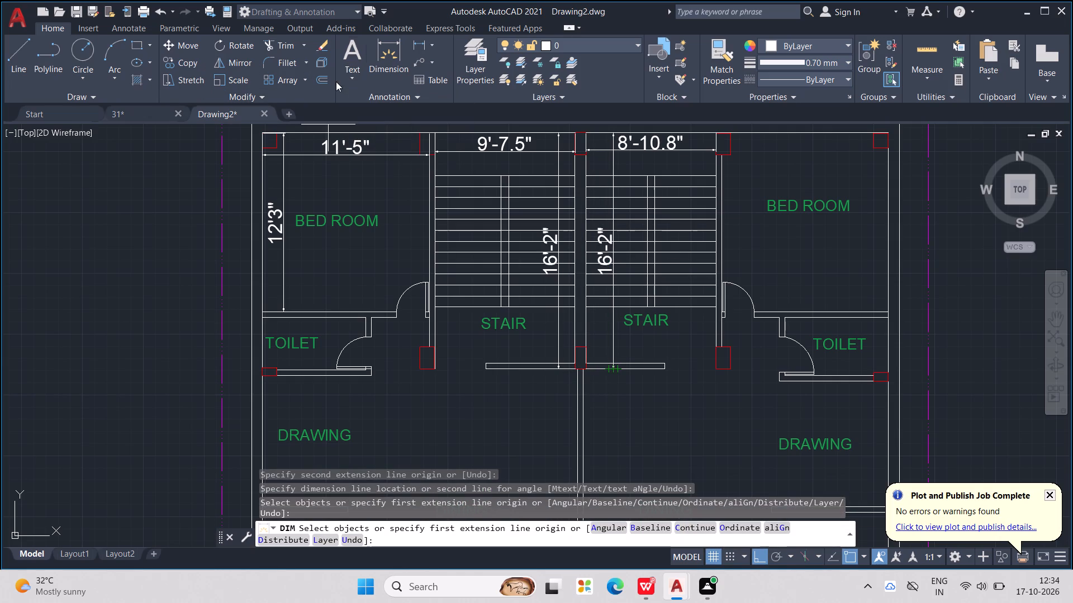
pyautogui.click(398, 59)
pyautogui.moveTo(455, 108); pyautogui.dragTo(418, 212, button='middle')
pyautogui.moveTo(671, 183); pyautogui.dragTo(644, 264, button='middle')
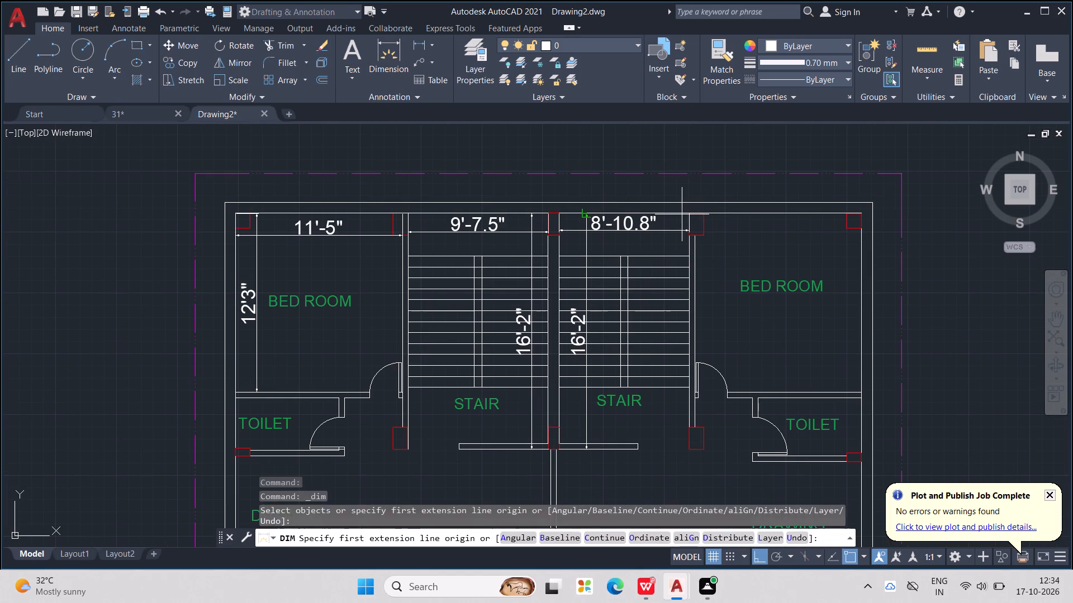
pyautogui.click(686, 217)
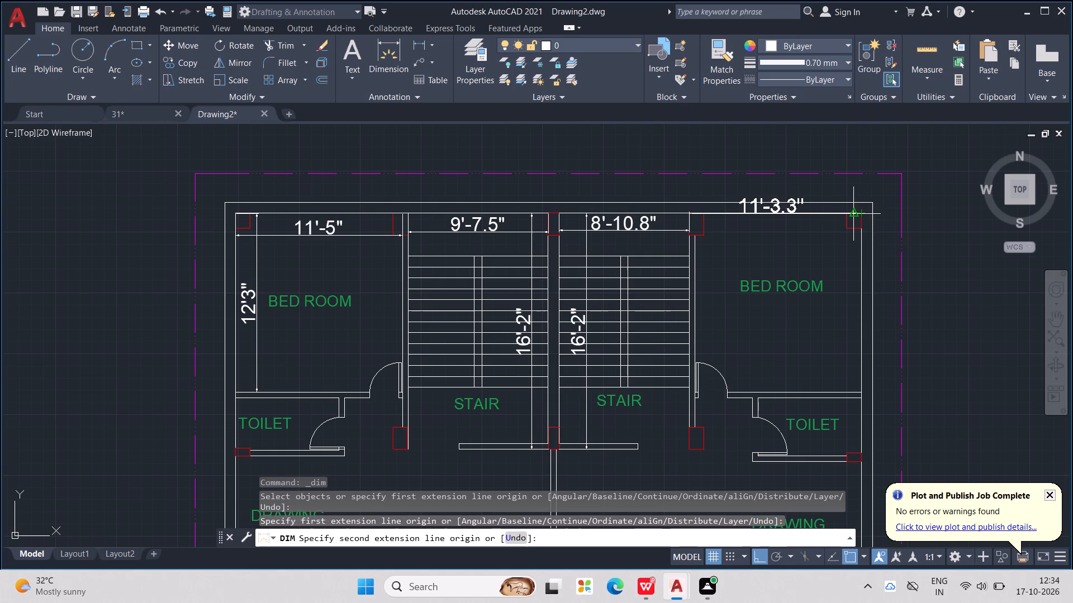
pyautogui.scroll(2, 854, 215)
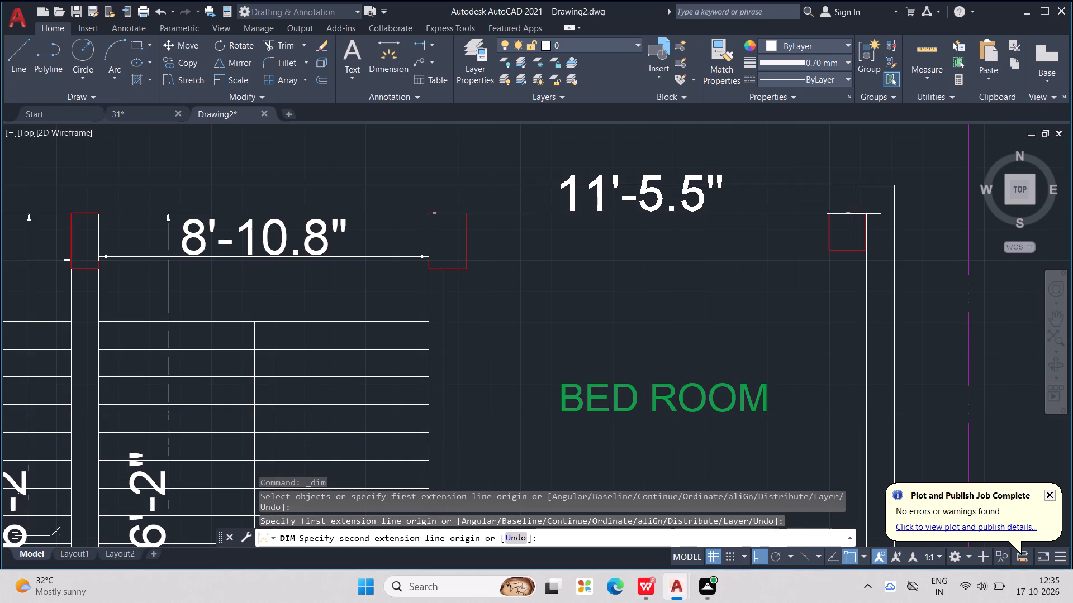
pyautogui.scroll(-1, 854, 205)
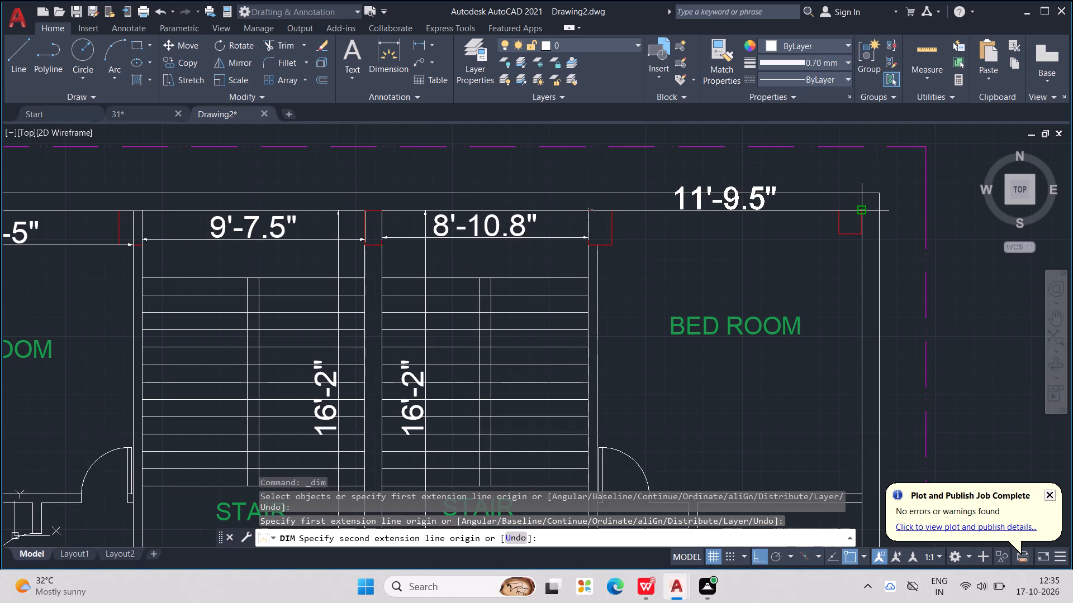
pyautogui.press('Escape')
# Dimension the right bedroom's width along the top wall from the outer wall's inner corner to the stair wall, with the line just below the wall.
pyautogui.click(390, 49)
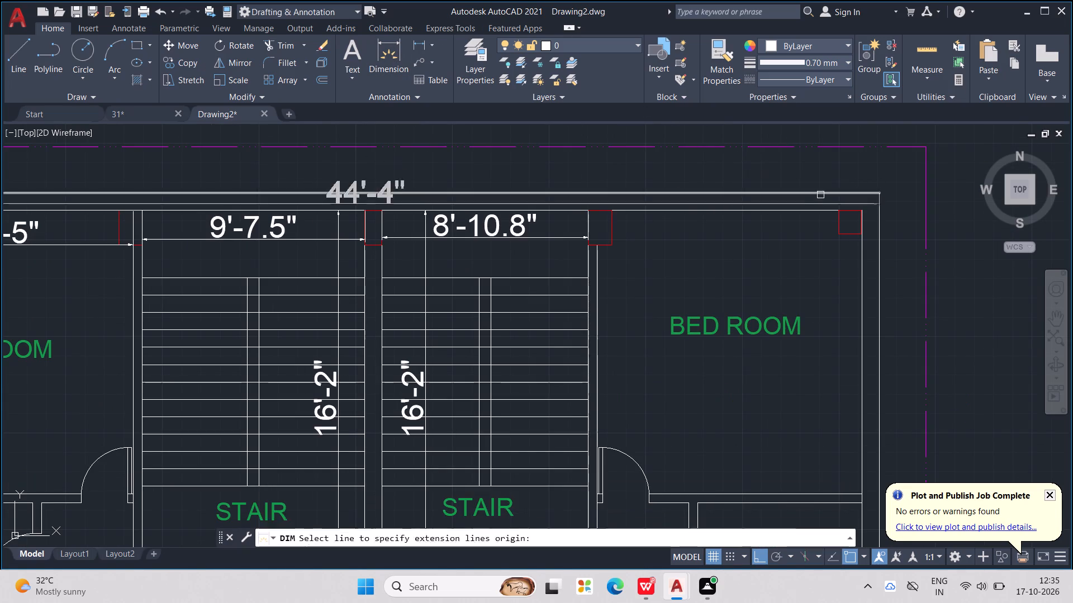
pyautogui.scroll(1, 858, 205)
pyautogui.click(858, 214)
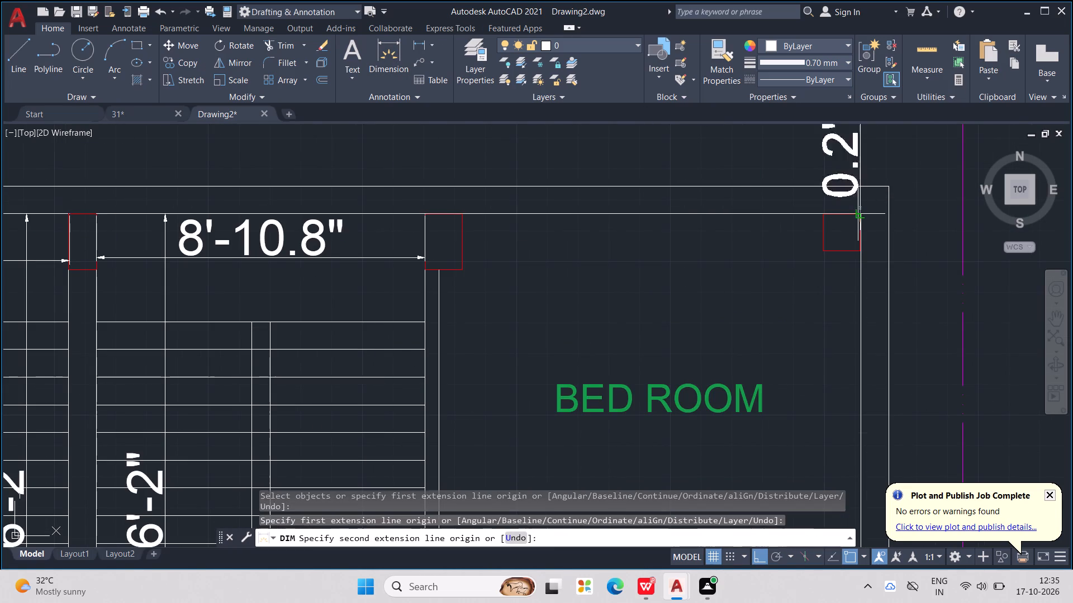
pyautogui.moveTo(595, 209); pyautogui.dragTo(691, 231, button='middle')
pyautogui.scroll(-1, 595, 209)
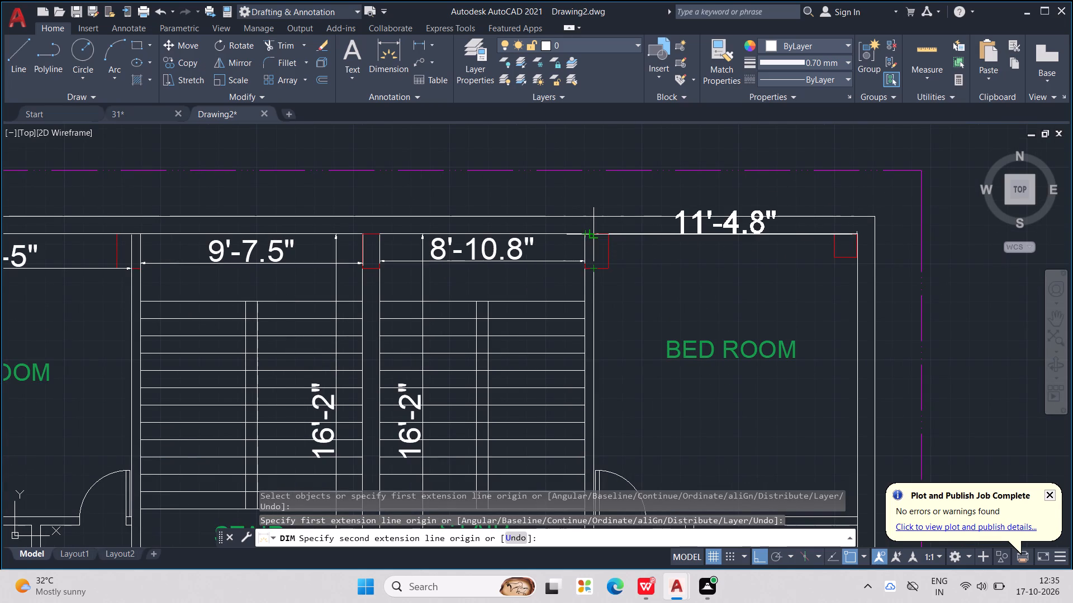
pyautogui.scroll(2, 595, 232)
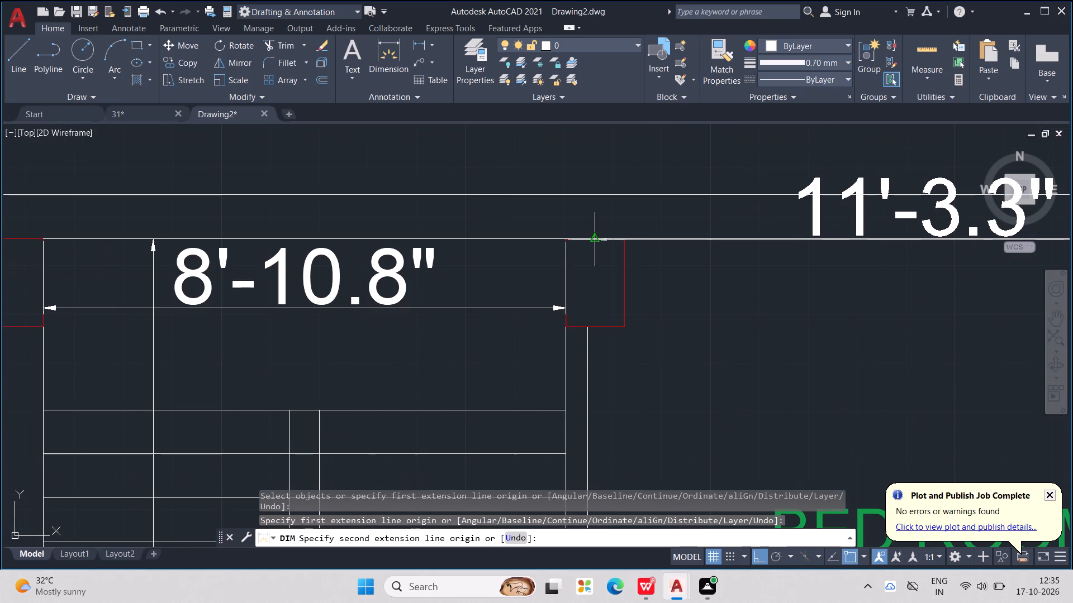
pyautogui.scroll(-2, 592, 236)
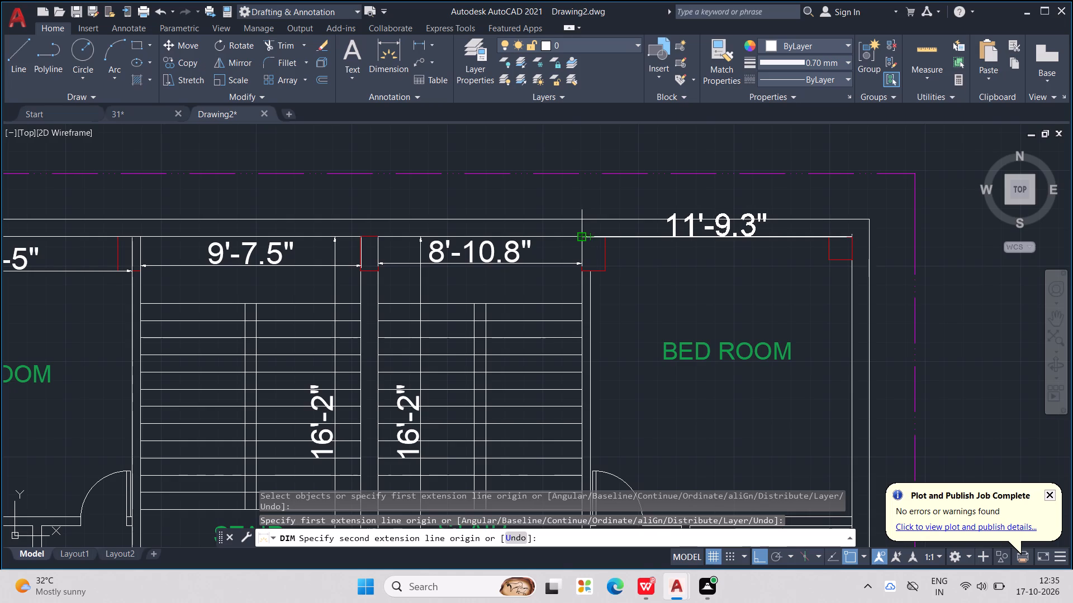
pyautogui.scroll(2, 590, 233)
pyautogui.scroll(-1, 583, 232)
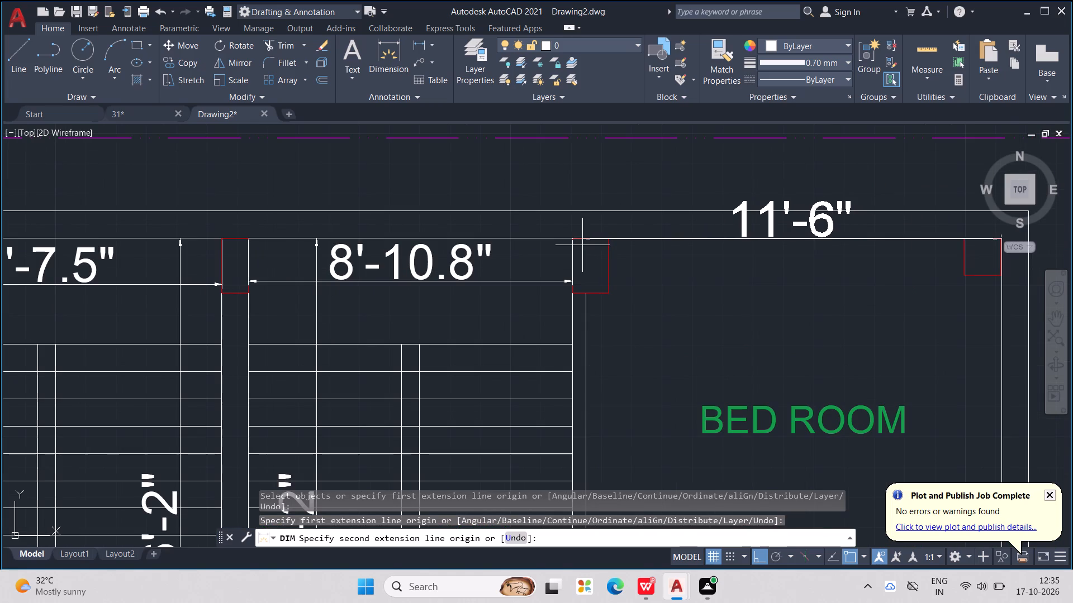
pyautogui.click(585, 246)
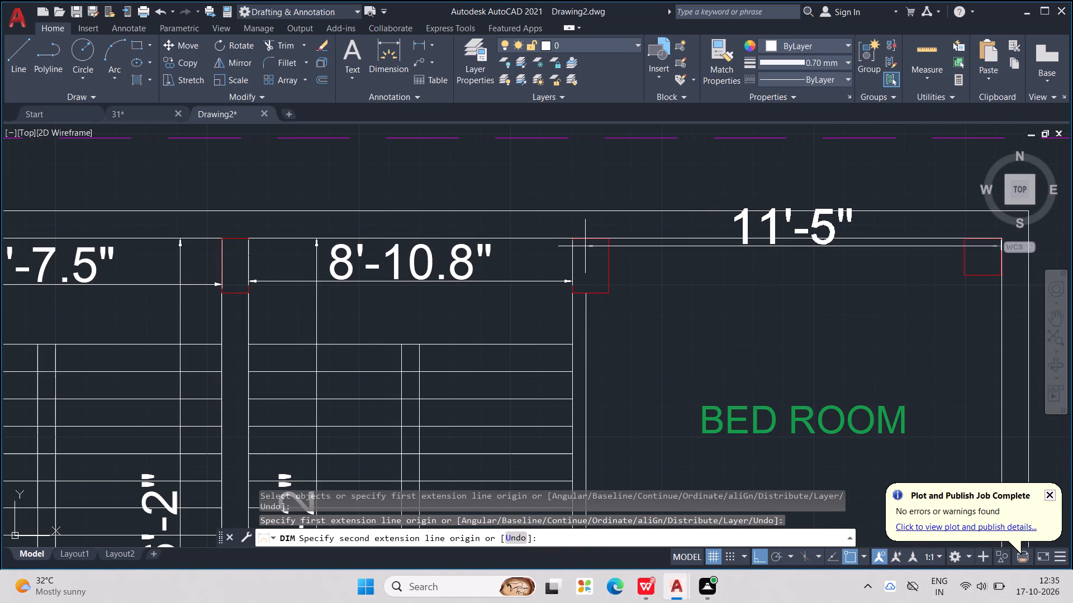
pyautogui.moveTo(599, 278); pyautogui.dragTo(583, 253, button='middle')
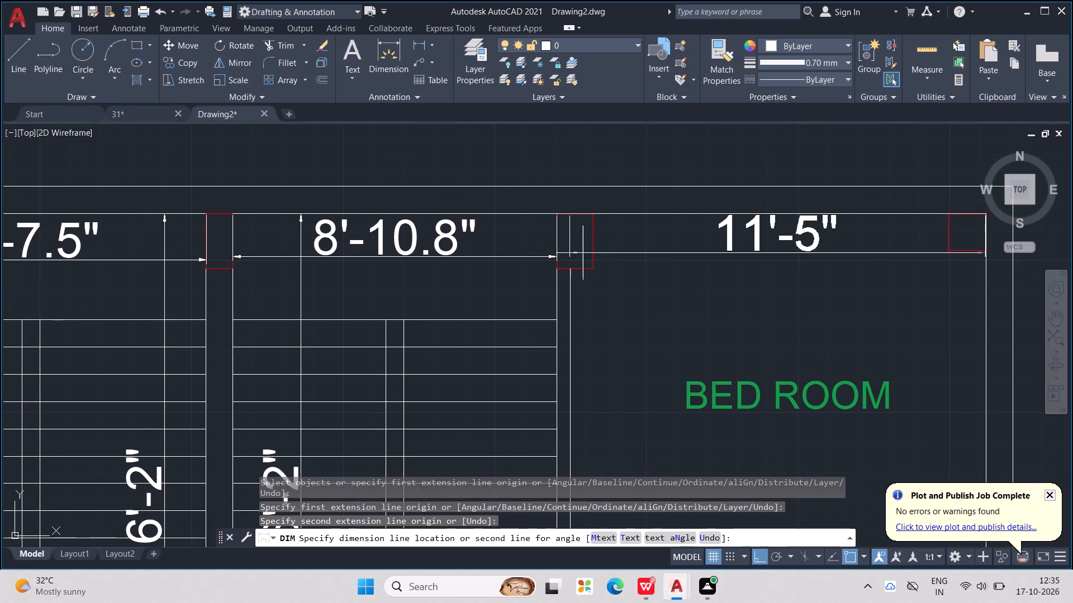
pyautogui.click(580, 271)
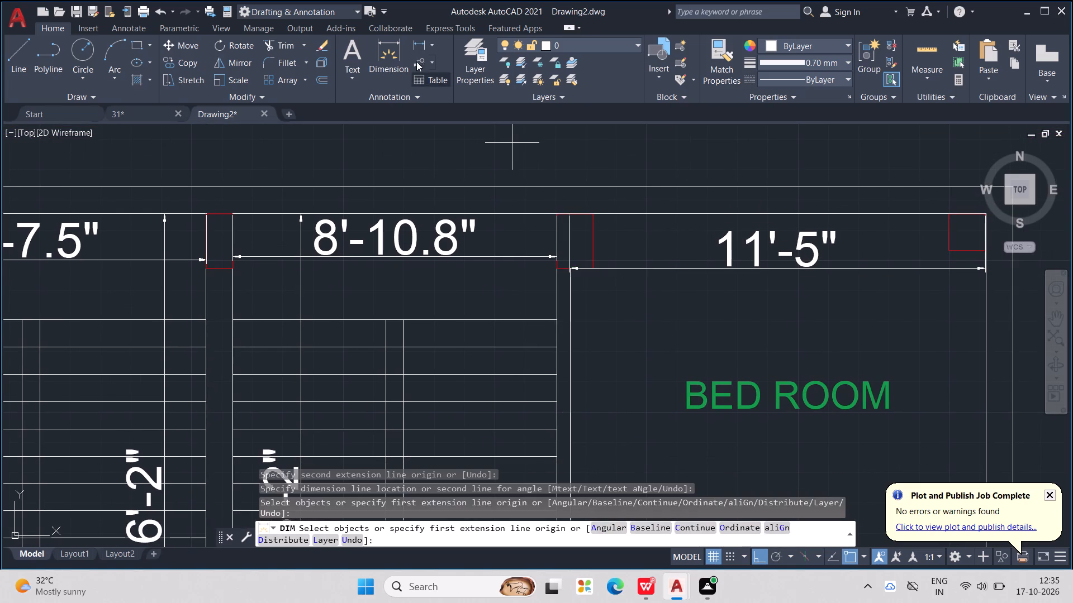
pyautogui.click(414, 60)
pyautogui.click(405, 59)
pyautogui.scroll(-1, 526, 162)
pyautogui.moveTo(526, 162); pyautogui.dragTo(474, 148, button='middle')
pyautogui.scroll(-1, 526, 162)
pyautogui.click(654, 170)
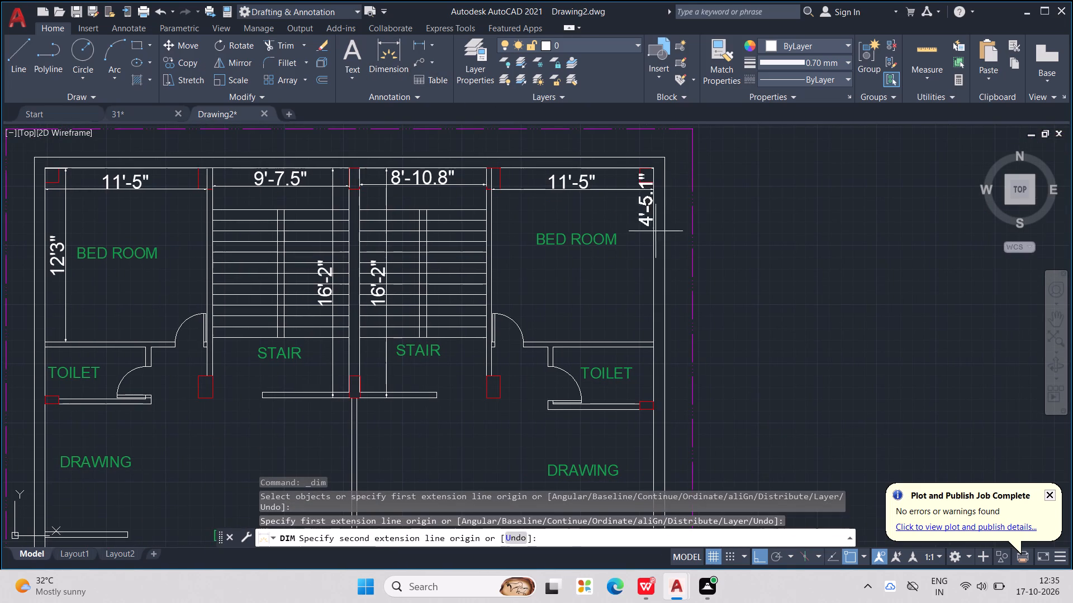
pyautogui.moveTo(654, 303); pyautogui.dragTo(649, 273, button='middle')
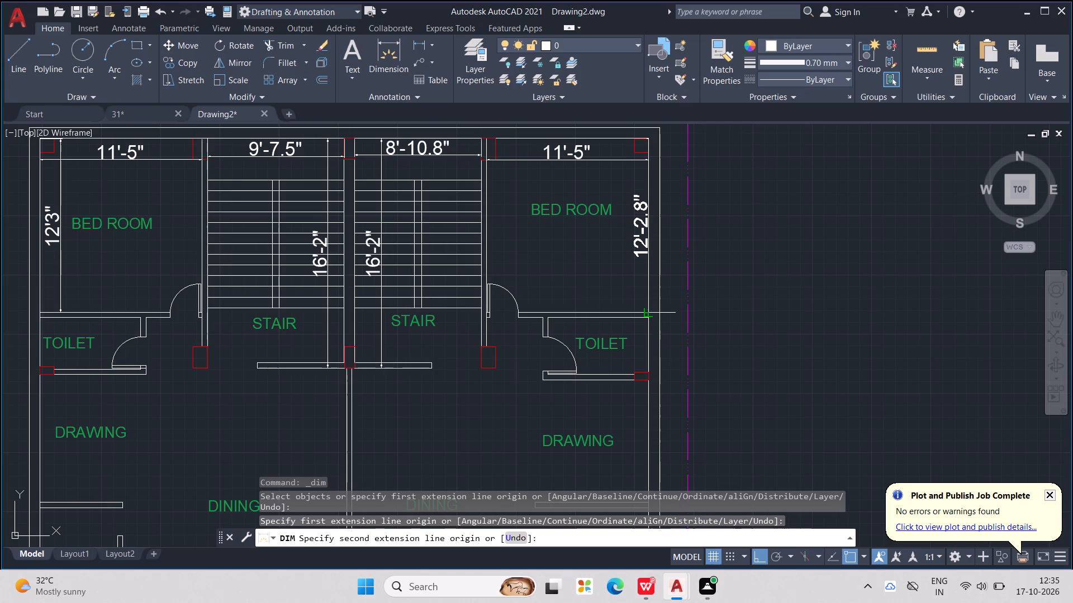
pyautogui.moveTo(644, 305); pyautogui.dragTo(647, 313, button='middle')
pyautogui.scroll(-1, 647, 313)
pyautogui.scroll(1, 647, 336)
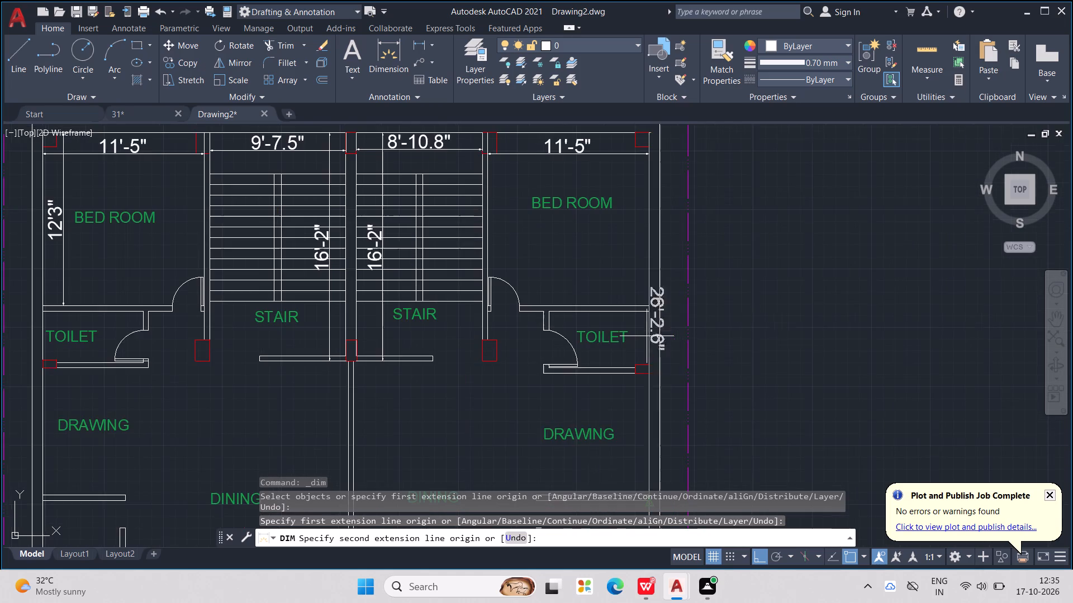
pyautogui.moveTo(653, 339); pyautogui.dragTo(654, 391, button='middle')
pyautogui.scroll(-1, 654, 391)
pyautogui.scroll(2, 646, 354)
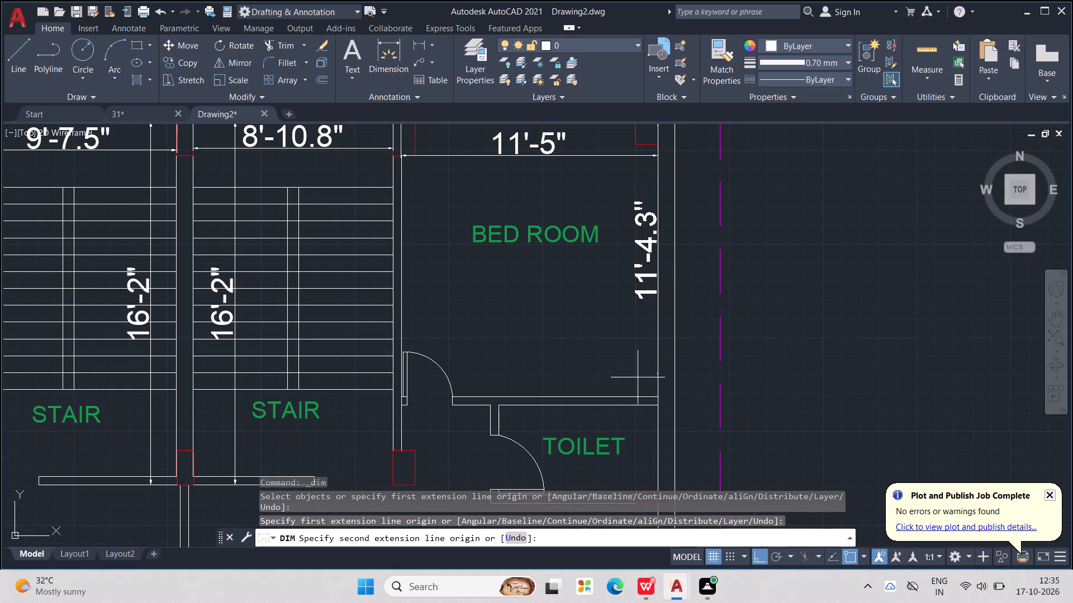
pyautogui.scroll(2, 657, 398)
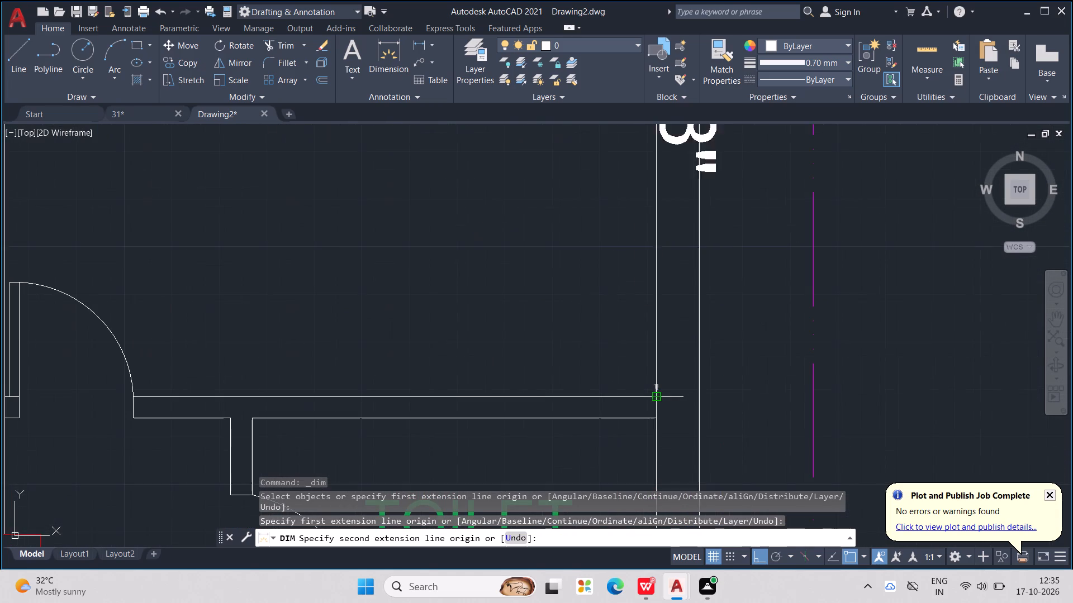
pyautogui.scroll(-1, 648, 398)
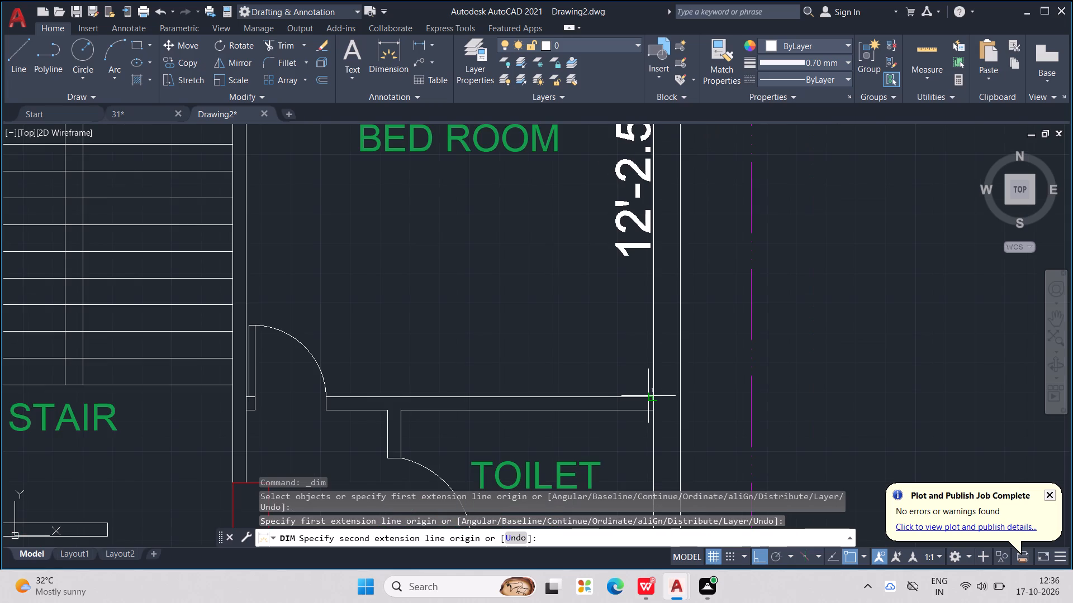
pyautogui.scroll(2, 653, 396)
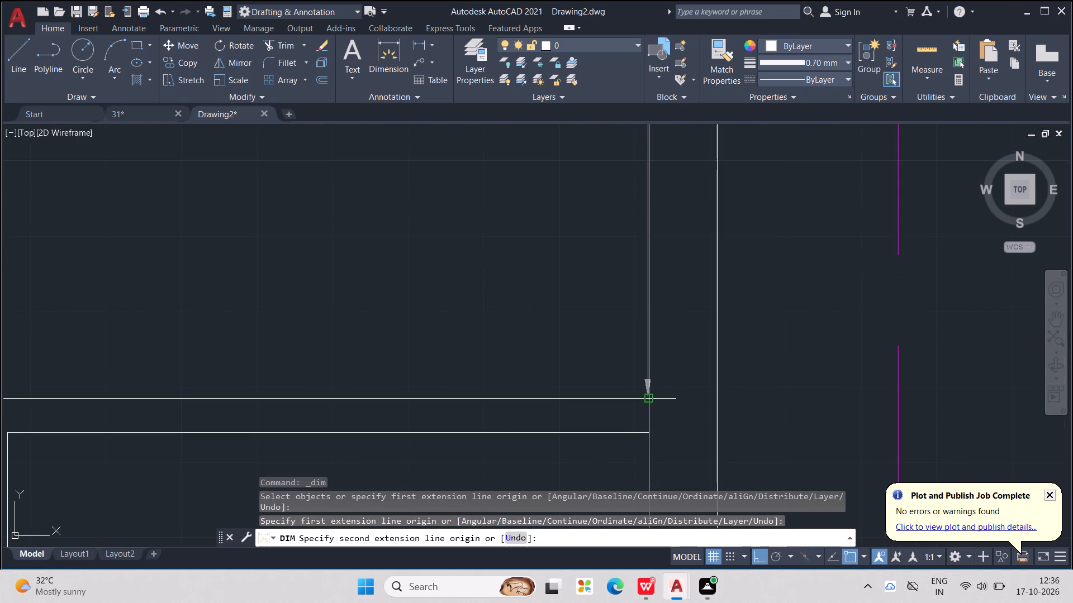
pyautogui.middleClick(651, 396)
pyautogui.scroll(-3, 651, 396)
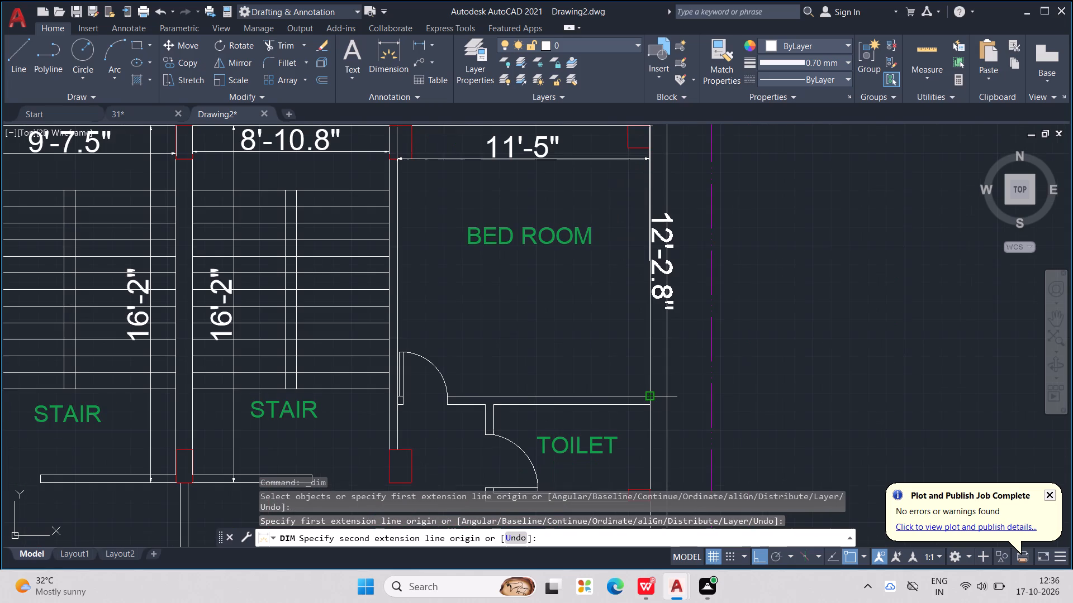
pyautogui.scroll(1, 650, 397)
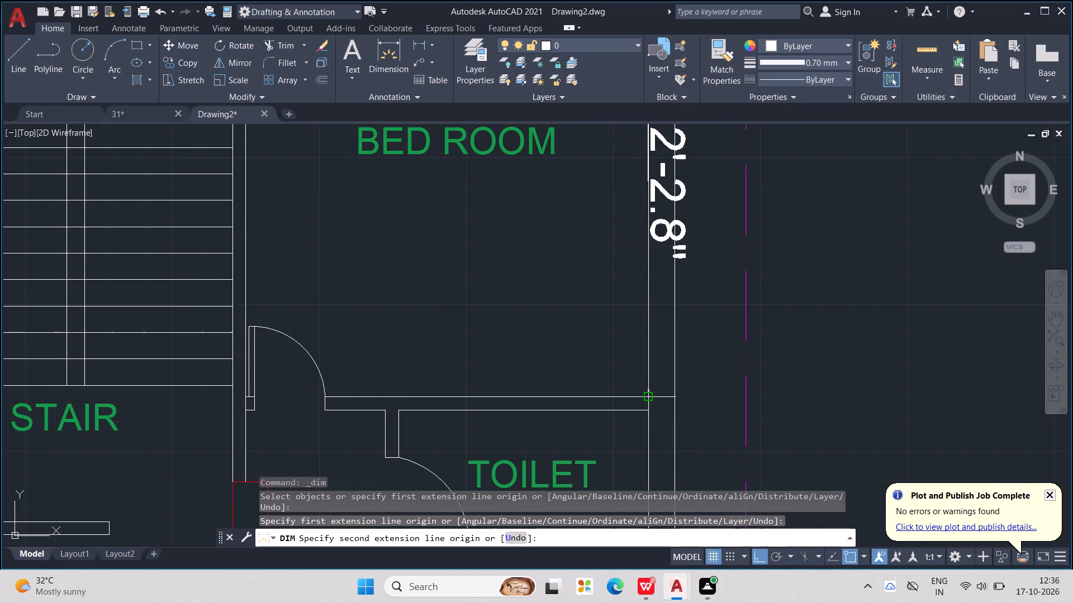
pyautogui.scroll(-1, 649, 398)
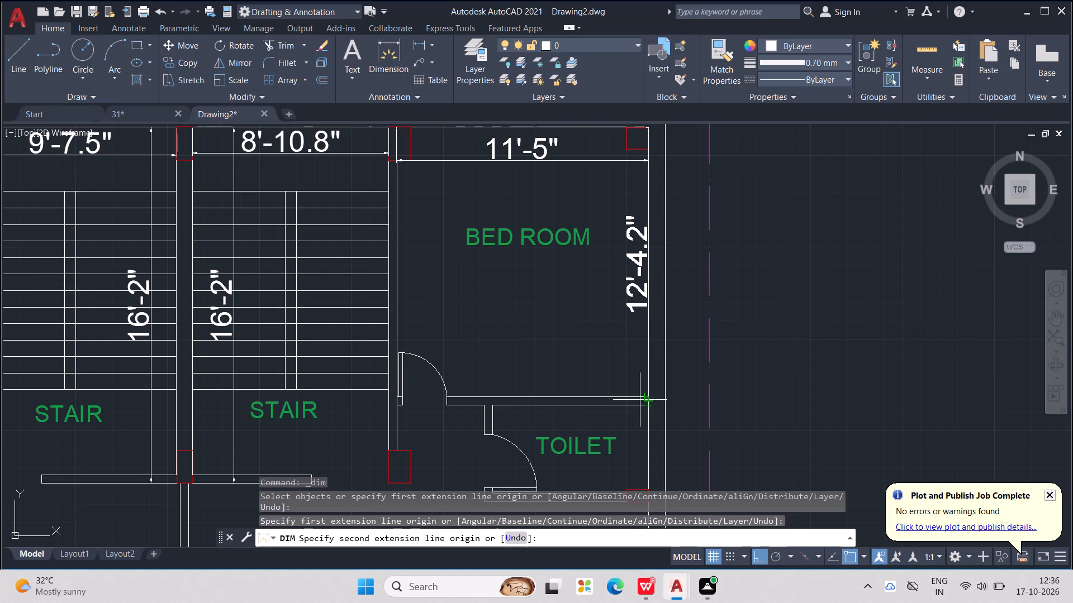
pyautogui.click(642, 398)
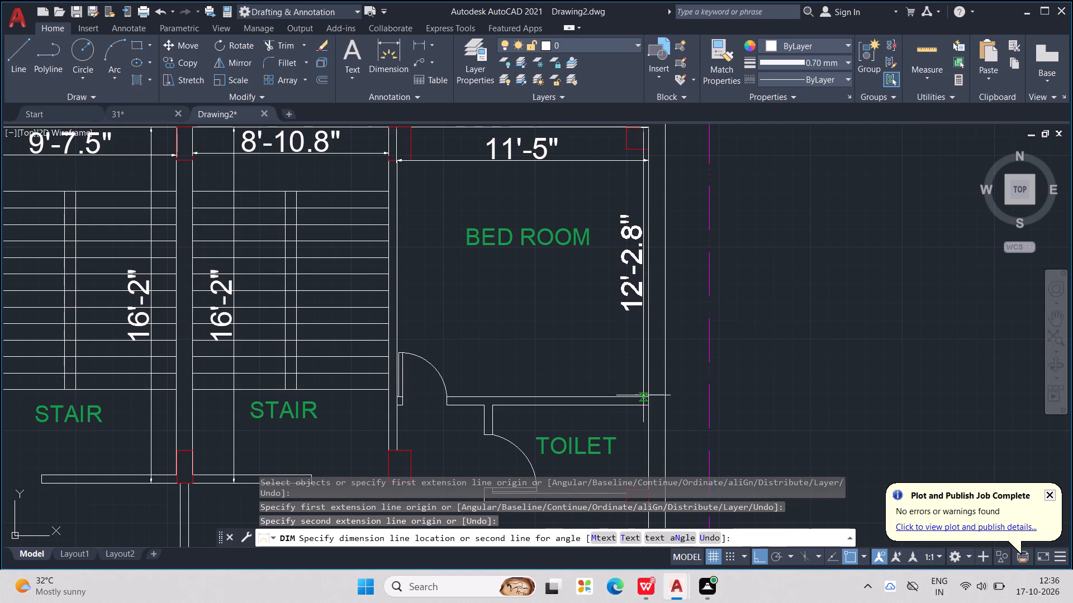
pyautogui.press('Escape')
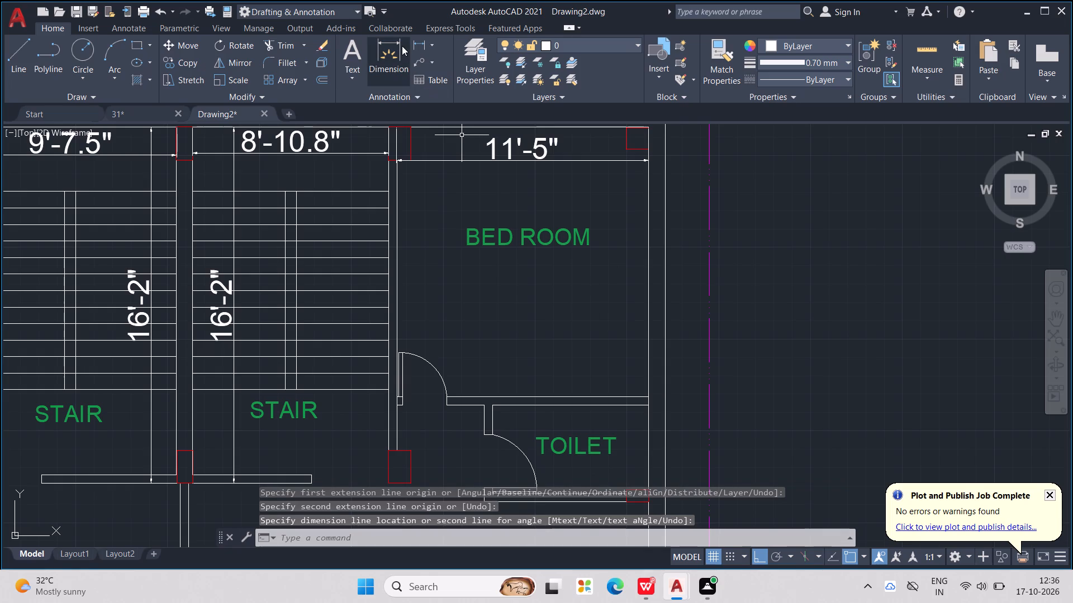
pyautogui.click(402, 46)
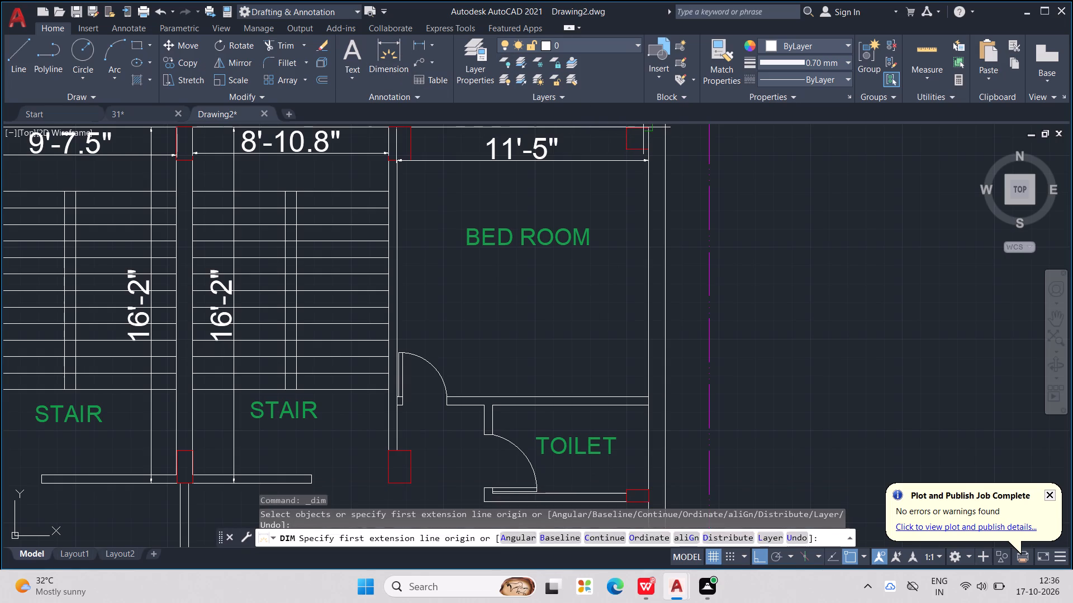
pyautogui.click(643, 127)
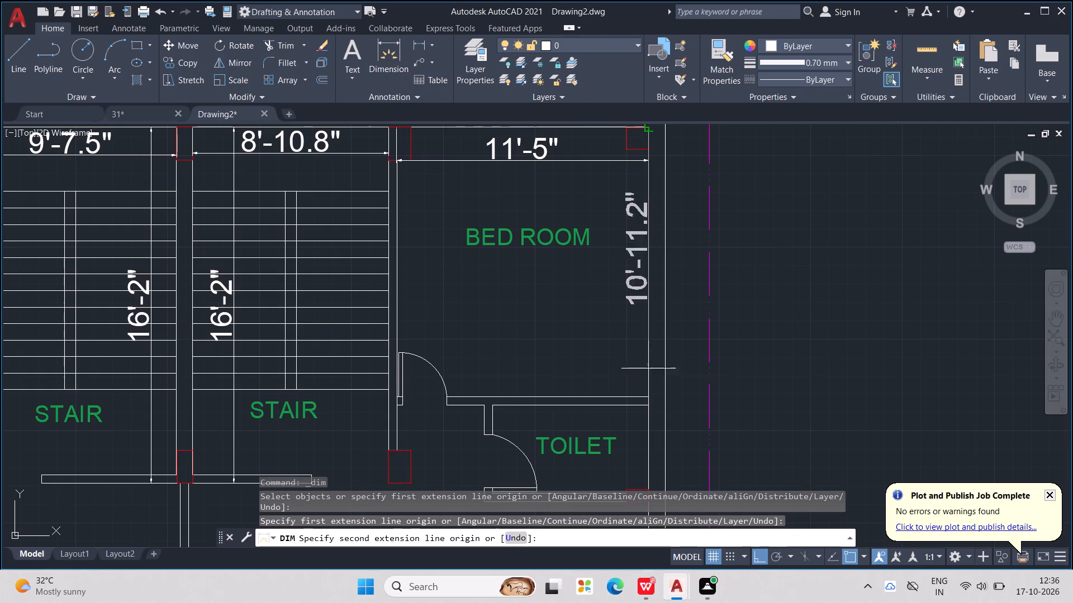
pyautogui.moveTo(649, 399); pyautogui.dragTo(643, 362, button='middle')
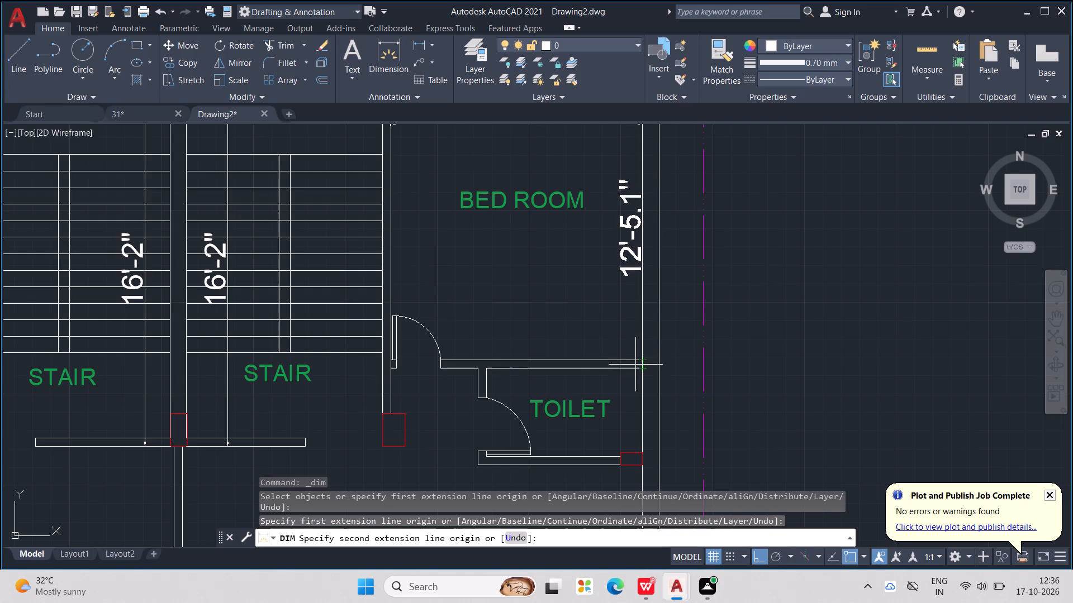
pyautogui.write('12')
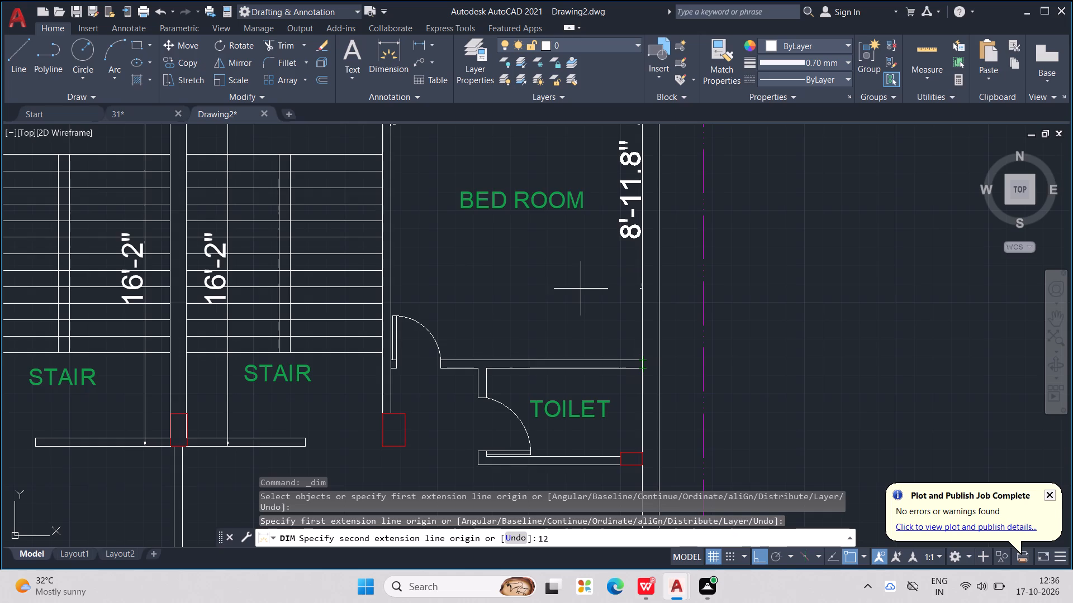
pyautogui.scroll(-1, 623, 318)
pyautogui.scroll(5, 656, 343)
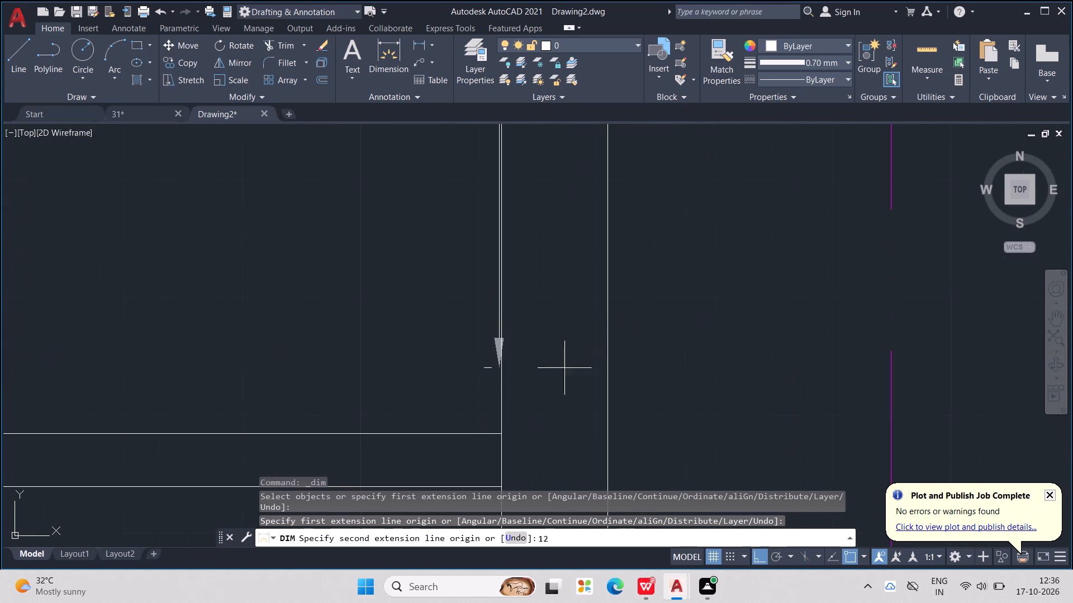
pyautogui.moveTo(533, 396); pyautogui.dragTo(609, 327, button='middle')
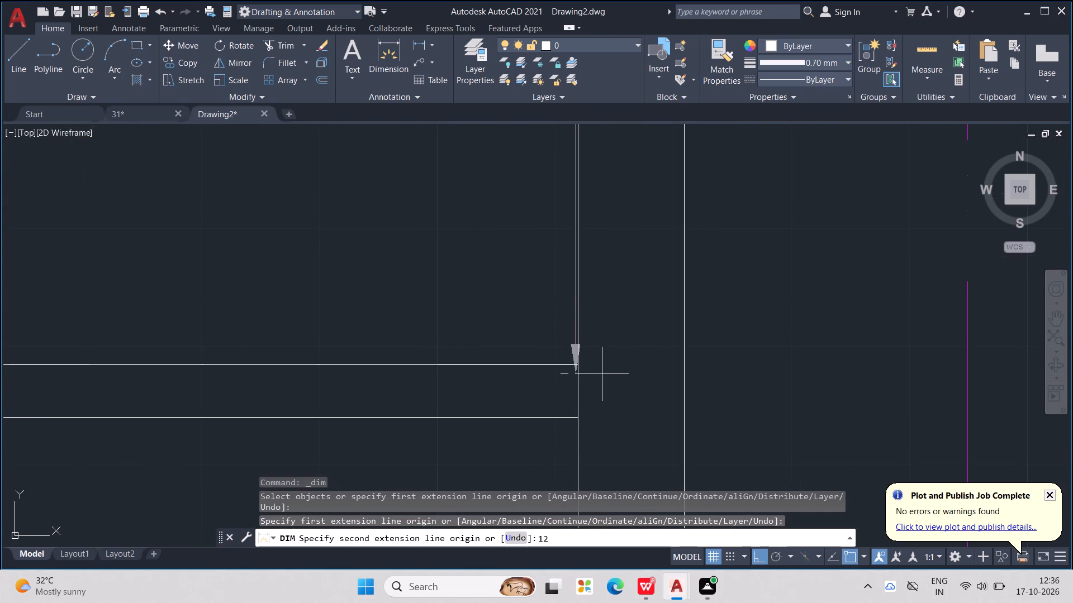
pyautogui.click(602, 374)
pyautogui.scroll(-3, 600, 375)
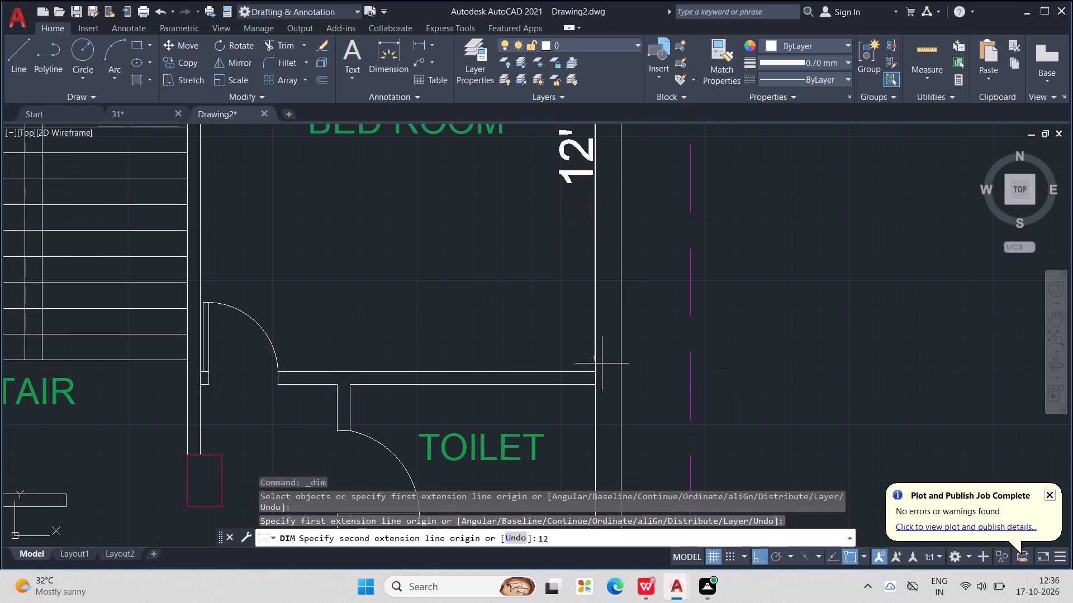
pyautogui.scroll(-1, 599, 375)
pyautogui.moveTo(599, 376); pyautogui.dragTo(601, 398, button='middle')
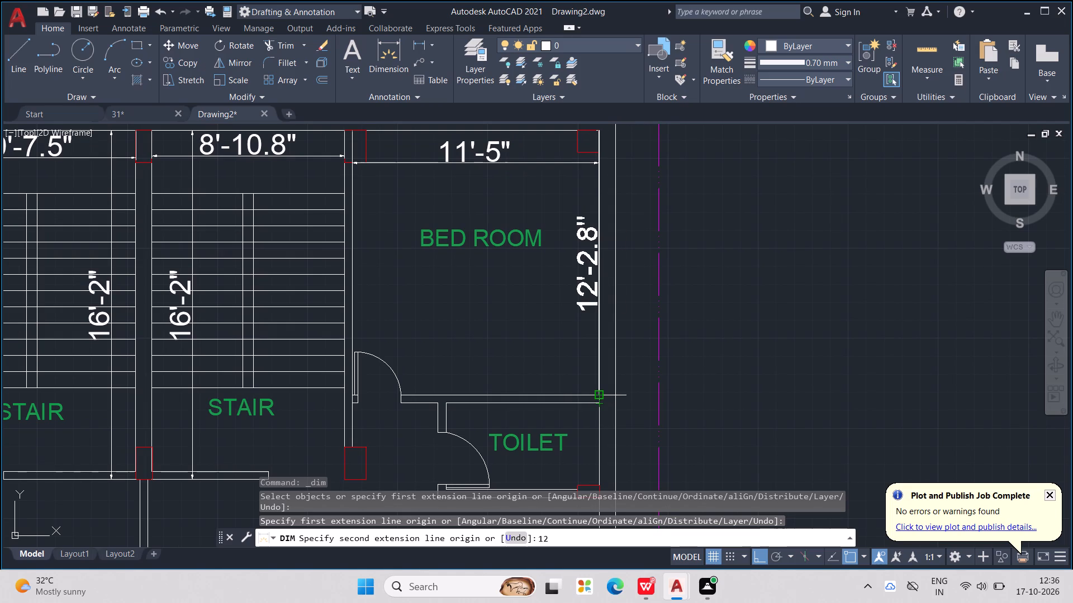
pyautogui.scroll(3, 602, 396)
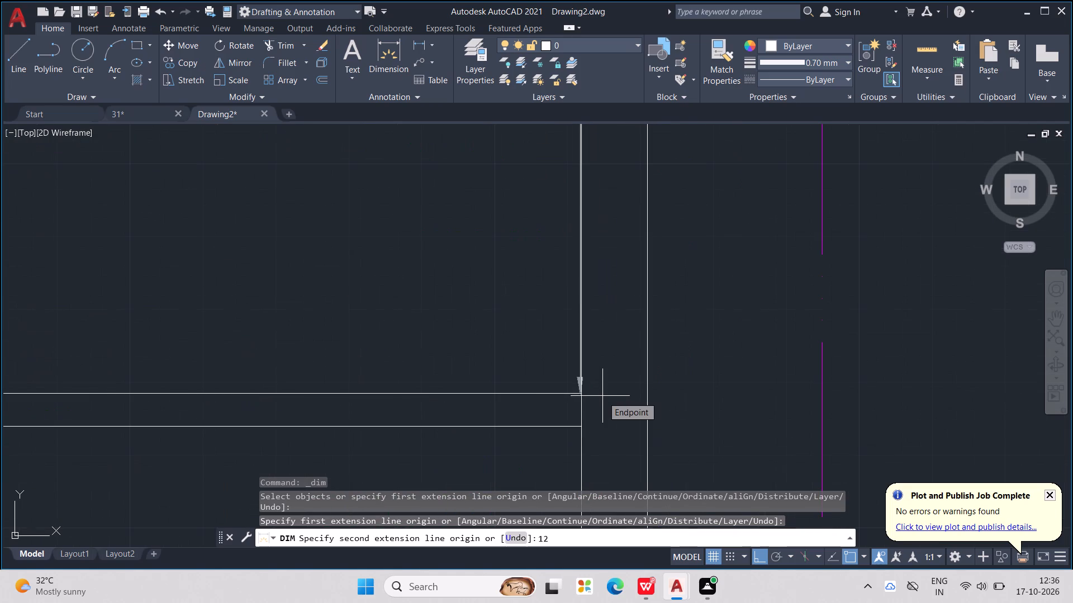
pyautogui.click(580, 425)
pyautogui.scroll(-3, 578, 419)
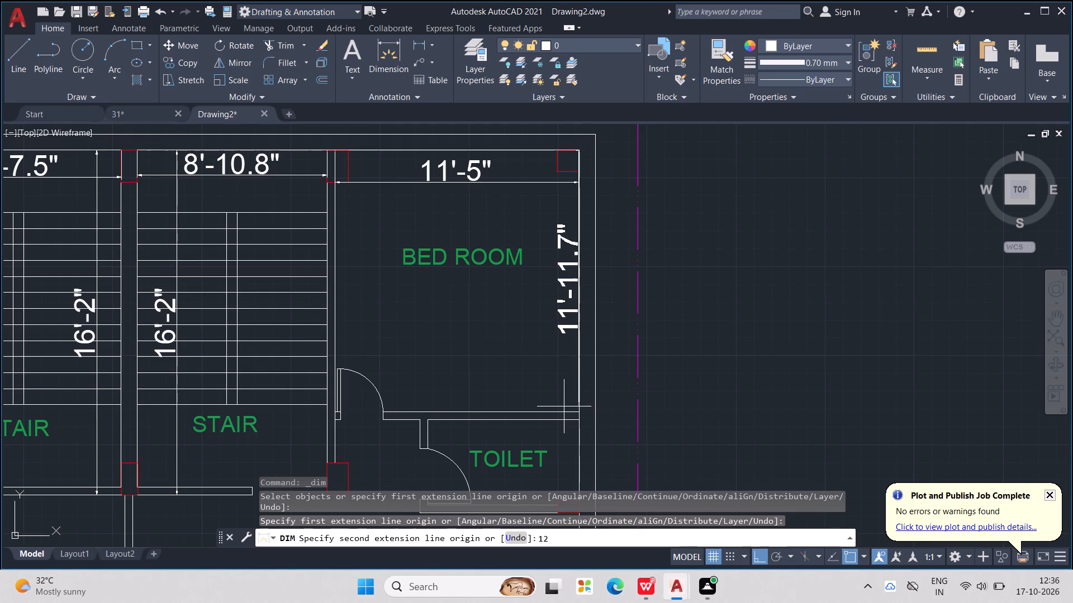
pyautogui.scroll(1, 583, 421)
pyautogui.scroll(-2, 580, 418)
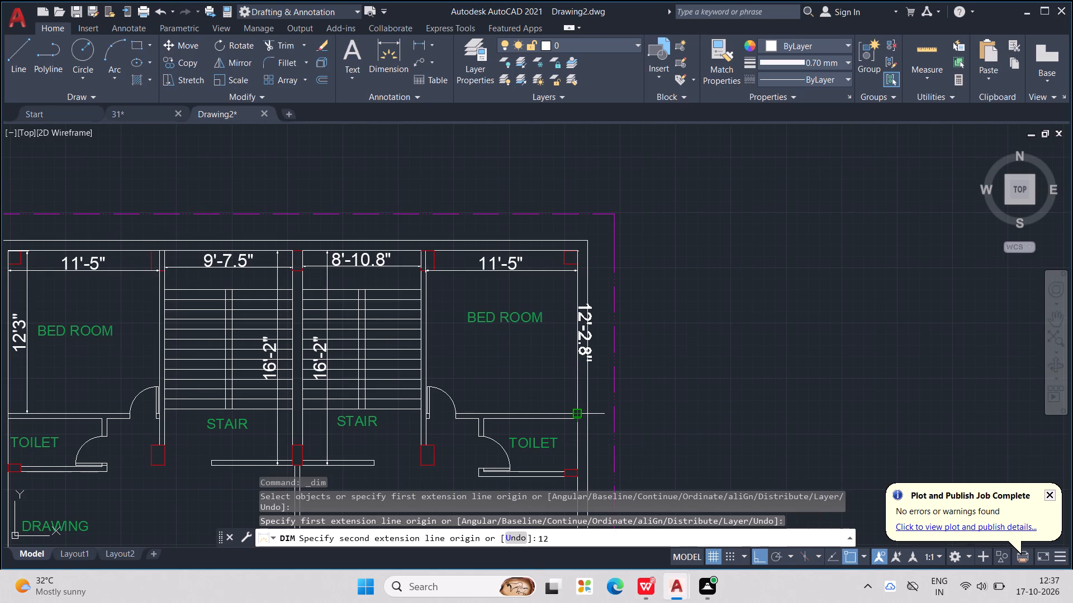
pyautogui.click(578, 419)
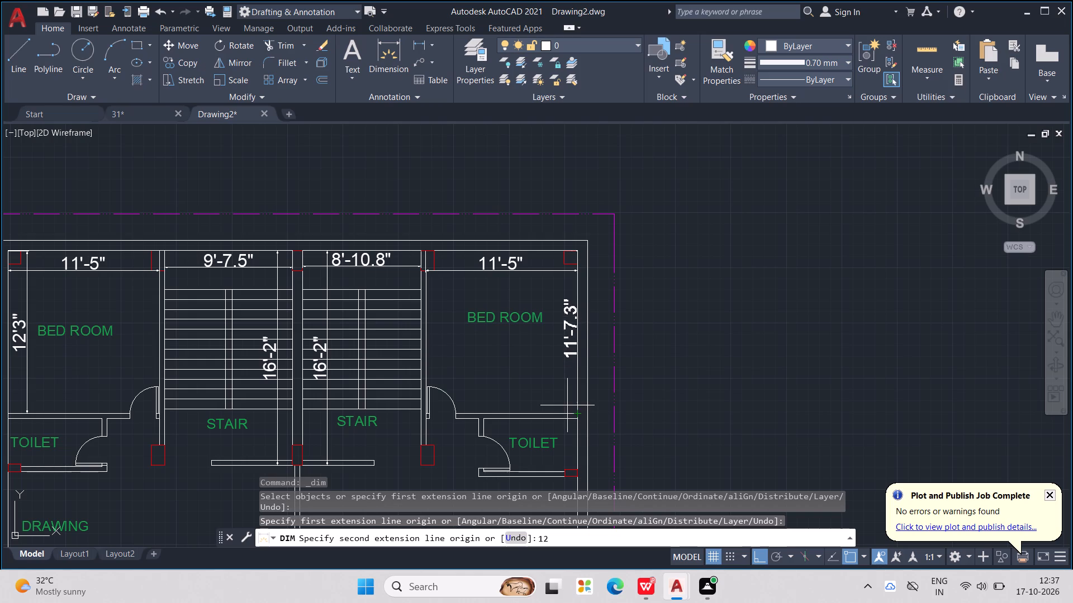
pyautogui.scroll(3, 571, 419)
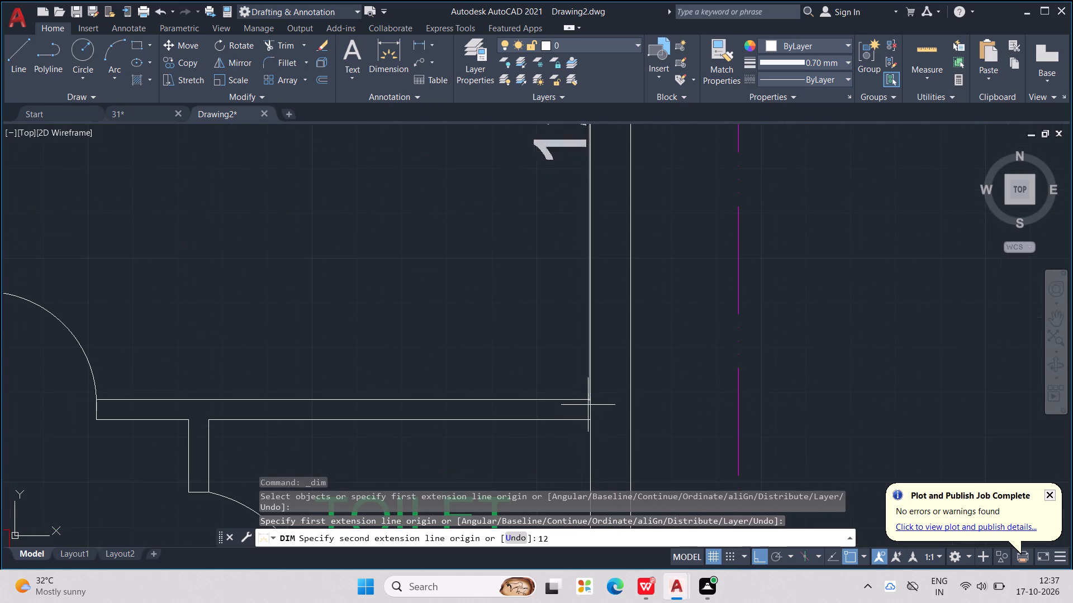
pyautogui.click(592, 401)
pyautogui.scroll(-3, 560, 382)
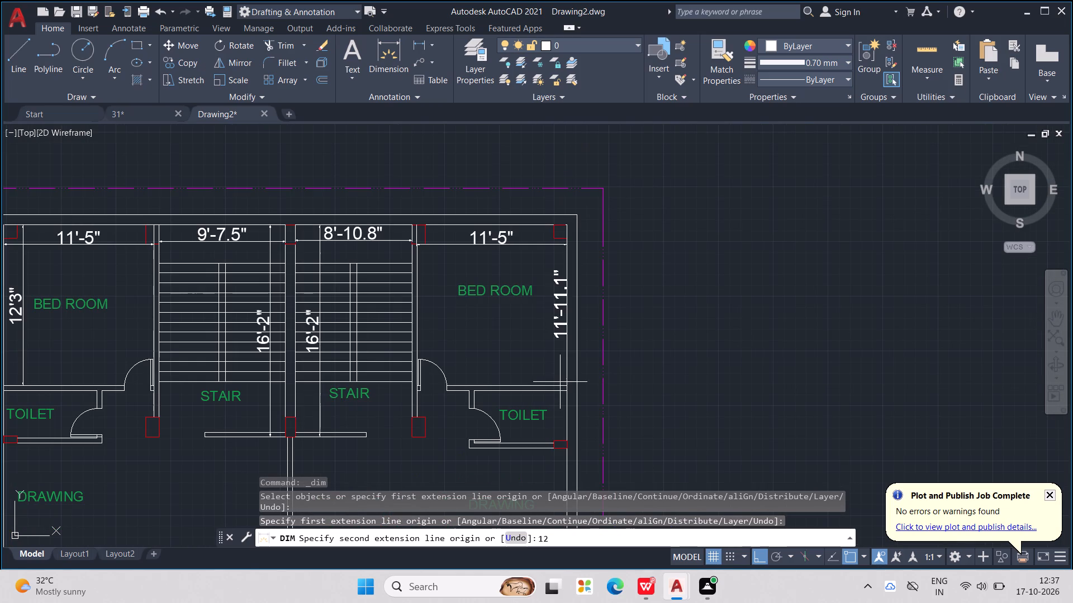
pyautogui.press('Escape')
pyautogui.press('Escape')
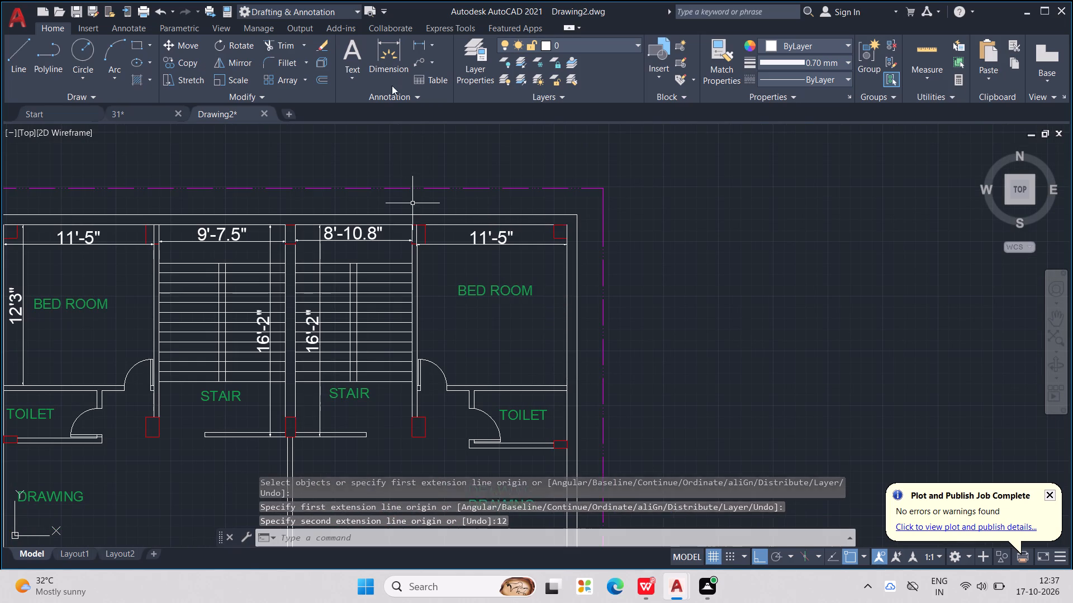
# Dimension the right bedroom's depth along the outer wall from the top inner corner to the toilet wall, placing the line inside the room.
pyautogui.click(383, 51)
pyautogui.scroll(2, 471, 342)
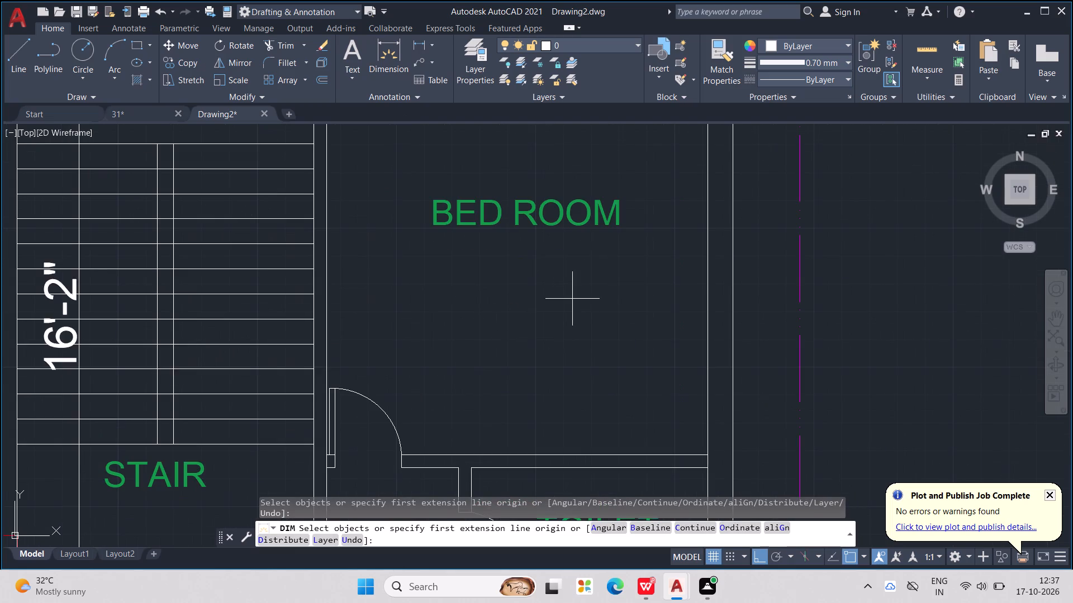
pyautogui.scroll(-2, 572, 299)
pyautogui.click(627, 200)
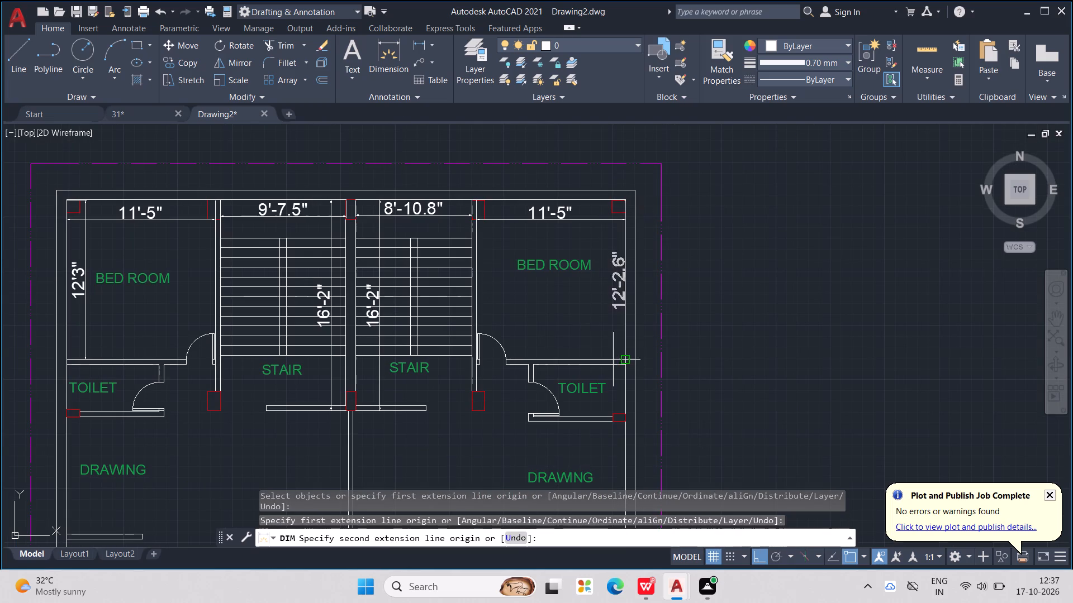
pyautogui.scroll(2, 611, 366)
pyautogui.scroll(-1, 645, 352)
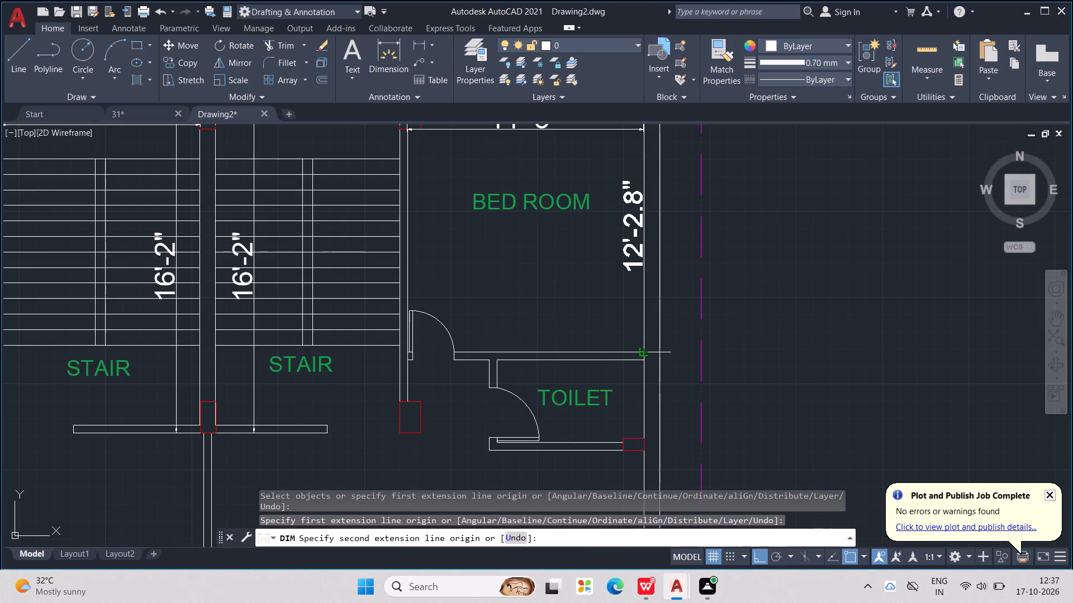
pyautogui.click(645, 351)
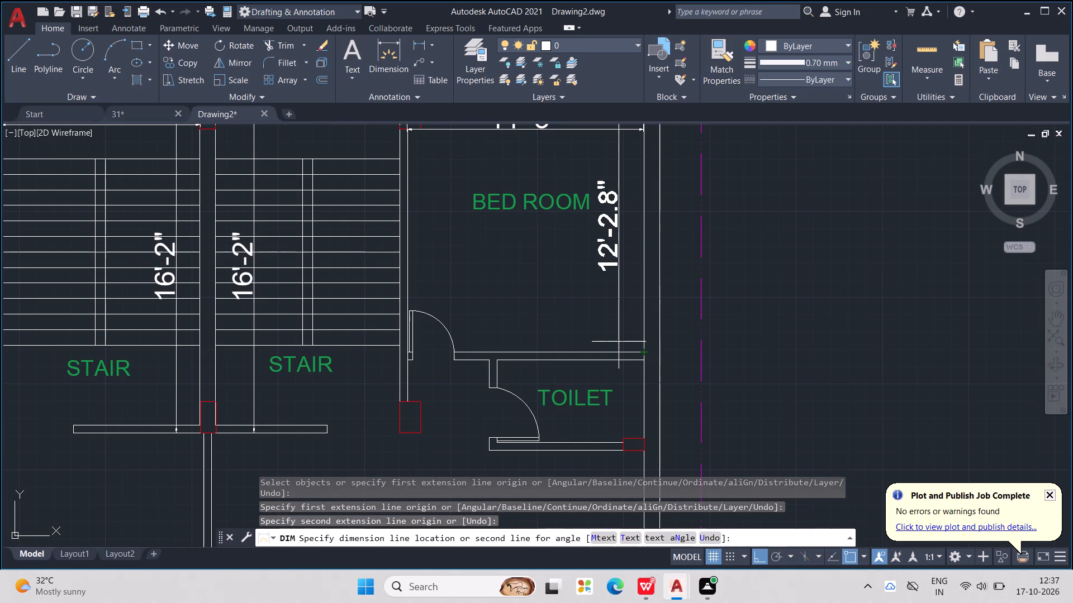
pyautogui.click(619, 342)
pyautogui.click(610, 247)
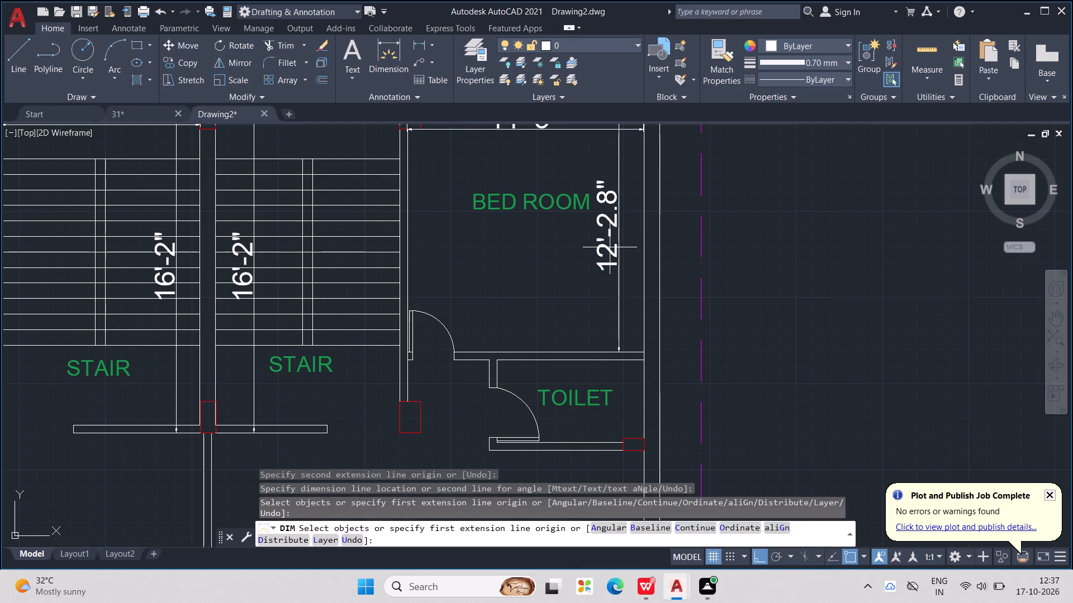
pyautogui.doubleClick(607, 249)
pyautogui.press('Escape')
pyautogui.press('Escape')
pyautogui.press('Escape')
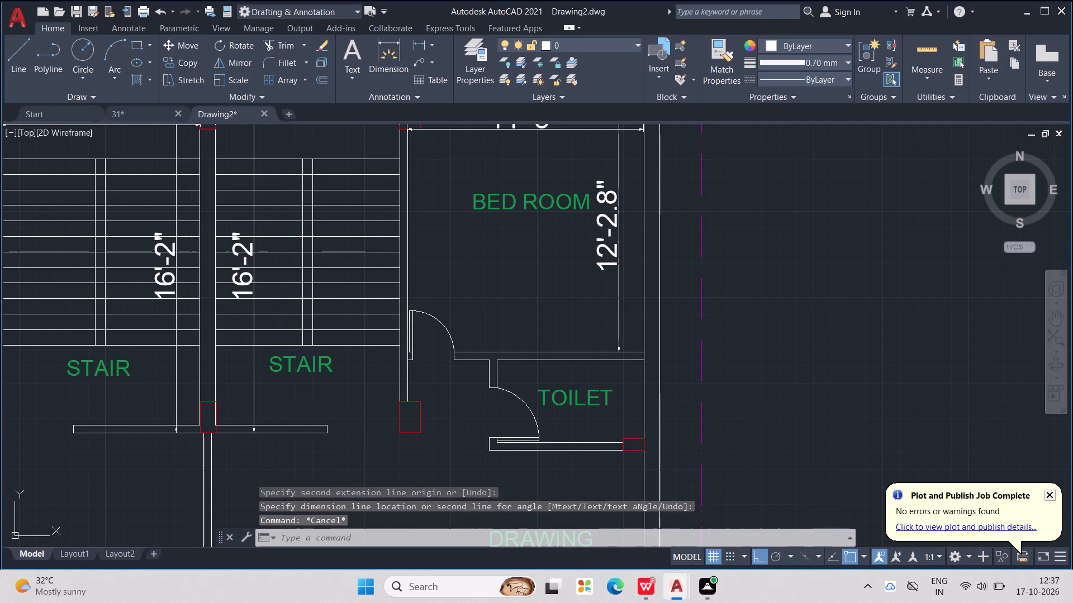
# Override the right bedroom's vertical dimension text with 12'-3".
pyautogui.doubleClick(606, 249)
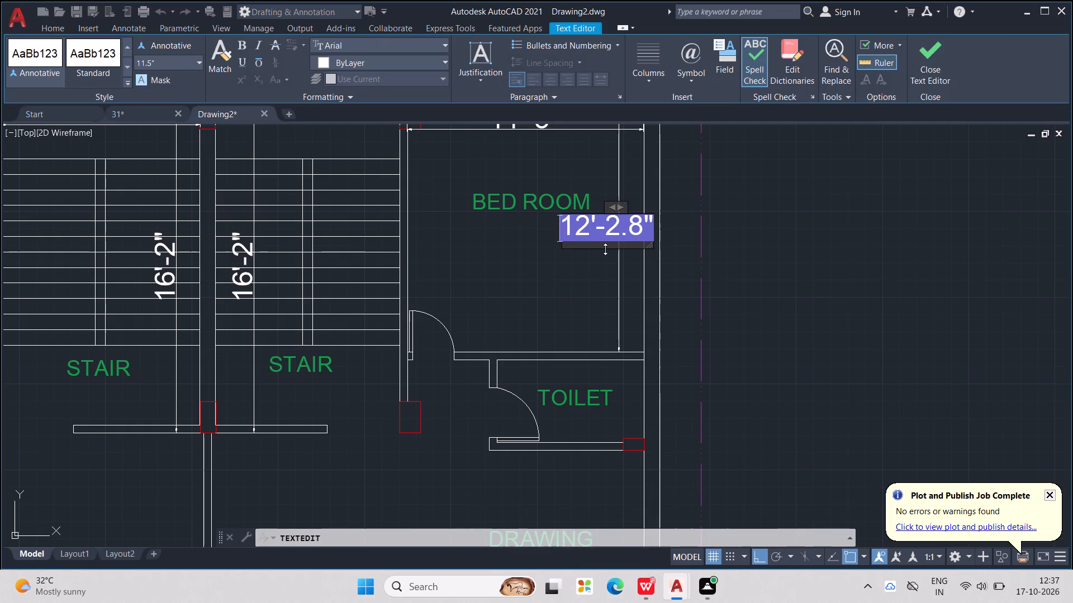
pyautogui.press('Right')
pyautogui.press('Left')
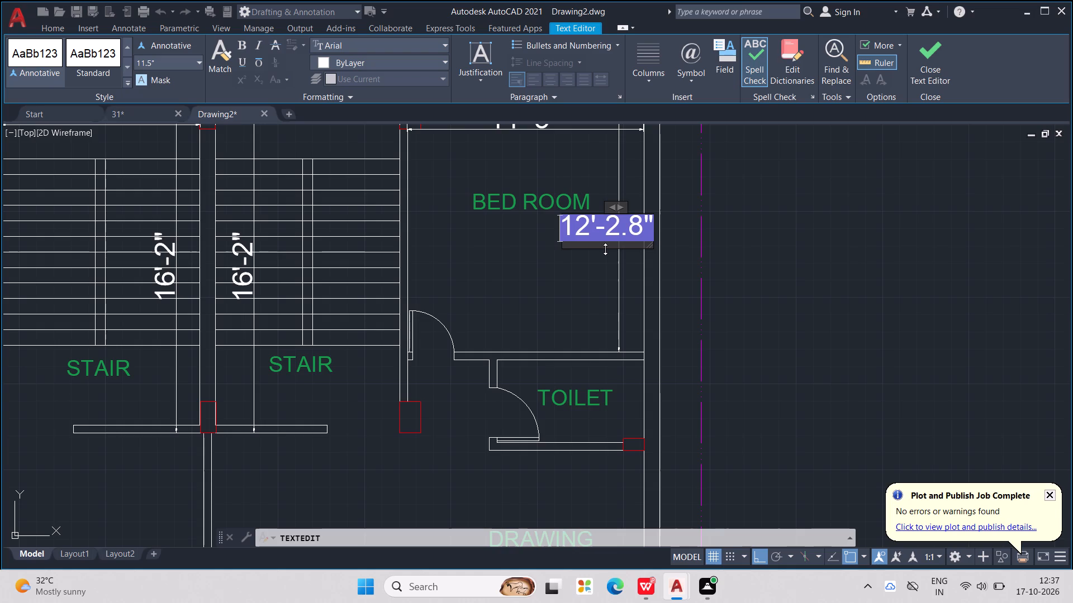
pyautogui.press('Right')
pyautogui.press('BackSpace')
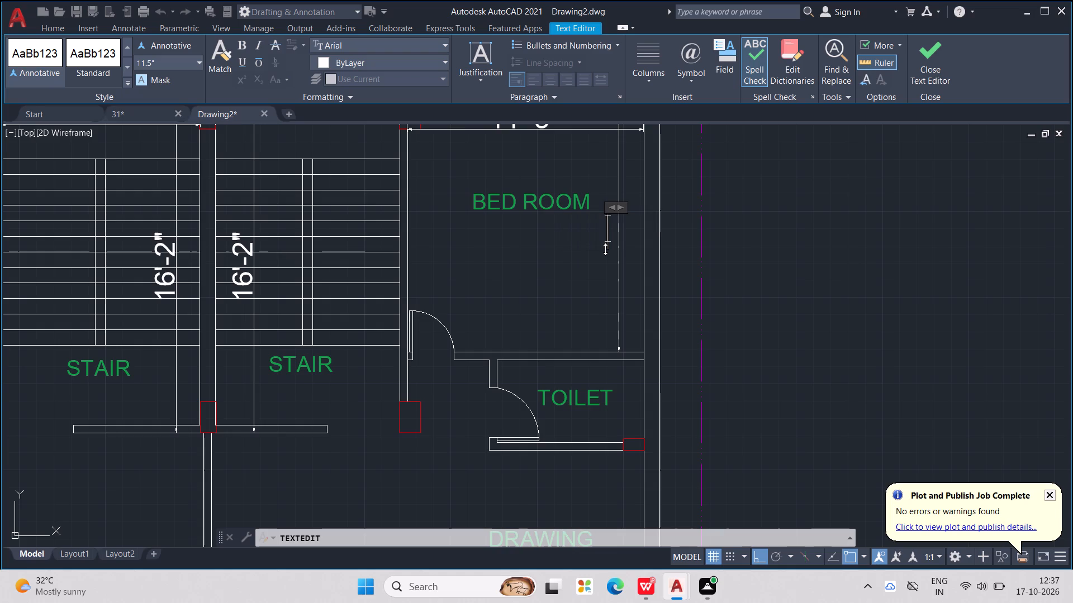
pyautogui.write("12'")
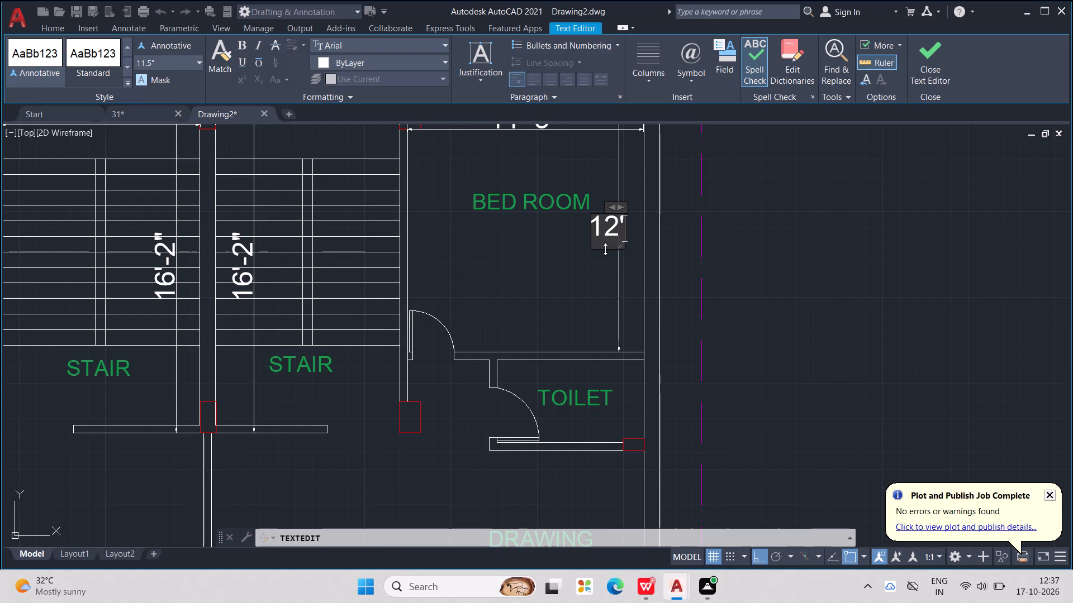
pyautogui.scroll(-1, 605, 249)
pyautogui.moveTo(608, 249); pyautogui.dragTo(609, 272, button='middle')
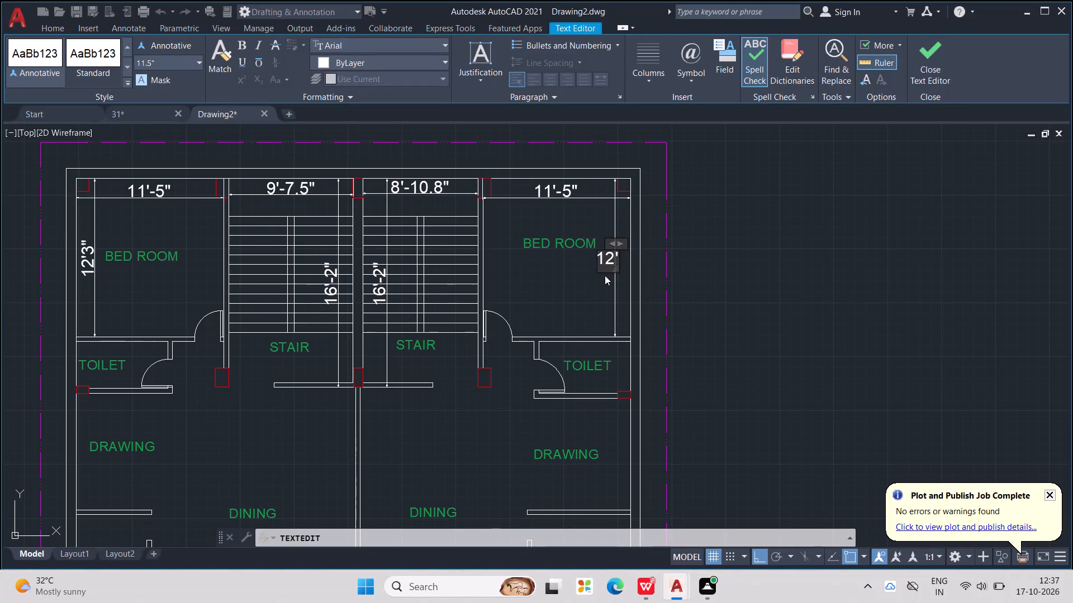
pyautogui.press('-')
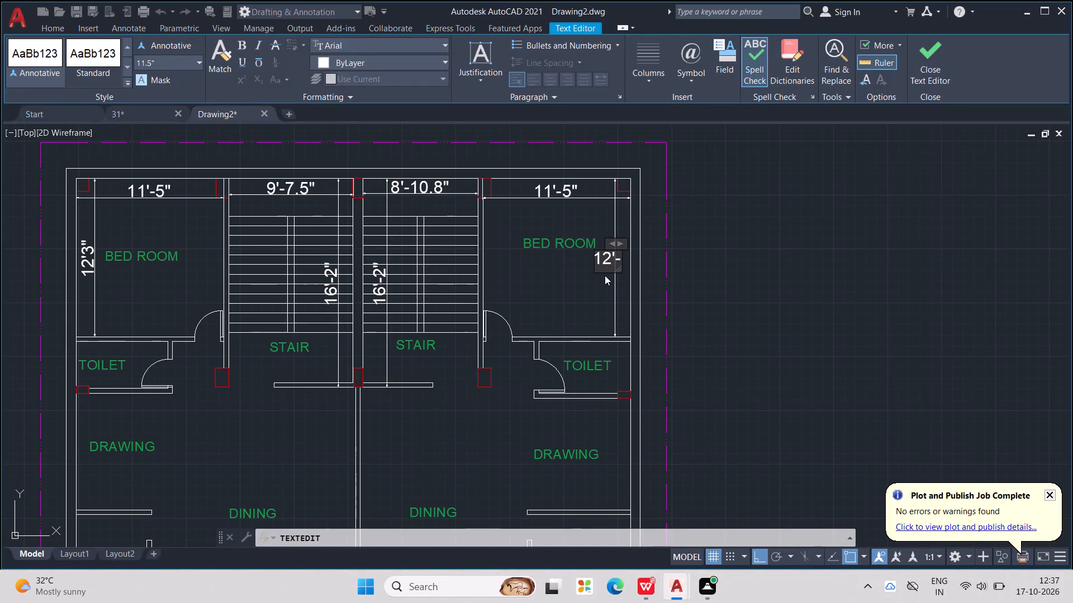
pyautogui.write('3"')
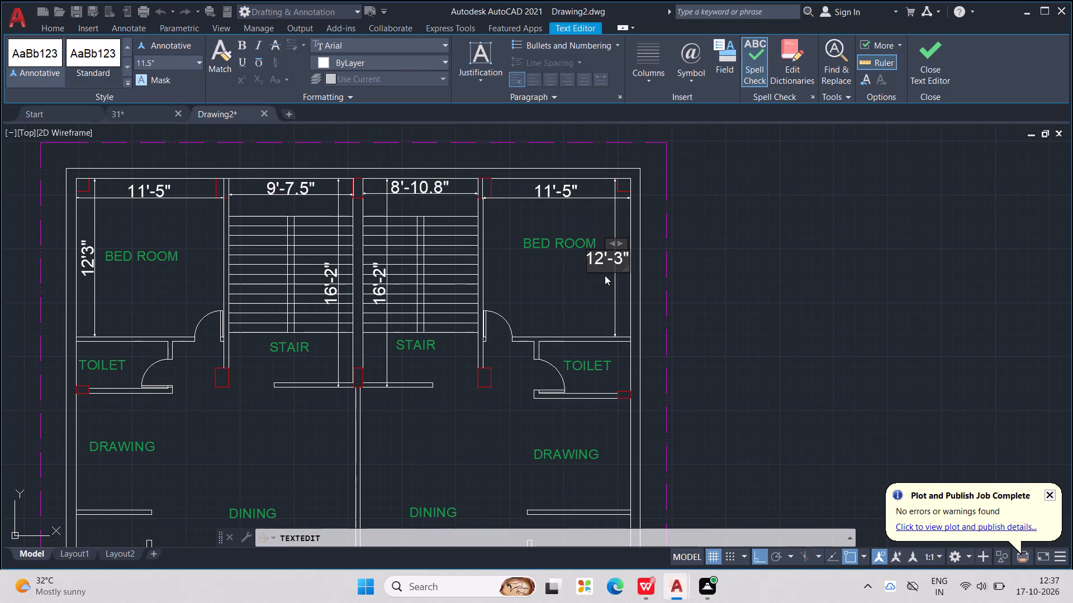
pyautogui.click(556, 284)
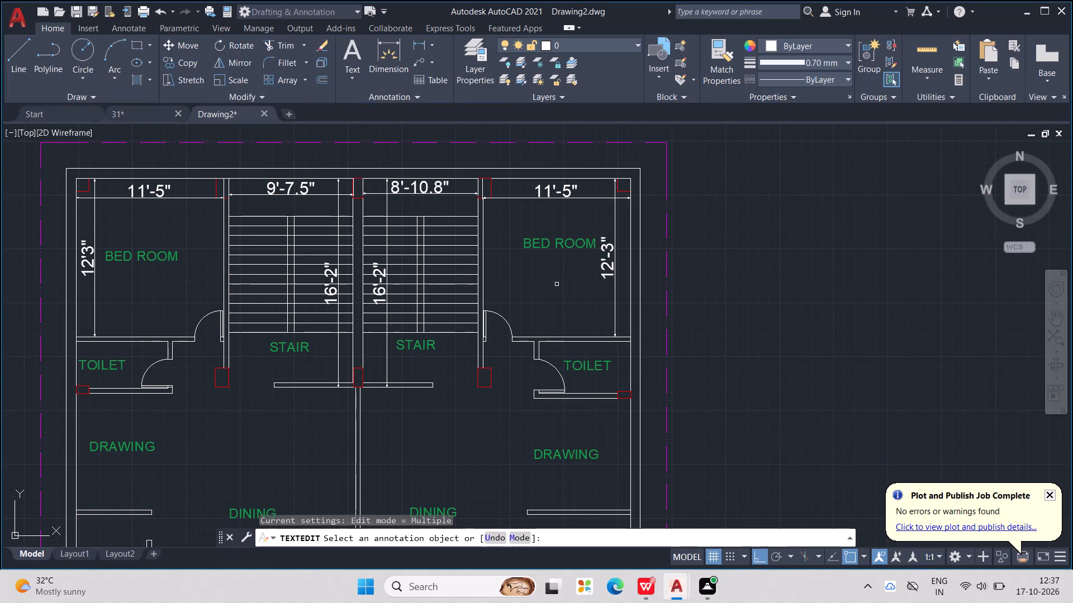
# Add the missing hyphen to the left bedroom's vertical dimension text so it reads 12'-3".
pyautogui.moveTo(558, 283); pyautogui.dragTo(822, 275, button='middle')
pyautogui.scroll(-1, 567, 283)
pyautogui.scroll(2, 539, 255)
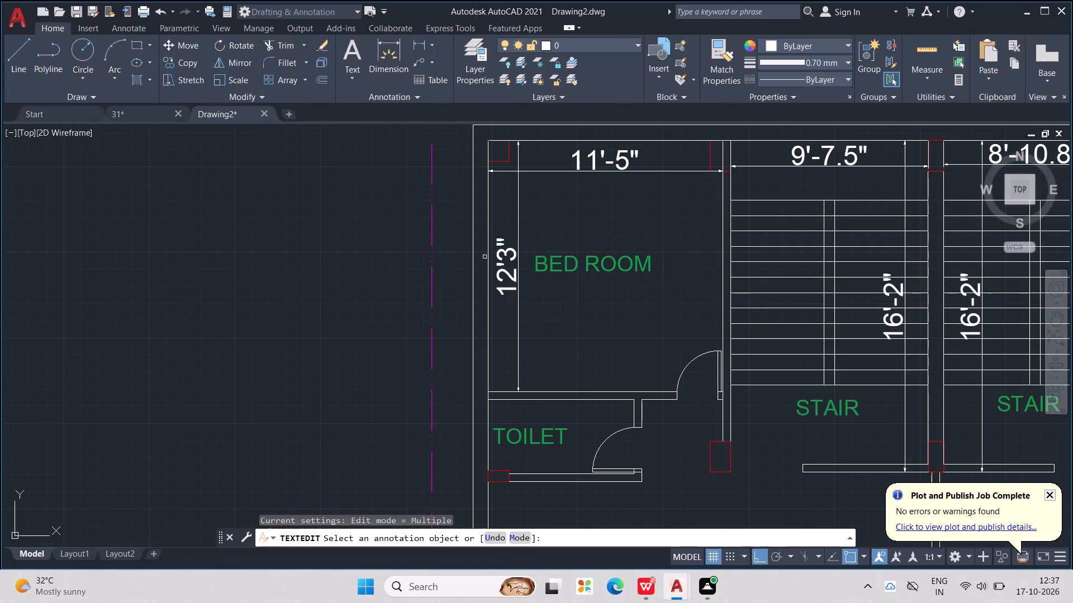
pyautogui.doubleClick(501, 269)
pyautogui.click(511, 272)
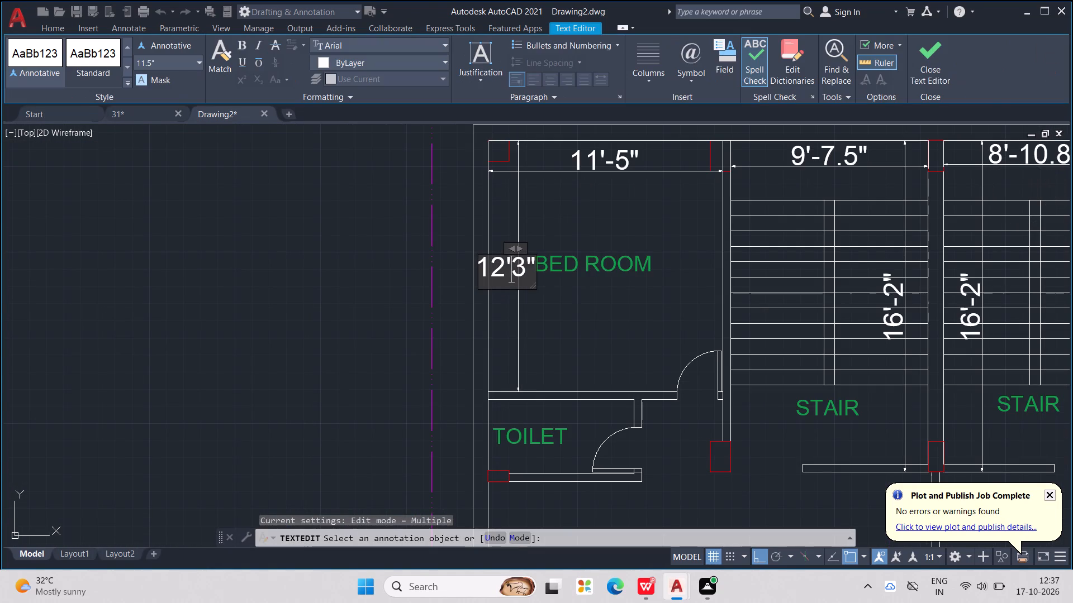
pyautogui.press('Left')
pyautogui.press('Right')
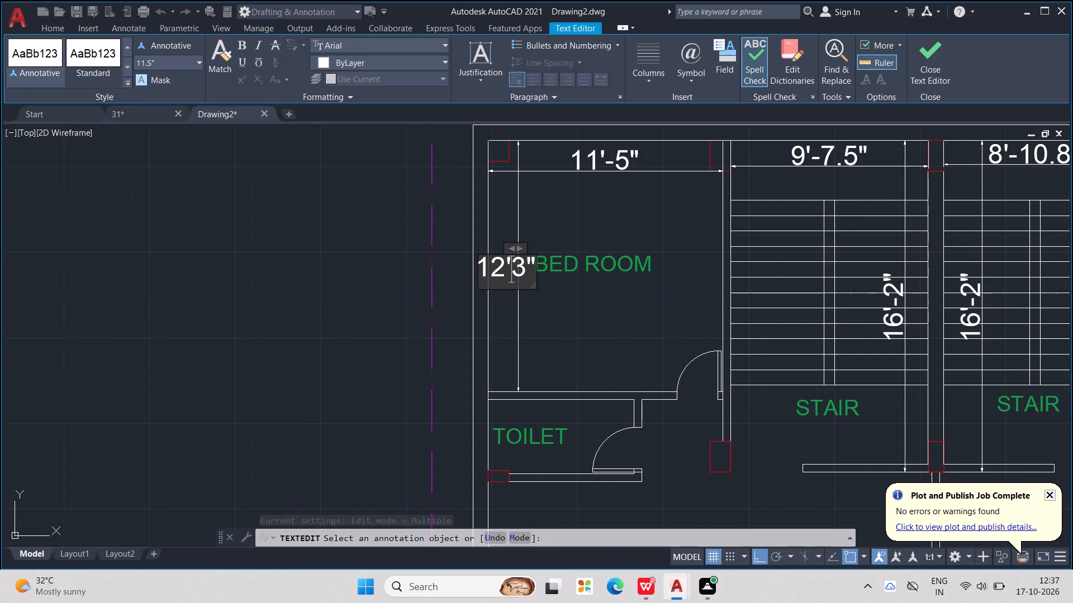
pyautogui.press('-')
pyautogui.click(405, 176)
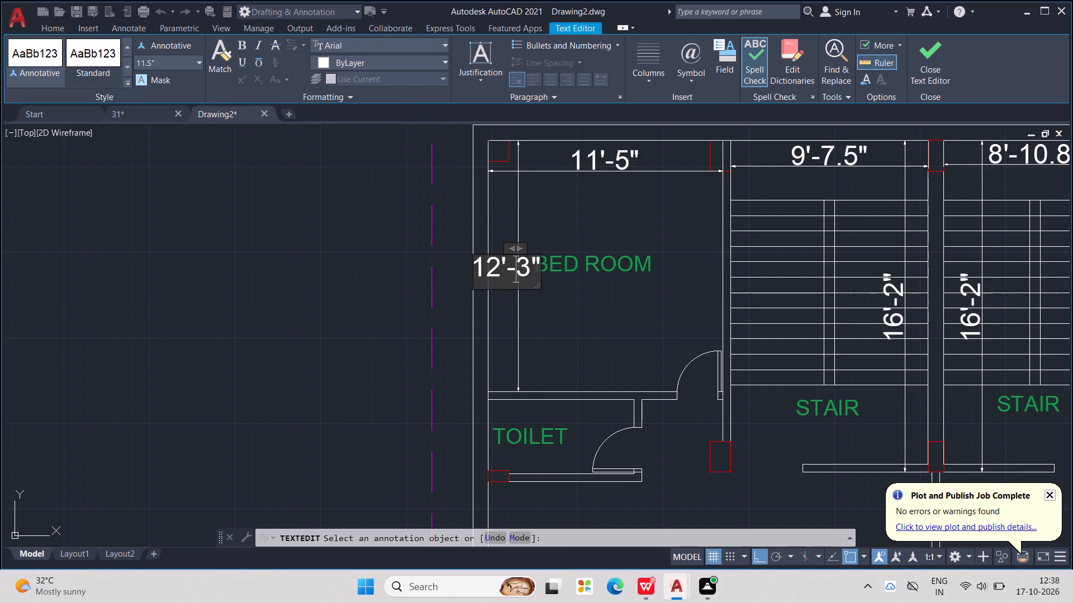
# Override the left stair's width dimension text with 7'-6".
pyautogui.scroll(-2, 406, 180)
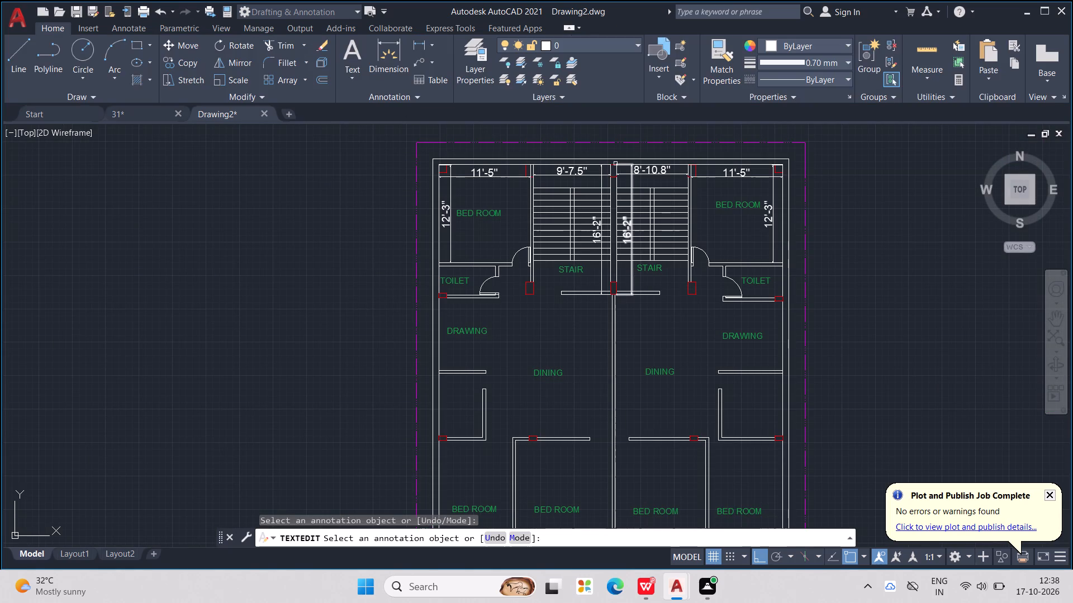
pyautogui.doubleClick(572, 174)
pyautogui.scroll(2, 572, 169)
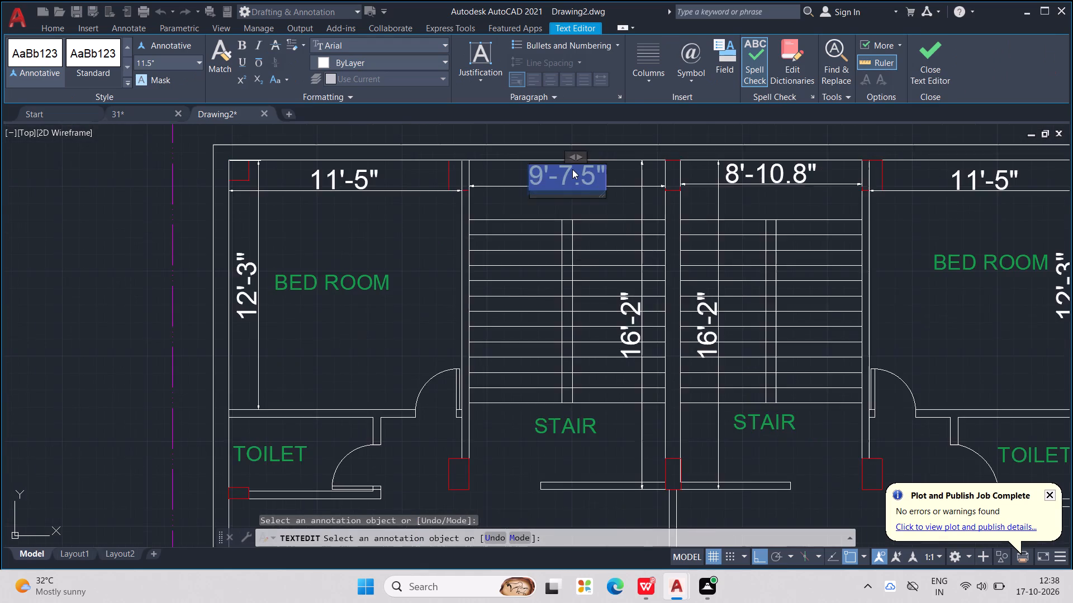
pyautogui.scroll(2, 572, 169)
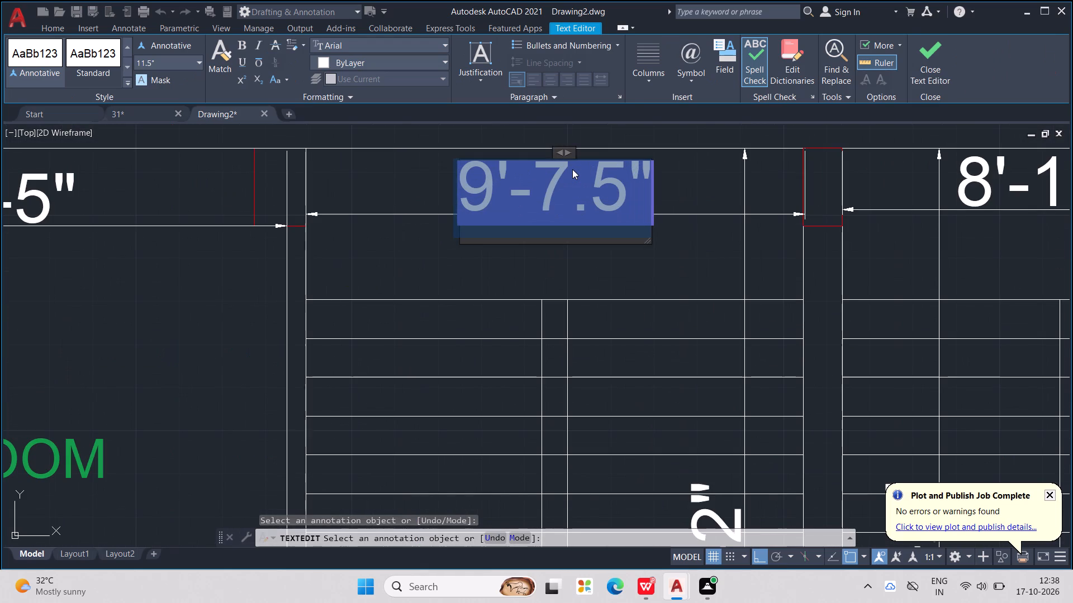
pyautogui.press('BackSpace')
pyautogui.write("7'")
pyautogui.press("'")
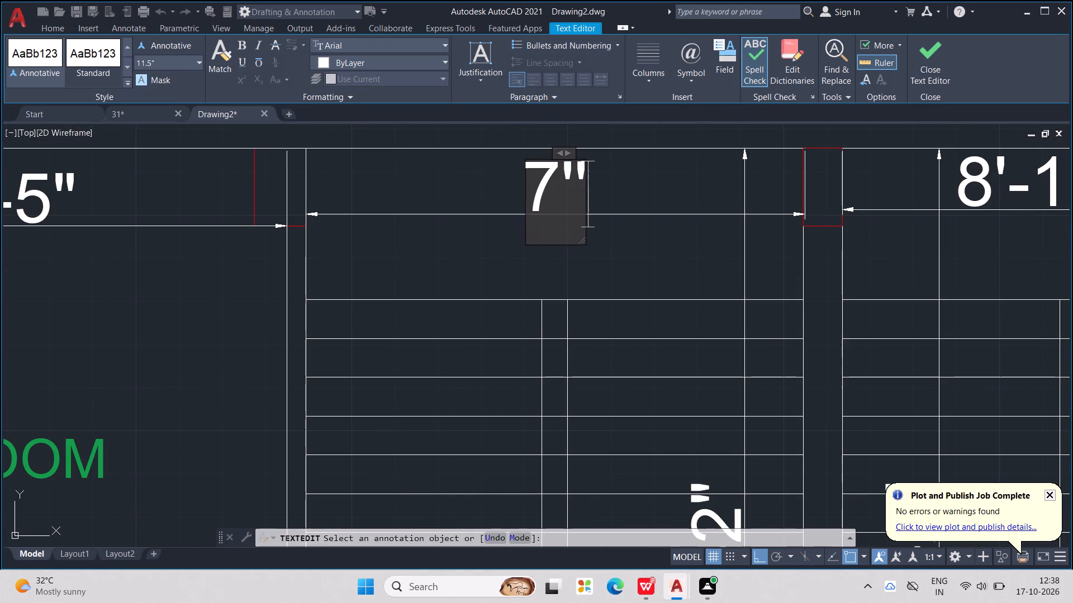
pyautogui.press('BackSpace')
pyautogui.press('=')
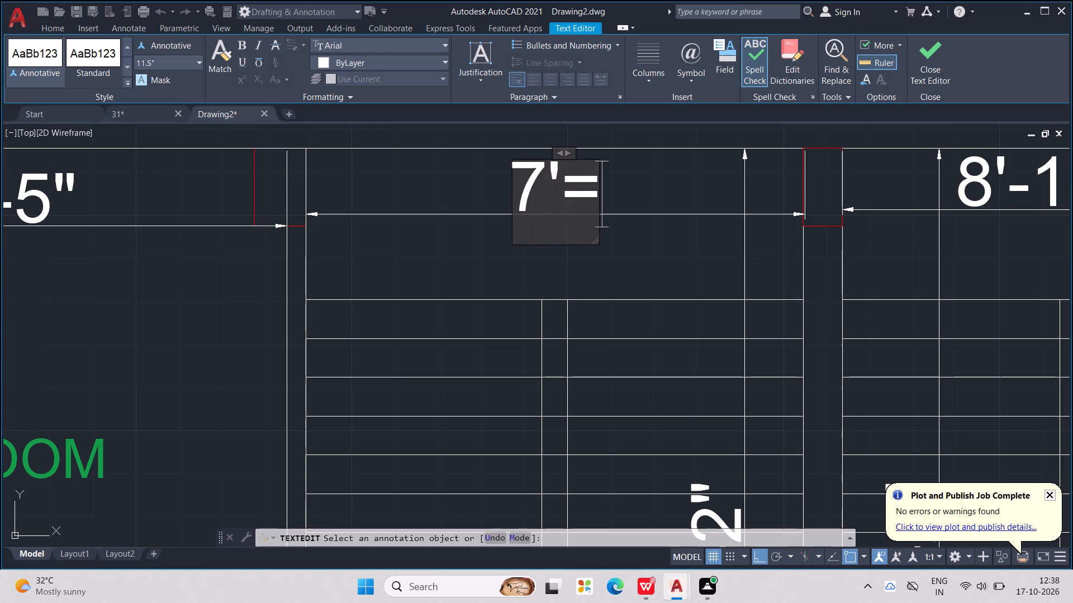
pyautogui.press('BackSpace')
pyautogui.press('-')
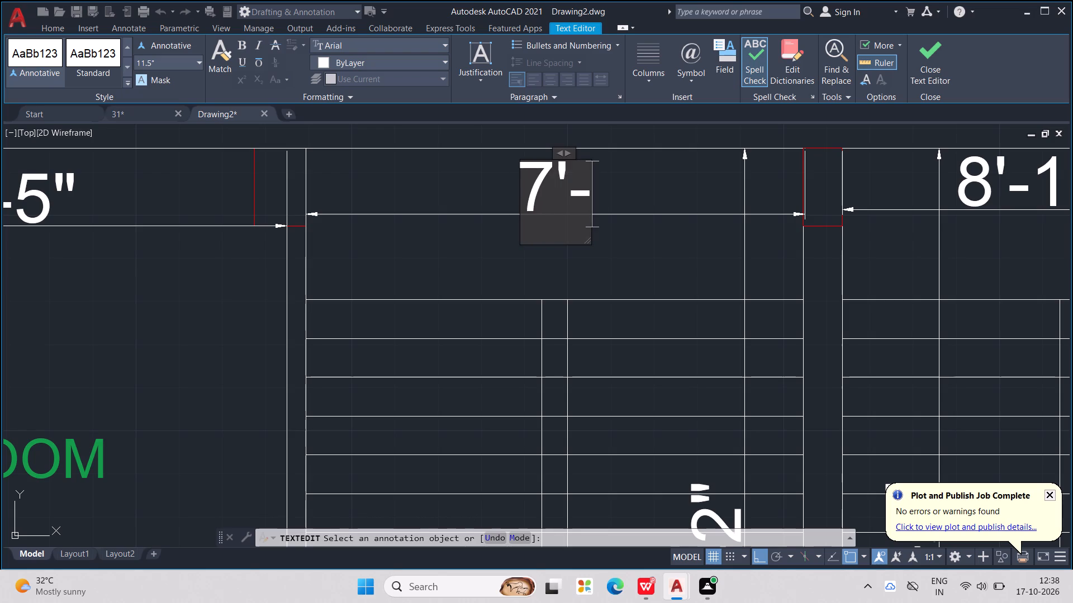
pyautogui.write('6"')
pyautogui.scroll(-1, 572, 169)
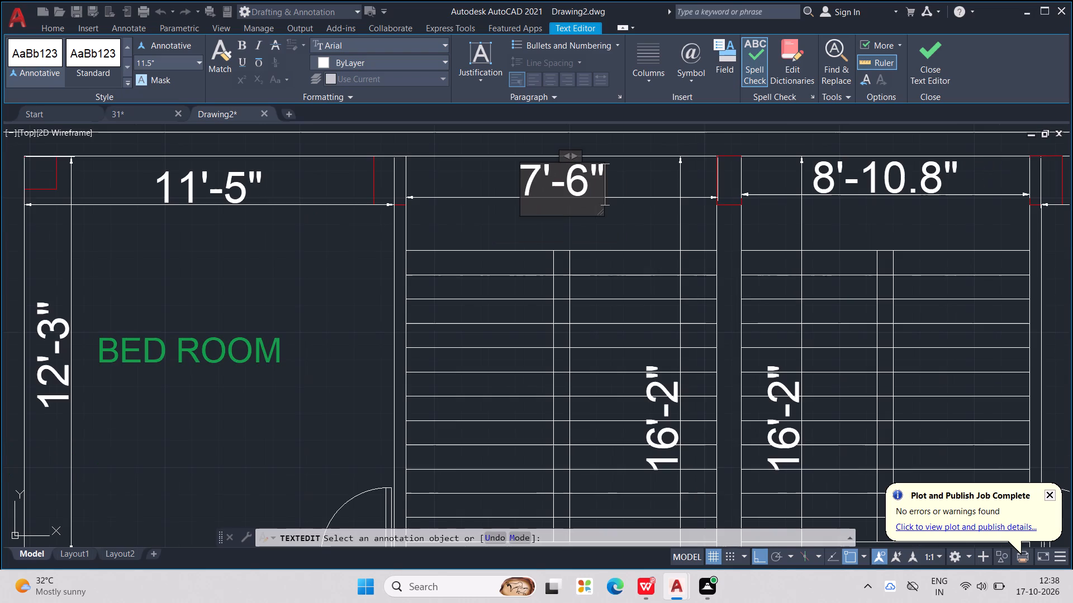
pyautogui.click(637, 164)
# Override the right stair's width dimension text with 7'-6", leaving no extra characters in the text.
pyautogui.scroll(-1, 637, 164)
pyautogui.moveTo(637, 164); pyautogui.dragTo(487, 214, button='middle')
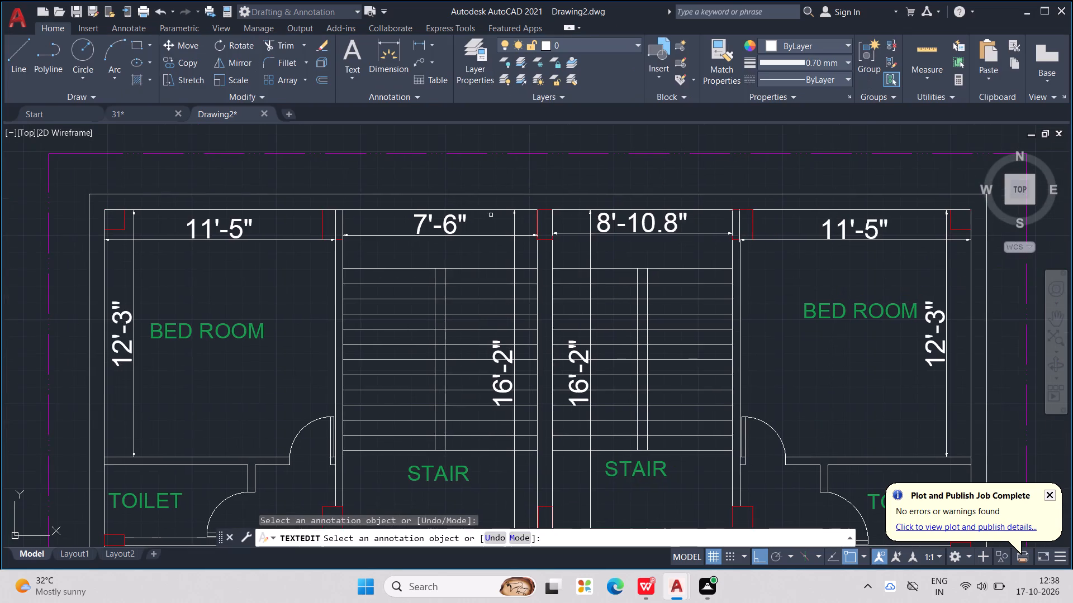
pyautogui.doubleClick(606, 220)
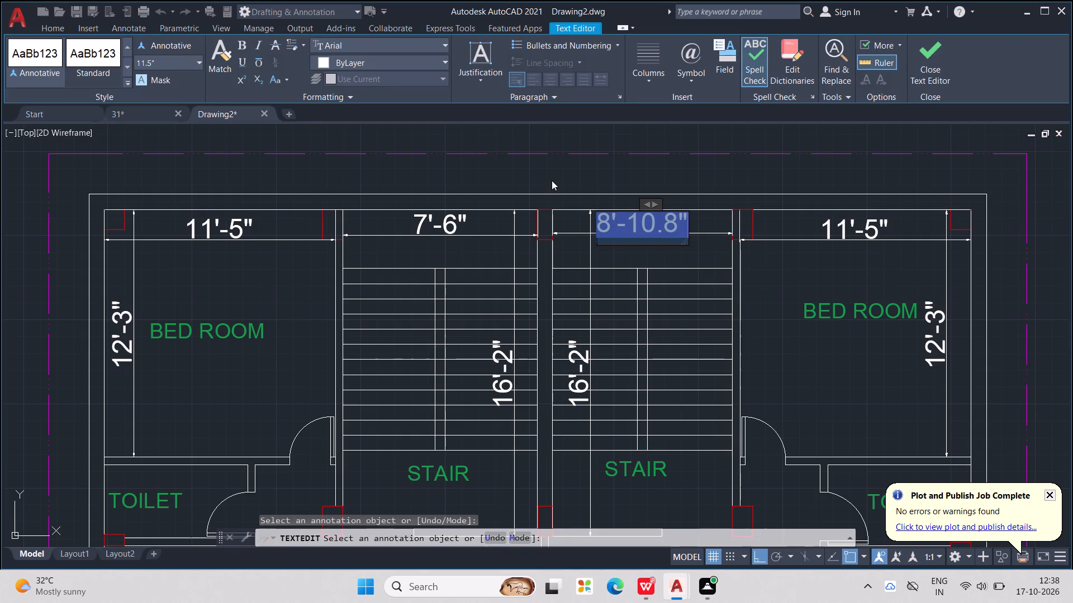
pyautogui.press('BackSpace')
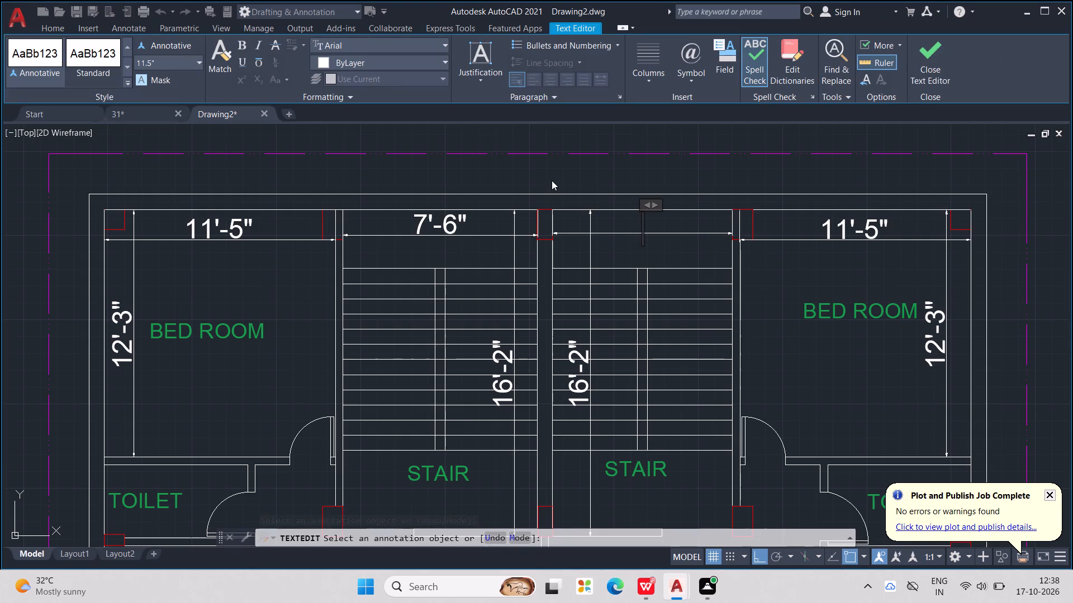
pyautogui.write("7'")
pyautogui.press("'")
pyautogui.press('BackSpace')
pyautogui.press('-')
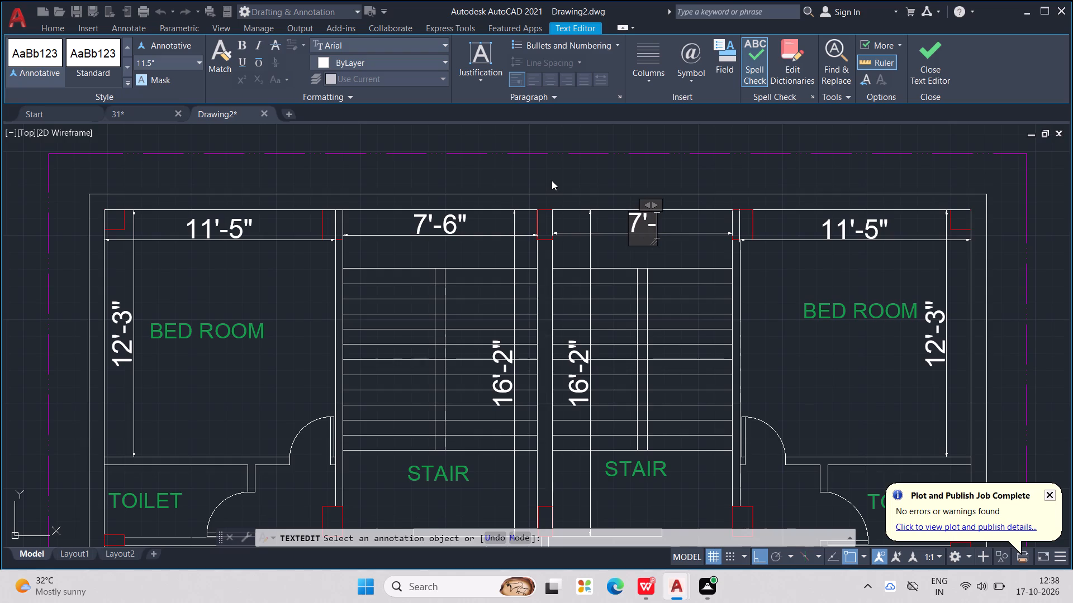
pyautogui.press('6')
pyautogui.press('Return')
pyautogui.press('Return')
pyautogui.press('Return')
pyautogui.press('Return')
pyautogui.press('Return')
pyautogui.press('Return')
pyautogui.press('Return')
pyautogui.press('Return')
pyautogui.press('Return')
pyautogui.press('Return')
pyautogui.press('Return')
pyautogui.press('Return')
pyautogui.press('Return')
pyautogui.press('Return')
pyautogui.press('Return')
pyautogui.press('Return')
pyautogui.press('Return')
pyautogui.press('Return')
pyautogui.press('Return')
pyautogui.press('Return')
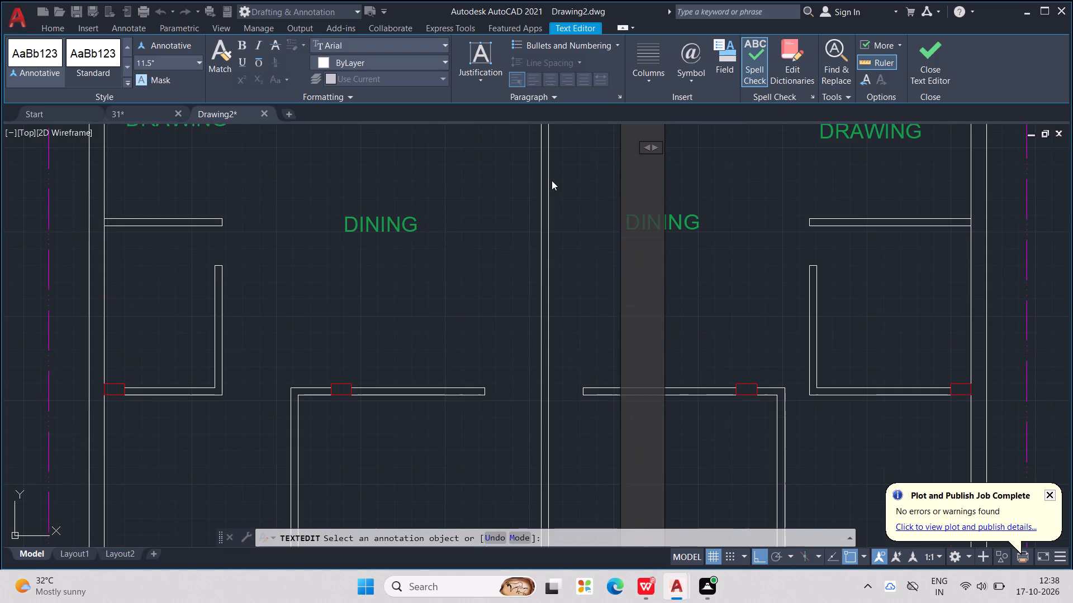
pyautogui.scroll(-4, 552, 180)
pyautogui.press('BackSpace')
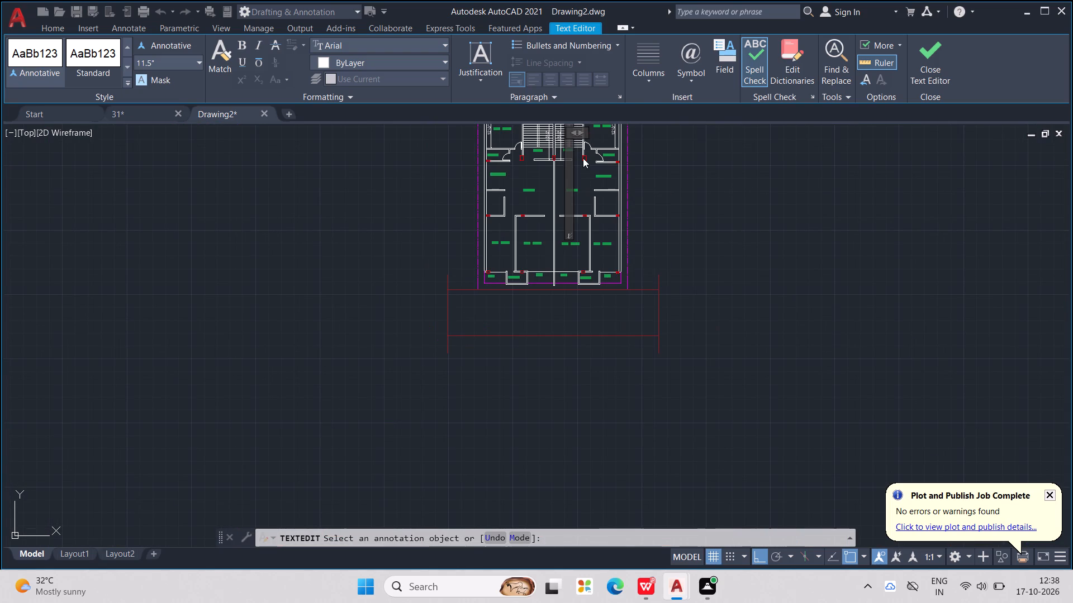
pyautogui.press('BackSpace')
pyautogui.scroll(-1, 585, 303)
pyautogui.moveTo(602, 319); pyautogui.dragTo(604, 362, button='middle')
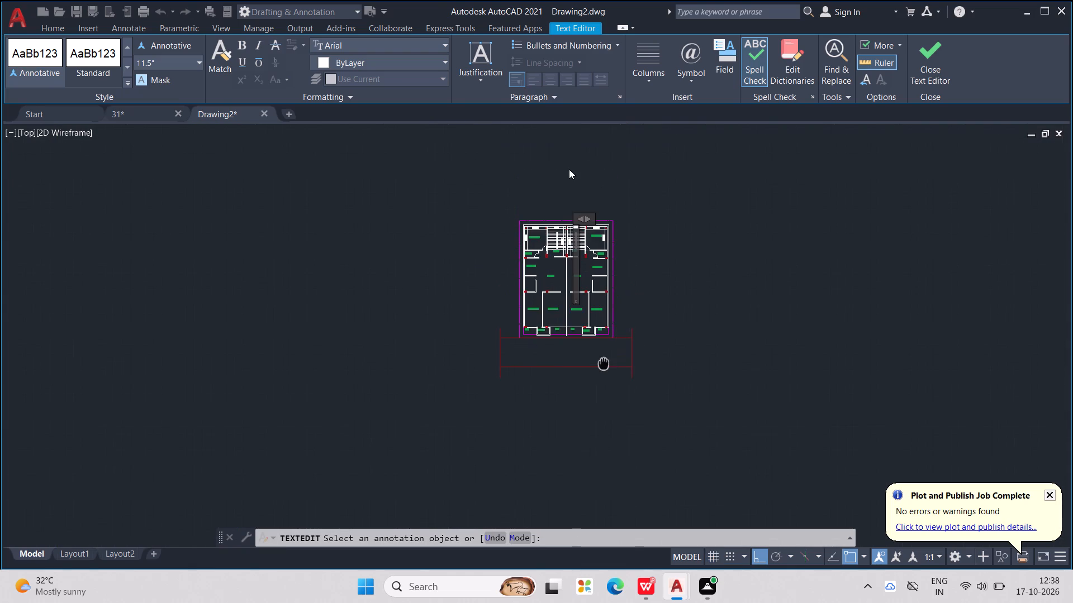
pyautogui.scroll(3, 572, 178)
pyautogui.scroll(2, 540, 281)
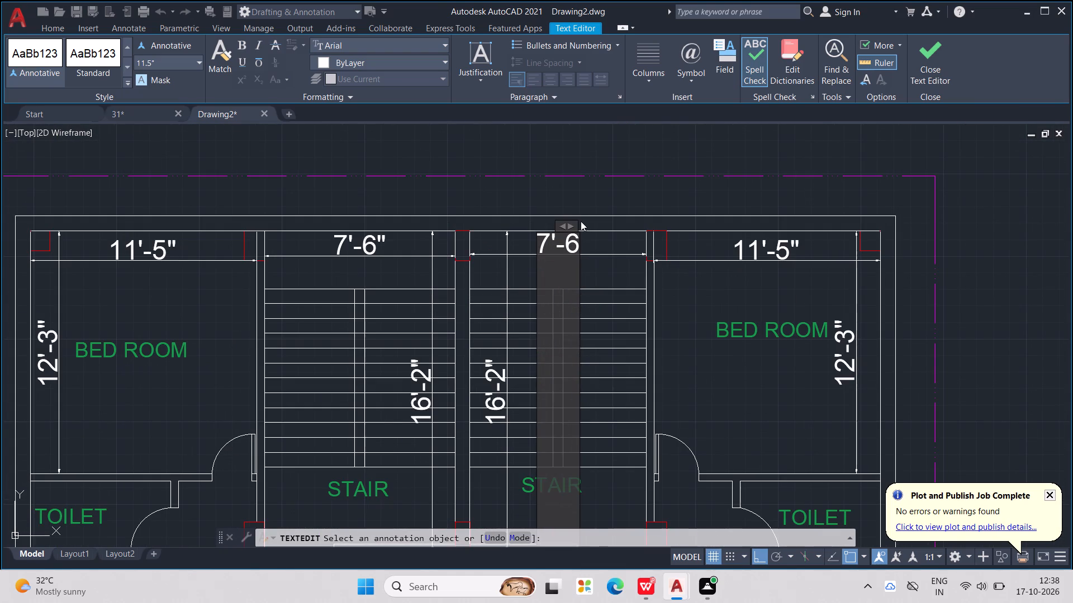
pyautogui.moveTo(570, 224); pyautogui.dragTo(708, 252)
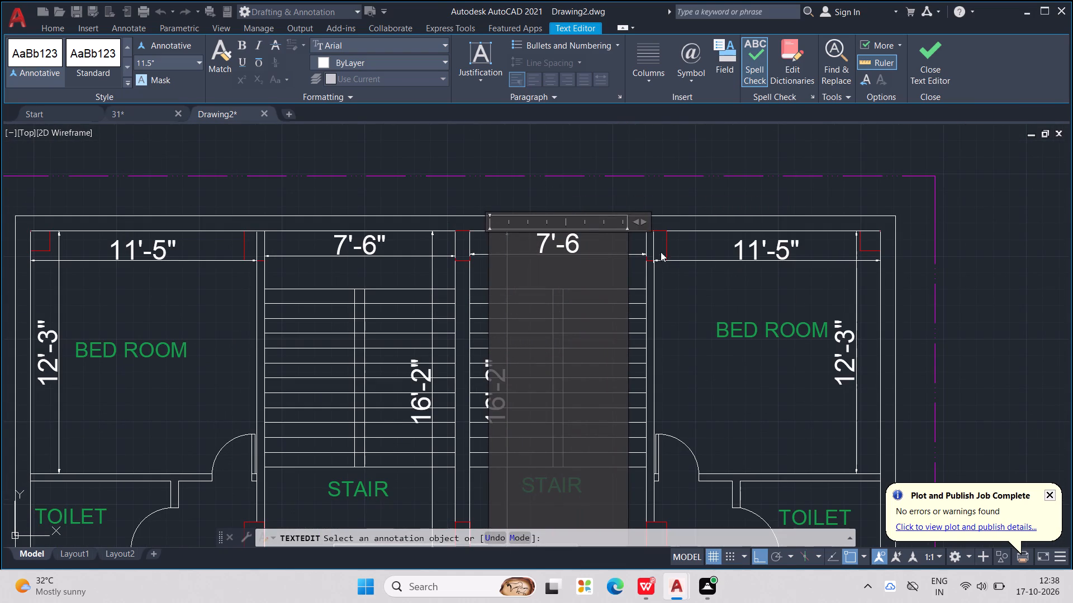
pyautogui.click(580, 243)
pyautogui.press('Return')
pyautogui.press("'")
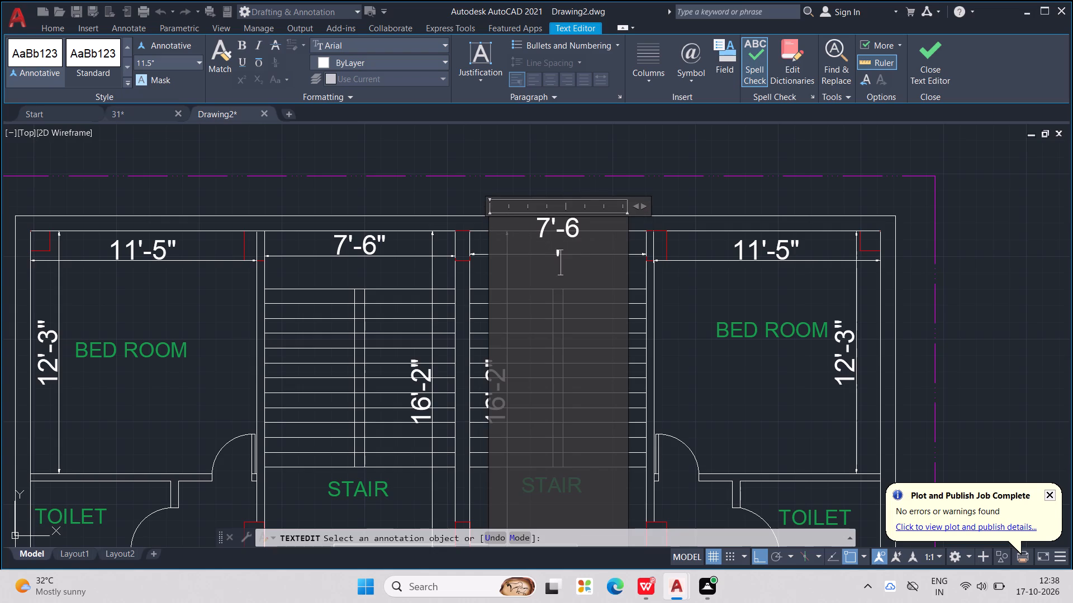
pyautogui.press('BackSpace')
pyautogui.press('BackSpace')
pyautogui.hotkey('shift', '"')
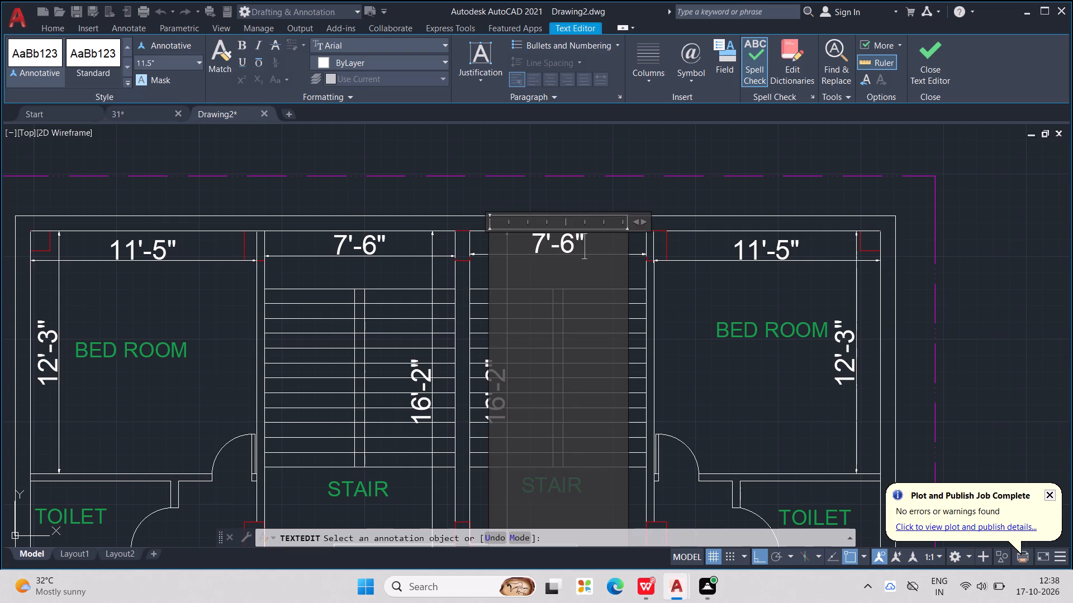
pyautogui.press('Return')
pyautogui.click(547, 156)
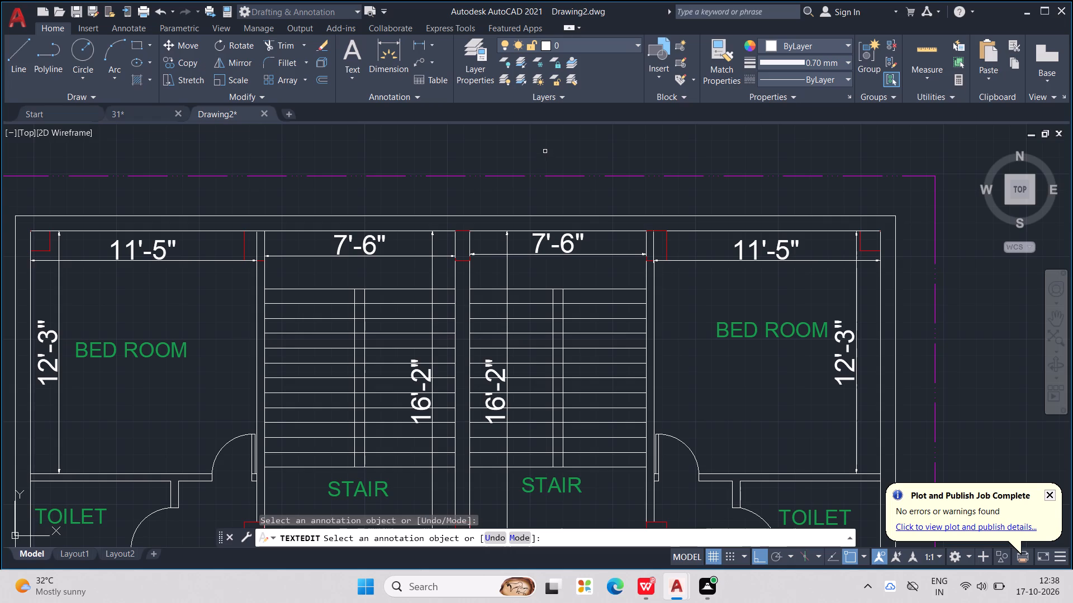
# Dimension the right bedroom's door opening from the toilet wall's end corner to the stair wall, with the line across the opening.
pyautogui.scroll(-2, 539, 117)
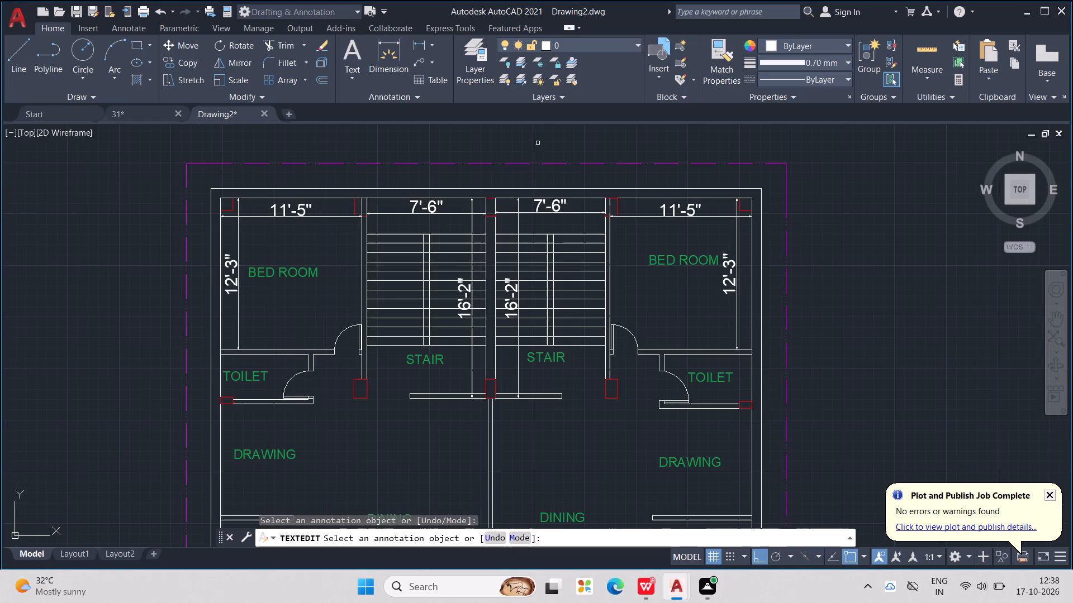
pyautogui.moveTo(592, 203); pyautogui.dragTo(564, 185, button='middle')
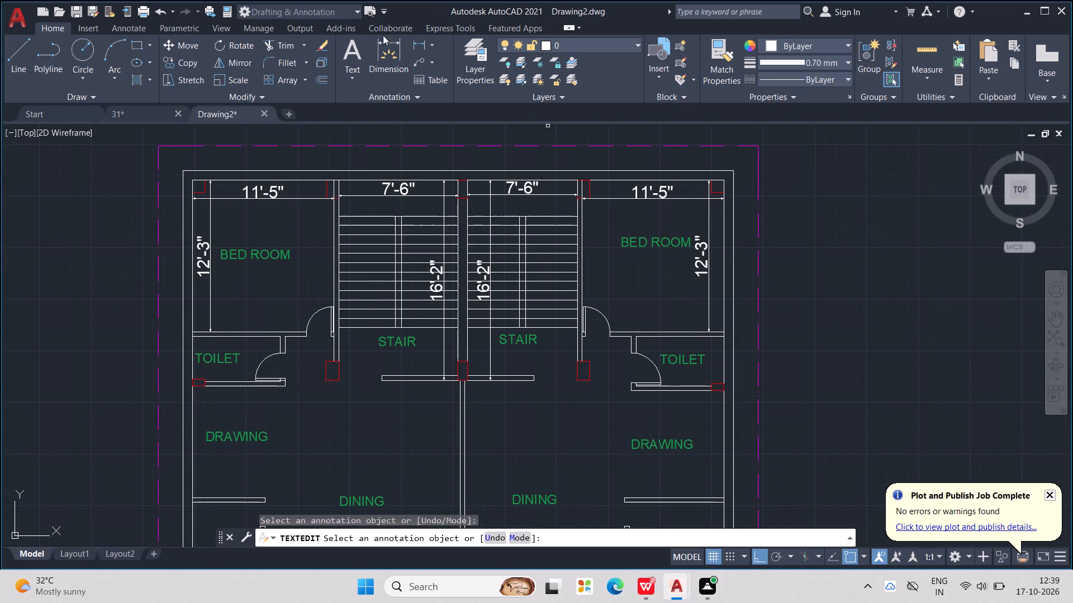
pyautogui.click(391, 52)
pyautogui.scroll(3, 579, 370)
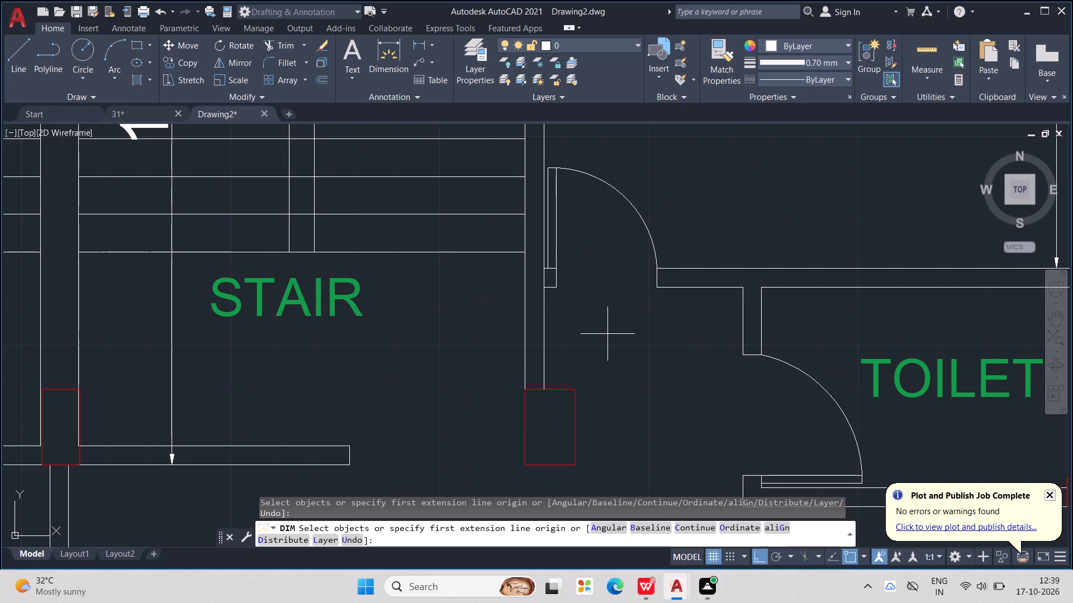
pyautogui.click(656, 286)
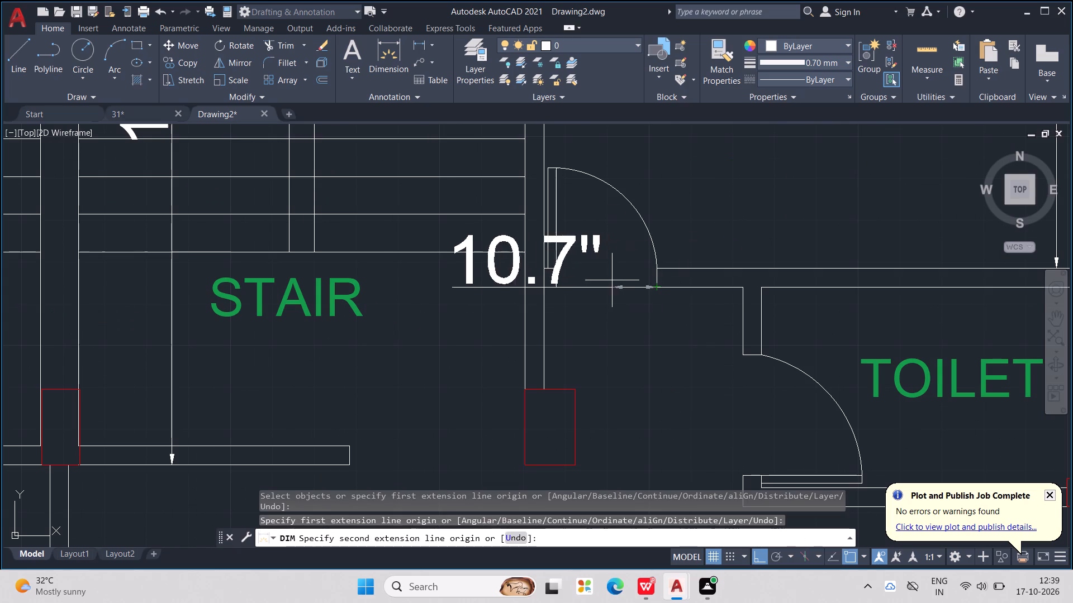
pyautogui.scroll(-1, 543, 284)
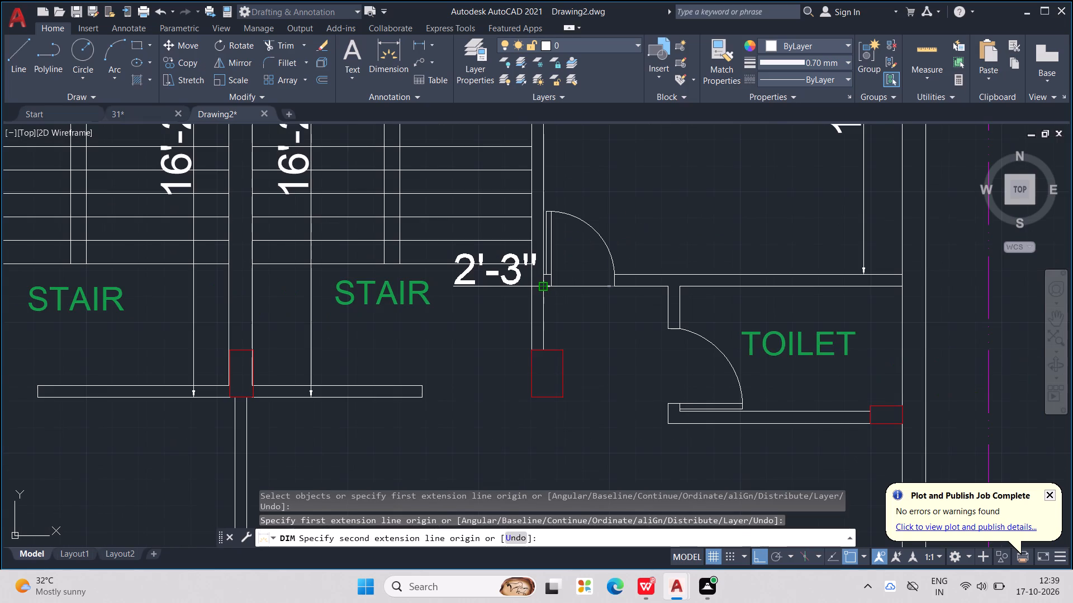
pyautogui.scroll(1, 543, 284)
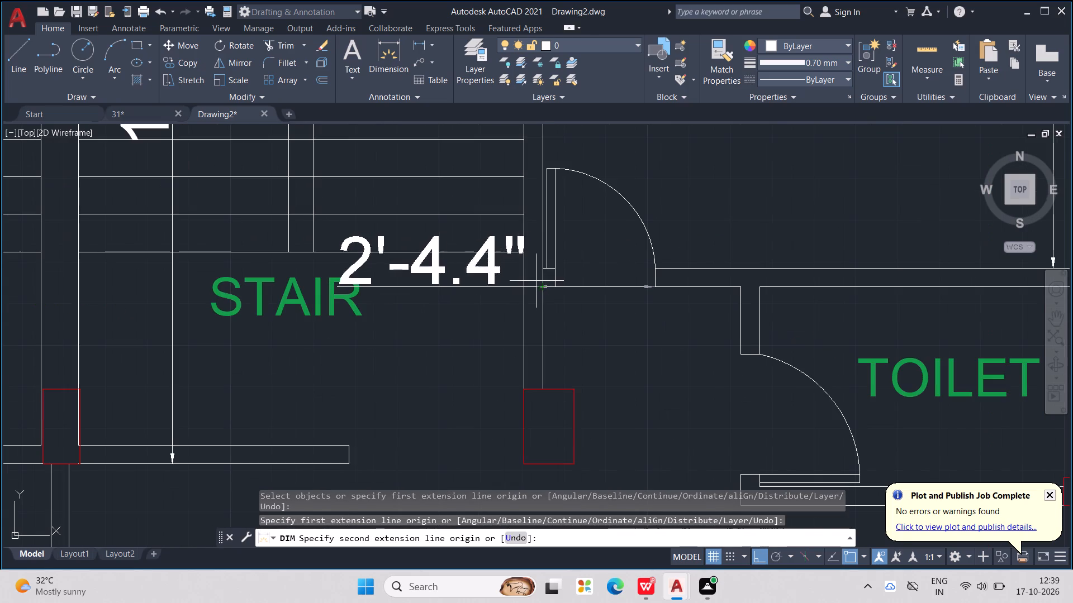
pyautogui.scroll(-2, 525, 283)
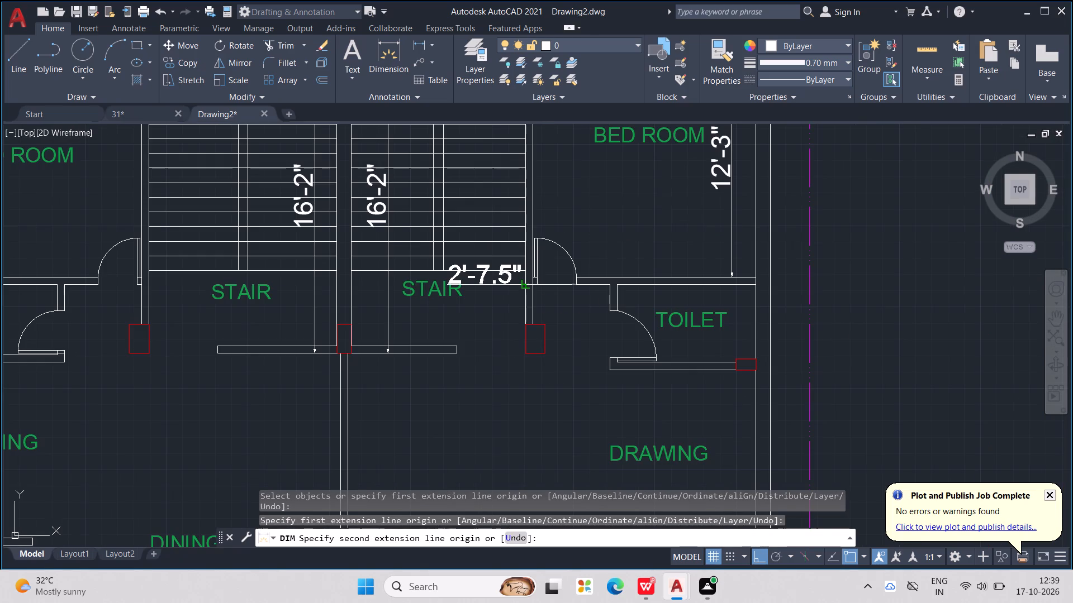
pyautogui.scroll(2, 544, 283)
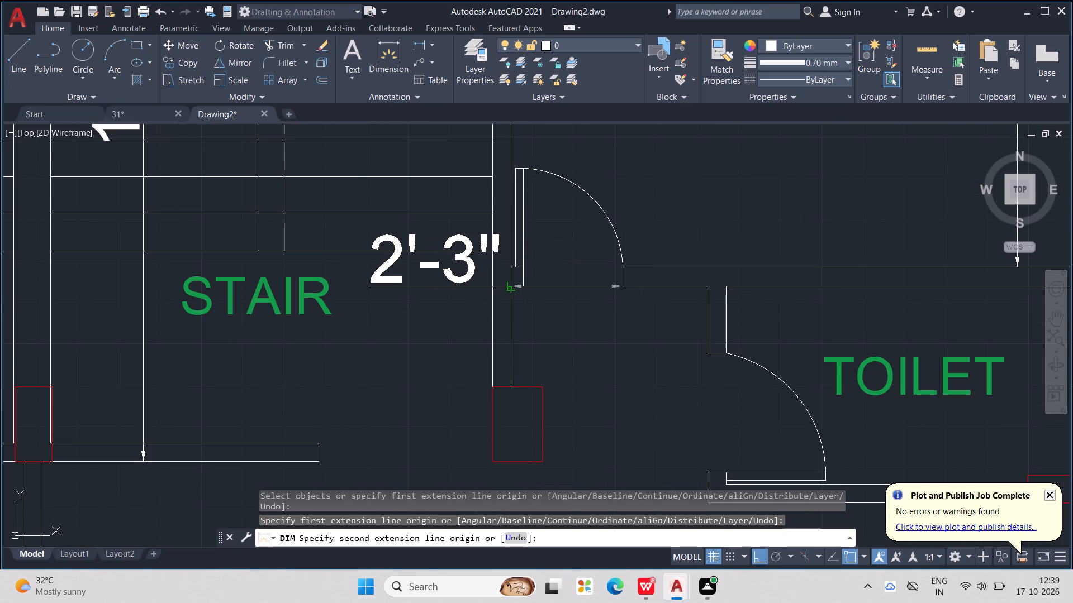
pyautogui.click(509, 286)
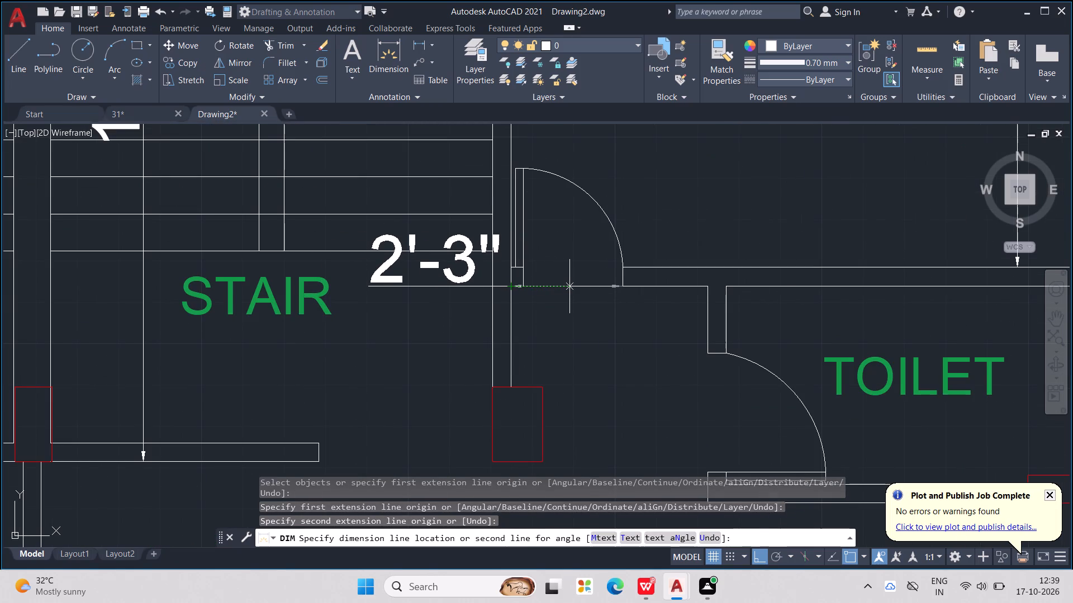
pyautogui.click(569, 286)
pyautogui.moveTo(532, 314); pyautogui.dragTo(629, 347, button='middle')
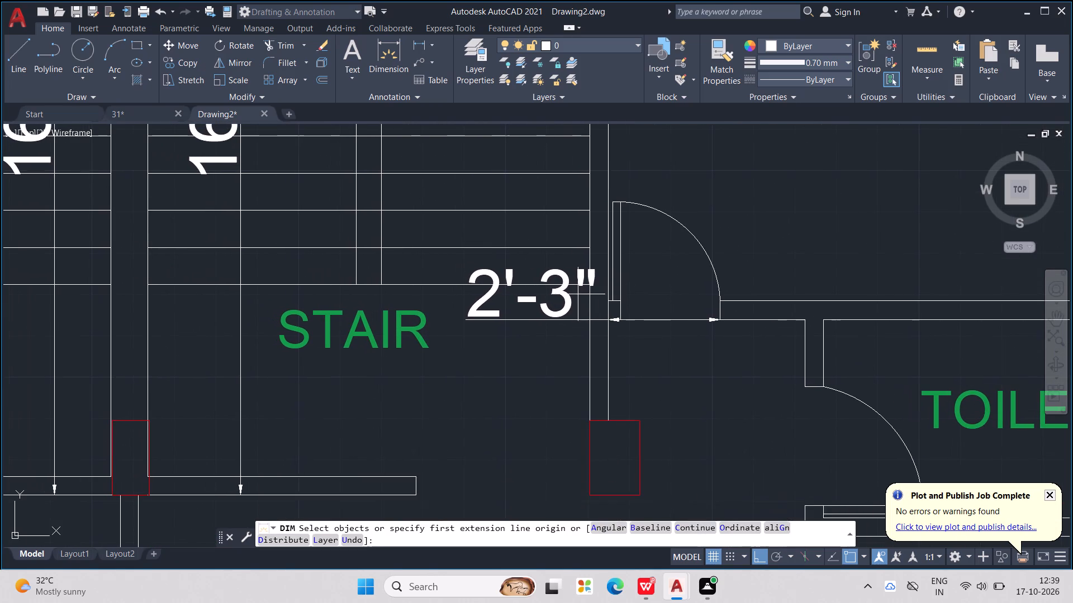
pyautogui.click(558, 292)
pyautogui.press('Escape')
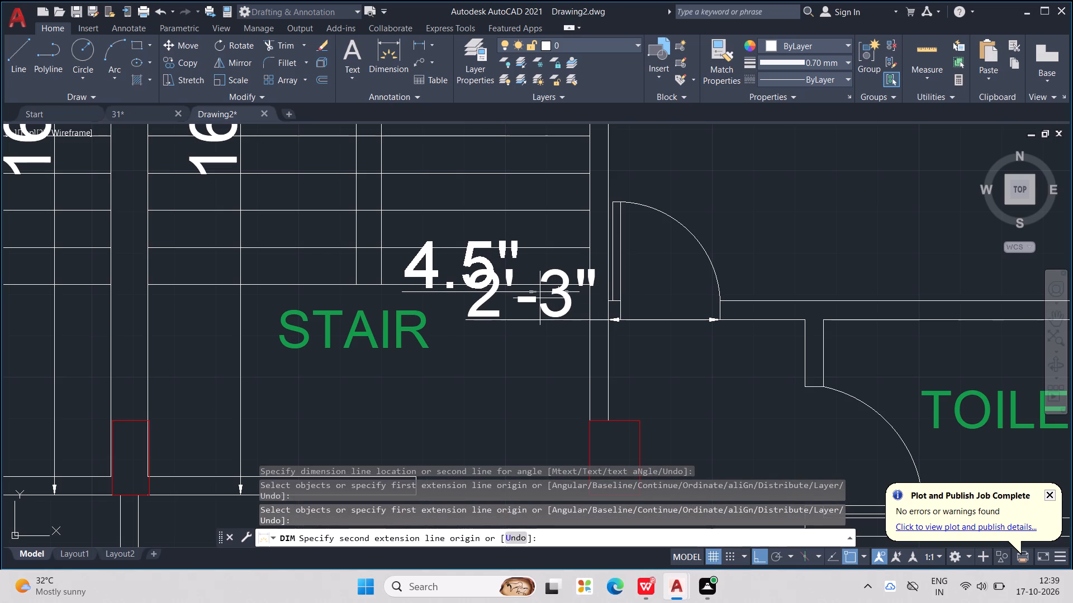
pyautogui.press('Escape')
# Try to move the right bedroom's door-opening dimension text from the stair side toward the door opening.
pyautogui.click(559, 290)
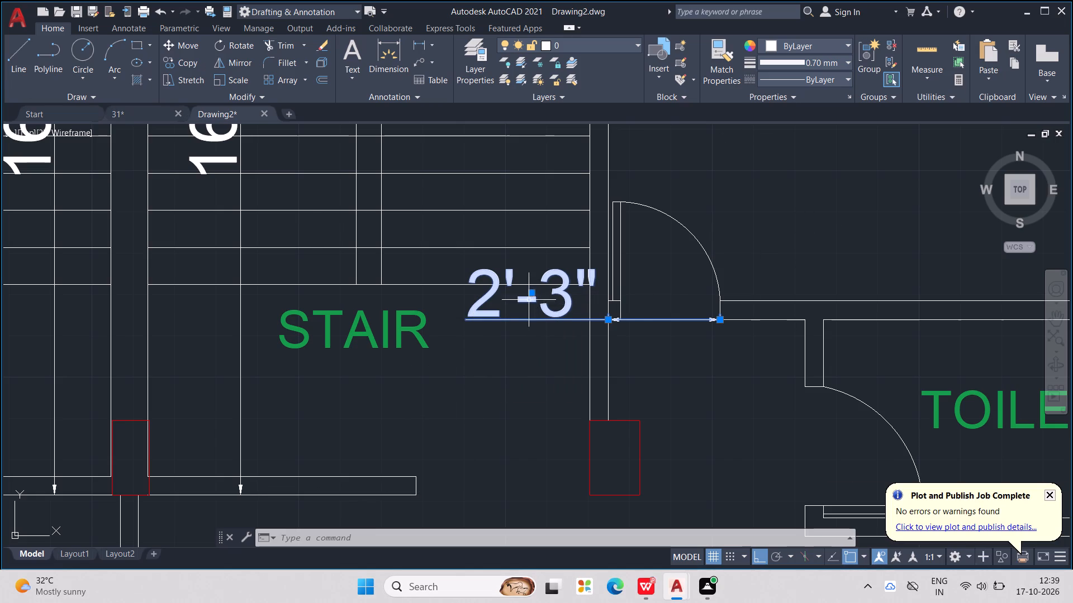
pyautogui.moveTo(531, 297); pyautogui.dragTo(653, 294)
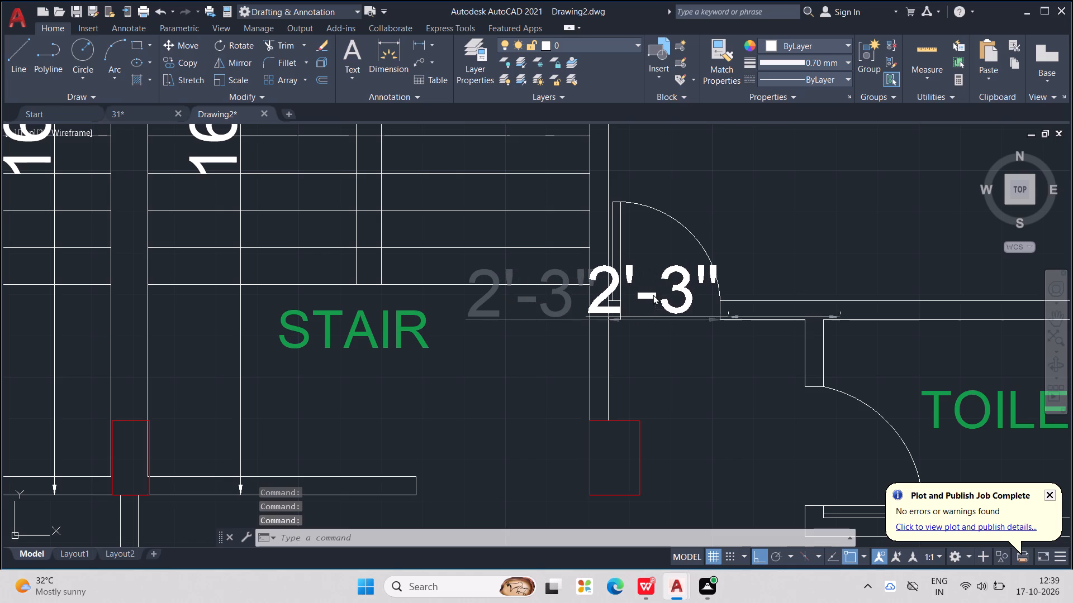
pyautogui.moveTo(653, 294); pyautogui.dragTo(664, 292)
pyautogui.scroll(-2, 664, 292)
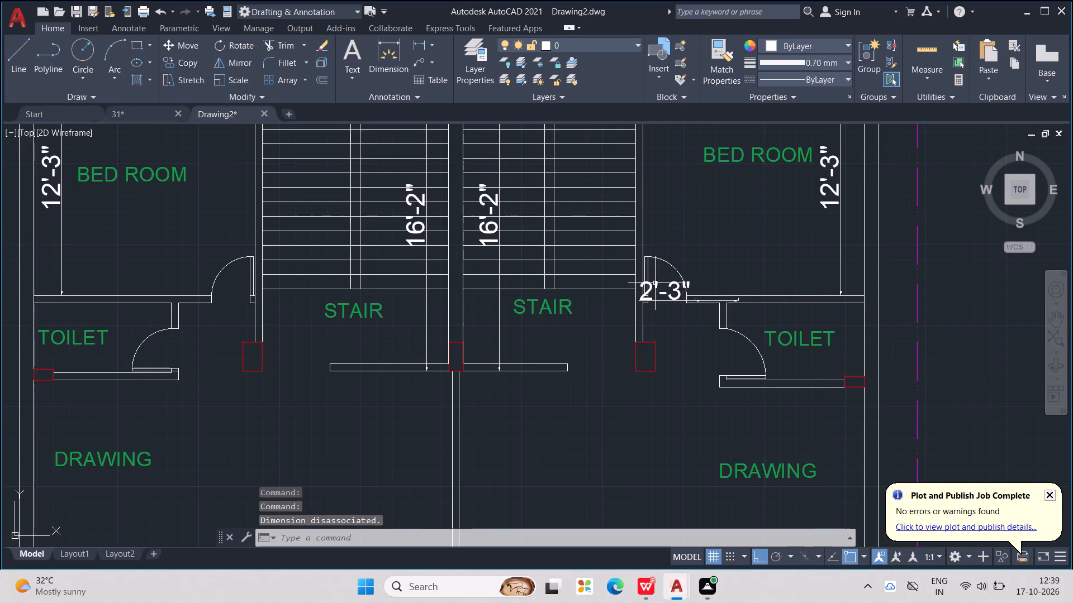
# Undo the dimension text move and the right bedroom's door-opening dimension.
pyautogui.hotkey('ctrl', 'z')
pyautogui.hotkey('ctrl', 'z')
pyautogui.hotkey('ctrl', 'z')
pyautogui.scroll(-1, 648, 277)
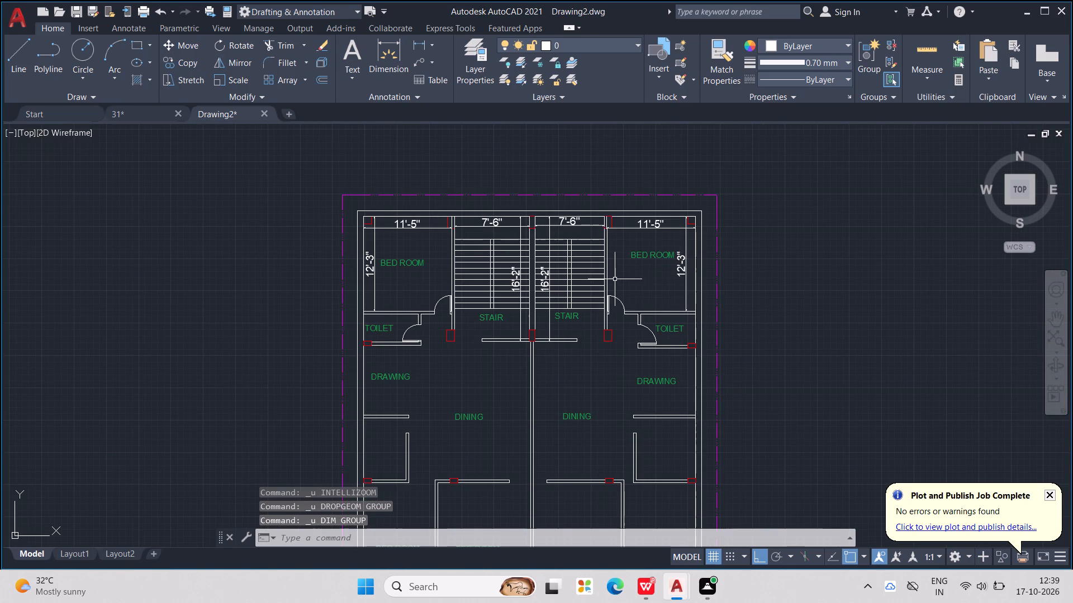
# Dimension the left toilet's inner width along its upper wall, placing the line just above the TOILET label.
pyautogui.moveTo(609, 284); pyautogui.dragTo(713, 230, button='middle')
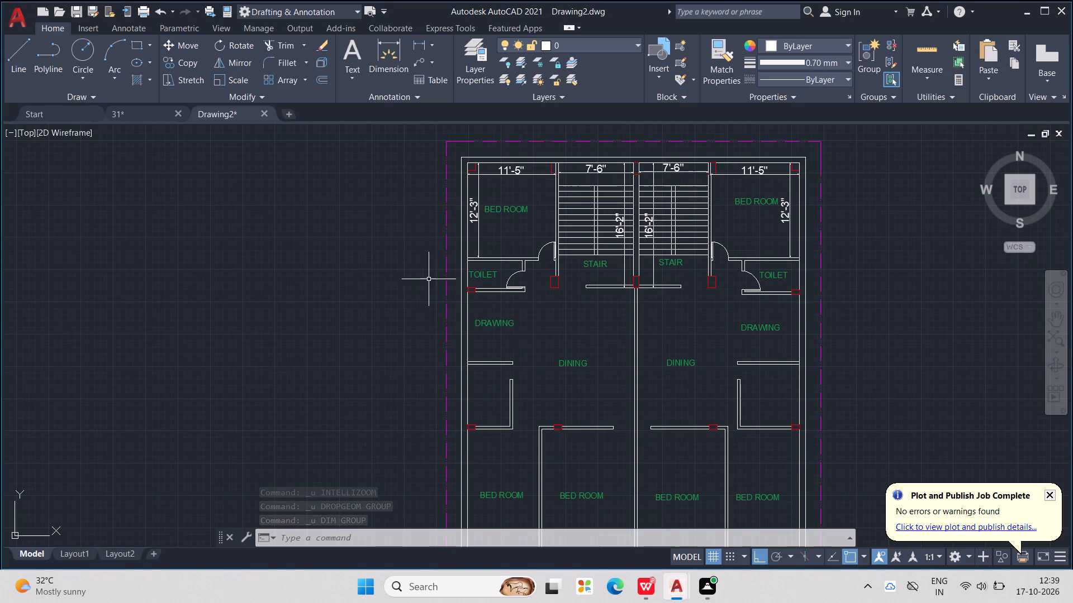
pyautogui.click(384, 69)
pyautogui.scroll(2, 477, 269)
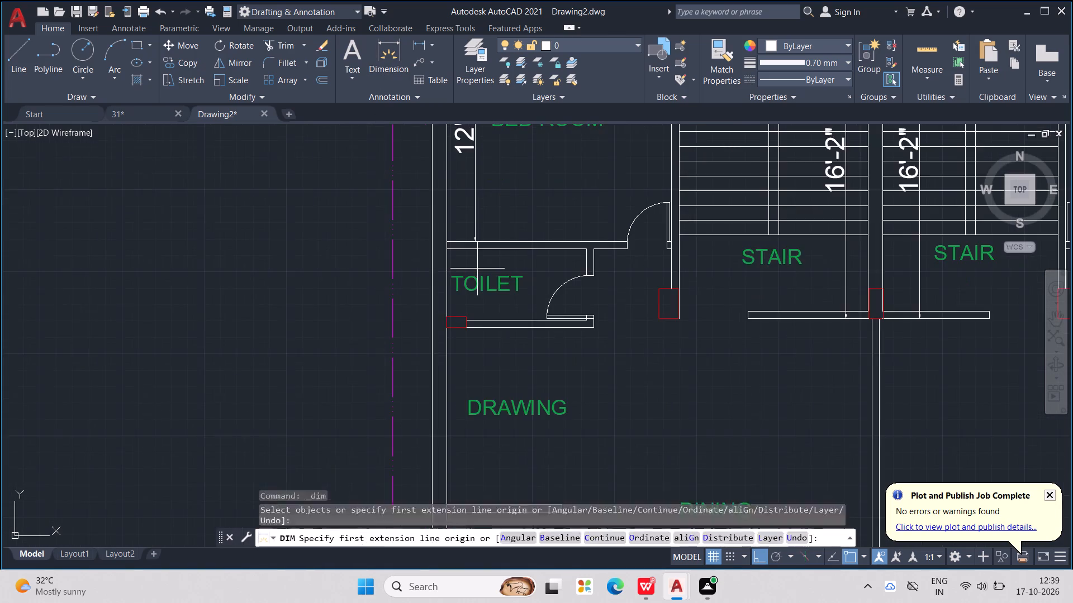
pyautogui.scroll(1, 477, 269)
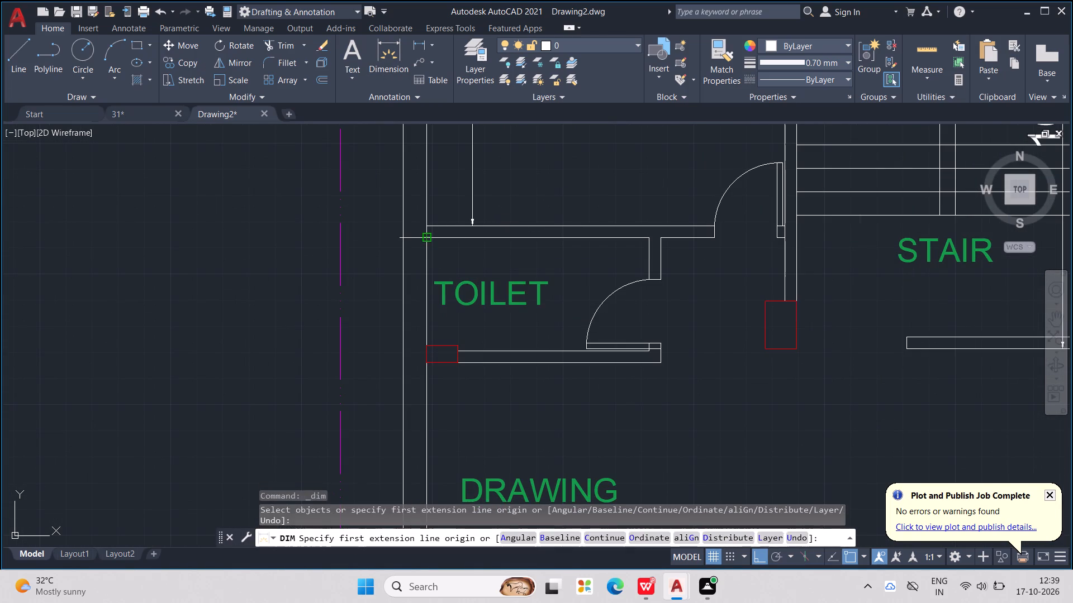
pyautogui.click(528, 238)
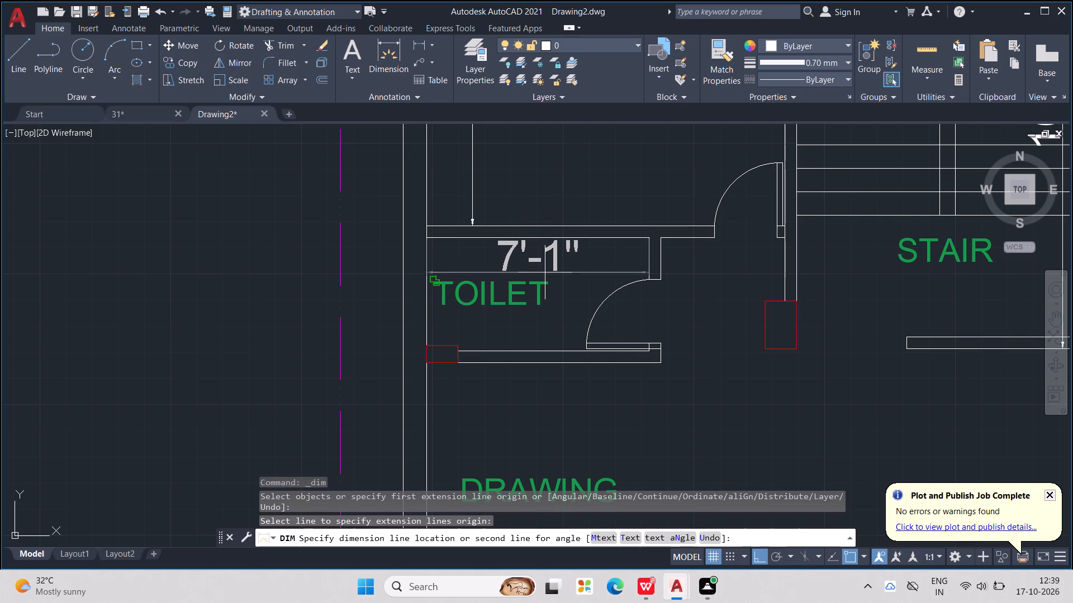
pyautogui.click(553, 272)
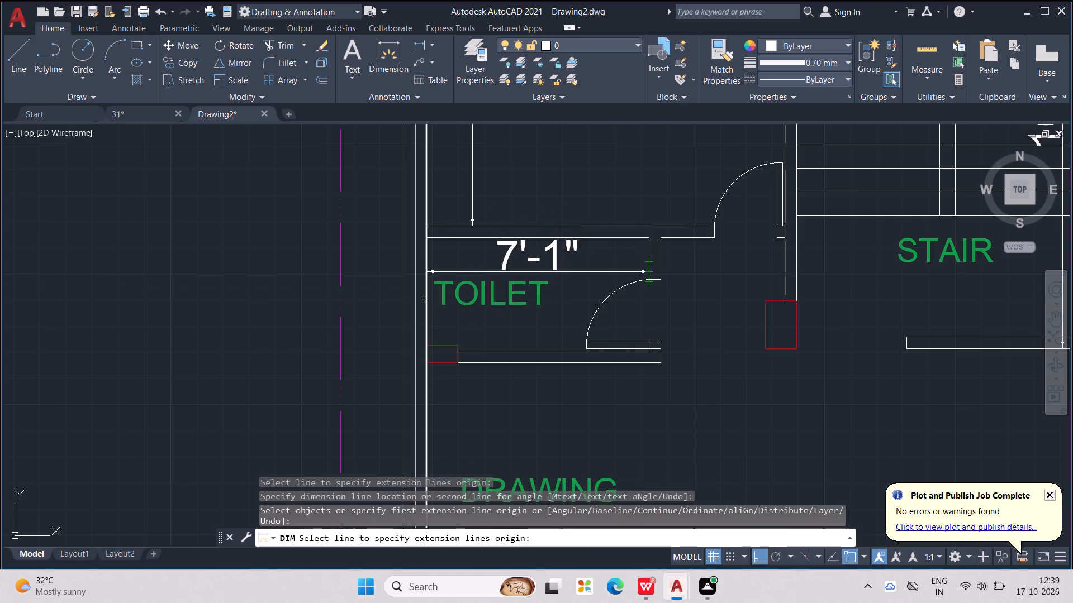
# Dimension the left toilet vertically from its upper outer-wall corner to the column's lower corner, with the line just inside the outer wall.
pyautogui.click(426, 238)
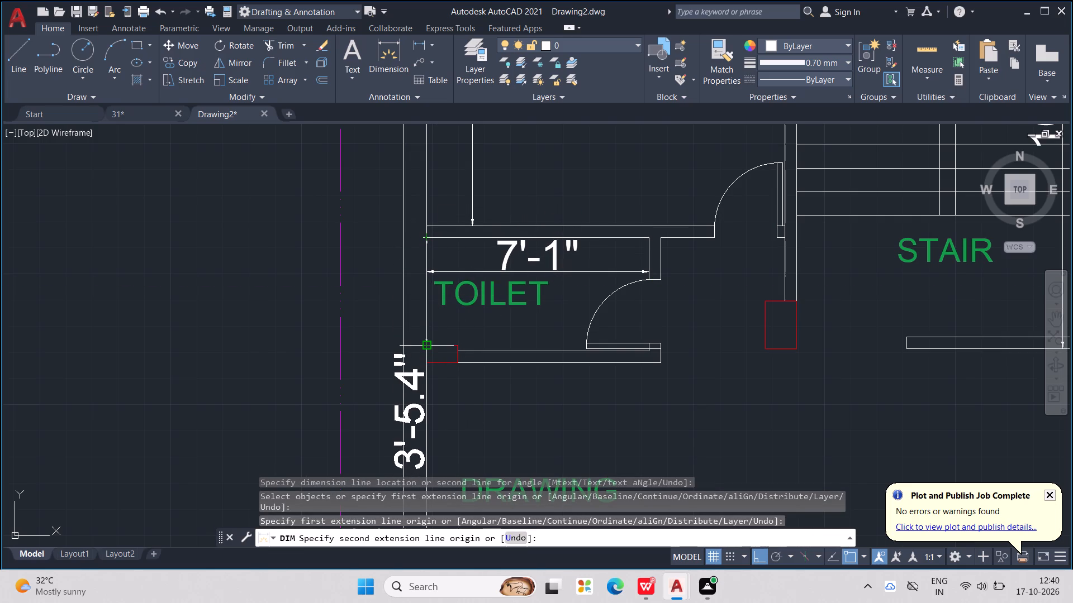
pyautogui.moveTo(423, 344); pyautogui.dragTo(496, 326, button='middle')
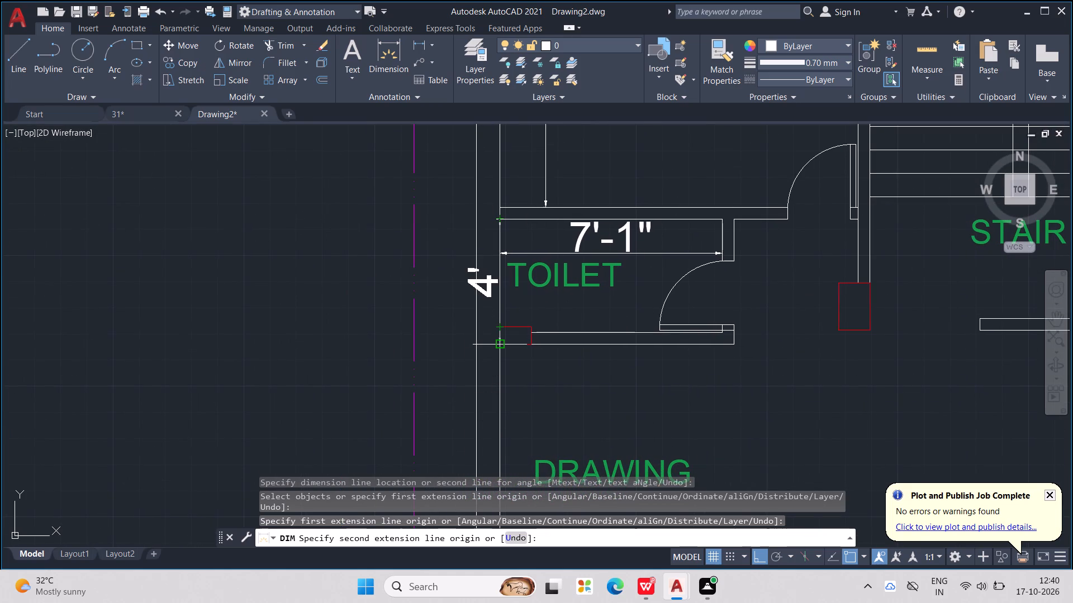
pyautogui.click(498, 348)
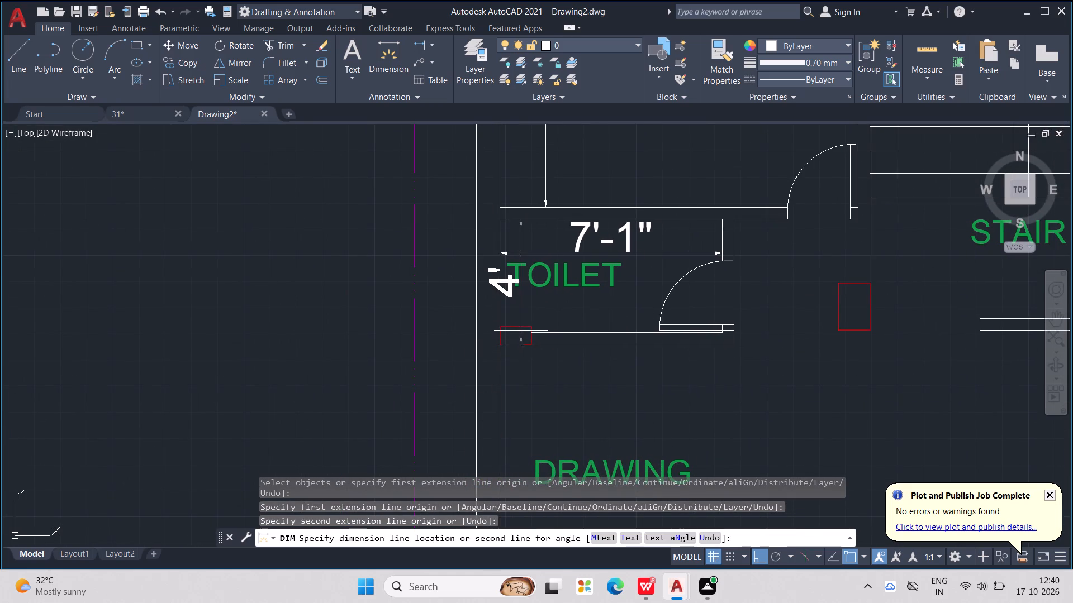
pyautogui.click(521, 329)
# Dimension the right toilet's inner width along its upper wall, placing the line inside the room at the TOILET label.
pyautogui.scroll(-2, 569, 323)
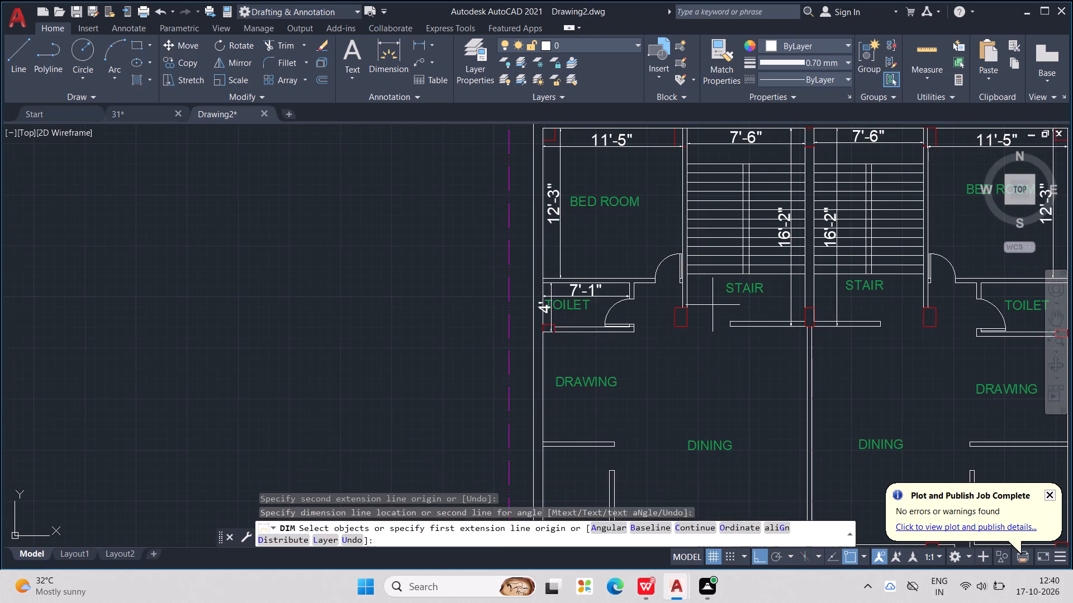
pyautogui.moveTo(713, 305); pyautogui.dragTo(279, 347, button='middle')
pyautogui.scroll(1, 631, 347)
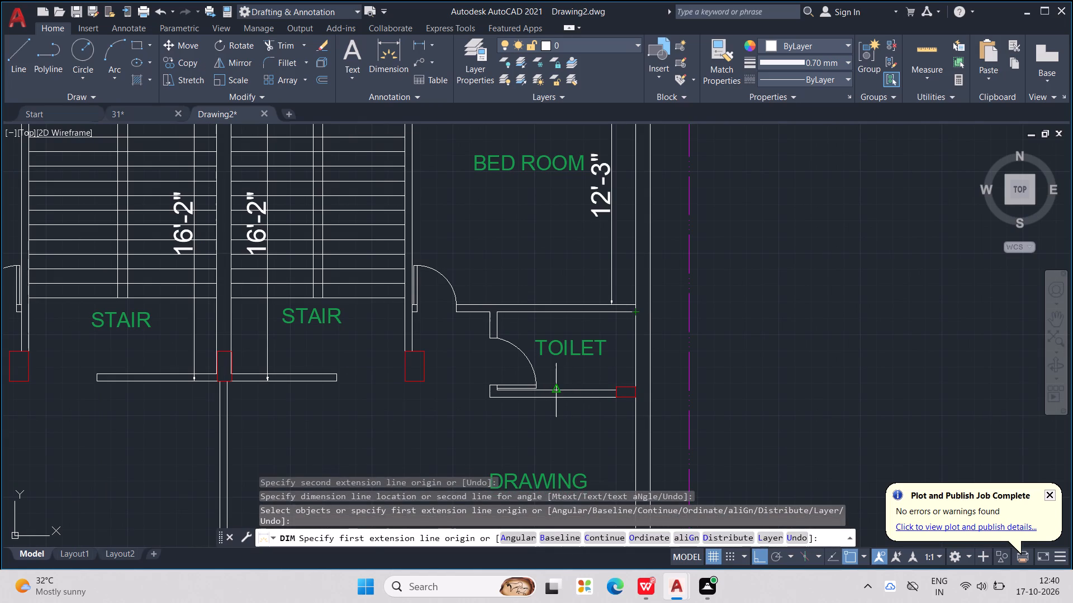
pyautogui.click(517, 311)
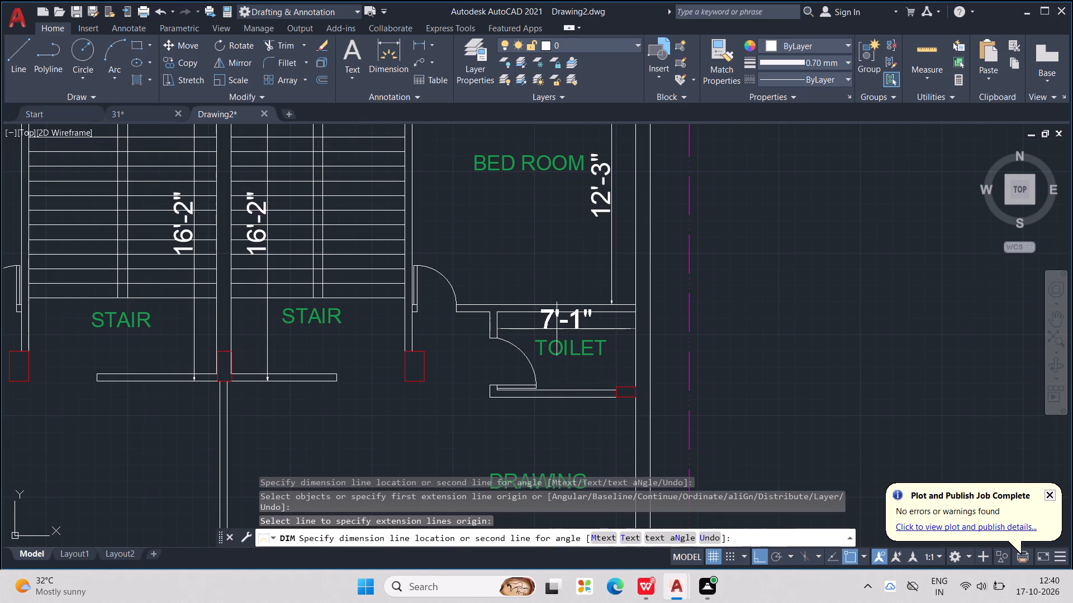
pyautogui.click(573, 335)
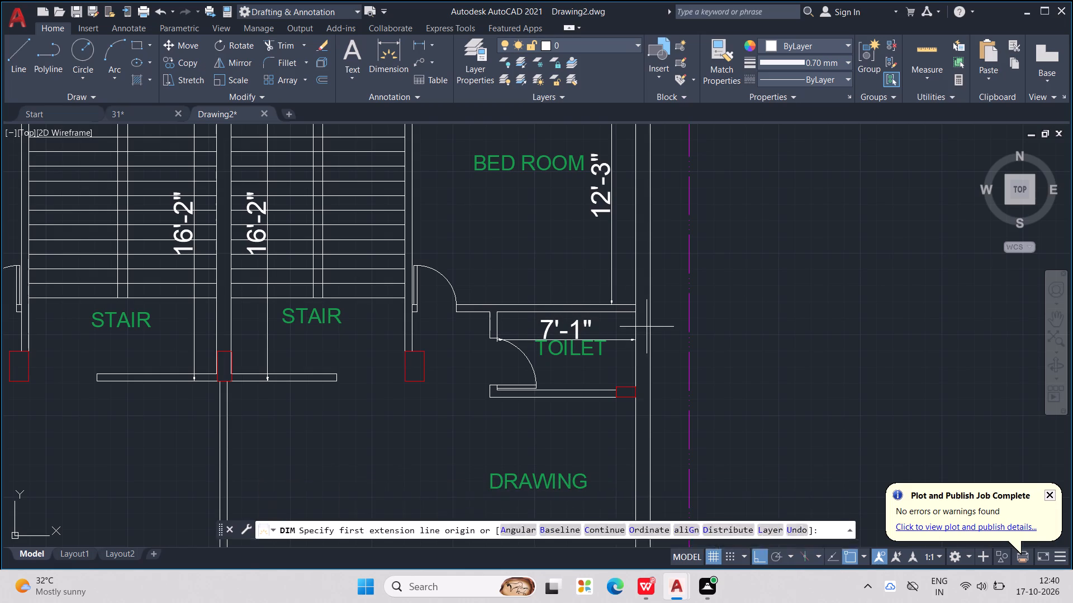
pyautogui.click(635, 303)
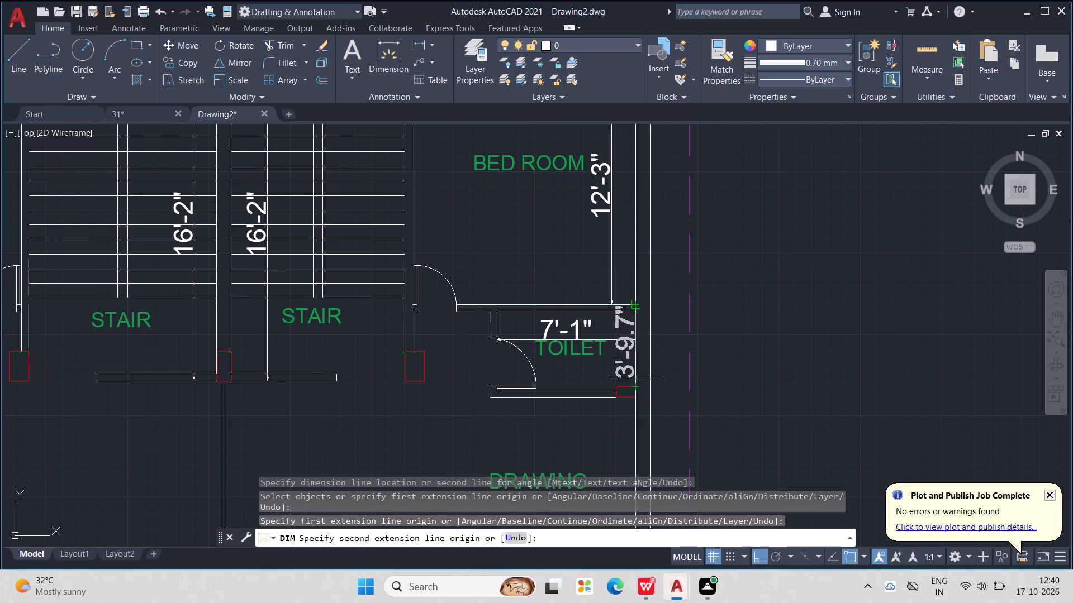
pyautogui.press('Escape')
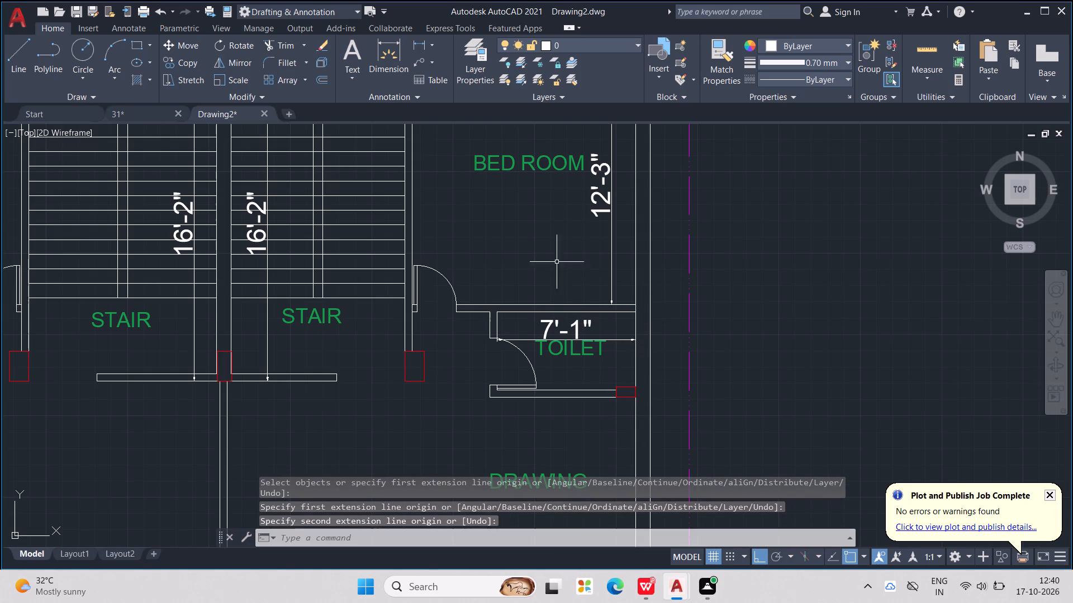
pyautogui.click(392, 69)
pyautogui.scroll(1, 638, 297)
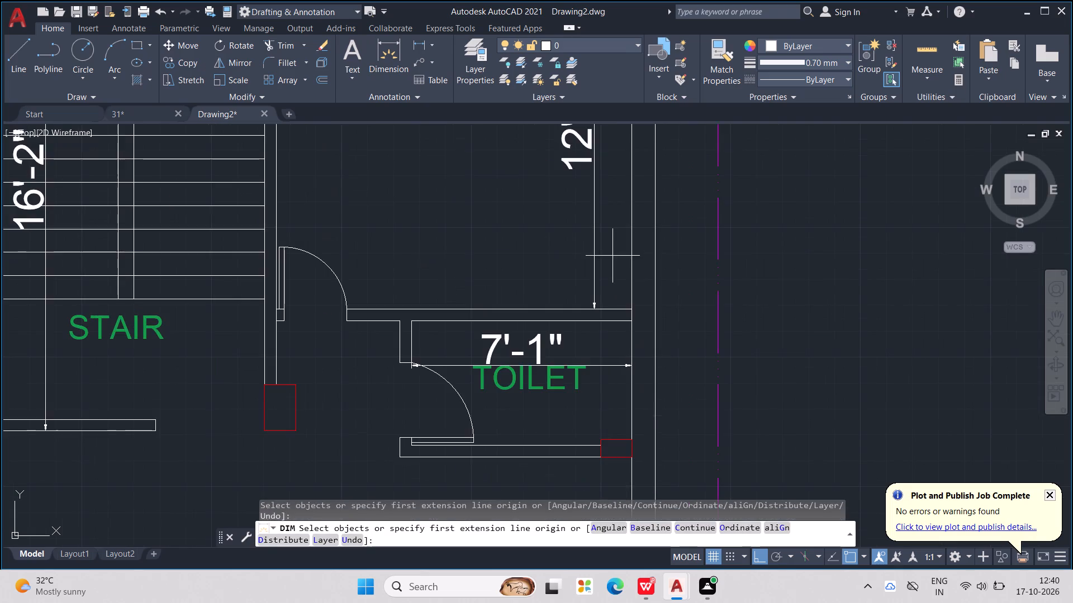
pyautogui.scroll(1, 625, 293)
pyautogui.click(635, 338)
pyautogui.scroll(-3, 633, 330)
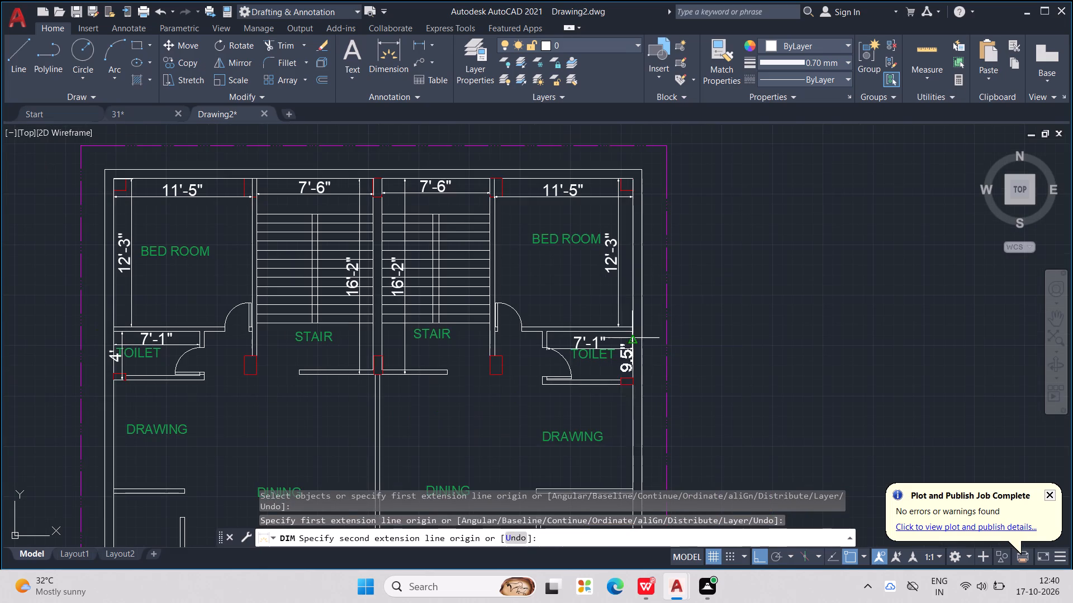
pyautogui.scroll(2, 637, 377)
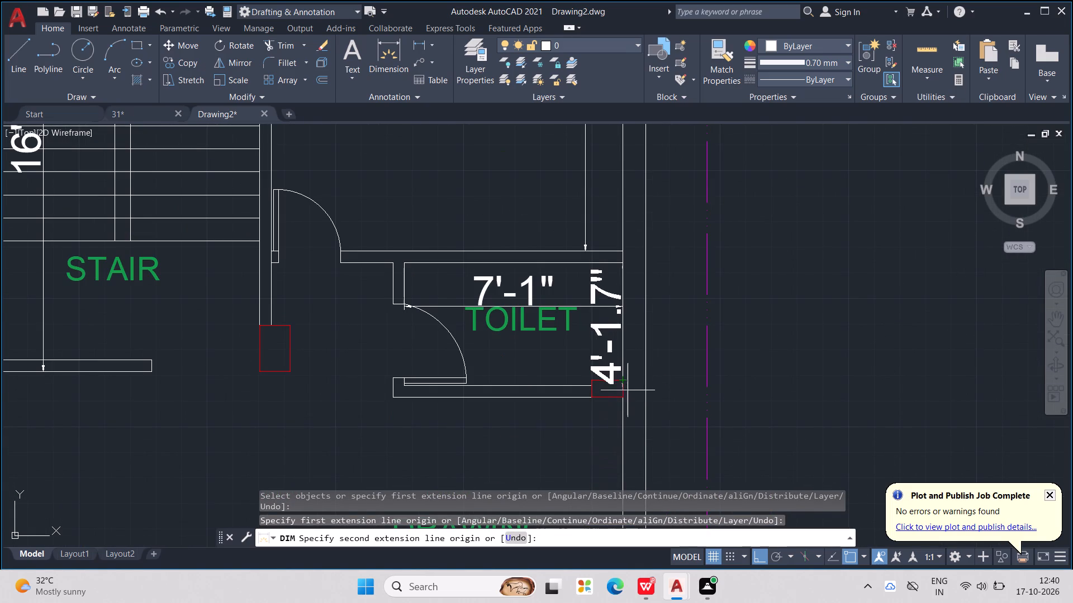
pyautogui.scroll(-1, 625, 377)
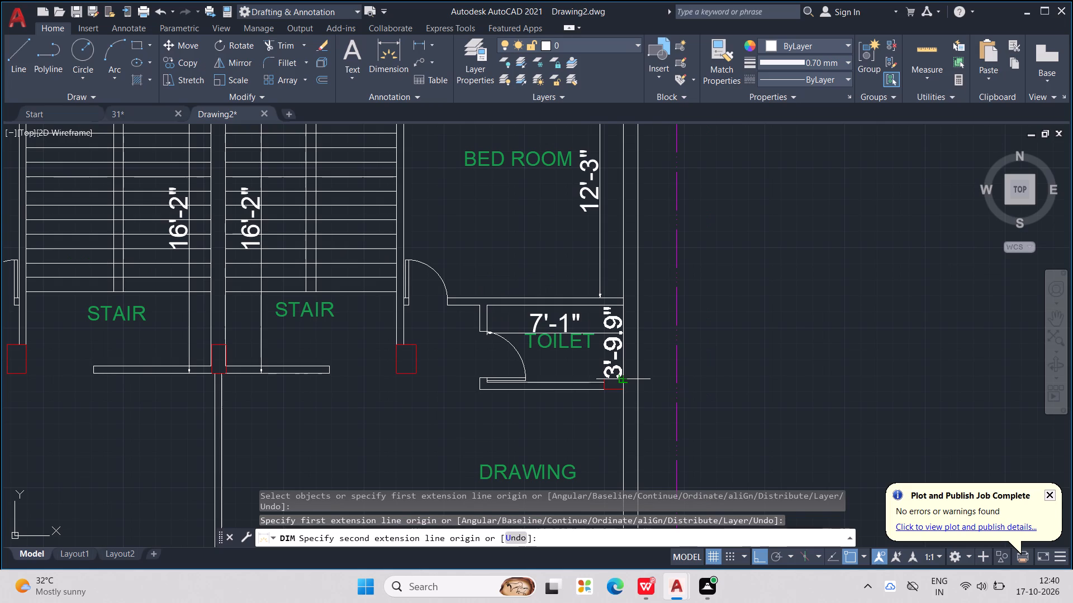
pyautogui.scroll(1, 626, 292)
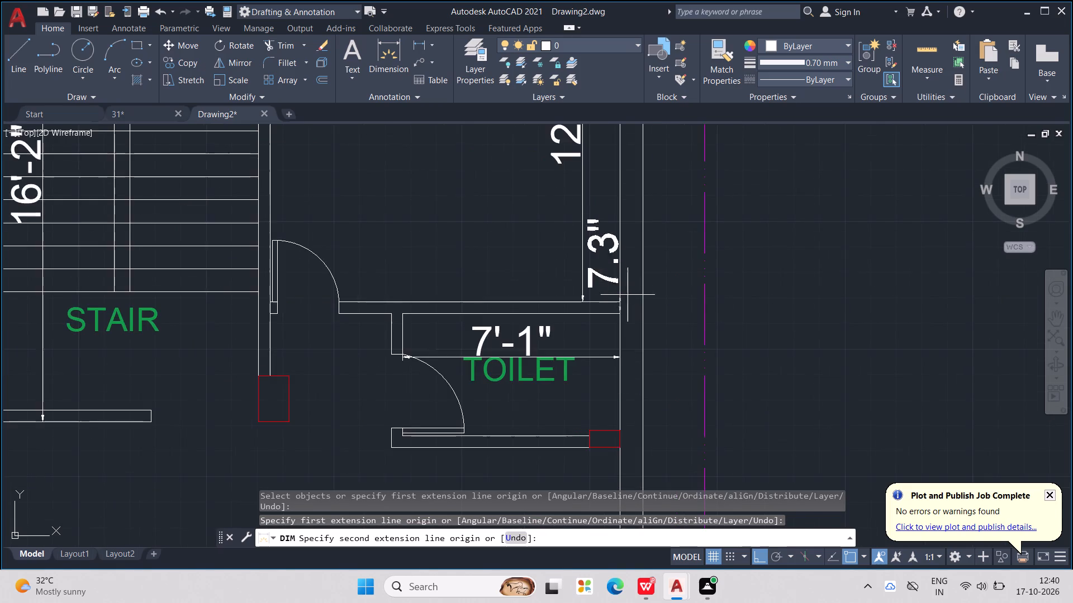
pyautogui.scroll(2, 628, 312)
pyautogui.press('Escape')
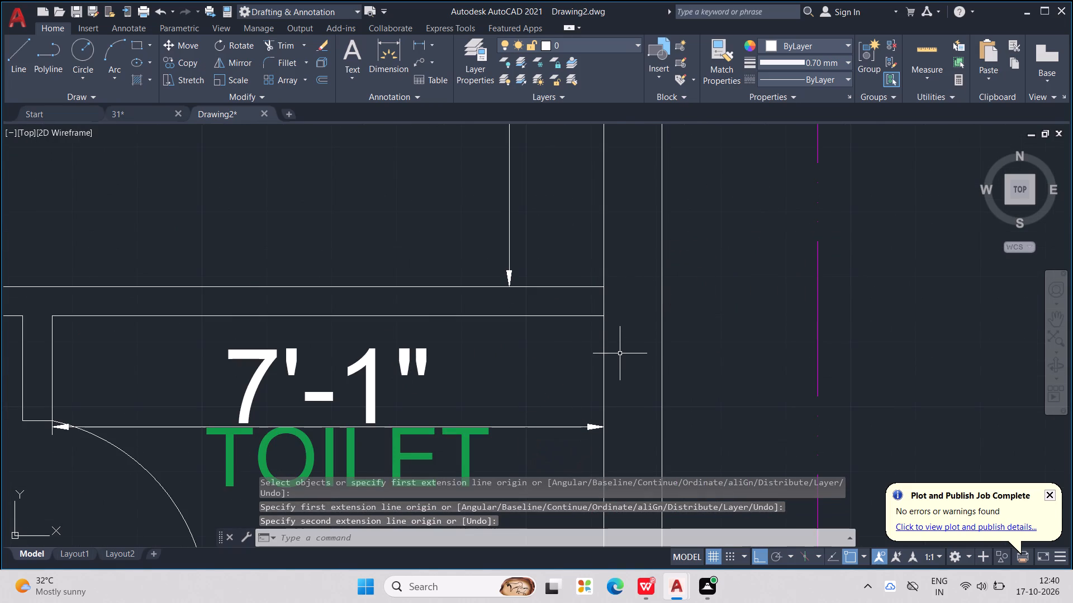
# Dimension the right toilet vertically from its upper inner corner to the column's upper corner, with the line just inside the outer wall.
pyautogui.click(398, 64)
pyautogui.click(602, 310)
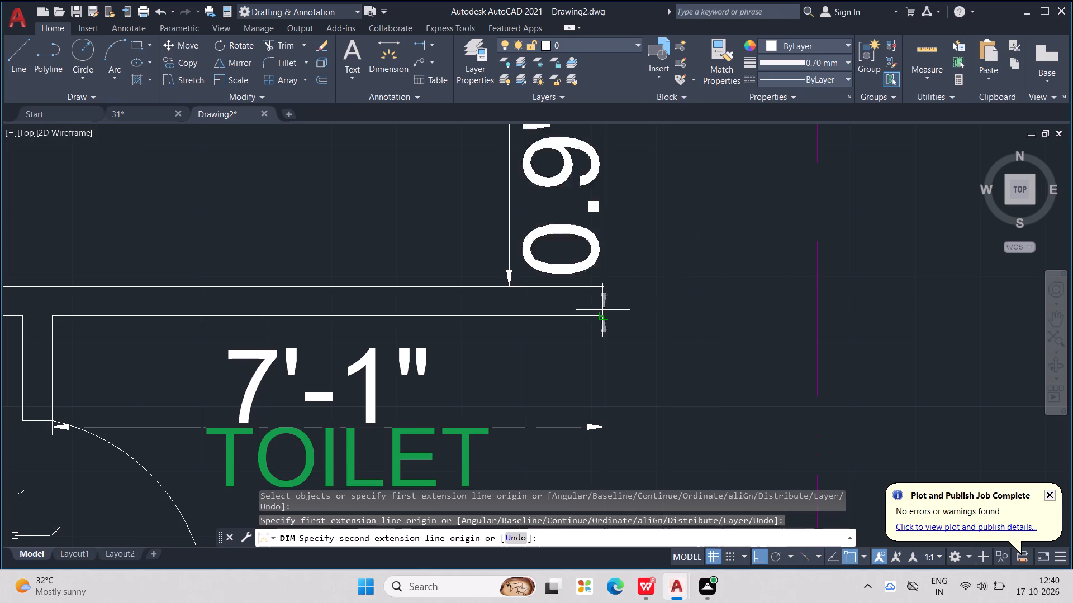
pyautogui.scroll(-1, 637, 400)
pyautogui.moveTo(641, 417); pyautogui.dragTo(620, 316, button='middle')
pyautogui.scroll(-2, 626, 277)
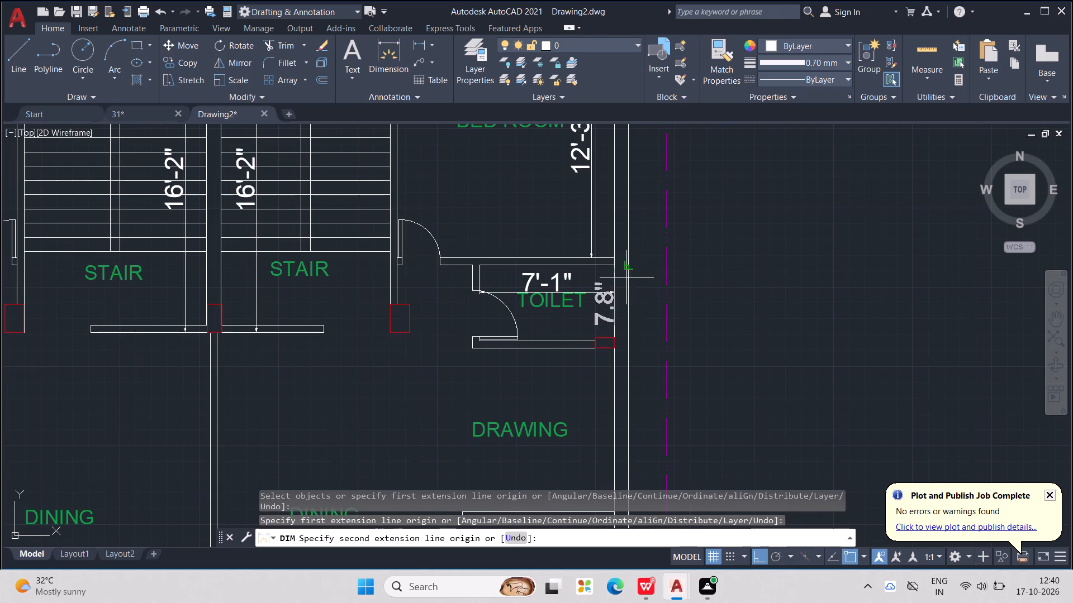
pyautogui.click(611, 336)
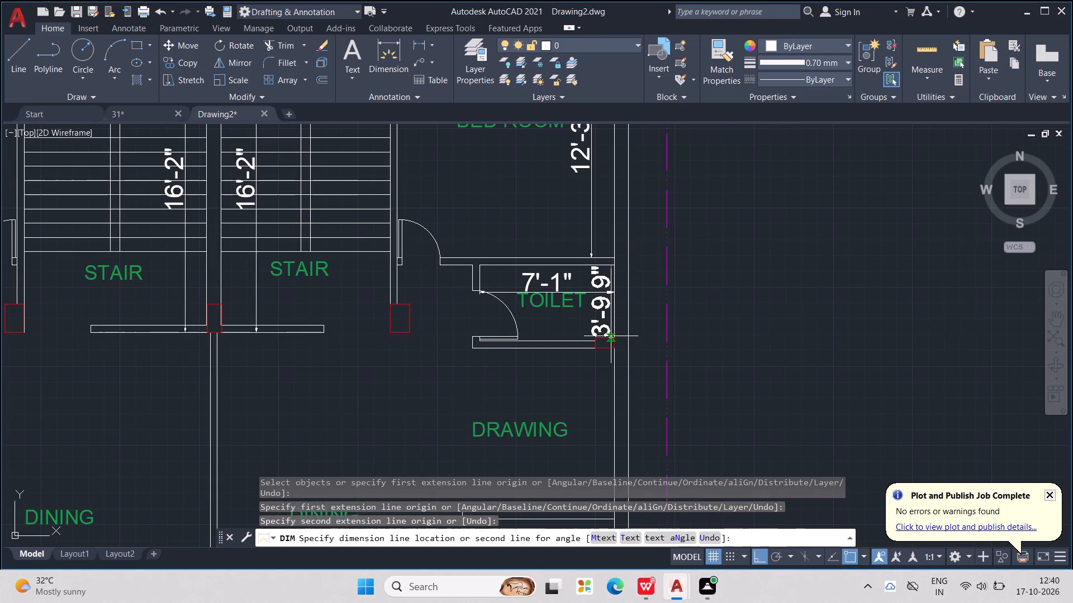
pyautogui.click(606, 319)
pyautogui.doubleClick(599, 303)
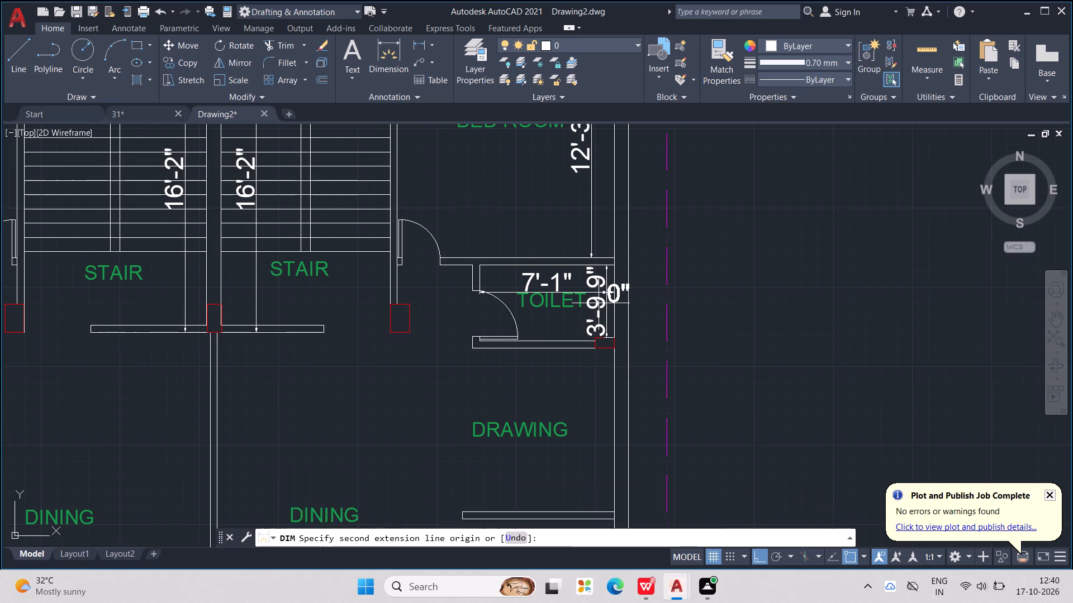
pyautogui.press('Escape')
pyautogui.press('Escape')
# Override the right toilet's vertical dimension text with 4'-0".
pyautogui.doubleClick(599, 303)
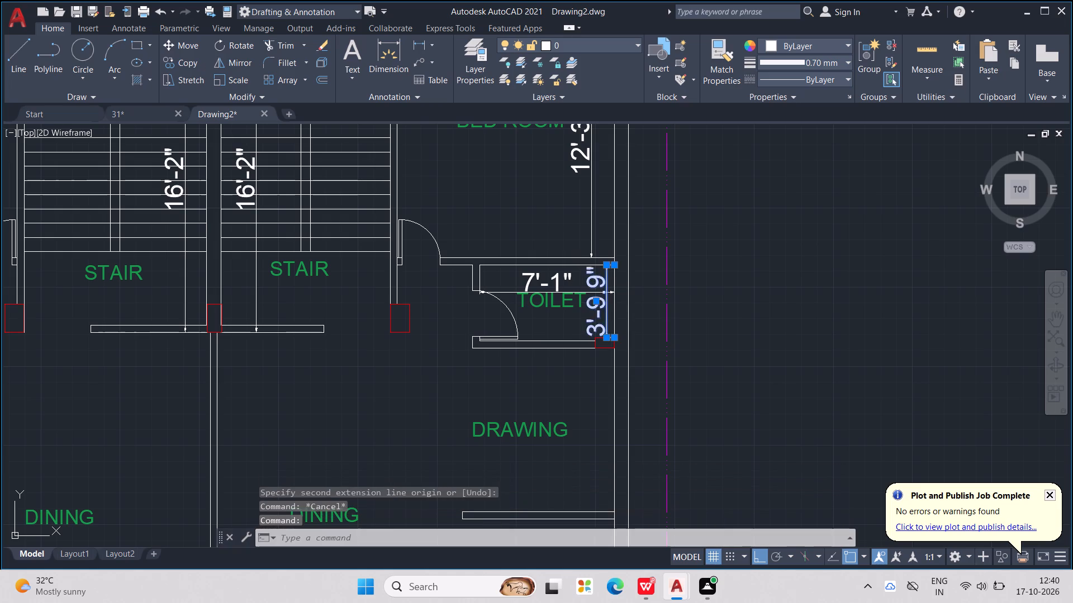
pyautogui.press('BackSpace')
pyautogui.write("4'")
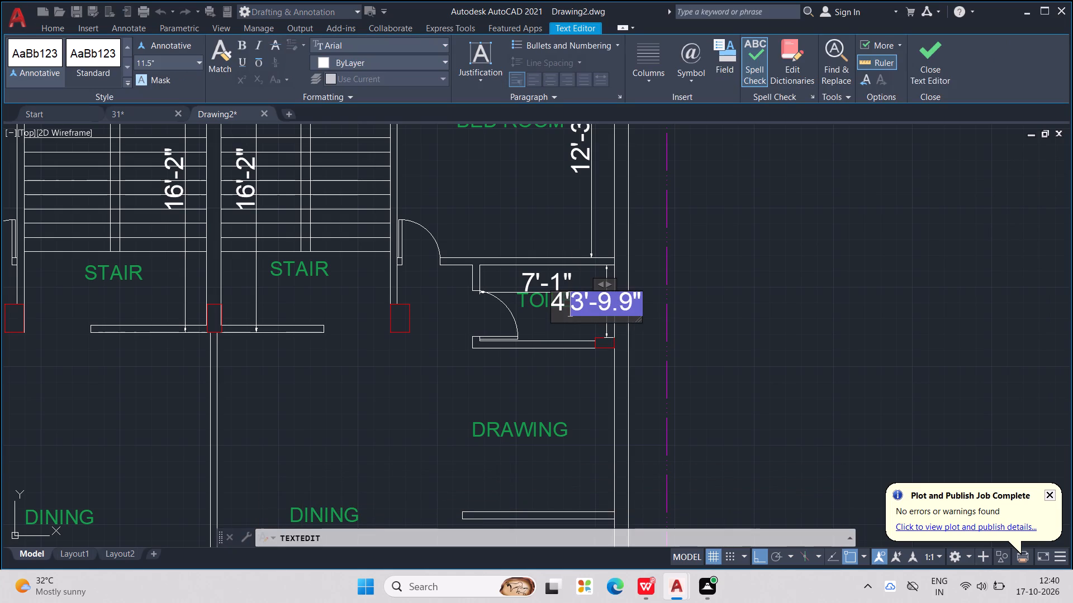
pyautogui.click(638, 296)
pyautogui.press('BackSpace')
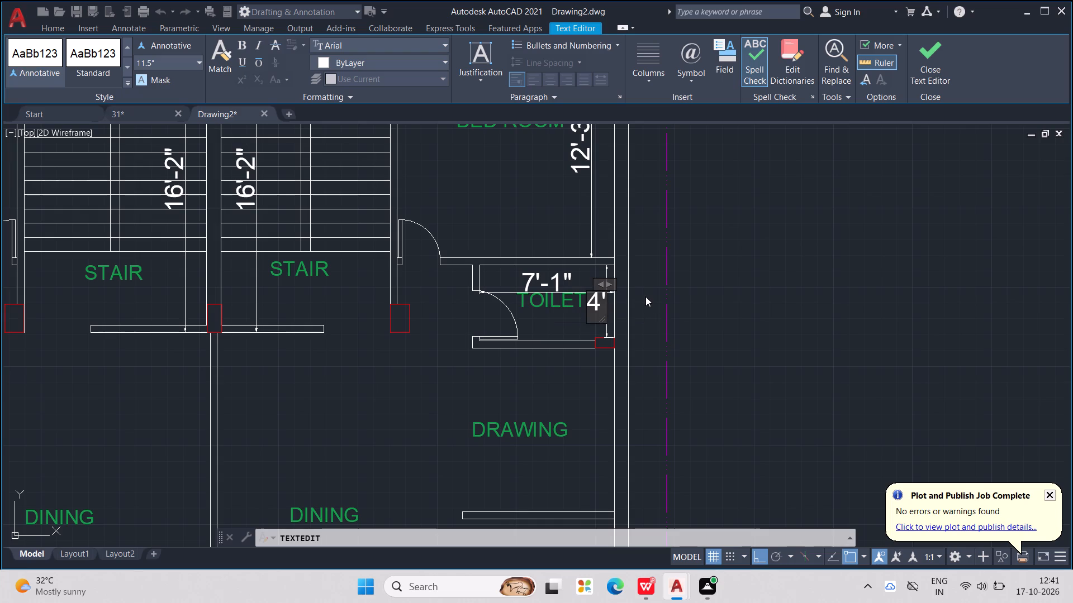
pyautogui.write('=0"')
pyautogui.press('BackSpace')
pyautogui.press('BackSpace')
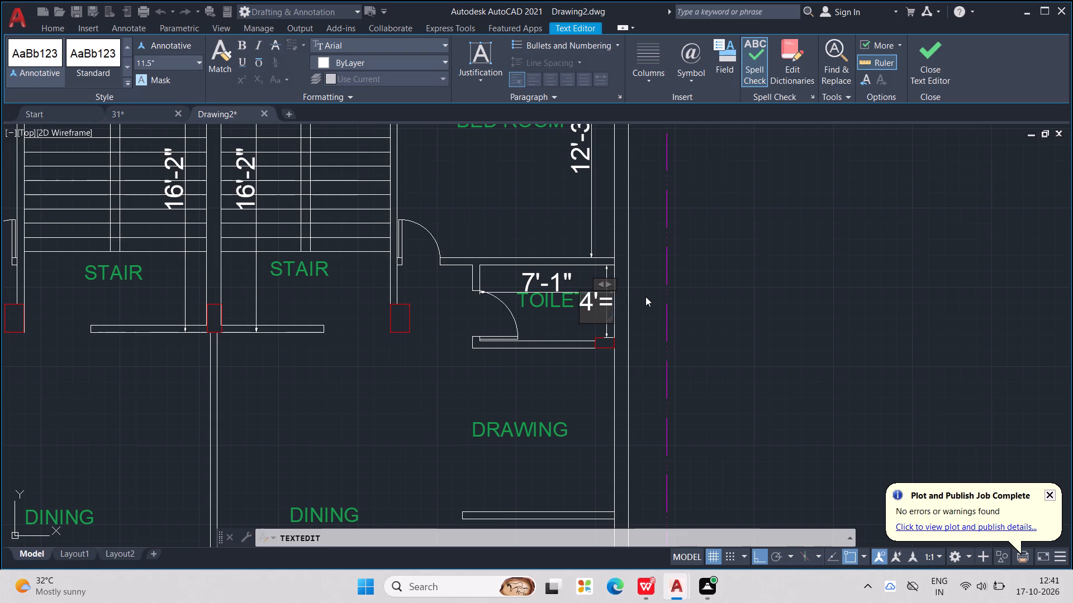
pyautogui.press('BackSpace')
pyautogui.press('-')
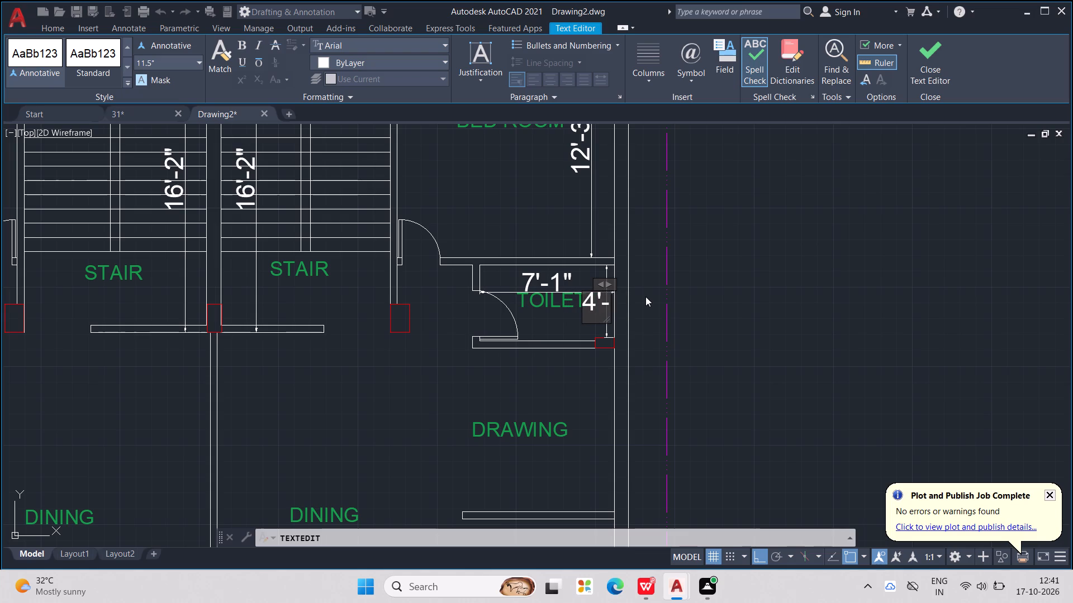
pyautogui.write('0"')
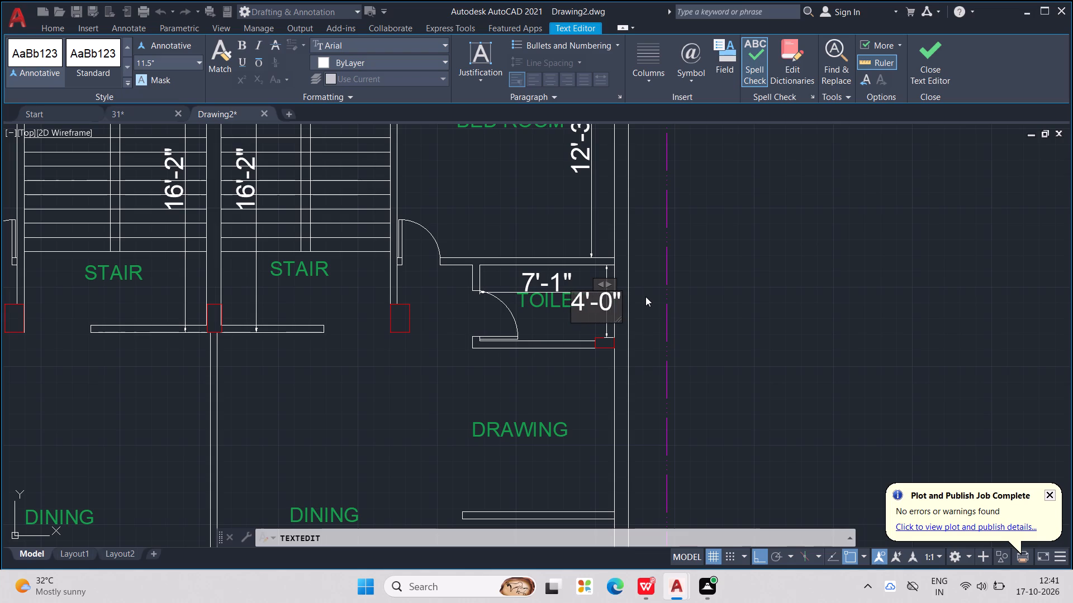
pyautogui.click(721, 276)
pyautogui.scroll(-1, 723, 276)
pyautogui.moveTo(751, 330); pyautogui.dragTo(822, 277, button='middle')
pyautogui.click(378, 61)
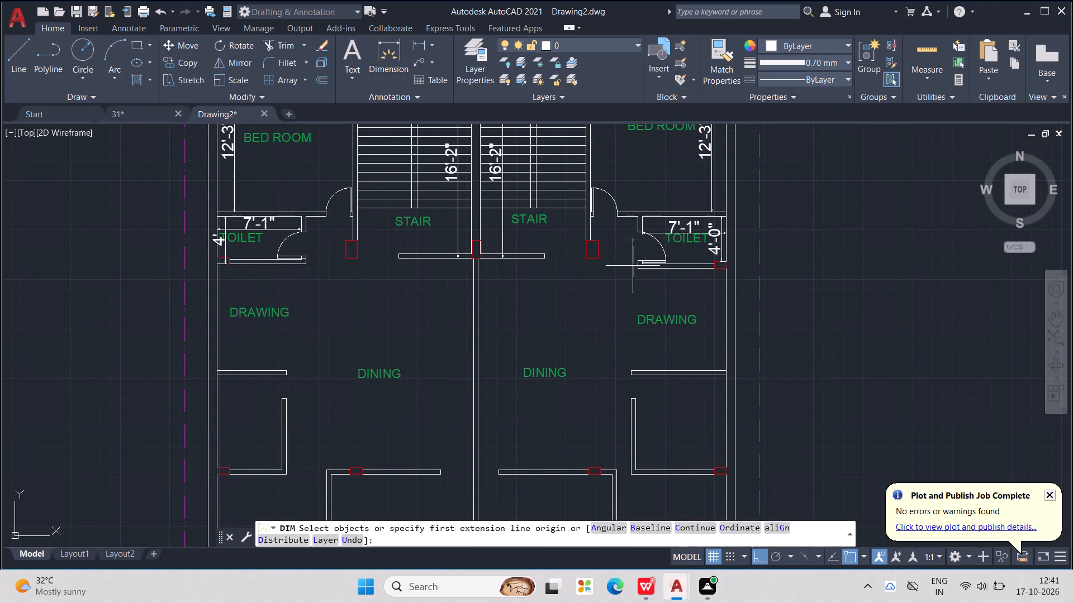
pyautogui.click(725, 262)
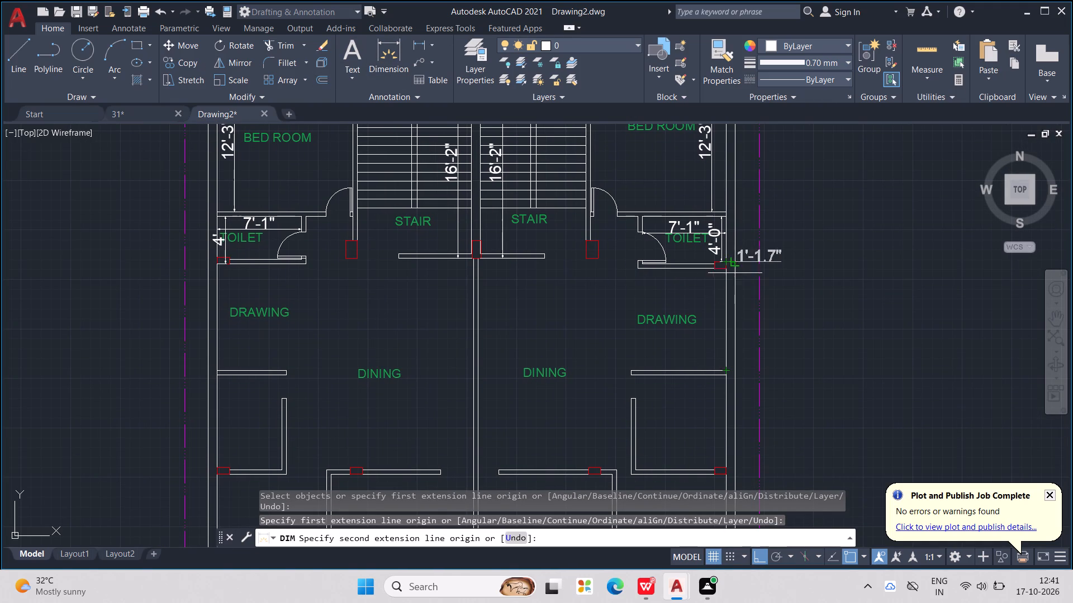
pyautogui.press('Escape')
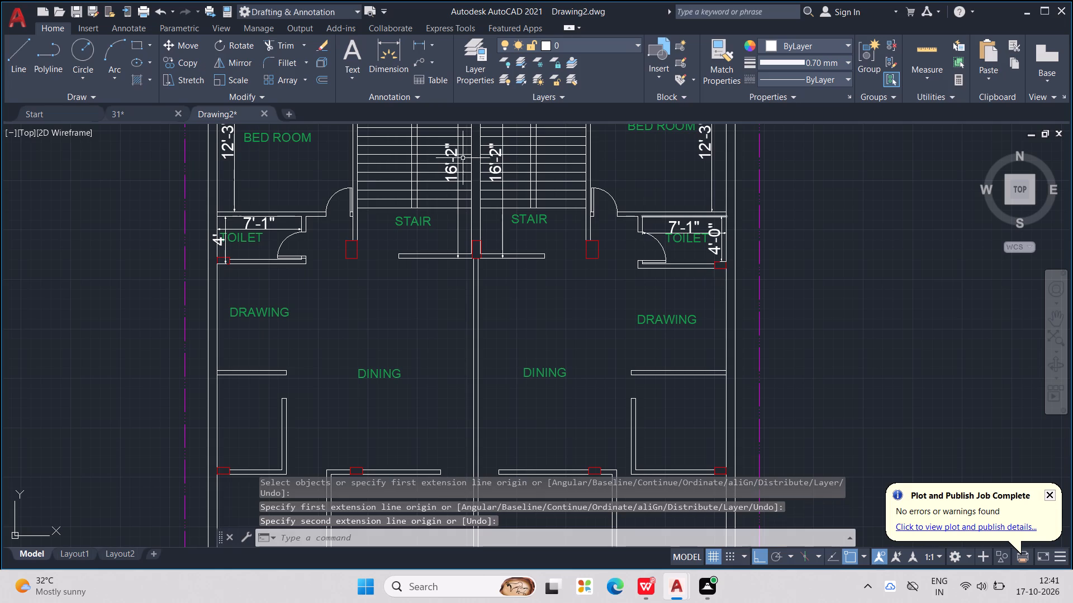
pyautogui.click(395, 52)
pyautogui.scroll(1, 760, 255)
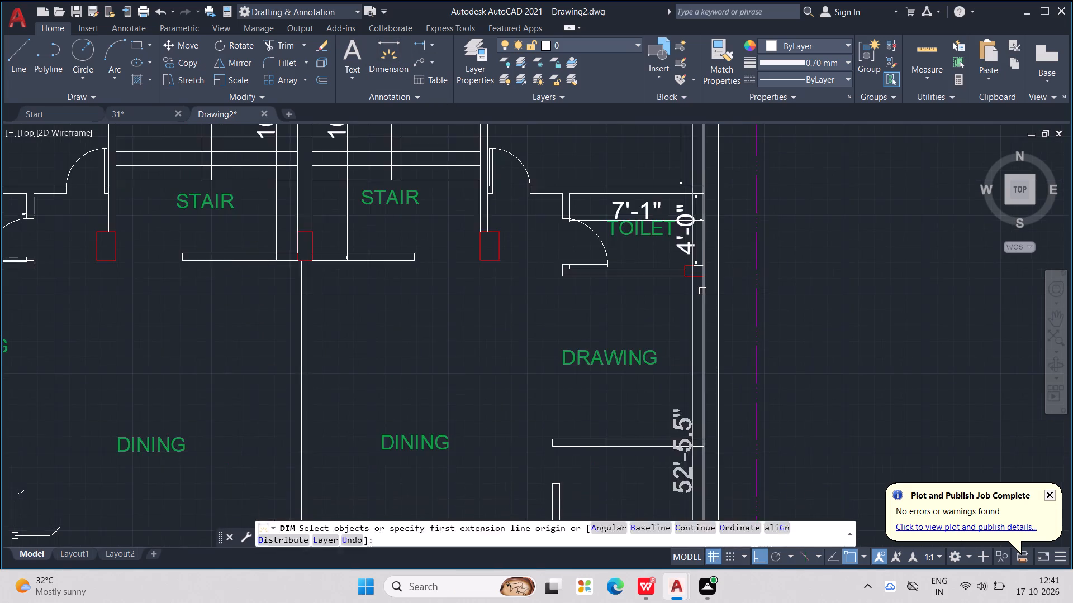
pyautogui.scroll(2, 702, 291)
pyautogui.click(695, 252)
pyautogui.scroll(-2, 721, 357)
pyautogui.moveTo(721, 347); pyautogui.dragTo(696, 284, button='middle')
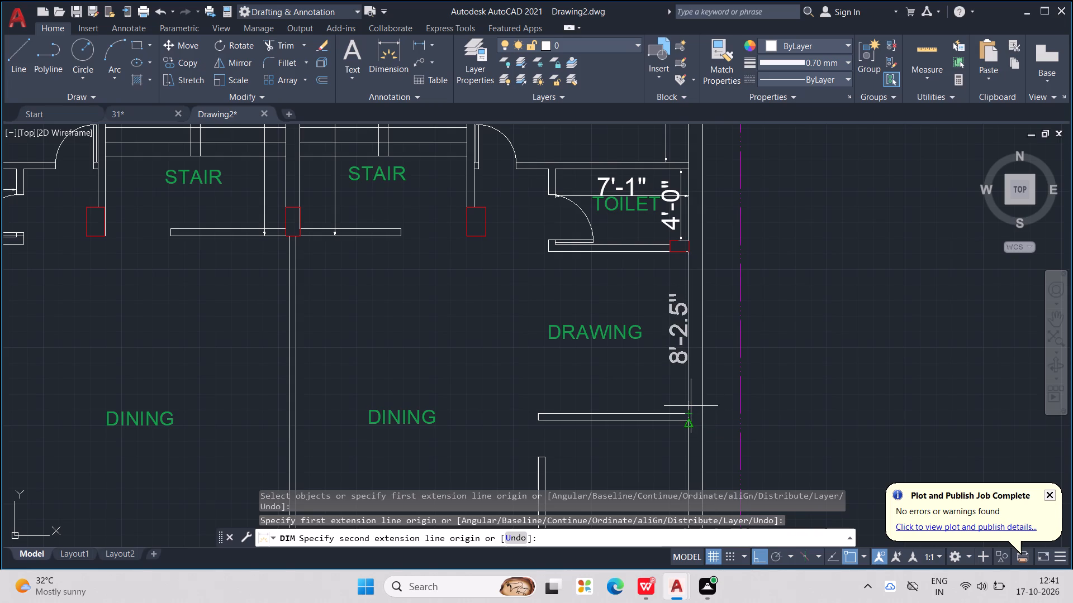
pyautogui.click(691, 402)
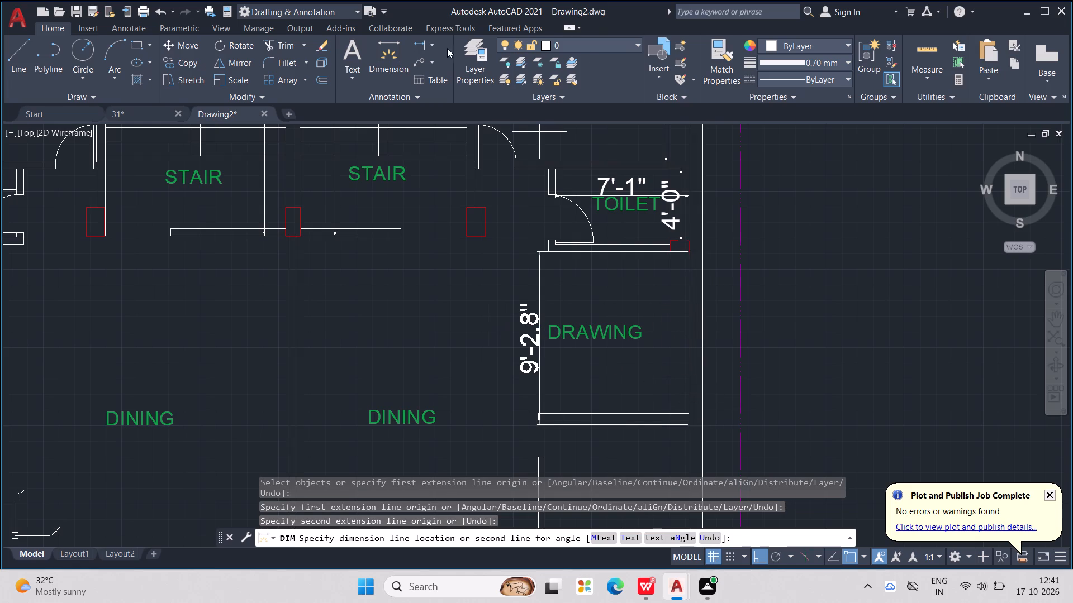
# Dimension 8' vertically from the right toilet column's lower corner down to just above the partition, with the line inside the drawing room's outer wall.
pyautogui.click(389, 51)
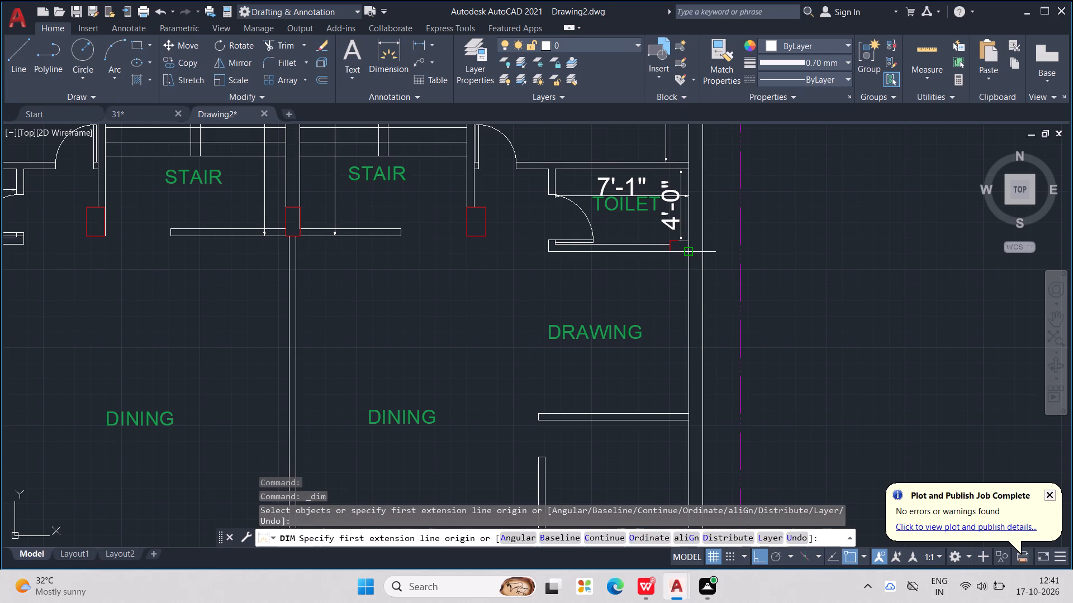
pyautogui.click(688, 248)
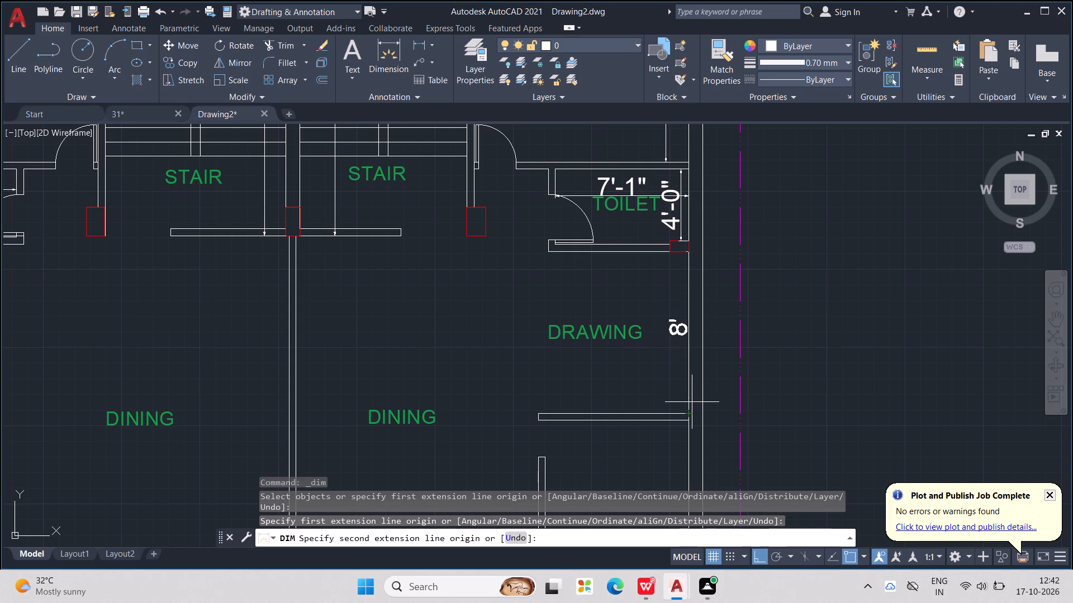
pyautogui.click(692, 402)
pyautogui.click(668, 401)
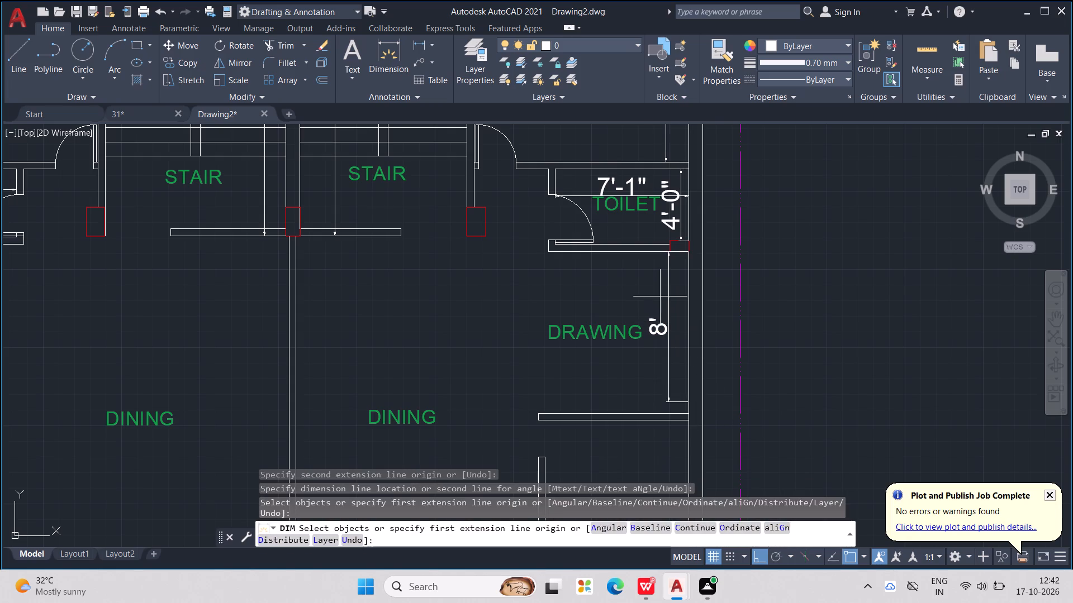
pyautogui.click(667, 283)
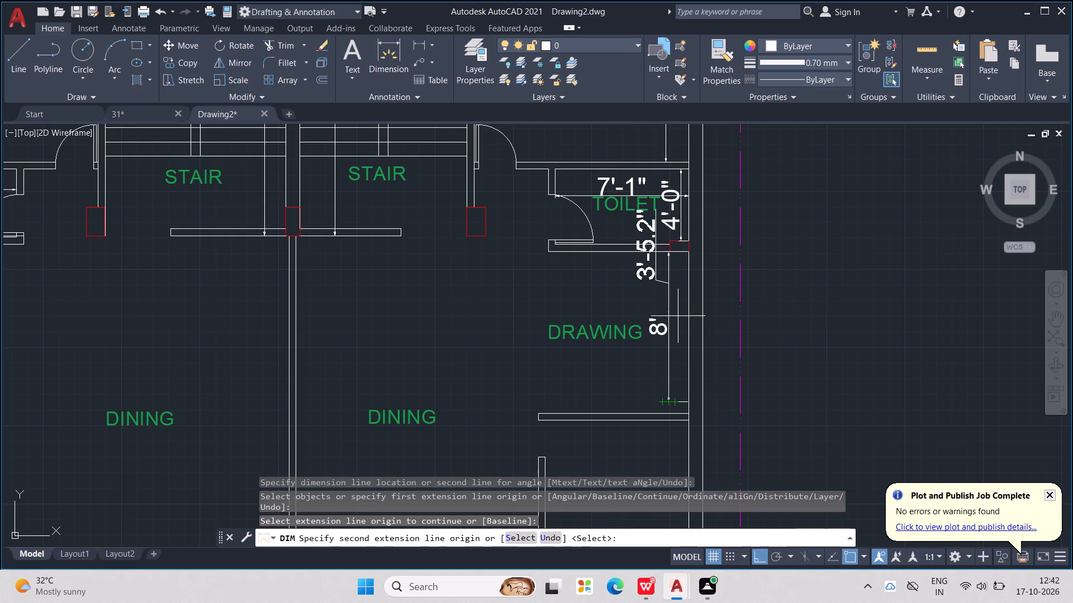
pyautogui.press('Escape')
pyautogui.press('Escape')
pyautogui.press('Escape')
pyautogui.press('Escape')
pyautogui.click(666, 320)
pyautogui.press('Escape')
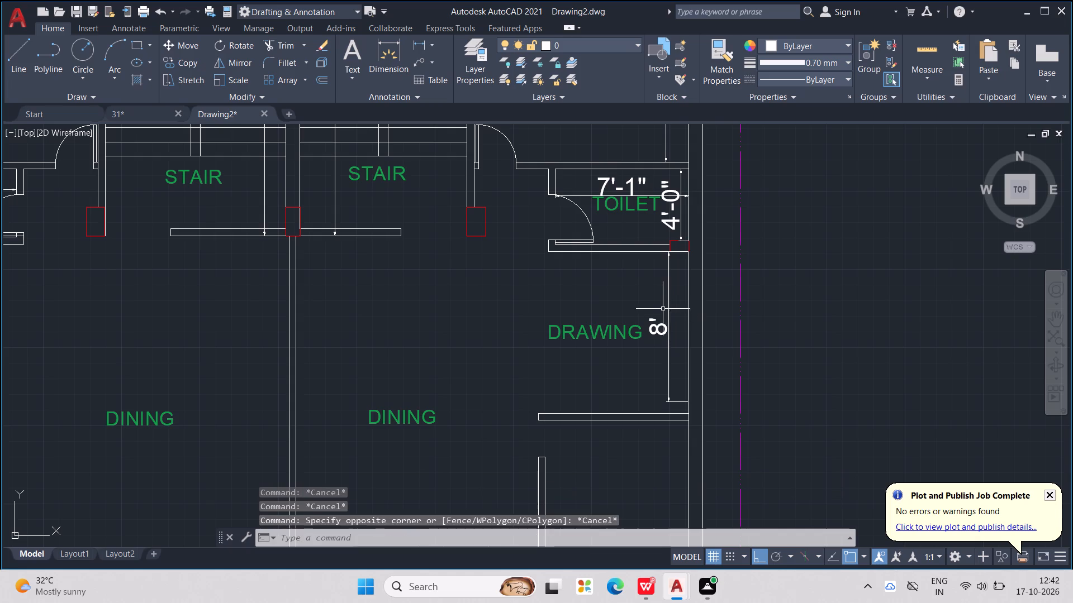
# Shift the right drawing room's 8' dimension slightly downward so it sits between the toilet wall and the partition.
pyautogui.click(663, 326)
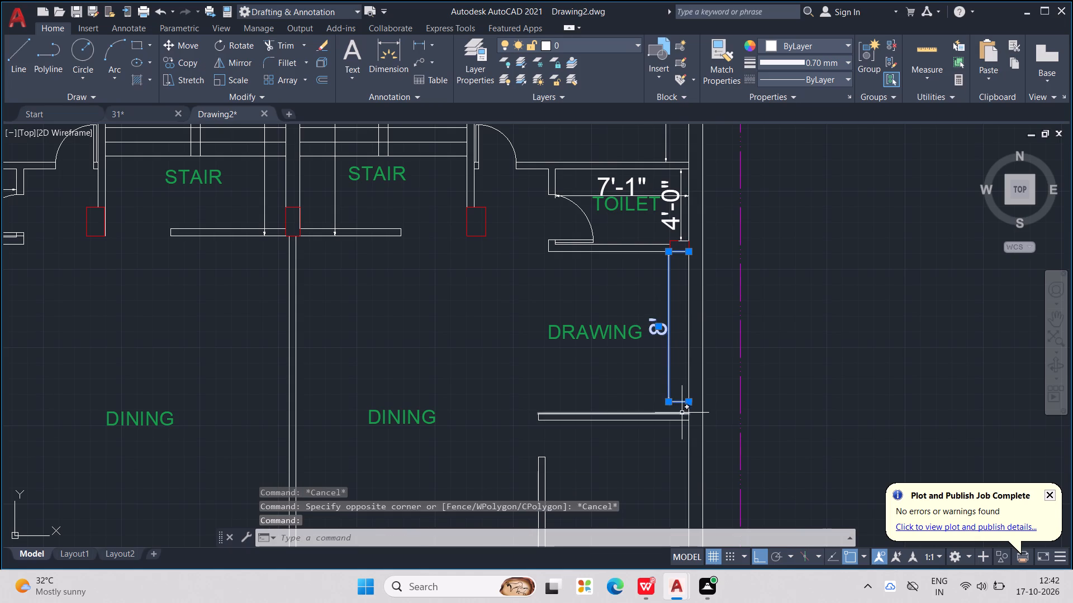
pyautogui.moveTo(672, 401); pyautogui.dragTo(672, 408)
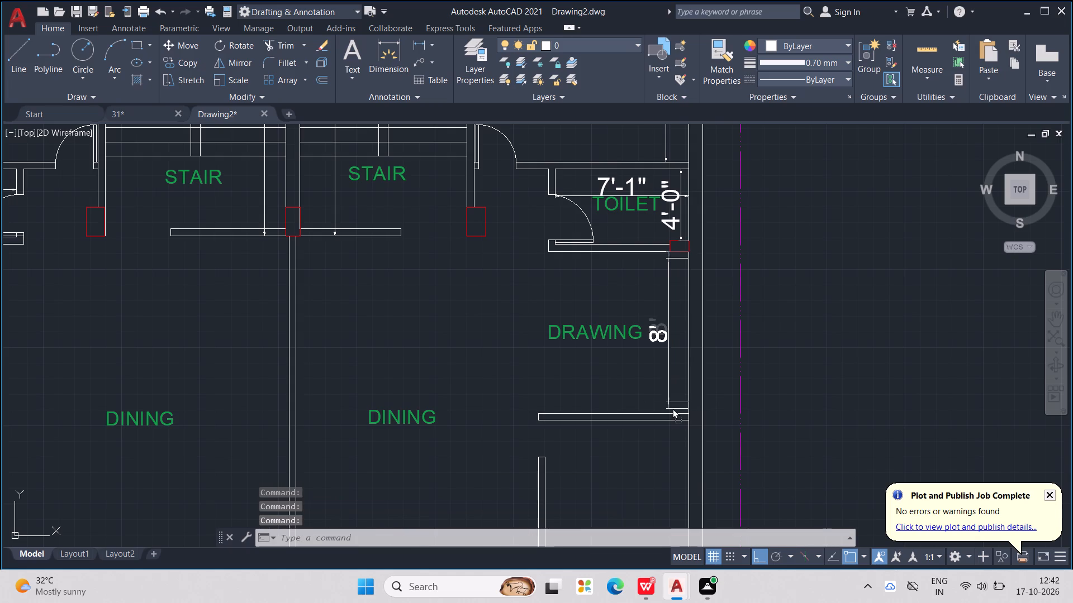
pyautogui.moveTo(672, 408); pyautogui.dragTo(672, 407)
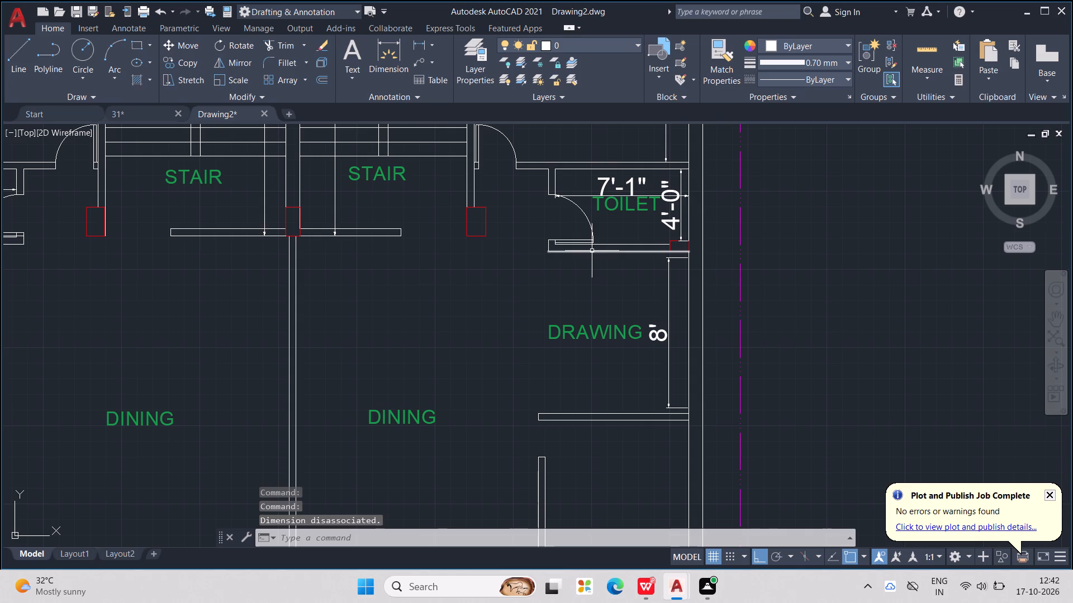
# Copy the left unit's DRAWING label into the small walled space below the drawing room's partition.
pyautogui.scroll(-2, 592, 255)
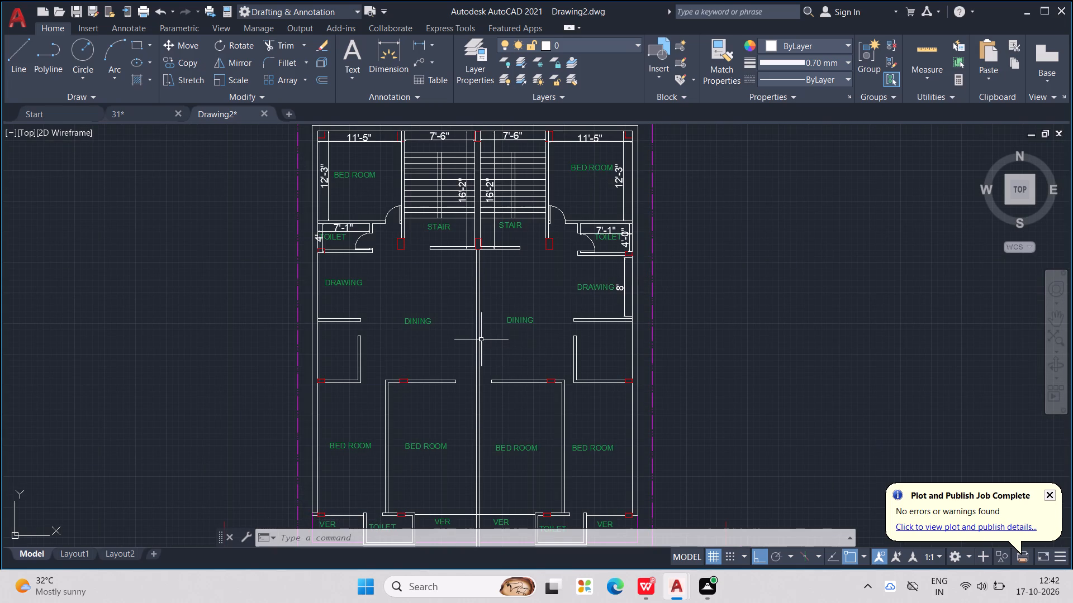
pyautogui.scroll(-1, 480, 339)
pyautogui.moveTo(477, 339); pyautogui.dragTo(589, 345, button='middle')
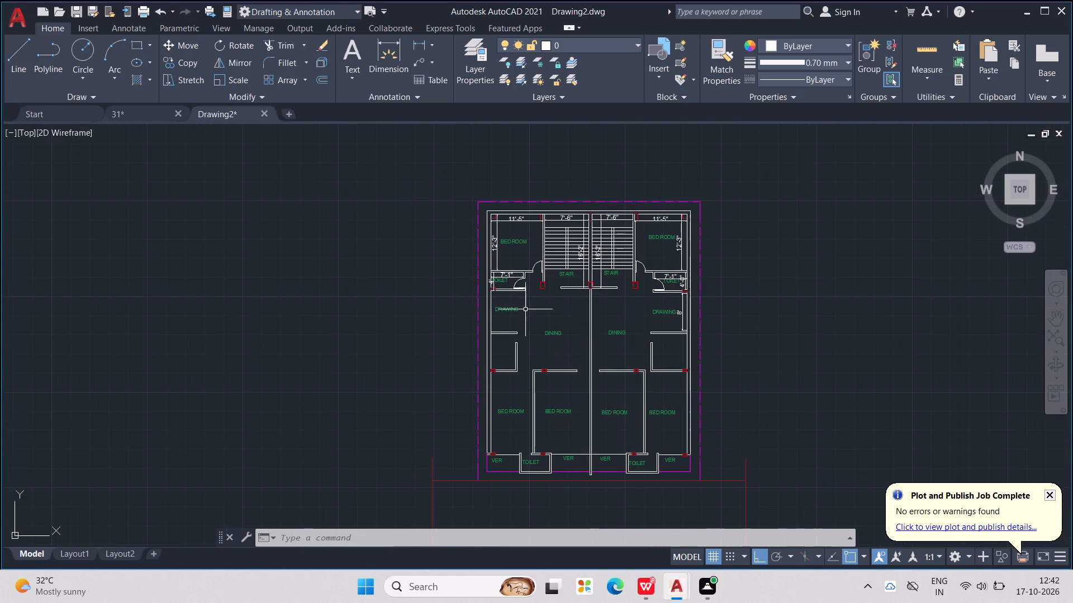
pyautogui.click(515, 309)
pyautogui.hotkey('ctrl', 'c')
pyautogui.hotkey('ctrl', 'v')
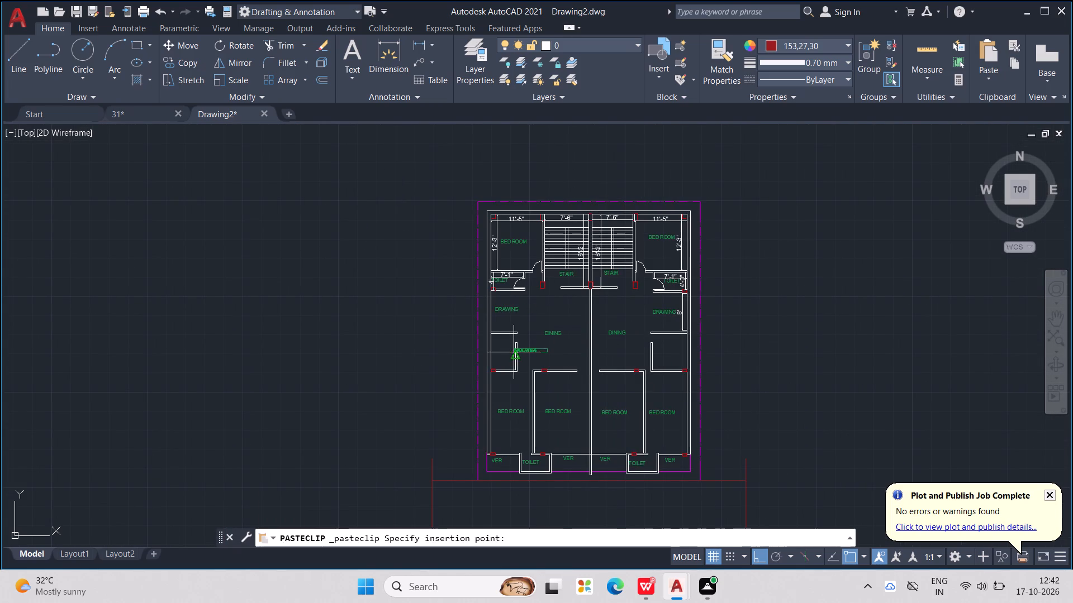
pyautogui.scroll(3, 513, 357)
pyautogui.click(433, 362)
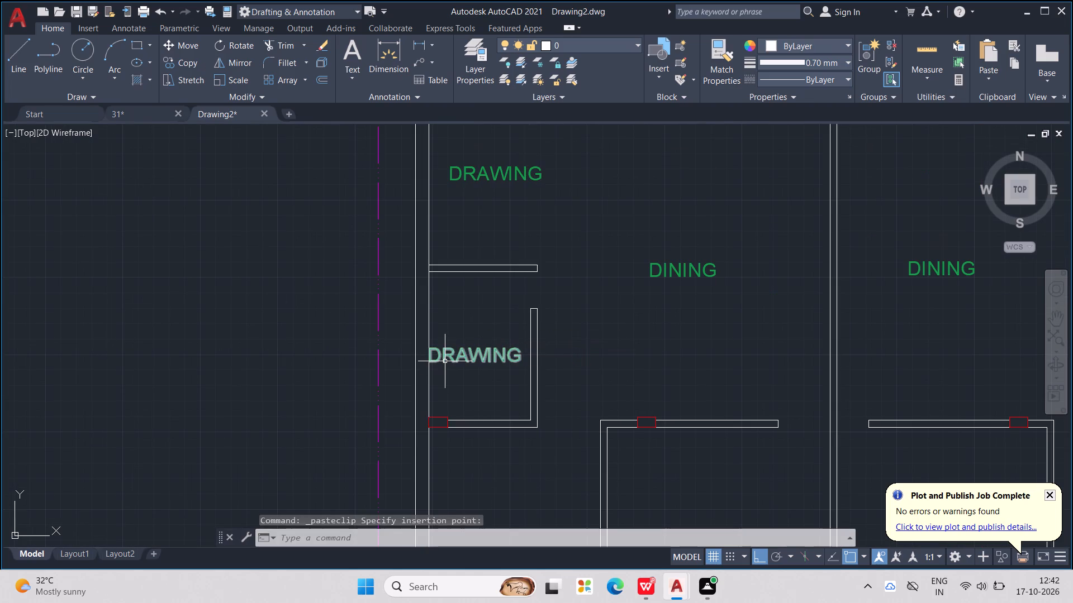
# Rotate the copied DRAWING label 90° counterclockwise and position it vertically in the middle of the left unit's small walled space.
pyautogui.click(445, 361)
pyautogui.write('RO')
pyautogui.press('Return')
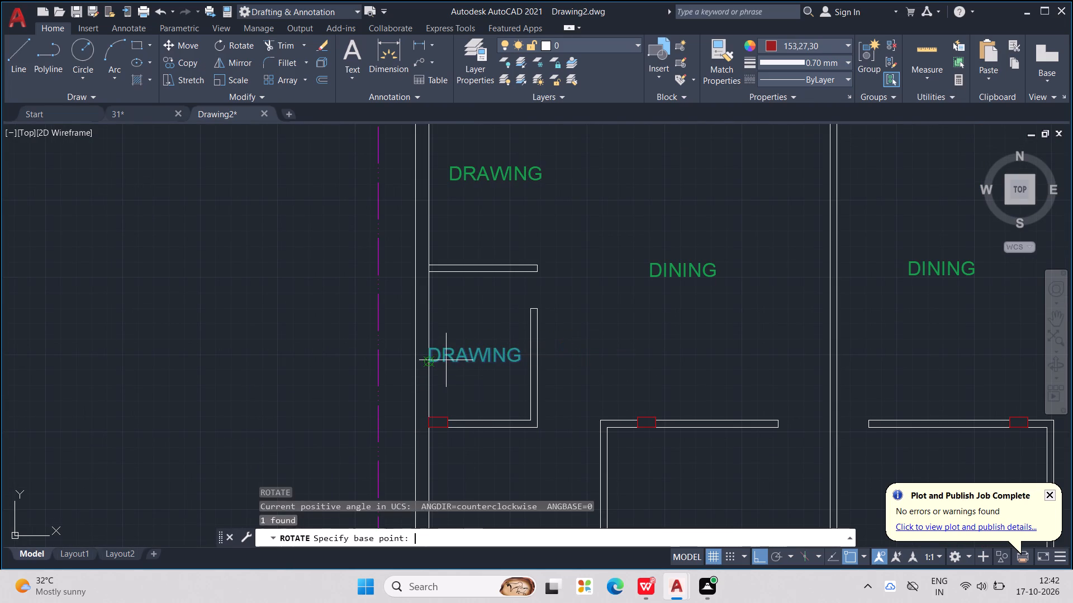
pyautogui.click(452, 360)
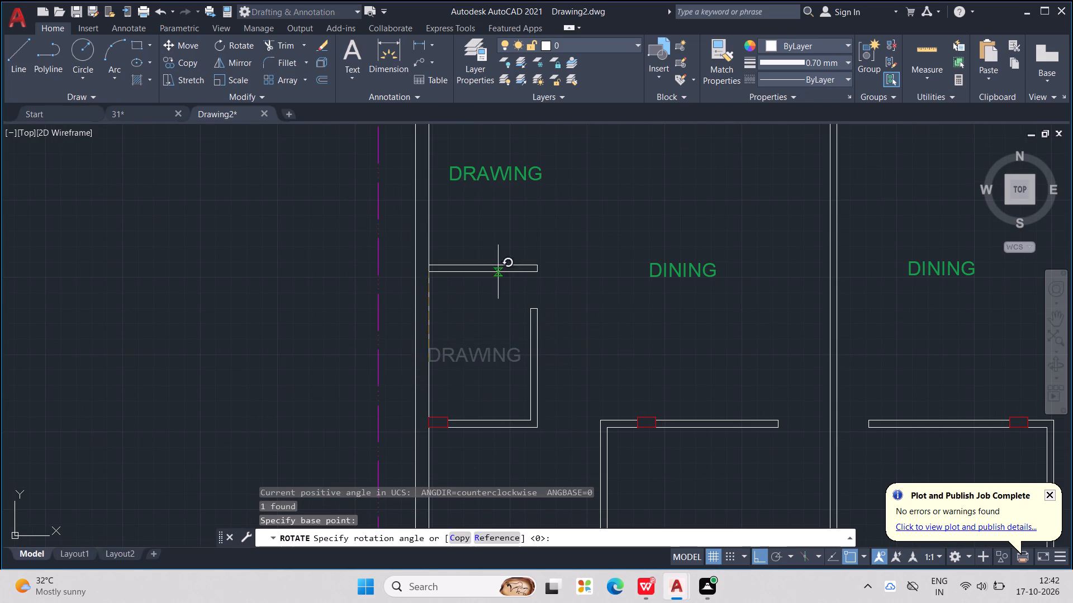
pyautogui.click(433, 231)
pyautogui.click(420, 293)
pyautogui.moveTo(421, 295); pyautogui.dragTo(432, 318)
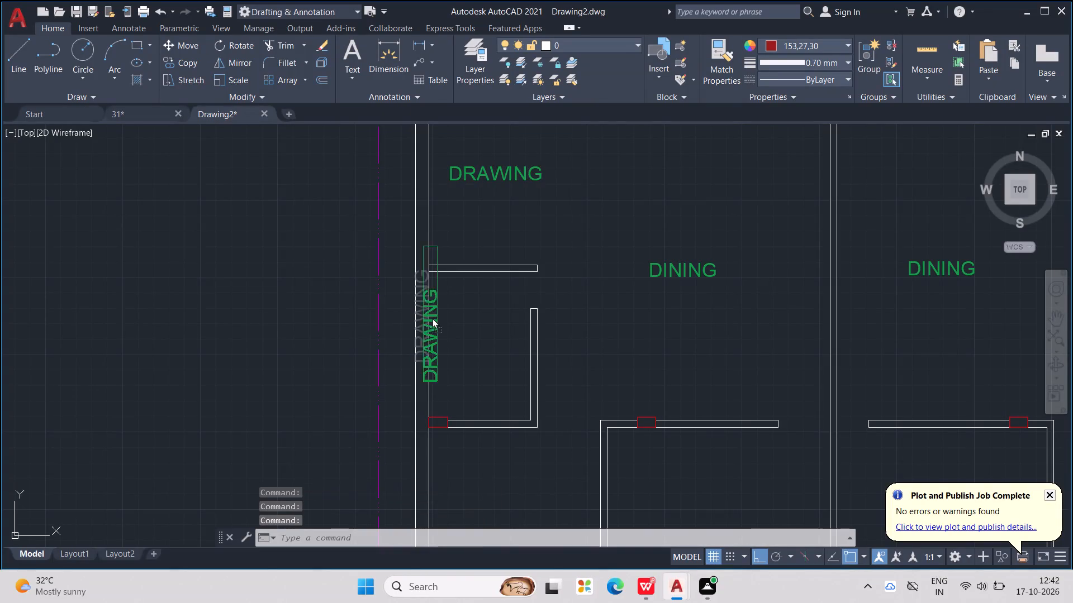
pyautogui.moveTo(432, 318); pyautogui.dragTo(485, 341)
# Copy the vertical DRAWING label into the mirrored small walled space of the right unit.
pyautogui.click(477, 340)
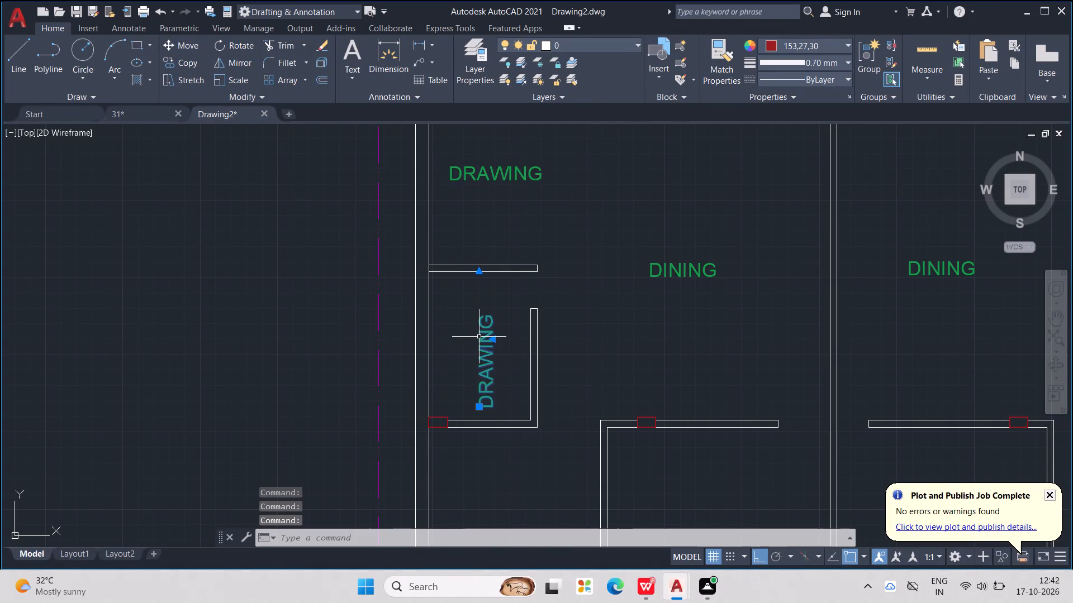
pyautogui.hotkey('ctrl', 'c')
pyautogui.hotkey('ctrl', 'v')
pyautogui.scroll(-1, 579, 398)
pyautogui.moveTo(580, 398); pyautogui.dragTo(531, 359, button='middle')
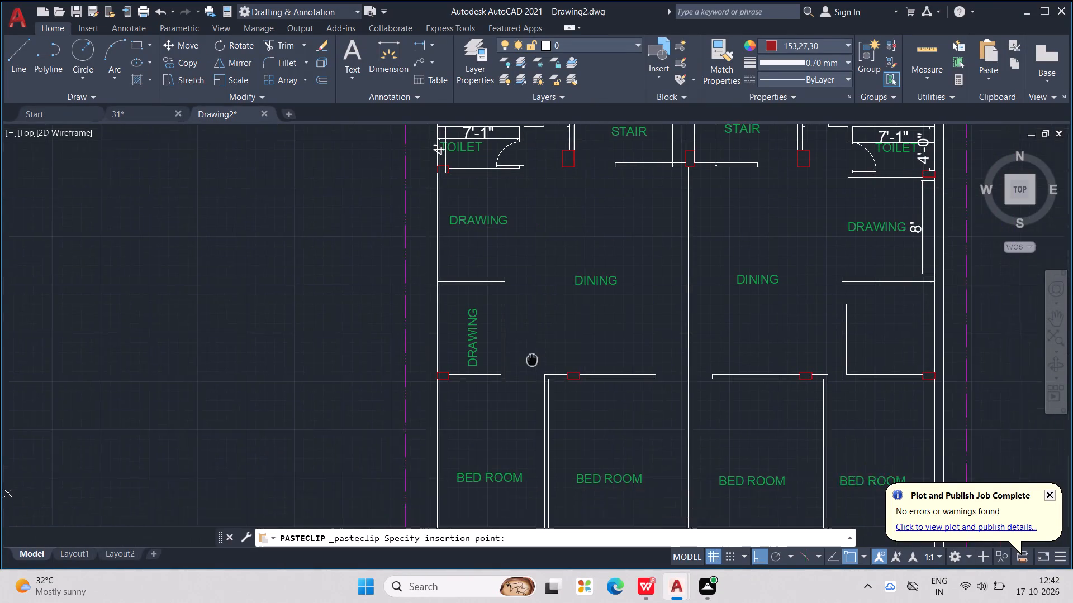
pyautogui.moveTo(531, 359); pyautogui.dragTo(520, 348, button='middle')
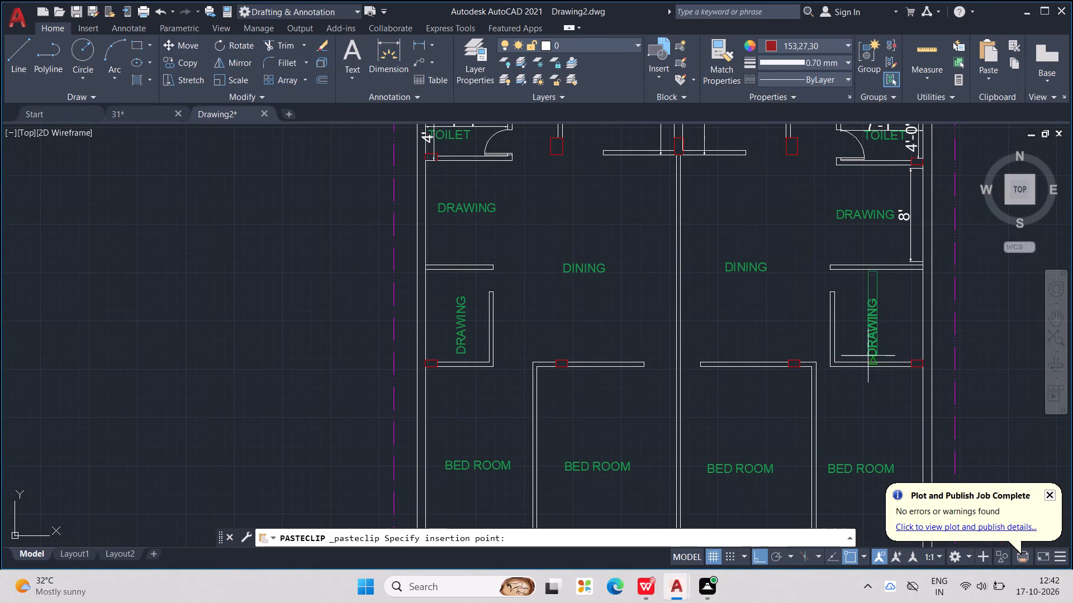
pyautogui.click(866, 356)
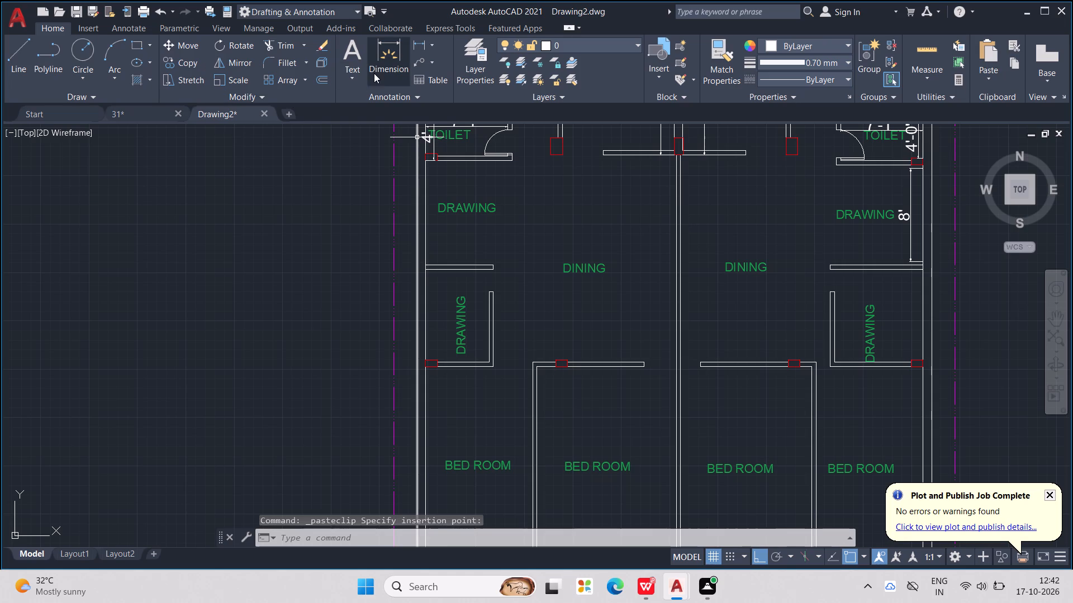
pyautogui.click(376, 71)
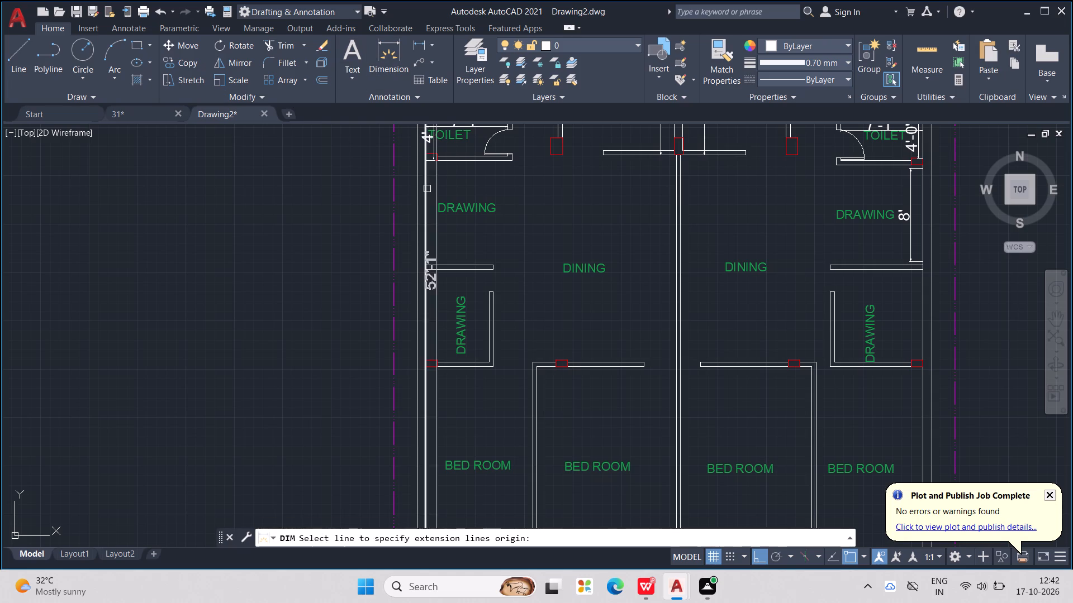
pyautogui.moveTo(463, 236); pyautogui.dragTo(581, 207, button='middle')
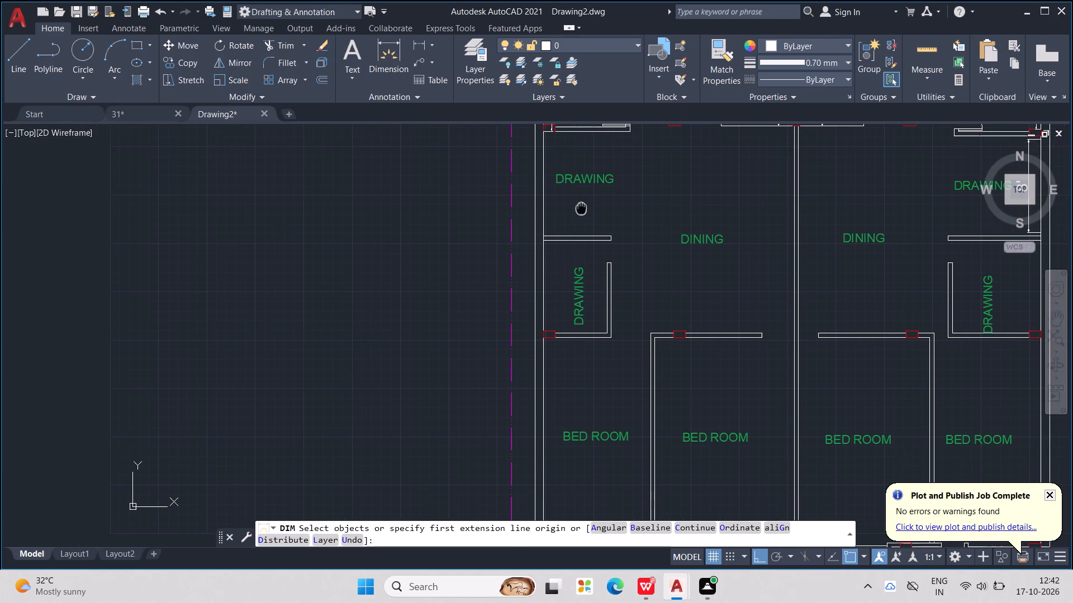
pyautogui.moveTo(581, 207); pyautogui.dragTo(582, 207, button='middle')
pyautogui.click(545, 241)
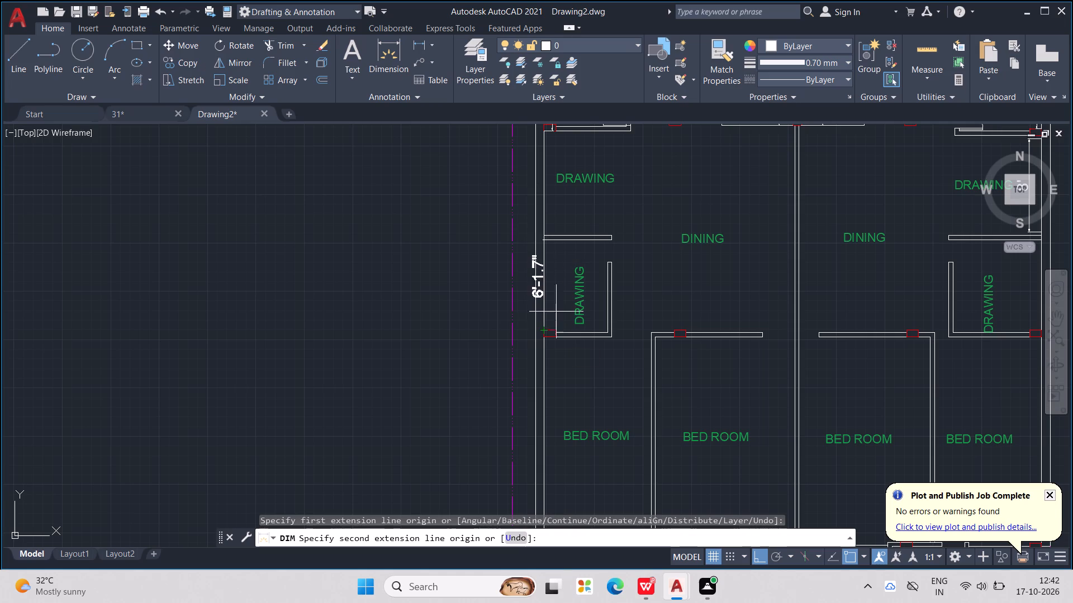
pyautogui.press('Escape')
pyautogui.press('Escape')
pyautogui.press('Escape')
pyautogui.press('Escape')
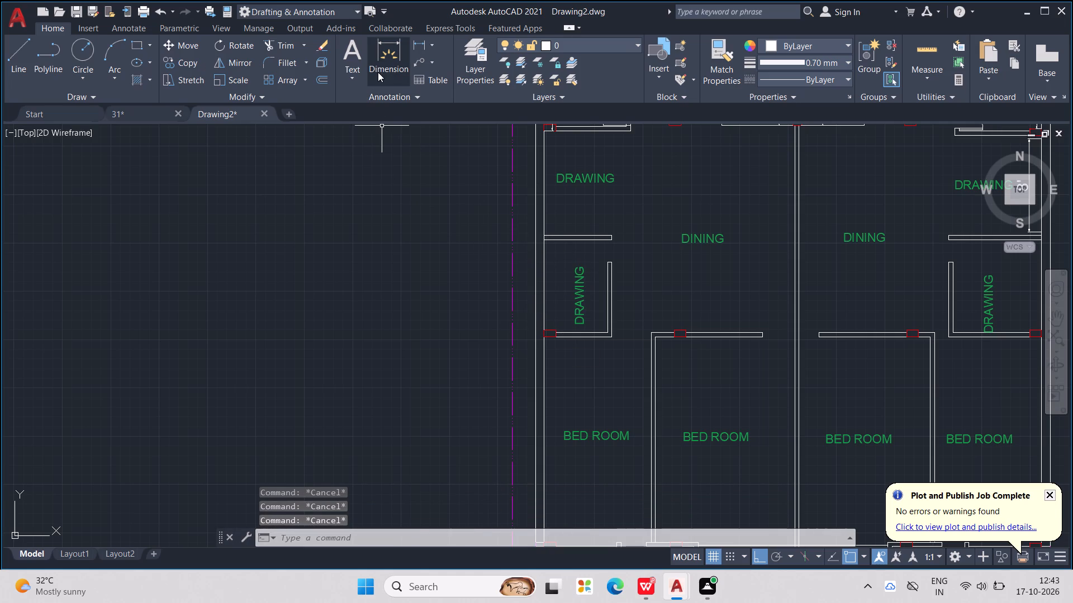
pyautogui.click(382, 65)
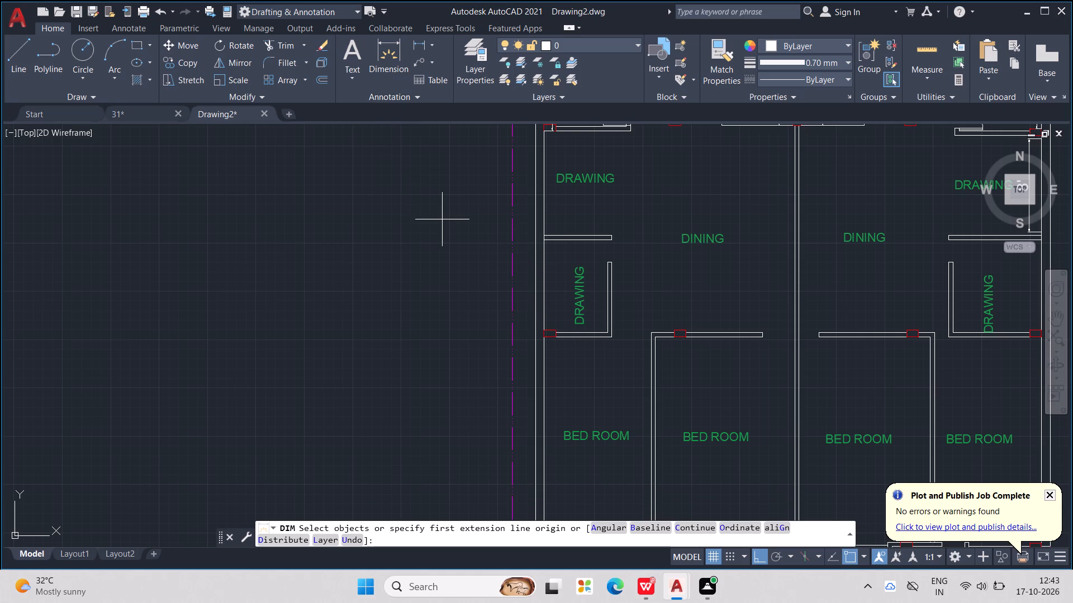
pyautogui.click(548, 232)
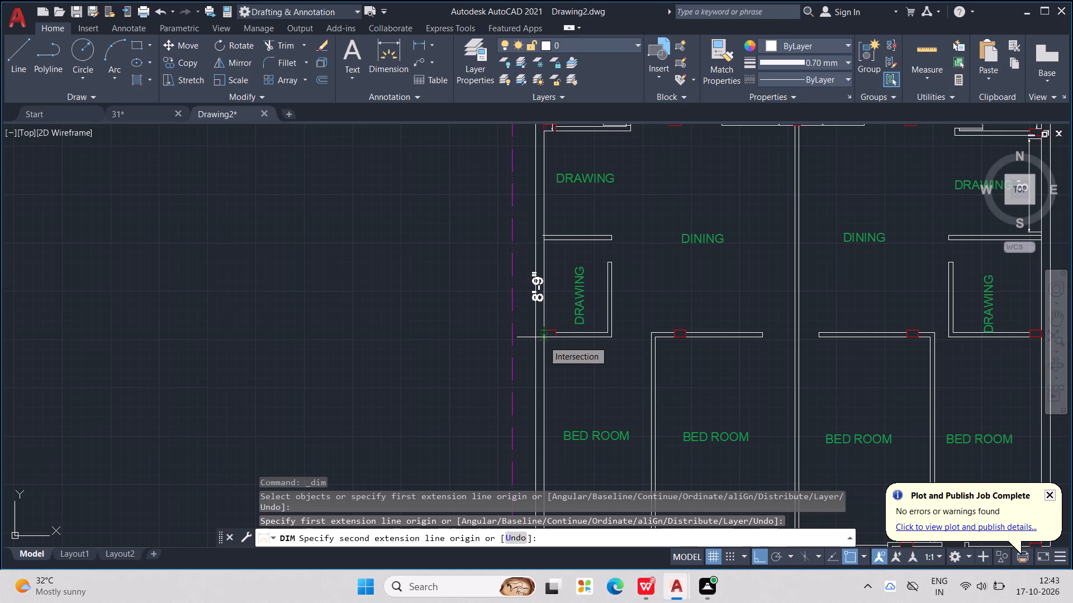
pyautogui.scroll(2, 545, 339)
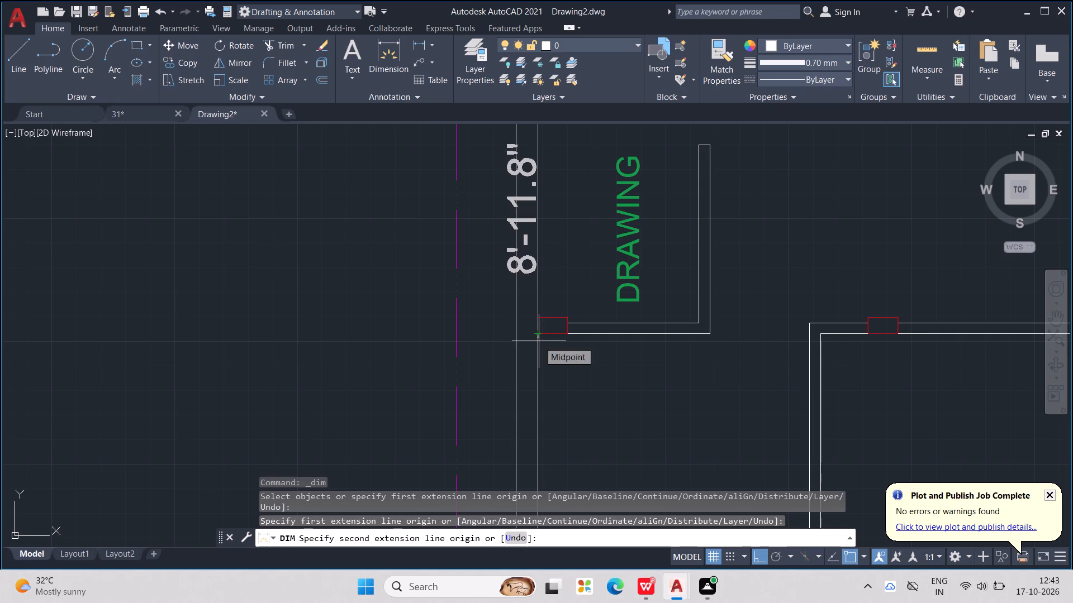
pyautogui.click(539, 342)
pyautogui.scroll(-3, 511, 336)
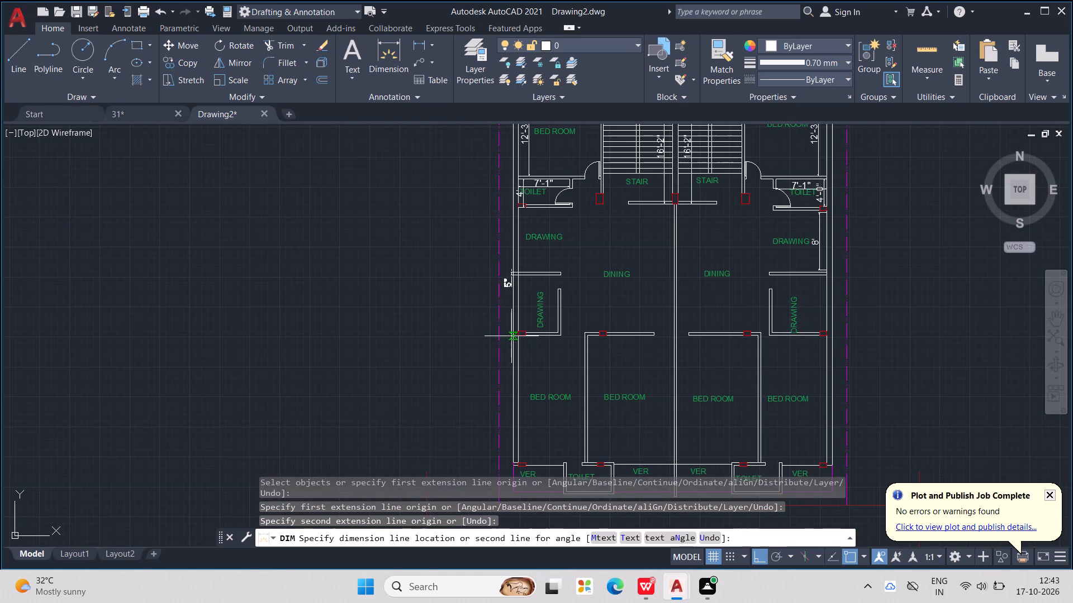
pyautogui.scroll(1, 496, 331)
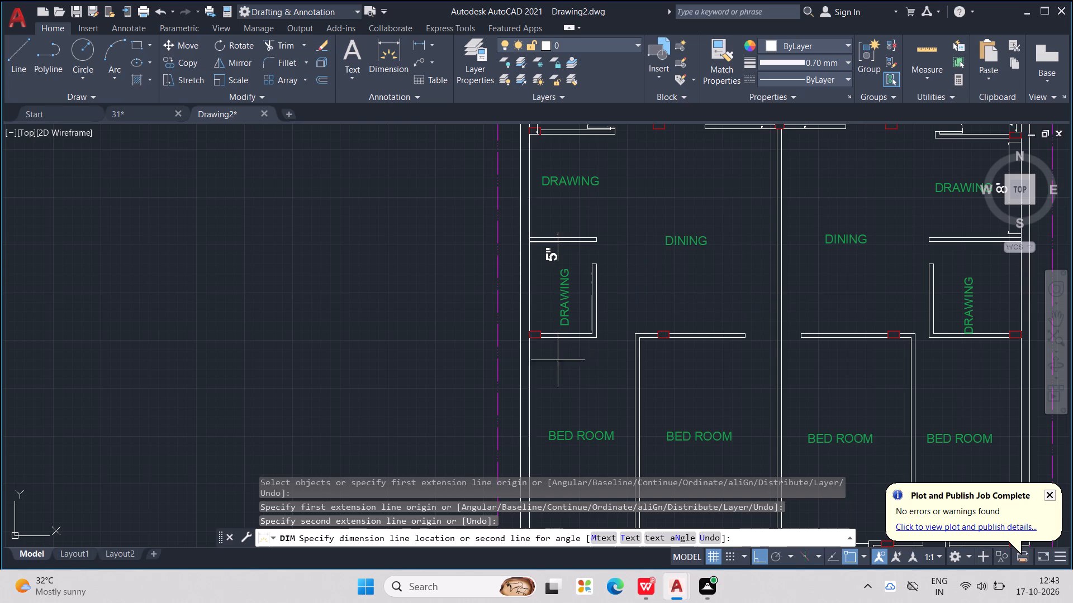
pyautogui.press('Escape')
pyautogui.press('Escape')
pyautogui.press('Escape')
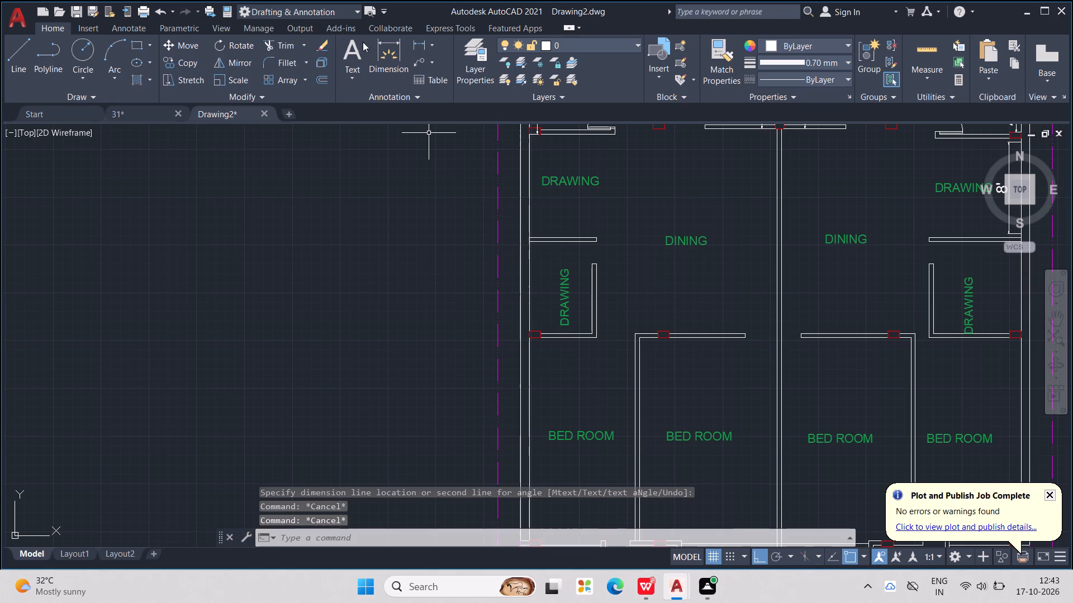
# Add a vertical dimension inside the left unit's small walled space, from the partition's upper corner to the outer corner of its bottom wall.
pyautogui.click(403, 56)
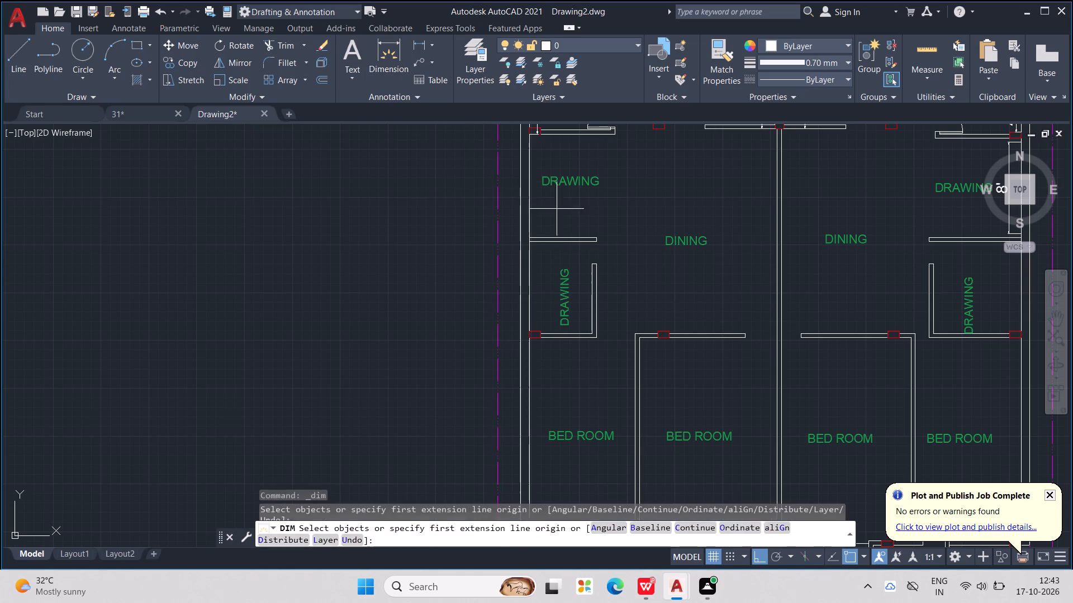
pyautogui.scroll(4, 547, 238)
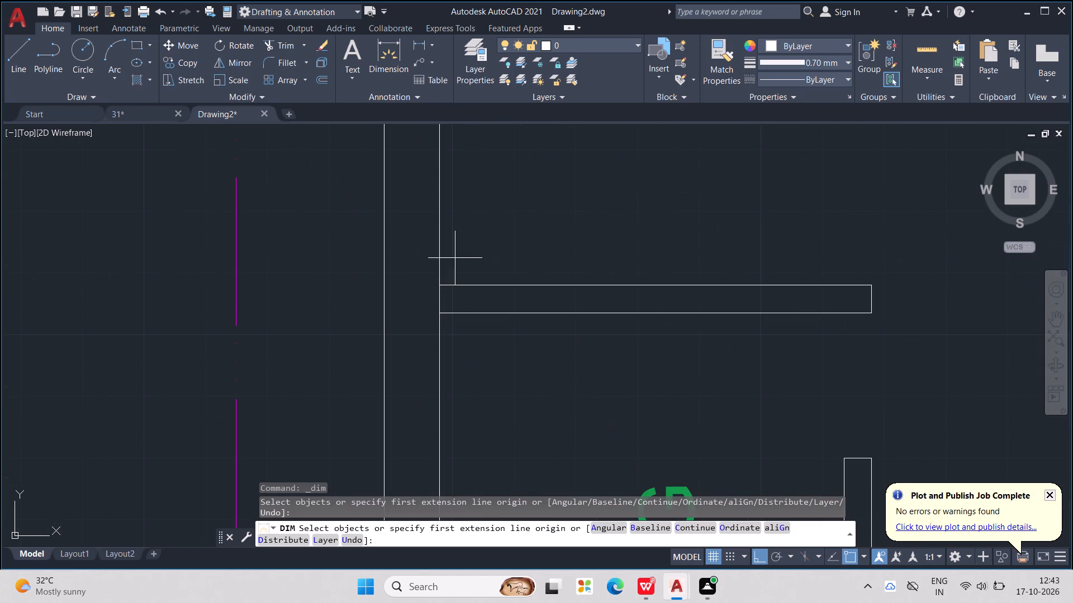
pyautogui.click(437, 289)
pyautogui.scroll(-3, 449, 272)
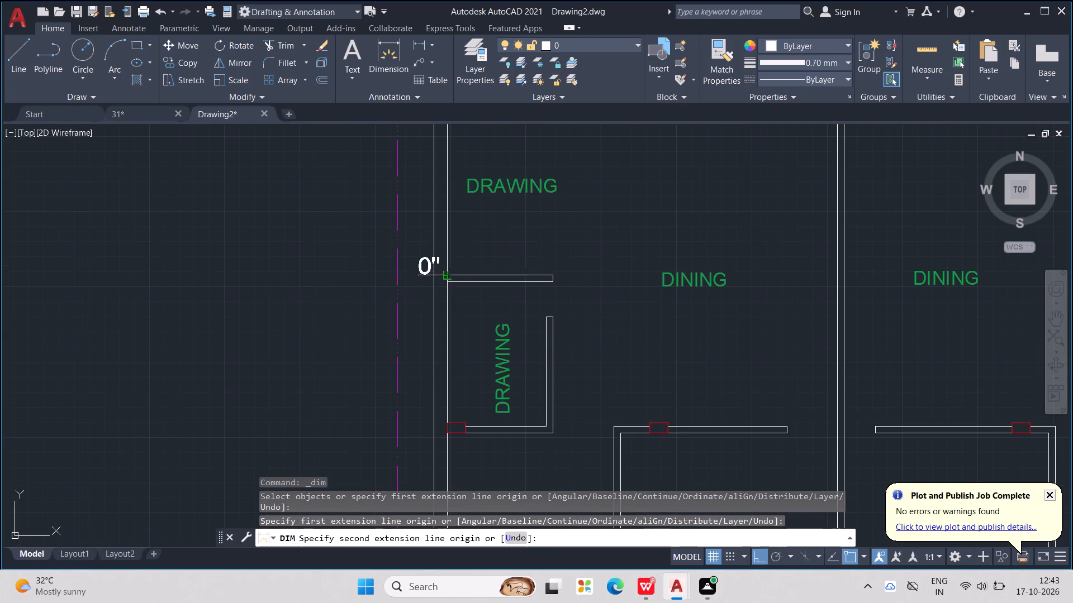
pyautogui.moveTo(465, 418); pyautogui.dragTo(473, 408, button='middle')
pyautogui.scroll(2, 462, 422)
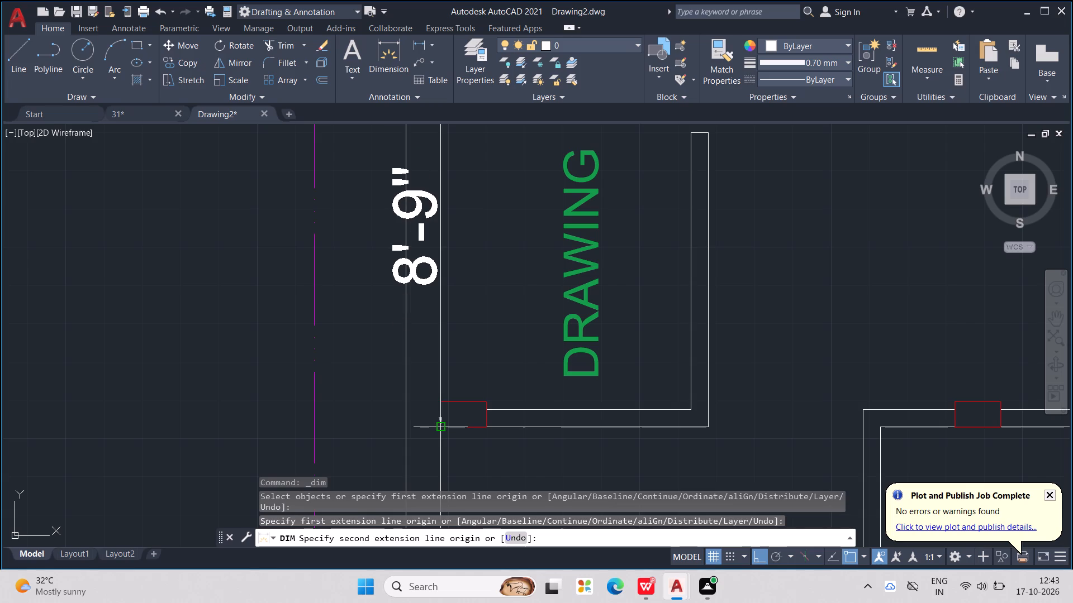
pyautogui.scroll(-2, 440, 425)
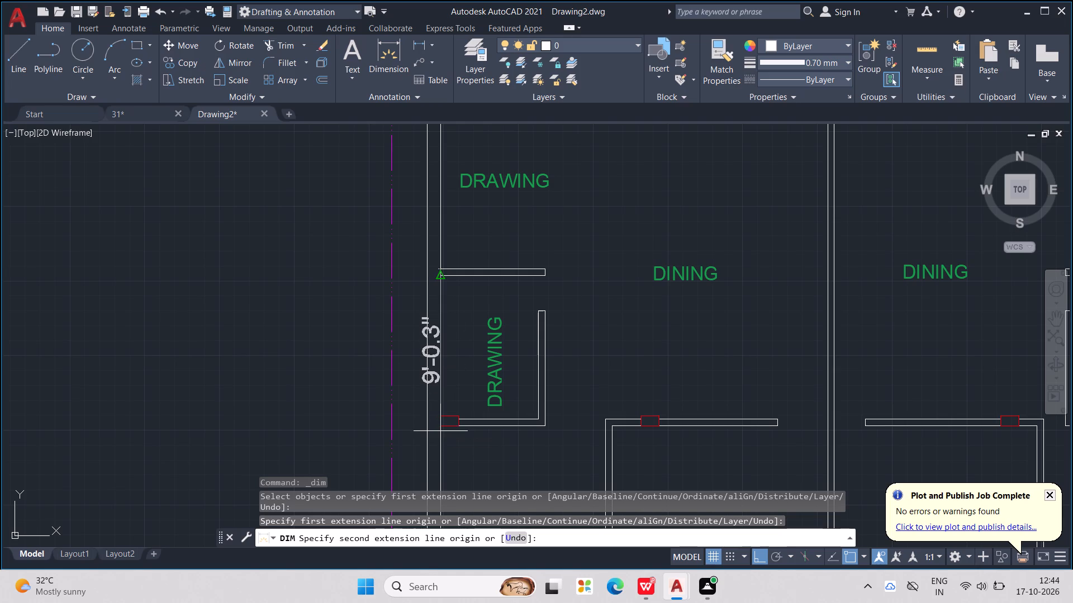
pyautogui.scroll(2, 440, 431)
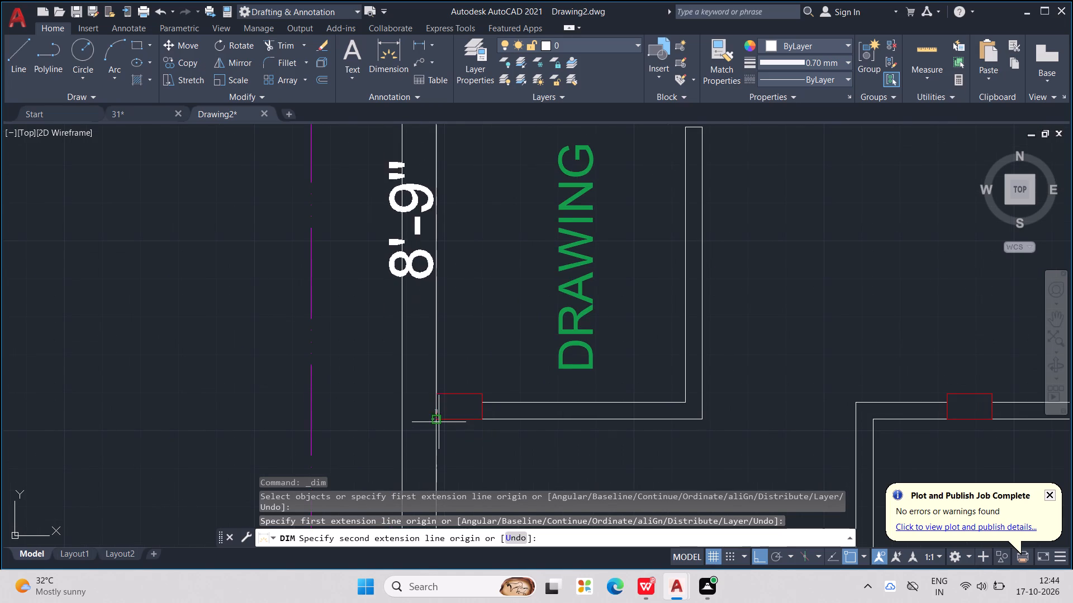
pyautogui.moveTo(441, 420); pyautogui.dragTo(495, 425, button='middle')
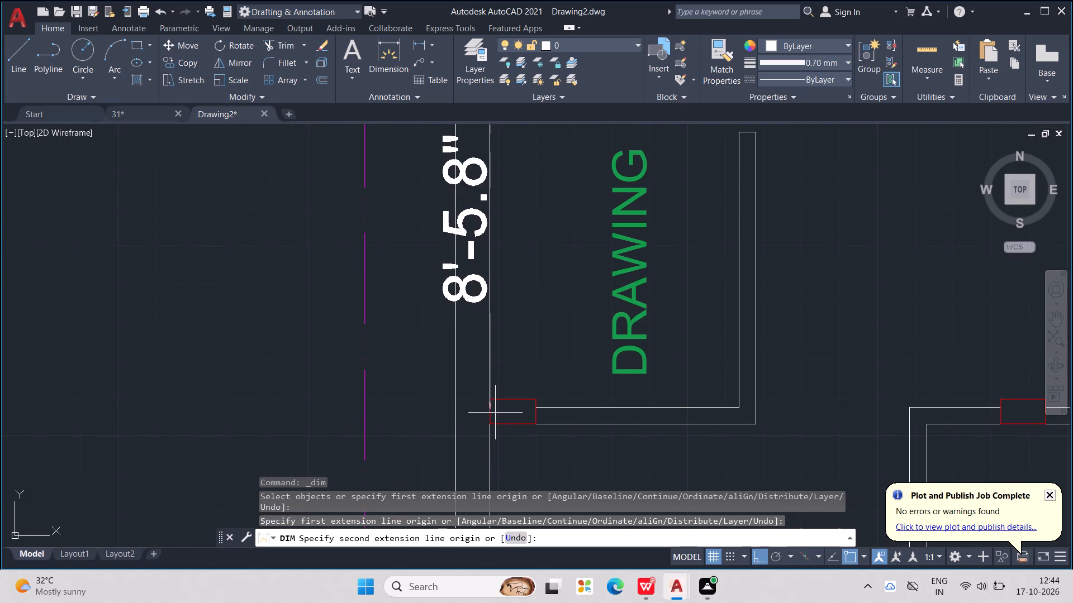
pyautogui.click(491, 424)
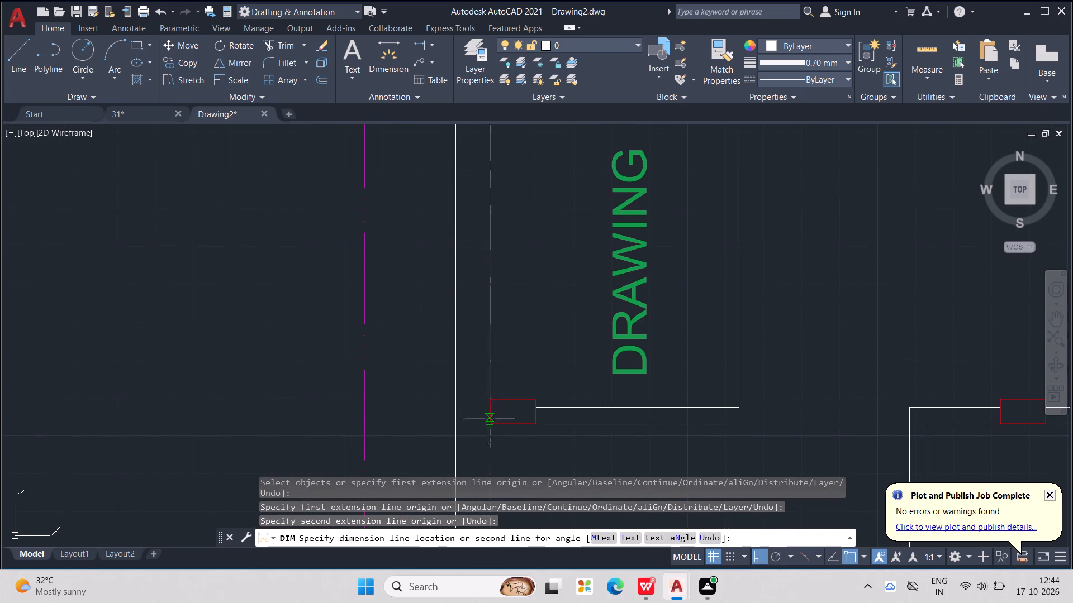
pyautogui.scroll(-3, 488, 415)
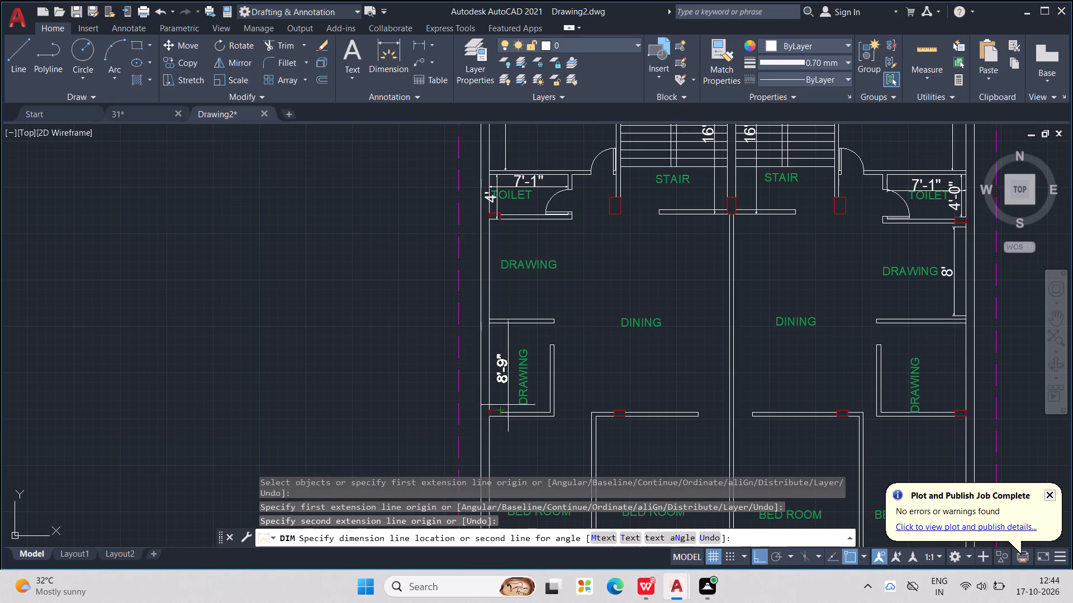
pyautogui.click(510, 395)
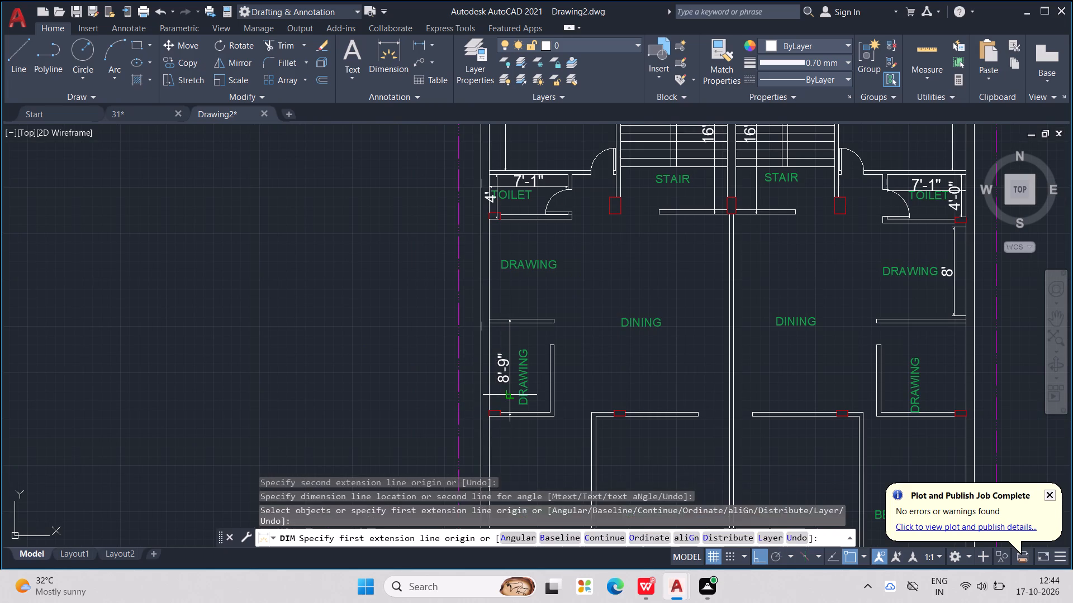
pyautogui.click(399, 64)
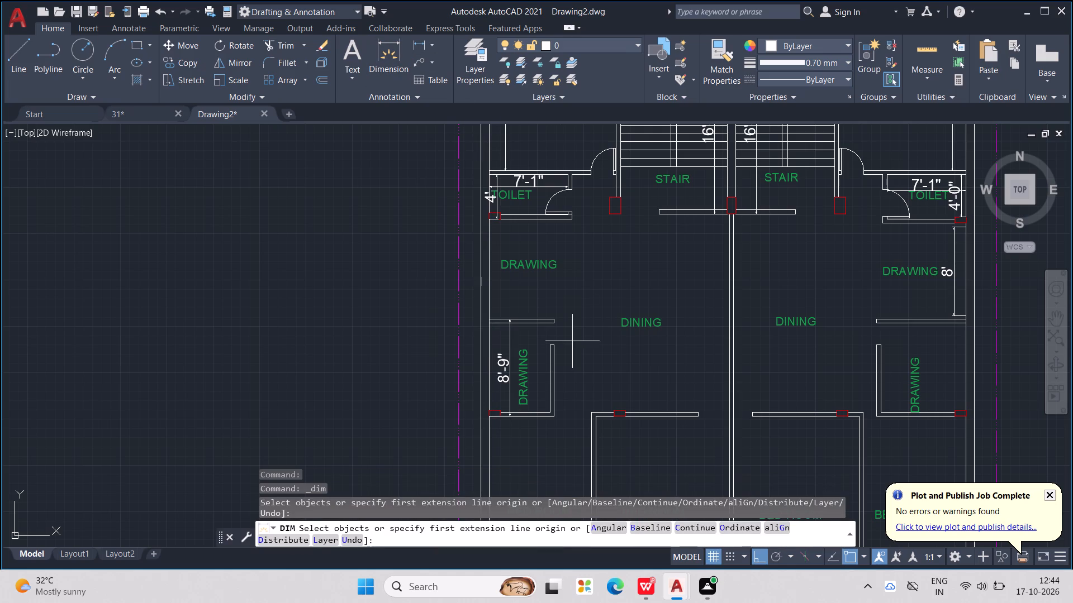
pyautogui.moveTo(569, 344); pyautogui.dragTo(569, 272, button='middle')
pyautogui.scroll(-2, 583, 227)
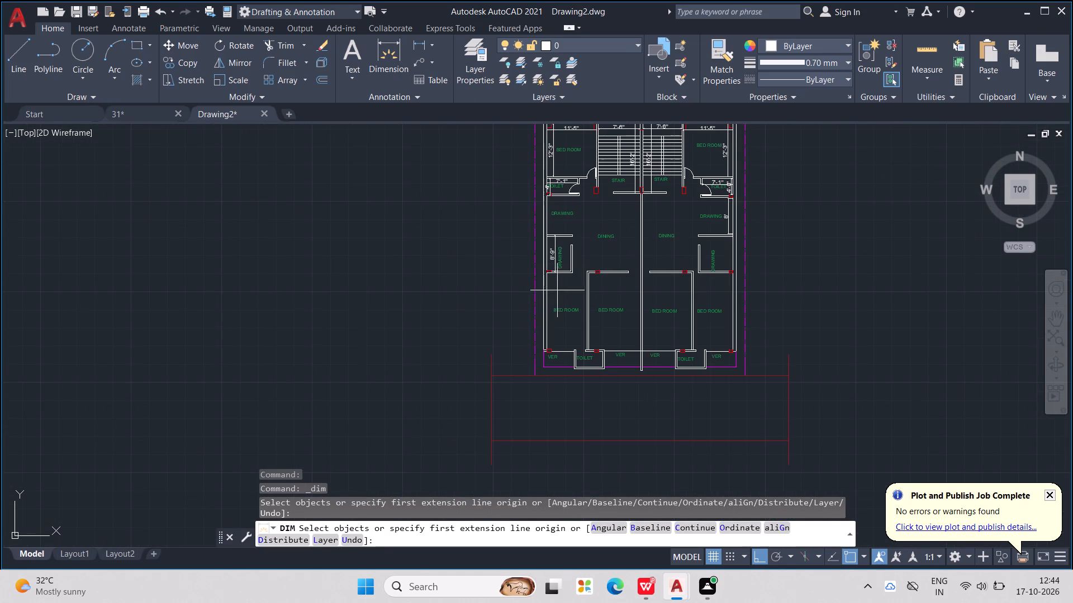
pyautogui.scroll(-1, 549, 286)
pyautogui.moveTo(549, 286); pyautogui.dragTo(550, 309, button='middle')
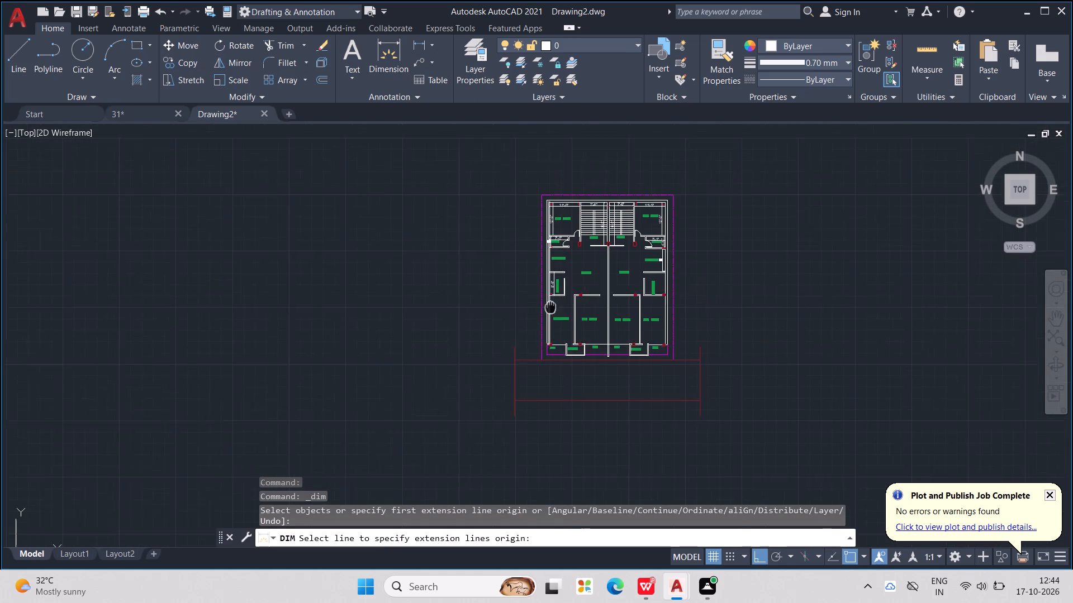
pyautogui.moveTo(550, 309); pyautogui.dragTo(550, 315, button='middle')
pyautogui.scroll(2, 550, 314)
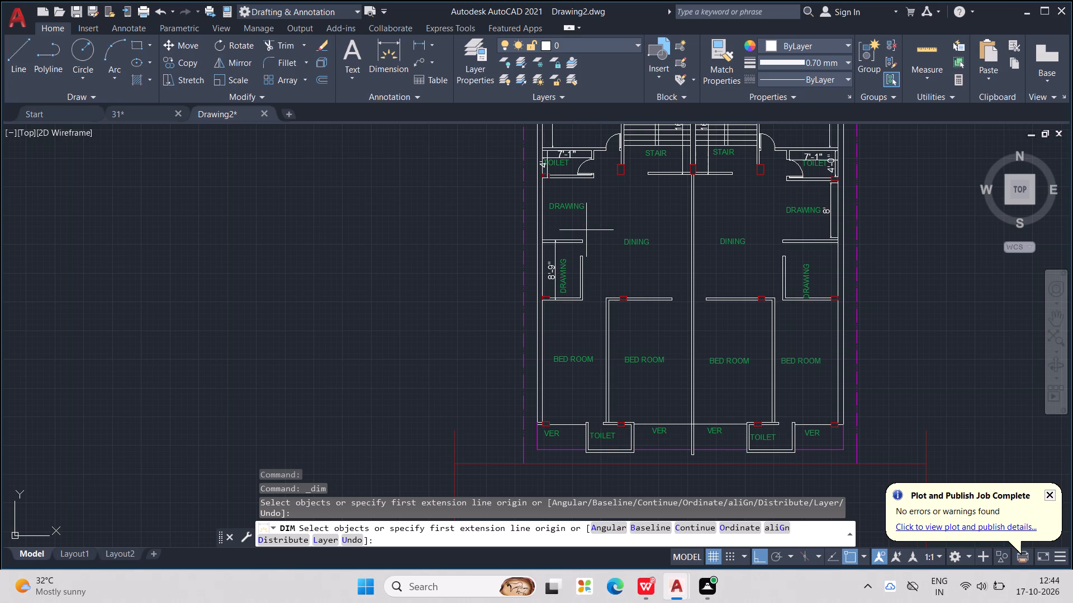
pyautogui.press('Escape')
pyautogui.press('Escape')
# Change the left unit's vertical DRAWING label in the small walled space to KITCHEN.
pyautogui.doubleClick(561, 270)
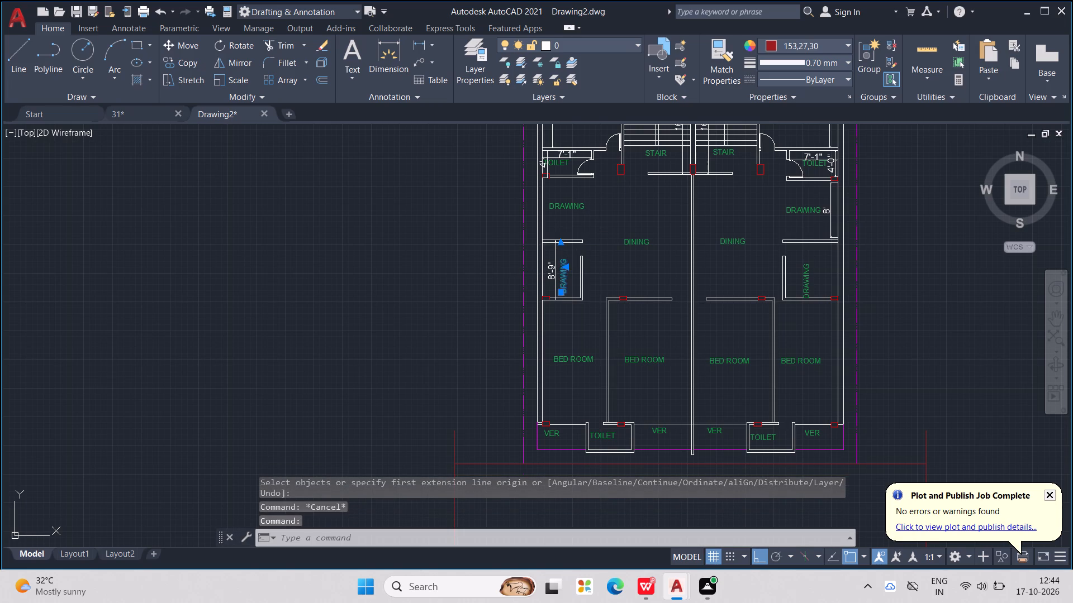
pyautogui.press('Right')
pyautogui.press('Right')
pyautogui.press('Right')
pyautogui.press('Right')
pyautogui.press('Right')
pyautogui.press('Right')
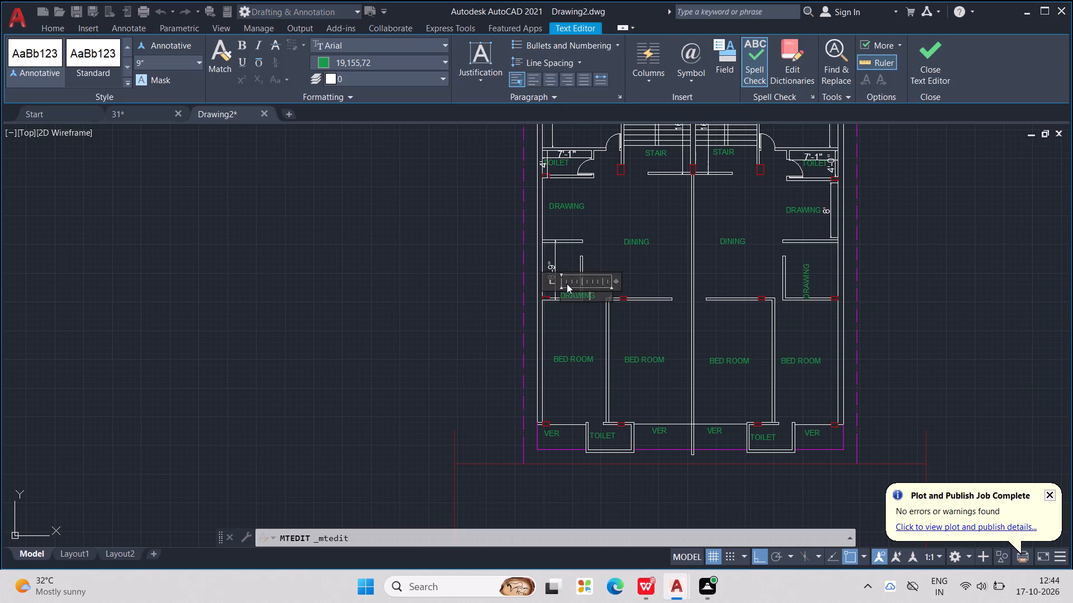
pyautogui.press('BackSpace')
pyautogui.press('BackSpace')
pyautogui.press('BackSpace')
pyautogui.press('BackSpace')
pyautogui.press('BackSpace')
pyautogui.press('BackSpace')
pyautogui.press('BackSpace')
pyautogui.press('BackSpace')
pyautogui.press('BackSpace')
pyautogui.press('BackSpace')
pyautogui.press('BackSpace')
pyautogui.press('BackSpace')
pyautogui.press('BackSpace')
pyautogui.press('BackSpace')
pyautogui.press('BackSpace')
pyautogui.write('KITCHEN')
pyautogui.click(498, 235)
# Move the left unit's KITCHEN label slightly upward, clear of the bottom wall and beside the vertical dimension.
pyautogui.scroll(2, 563, 279)
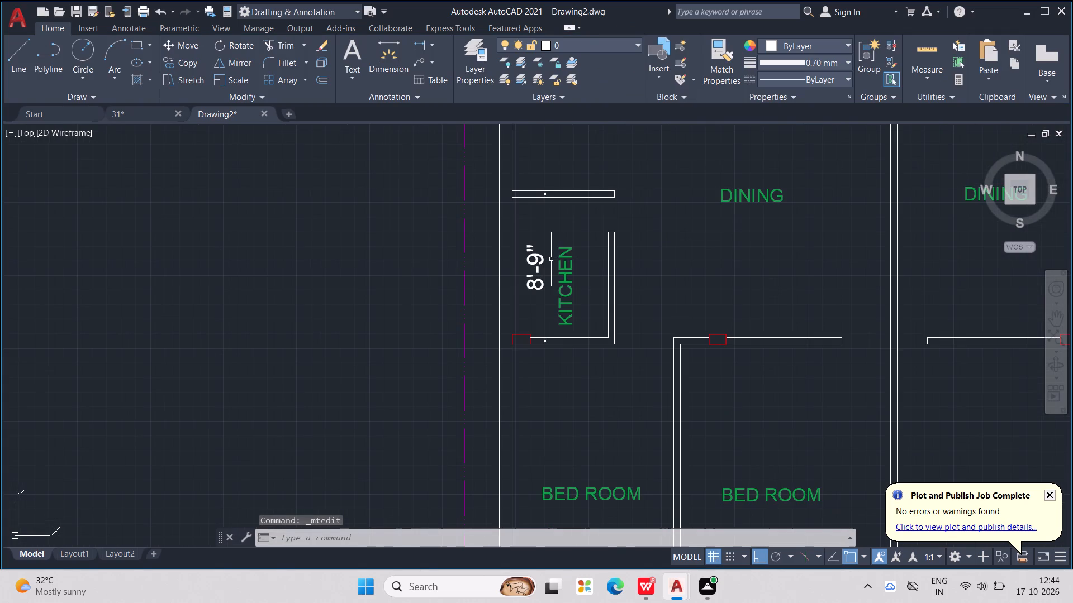
pyautogui.click(559, 271)
pyautogui.moveTo(564, 283); pyautogui.dragTo(565, 279)
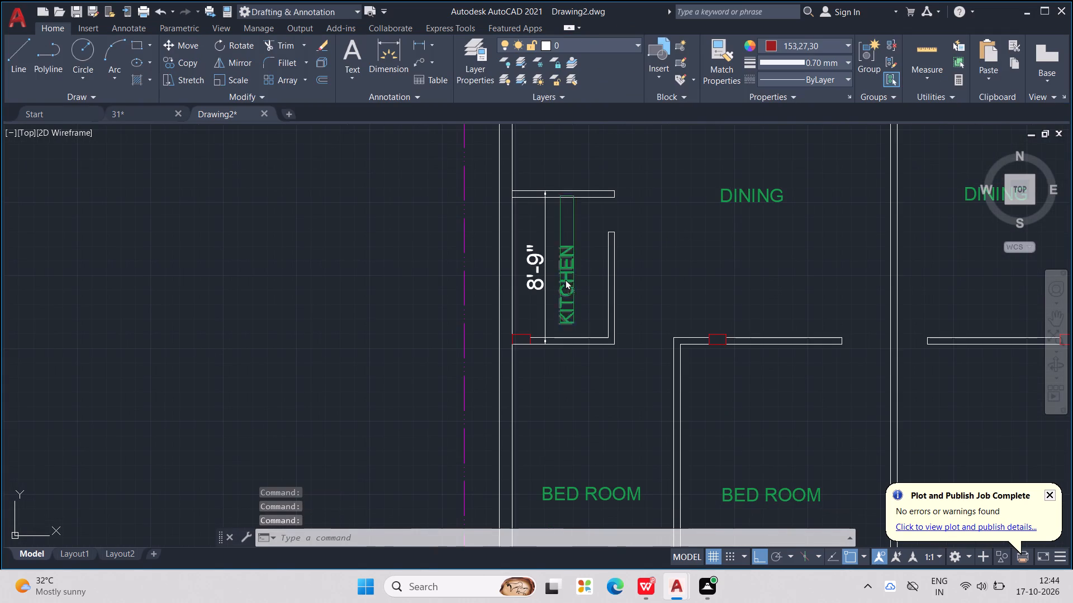
pyautogui.moveTo(565, 279); pyautogui.dragTo(568, 269)
pyautogui.click(572, 275)
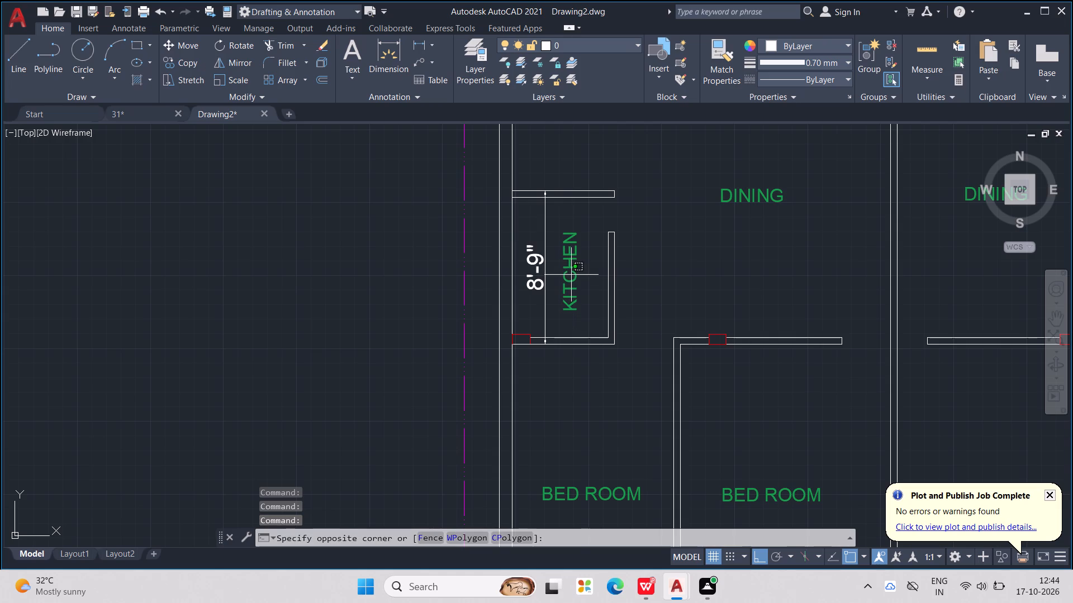
pyautogui.click(570, 274)
# Replace the right unit's vertical DRAWING label in the small walled space with a copy of the KITCHEN label.
pyautogui.click(569, 274)
pyautogui.click(569, 274)
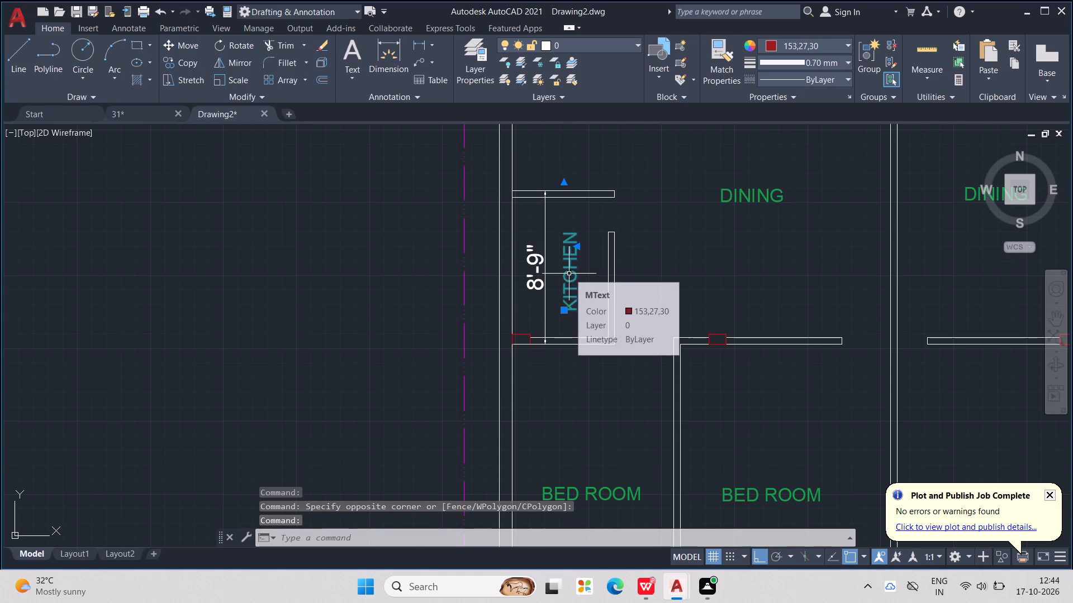
pyautogui.hotkey('ctrl', 'c')
pyautogui.hotkey('ctrl', 'v')
pyautogui.moveTo(639, 309); pyautogui.dragTo(315, 371, button='middle')
pyautogui.scroll(-1, 366, 363)
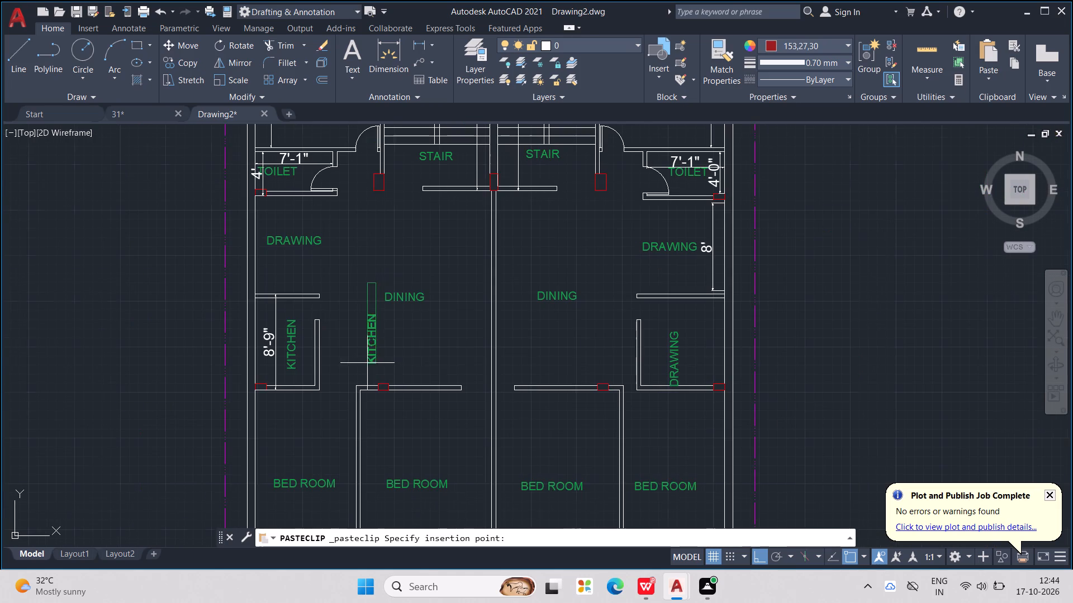
pyautogui.scroll(1, 691, 362)
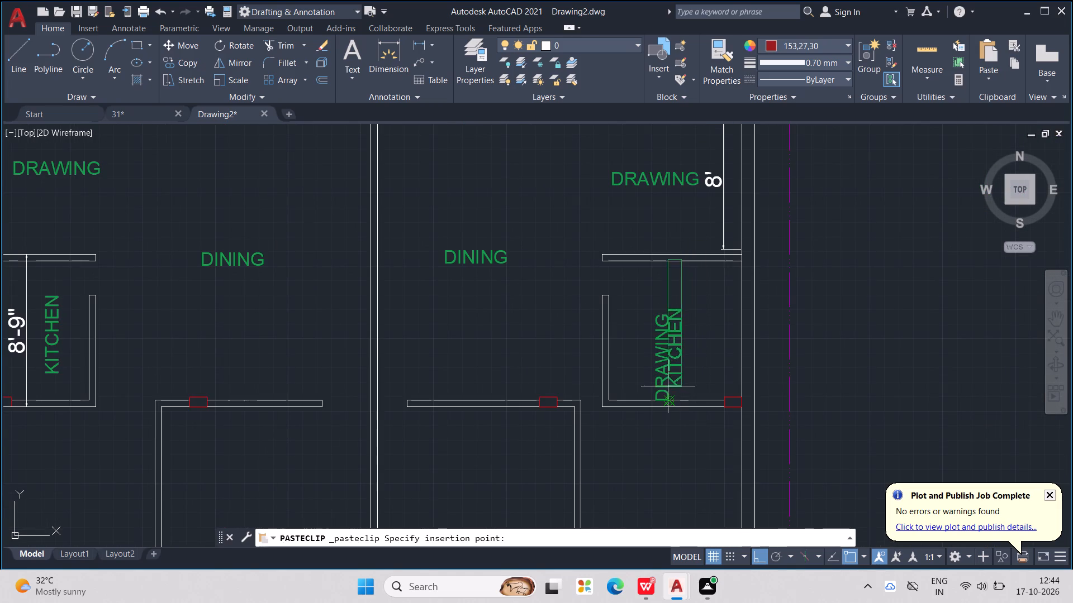
pyautogui.click(676, 393)
pyautogui.click(666, 376)
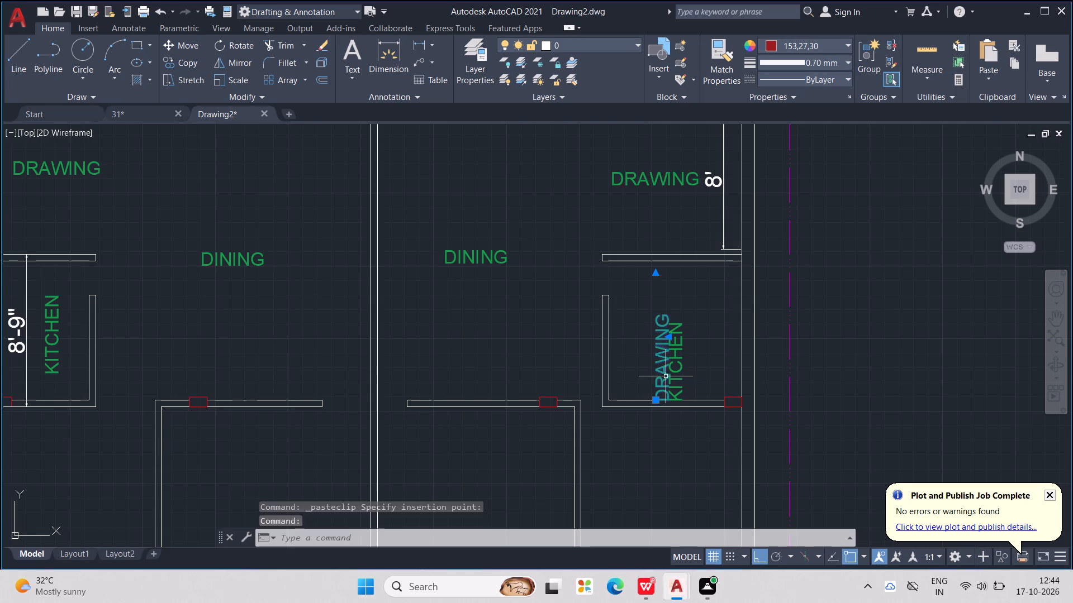
pyautogui.press('Delete')
# Move the right unit's KITCHEN label upward so it sits in the middle of its walled space, clear of the bottom wall.
pyautogui.click(673, 371)
pyautogui.moveTo(673, 371); pyautogui.dragTo(672, 366)
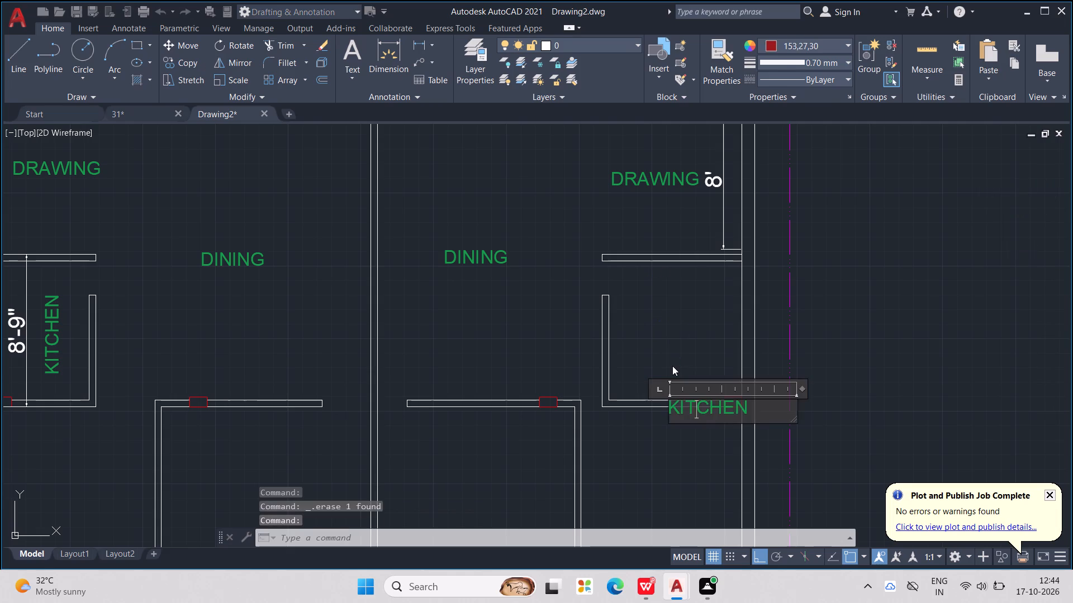
pyautogui.moveTo(672, 366); pyautogui.dragTo(672, 350)
pyautogui.click(672, 347)
pyautogui.moveTo(678, 355); pyautogui.dragTo(678, 332)
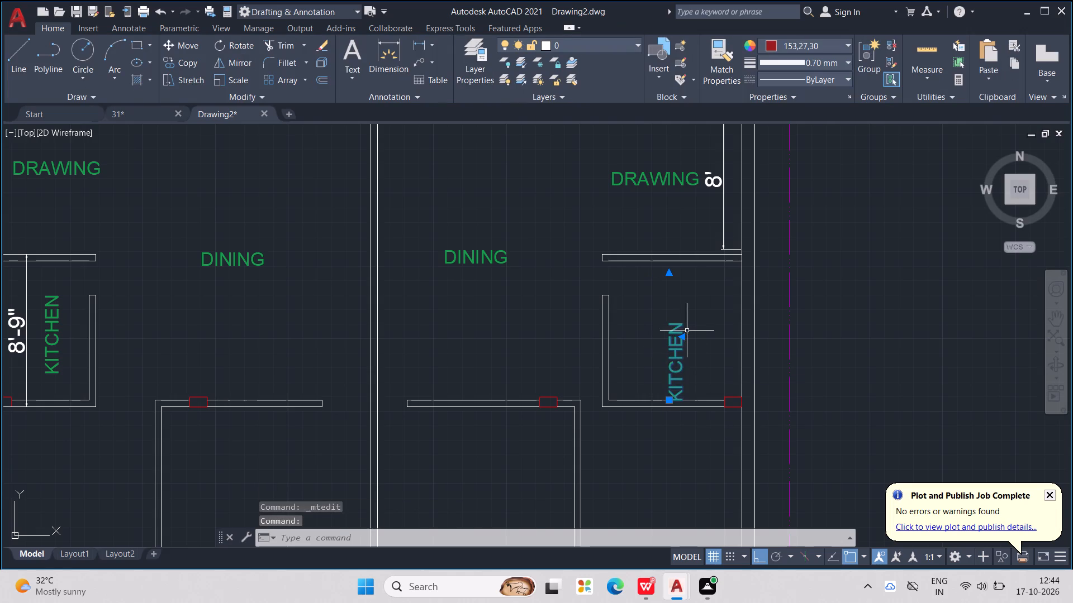
pyautogui.click(688, 331)
pyautogui.click(715, 324)
pyautogui.press('Escape')
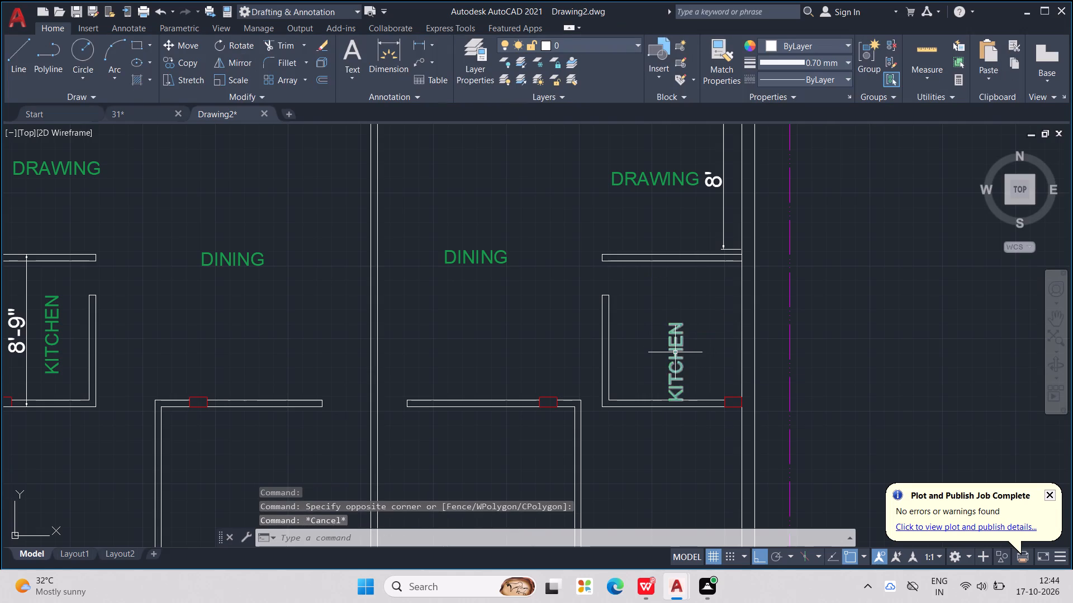
pyautogui.click(673, 353)
pyautogui.moveTo(672, 375); pyautogui.dragTo(670, 346)
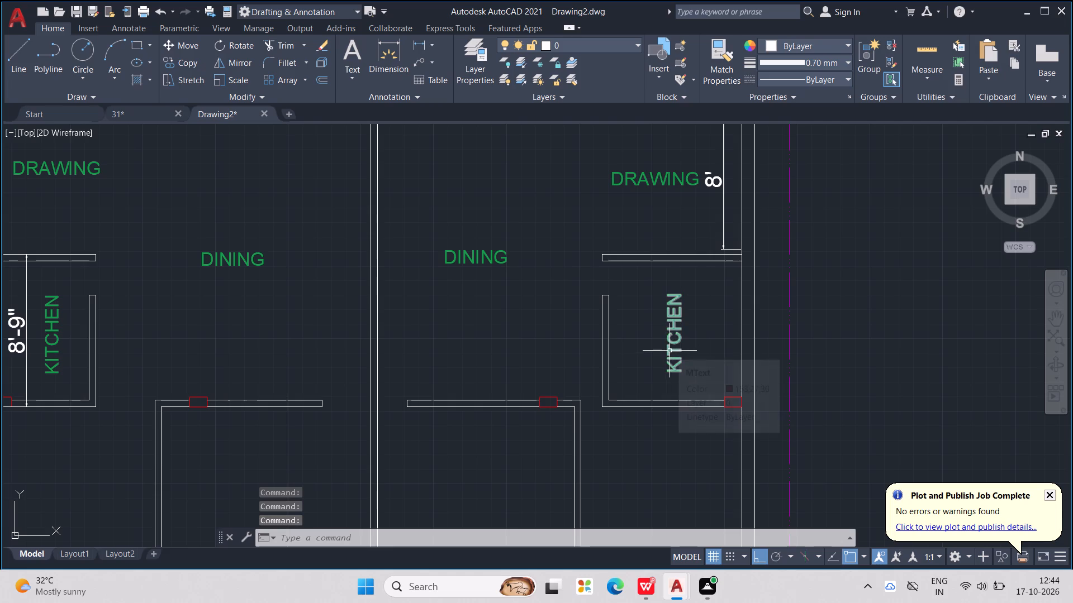
# Add a vertical dimension to the left drawing room between the toilet wall and the kitchen partition, placed just left of the DRAWING label.
pyautogui.scroll(-2, 670, 350)
pyautogui.moveTo(674, 342); pyautogui.dragTo(728, 345, button='middle')
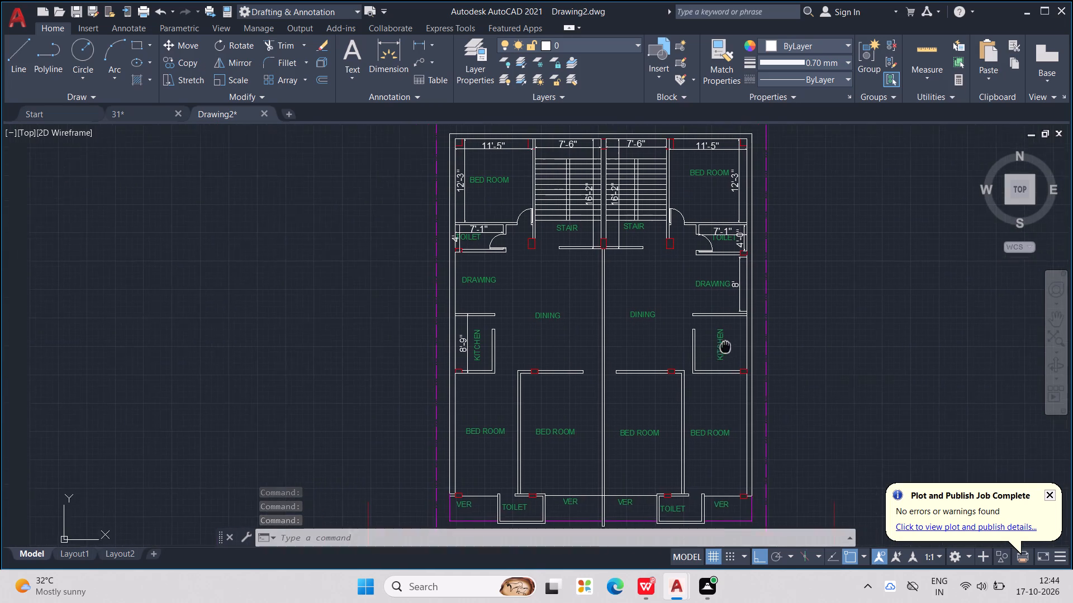
pyautogui.moveTo(728, 345); pyautogui.dragTo(762, 345, button='middle')
pyautogui.scroll(1, 469, 335)
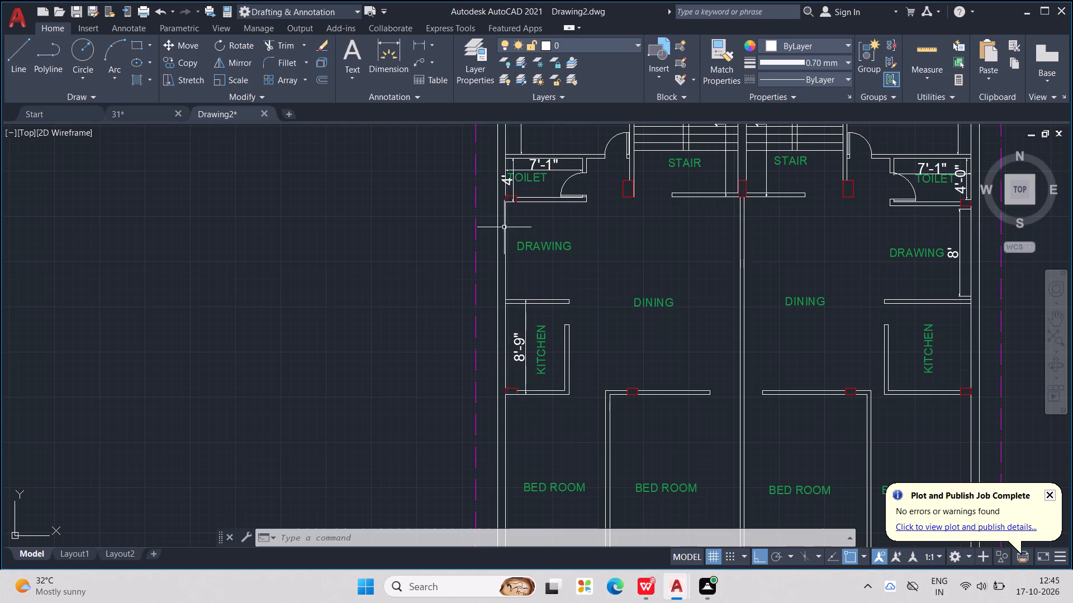
pyautogui.click(390, 64)
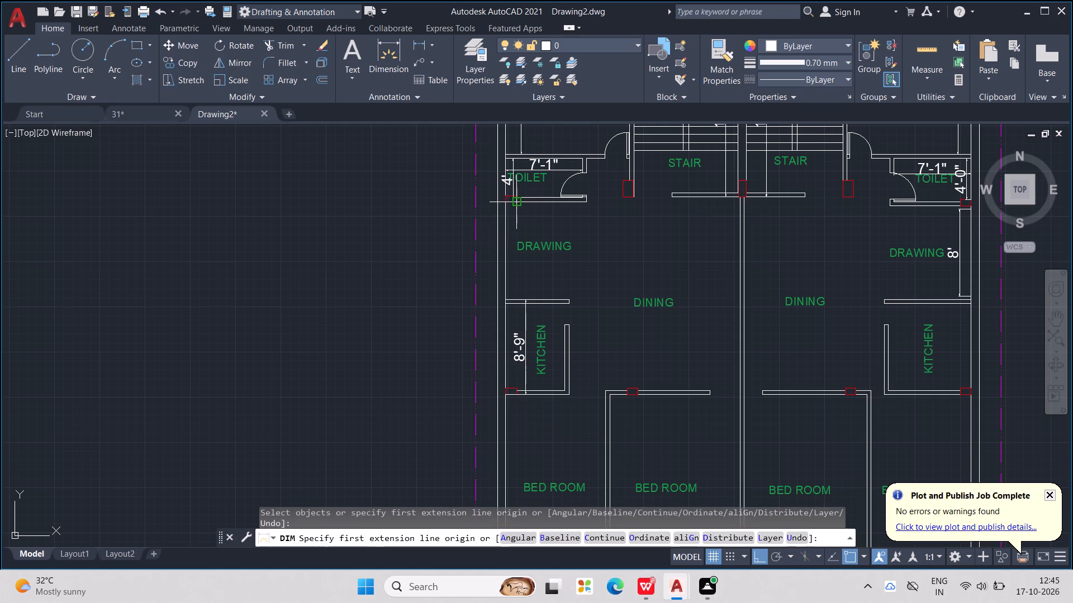
pyautogui.click(506, 202)
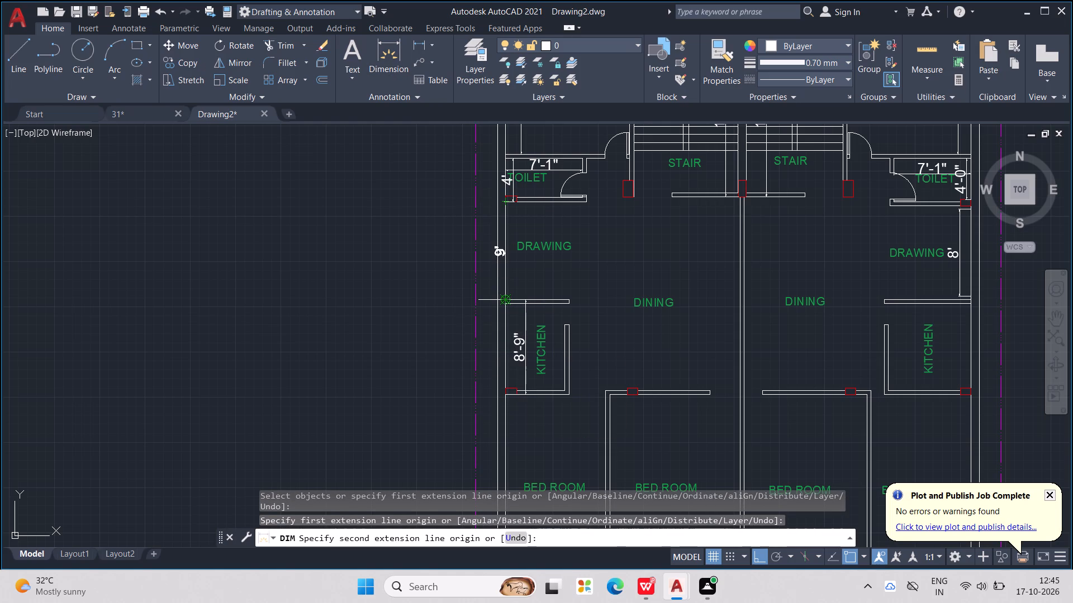
pyautogui.click(509, 296)
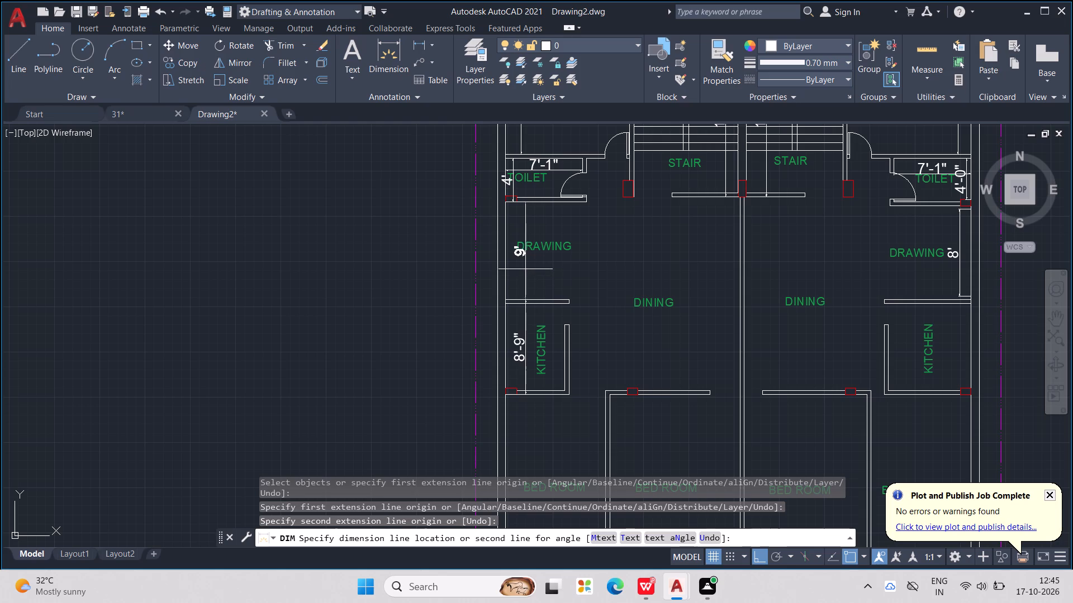
pyautogui.click(521, 265)
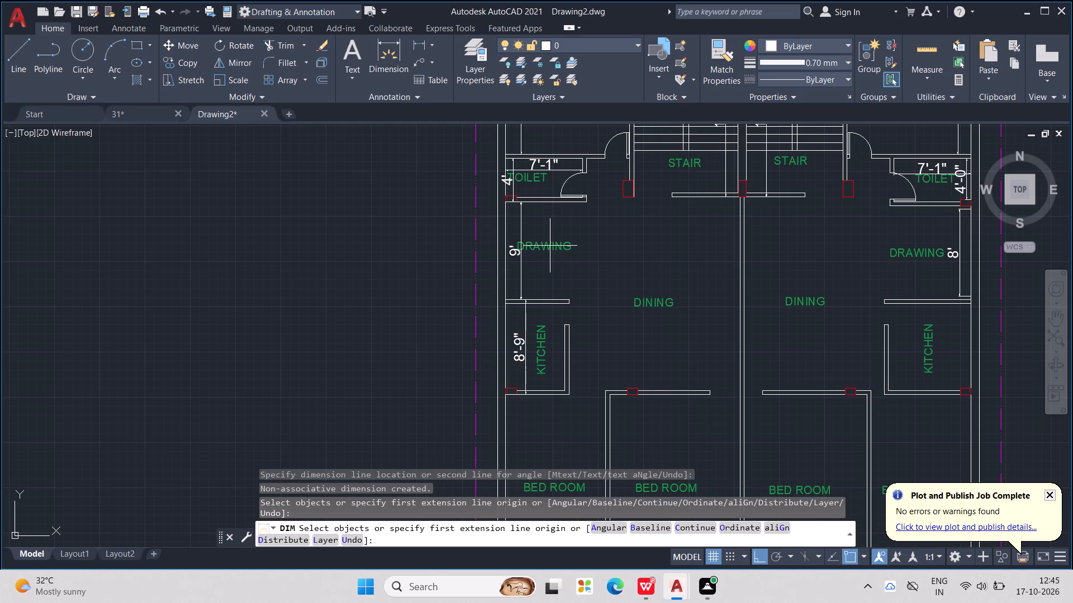
# Move the left unit's DRAWING label slightly up and to the right, clear of the 9' vertical dimension.
pyautogui.press('Escape')
pyautogui.click(546, 247)
pyautogui.moveTo(546, 247); pyautogui.dragTo(558, 249)
pyautogui.press('Escape')
pyautogui.click(542, 245)
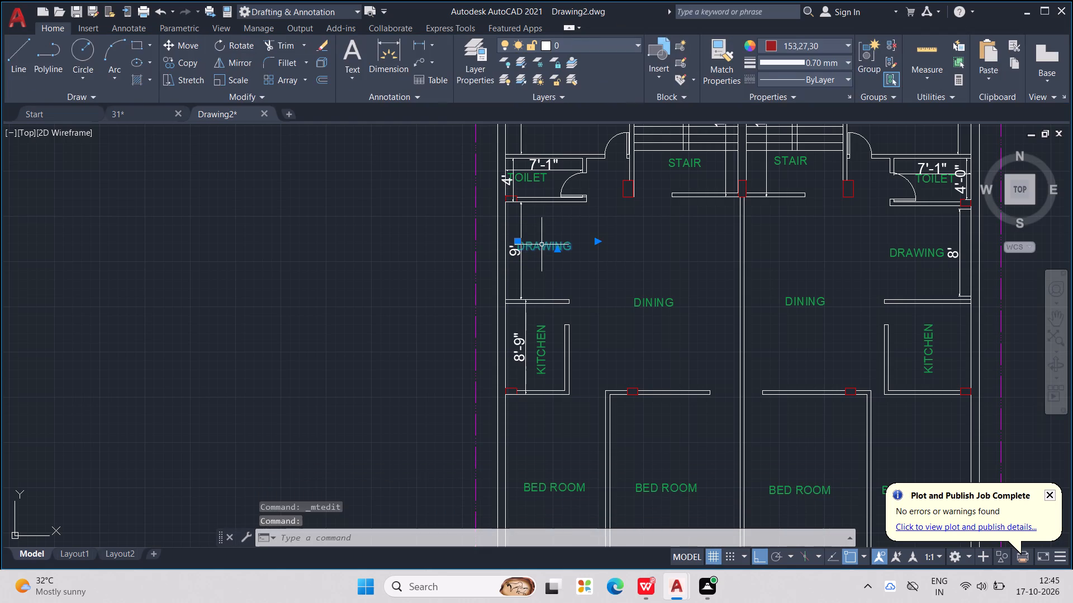
pyautogui.moveTo(542, 245); pyautogui.dragTo(554, 244)
pyautogui.press('Escape')
pyautogui.click(544, 248)
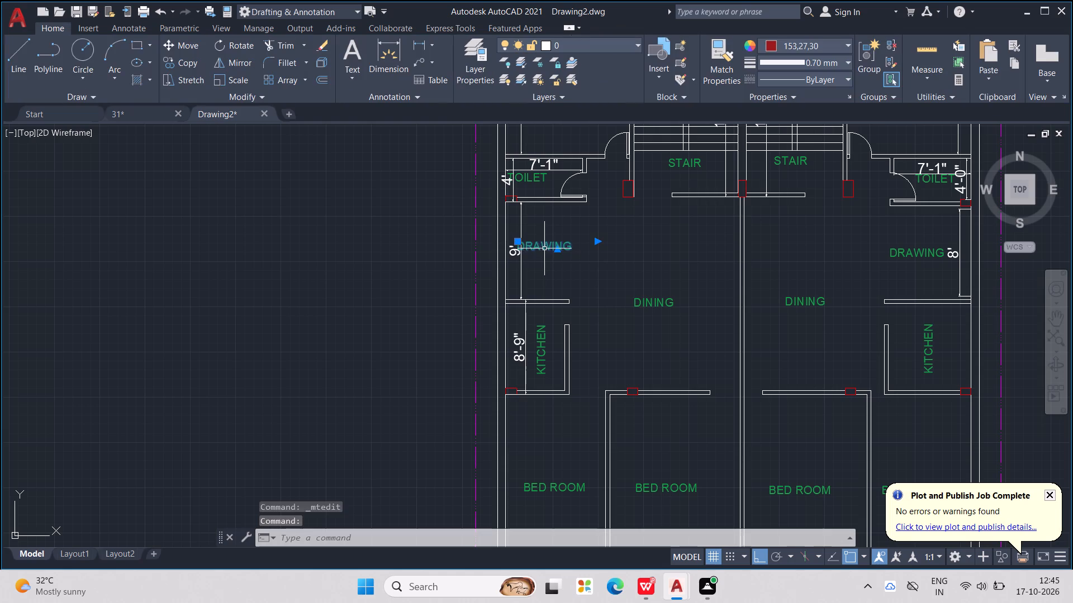
pyautogui.moveTo(544, 248); pyautogui.dragTo(561, 248)
pyautogui.press('Escape')
pyautogui.click(548, 247)
pyautogui.moveTo(546, 267); pyautogui.dragTo(565, 262)
pyautogui.moveTo(539, 245); pyautogui.dragTo(548, 238)
pyautogui.press('Escape')
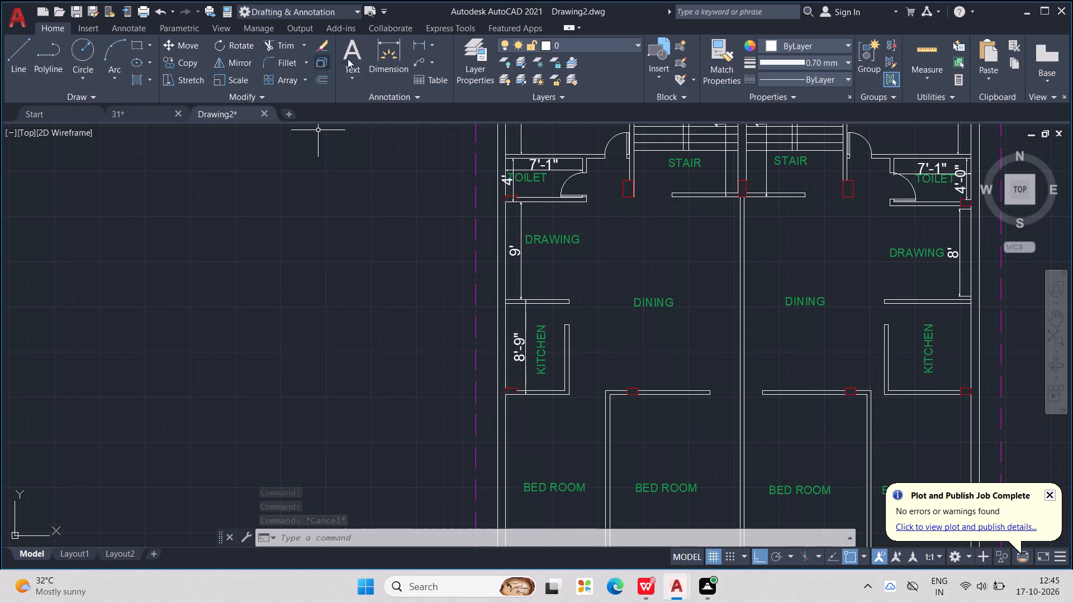
# Add a horizontal dimension across the left kitchen between its side walls, placed just above the bottom wall.
pyautogui.click(377, 72)
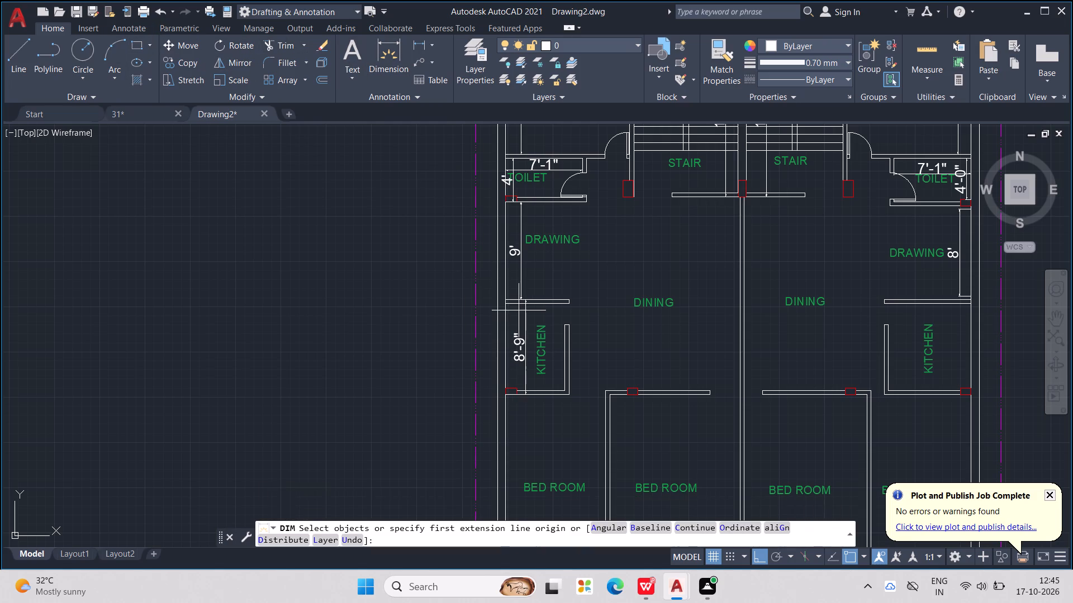
pyautogui.scroll(2, 522, 314)
pyautogui.moveTo(533, 336); pyautogui.dragTo(538, 229, button='middle')
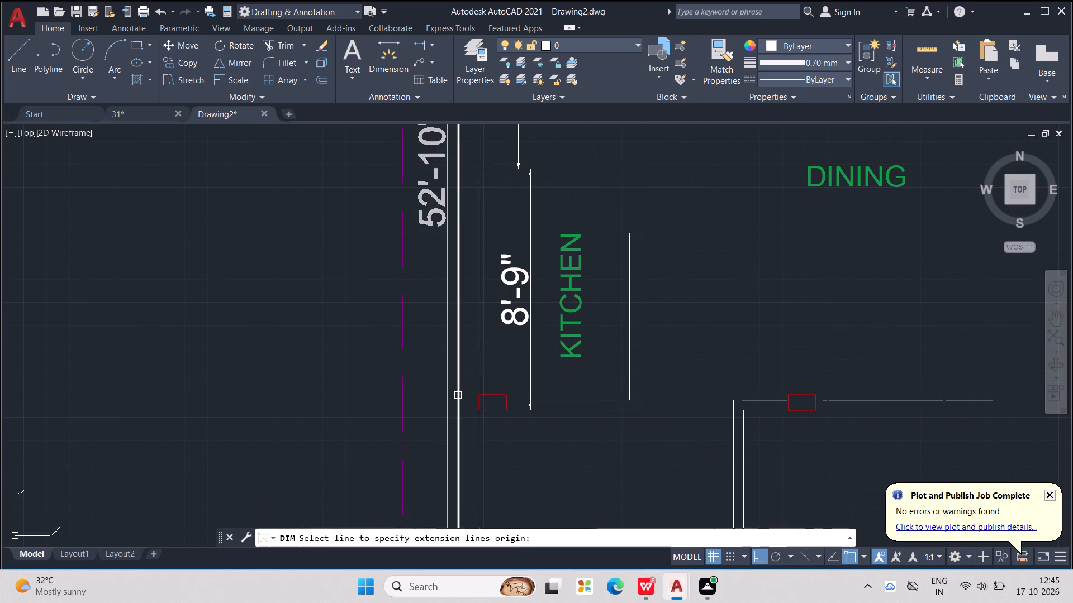
pyautogui.click(482, 396)
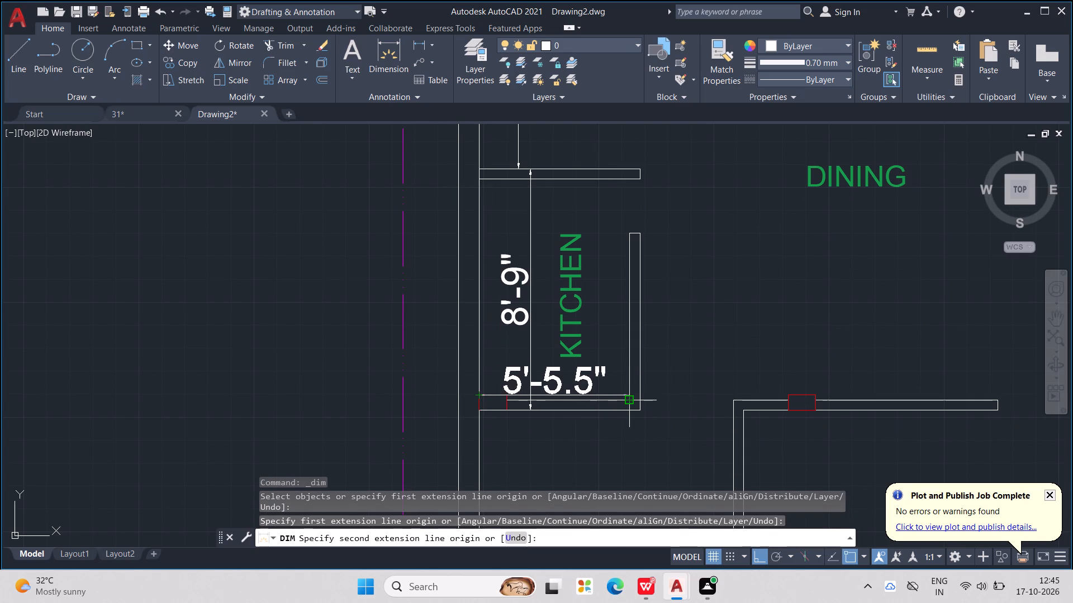
pyautogui.click(630, 404)
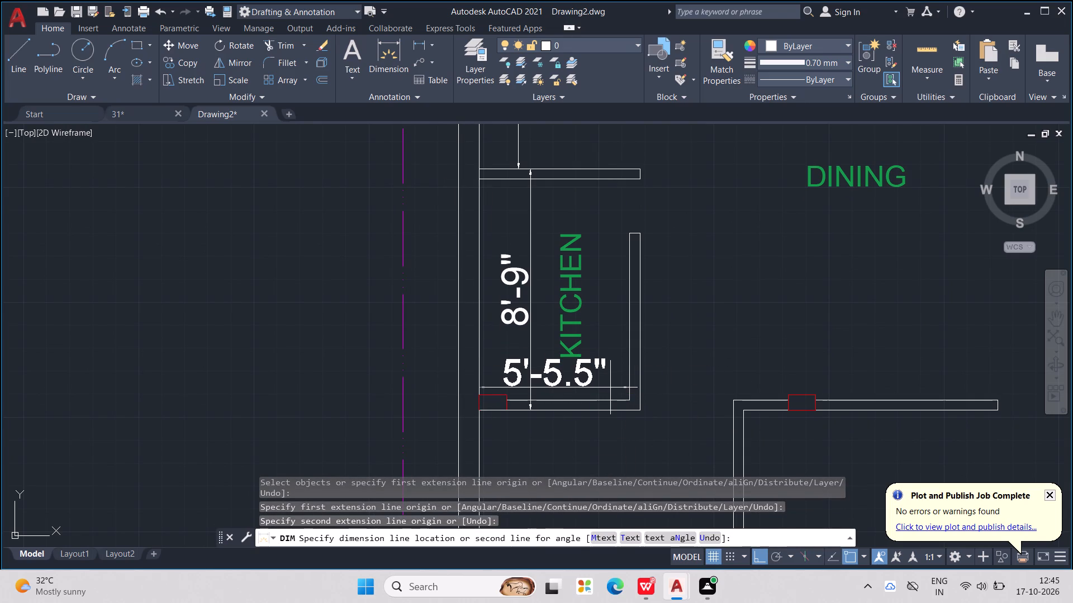
pyautogui.click(610, 387)
pyautogui.press('Escape')
pyautogui.press('Escape')
pyautogui.press('Escape')
# Change the left kitchen's vertical dimension text to 8'-0".
pyautogui.doubleClick(506, 279)
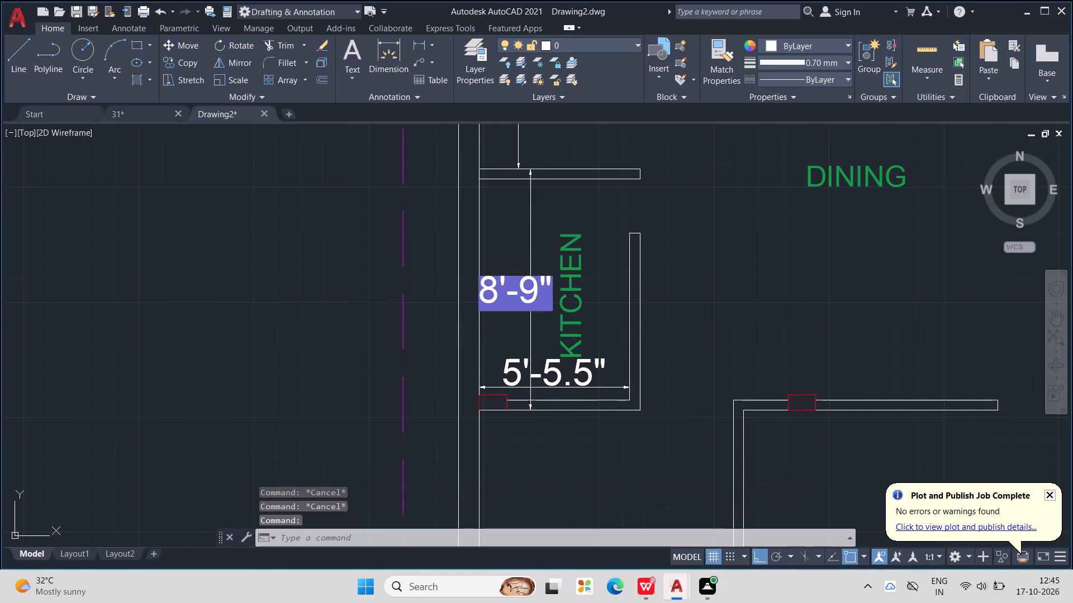
pyautogui.click(550, 291)
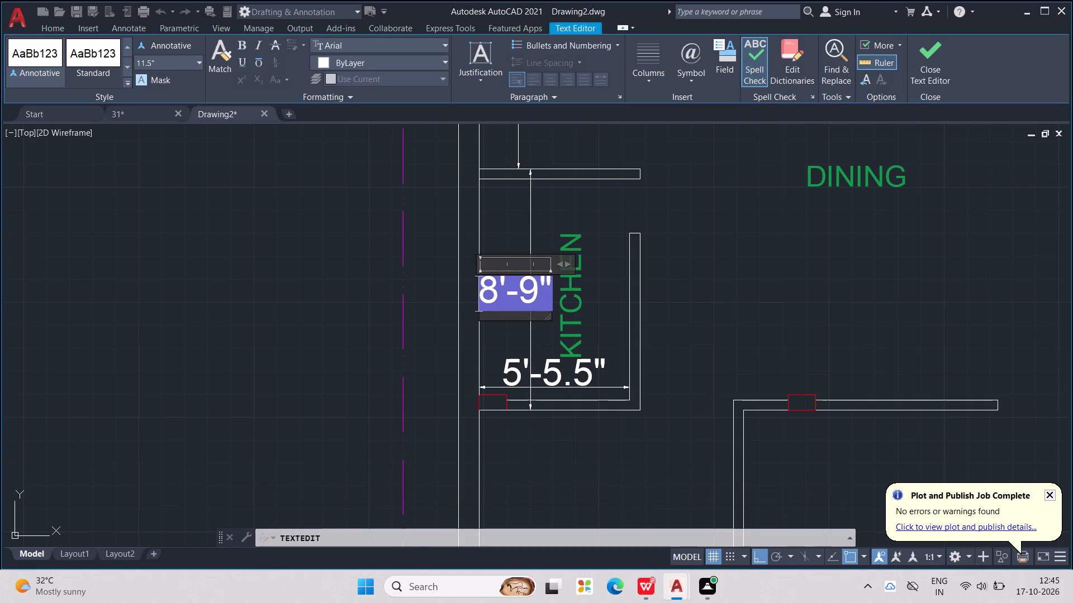
pyautogui.press('Right')
pyautogui.press('Right')
pyautogui.press('BackSpace')
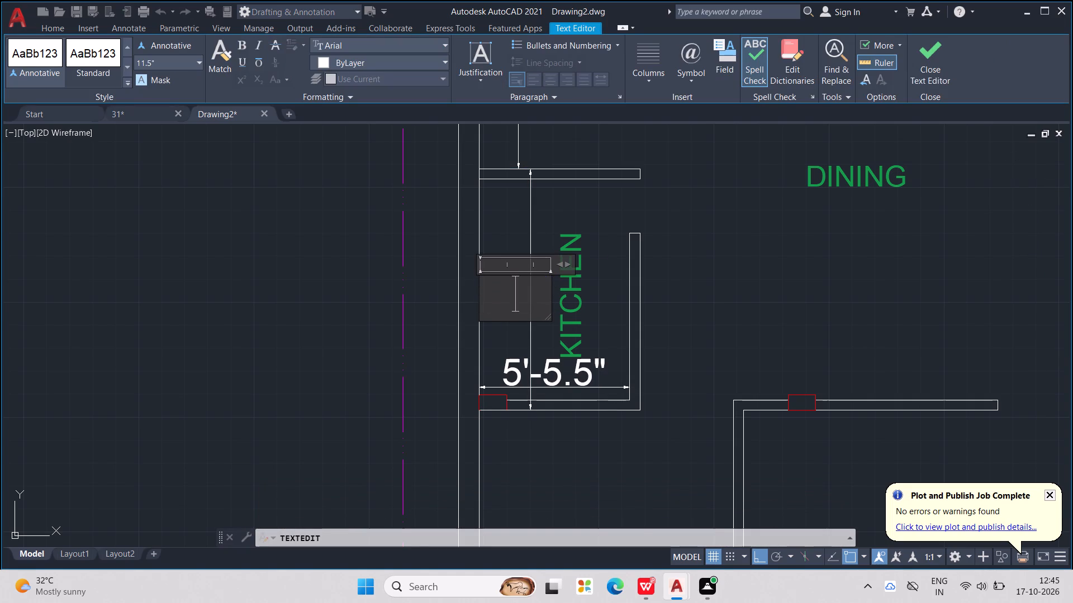
pyautogui.write("8'")
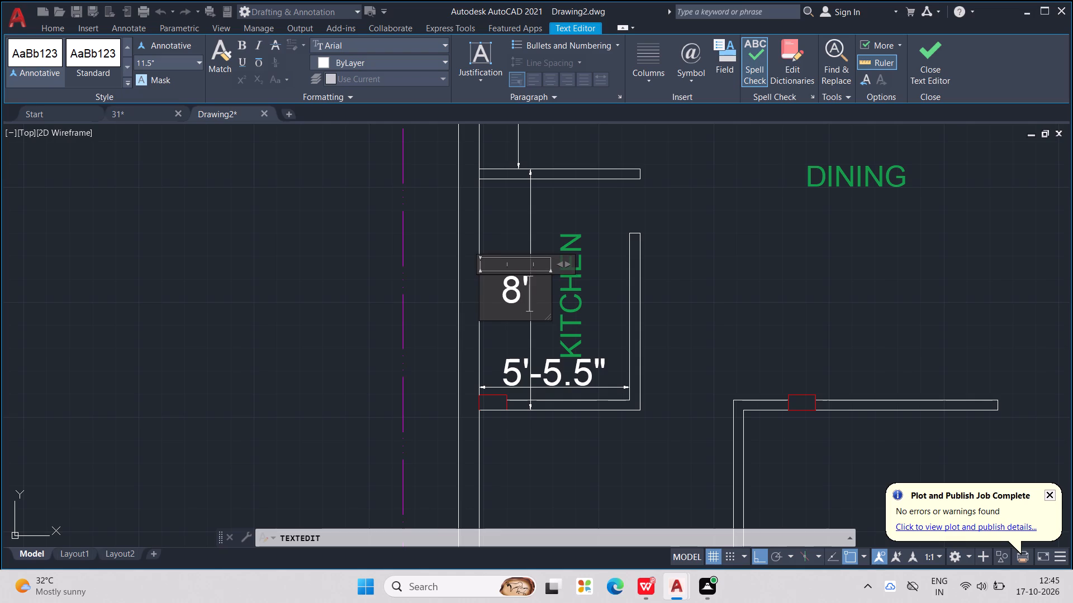
pyautogui.press('-')
pyautogui.write('0"')
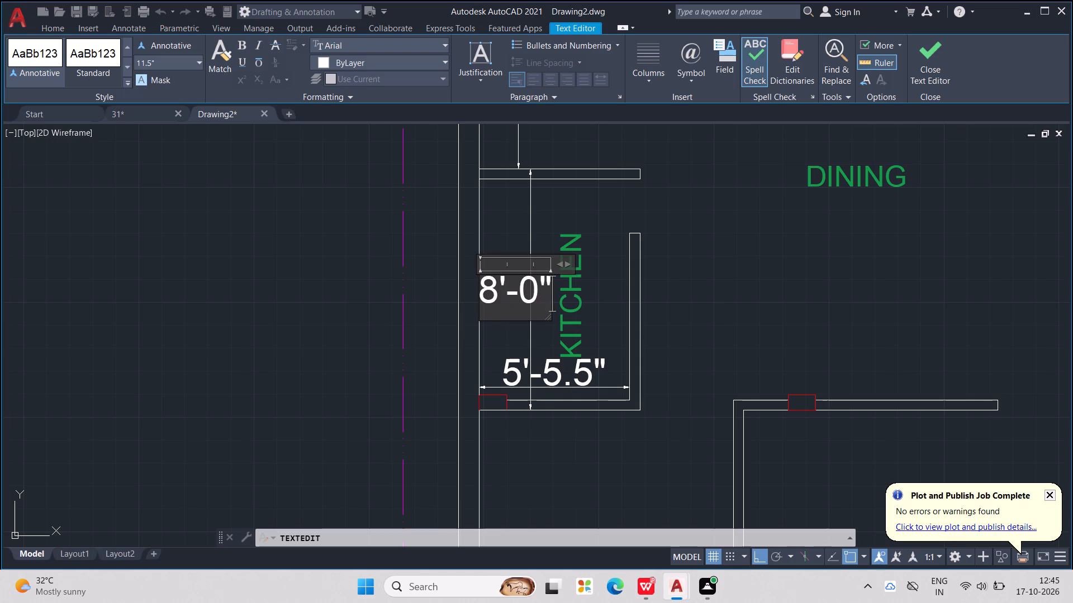
pyautogui.click(412, 209)
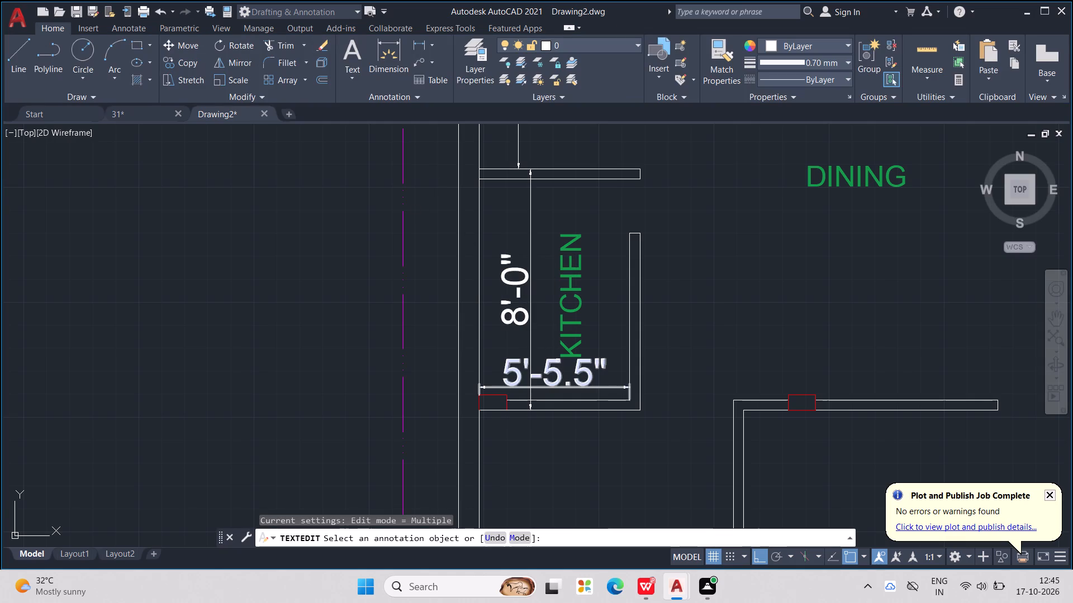
# Change the left kitchen's horizontal dimension text to 5'-10".
pyautogui.doubleClick(558, 363)
pyautogui.press('BackSpace')
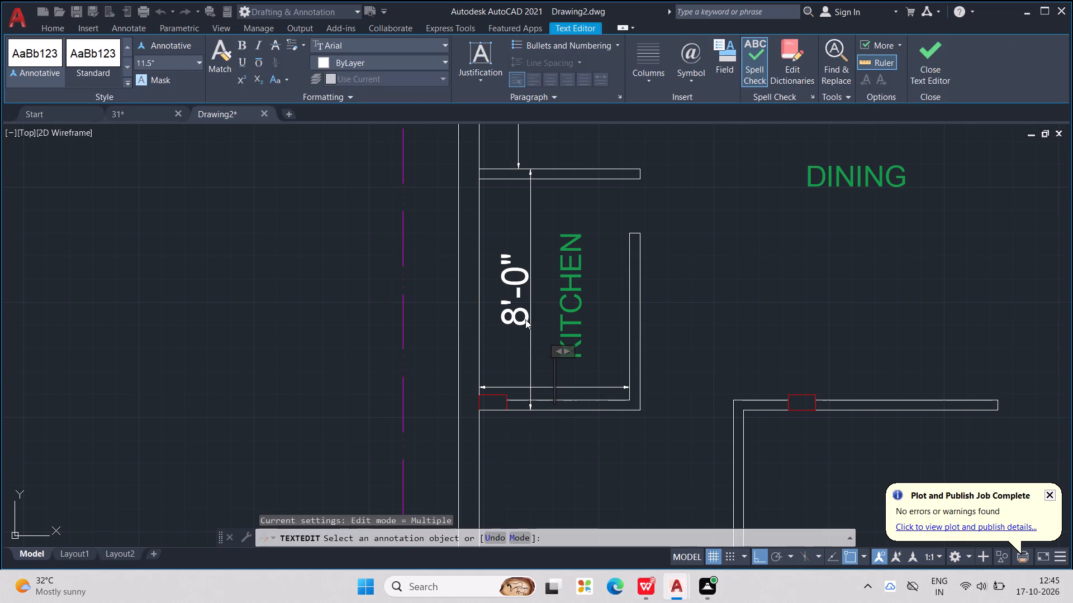
pyautogui.press('5')
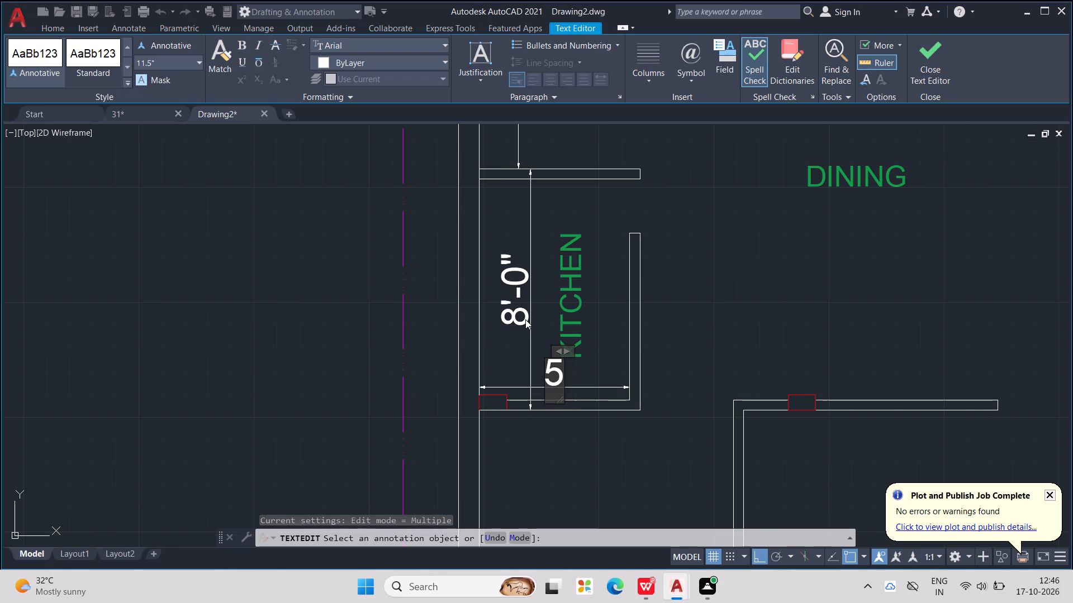
pyautogui.press("'")
pyautogui.write('10')
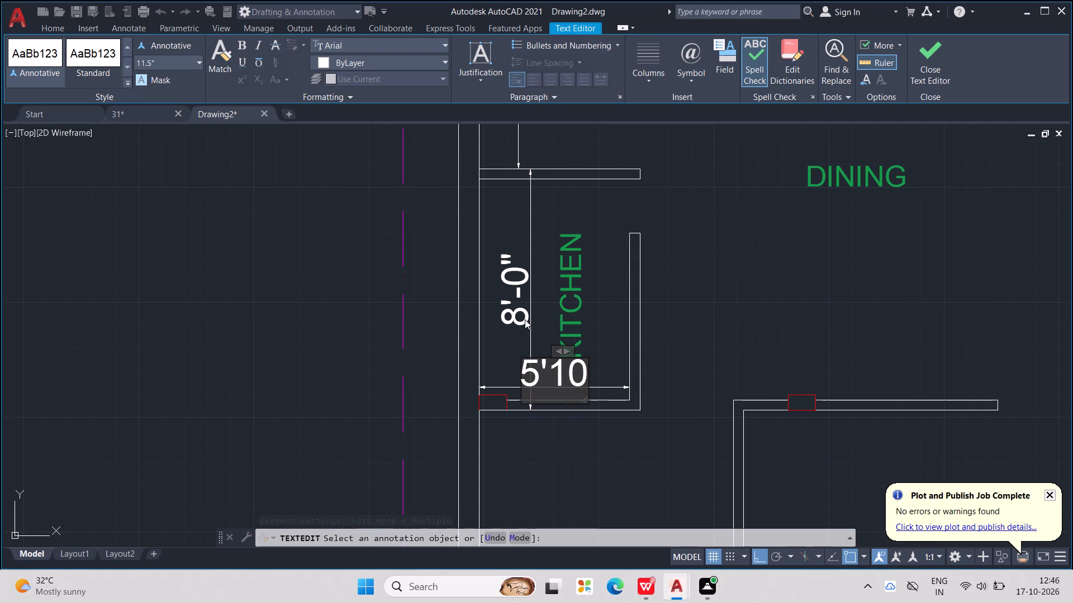
pyautogui.hotkey('shift', '"')
pyautogui.press('Left')
pyautogui.press('Left')
pyautogui.press('Left')
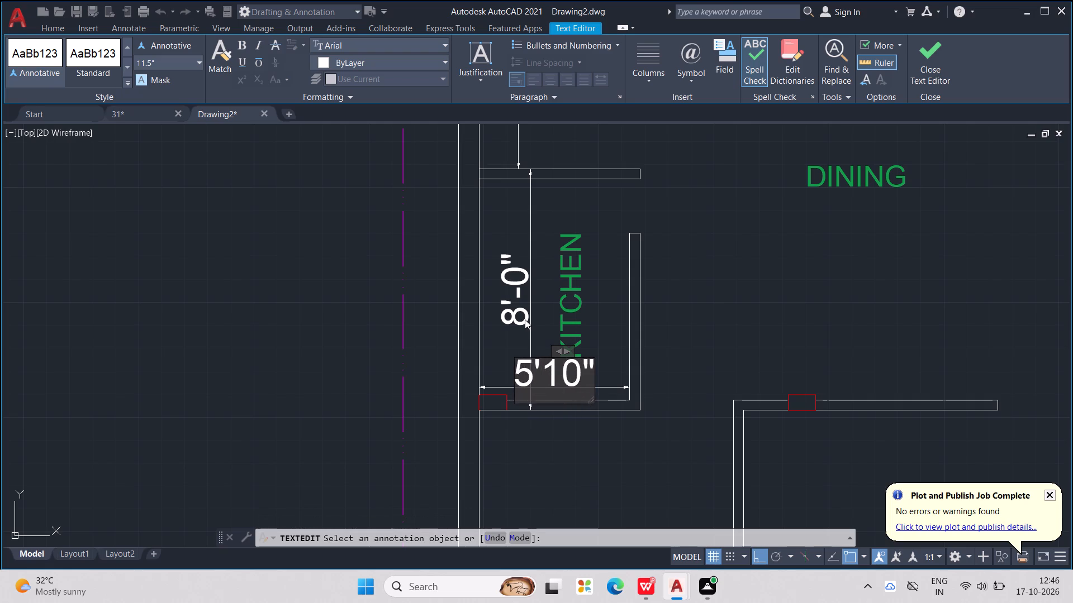
pyautogui.press('-')
pyautogui.scroll(-1, 521, 320)
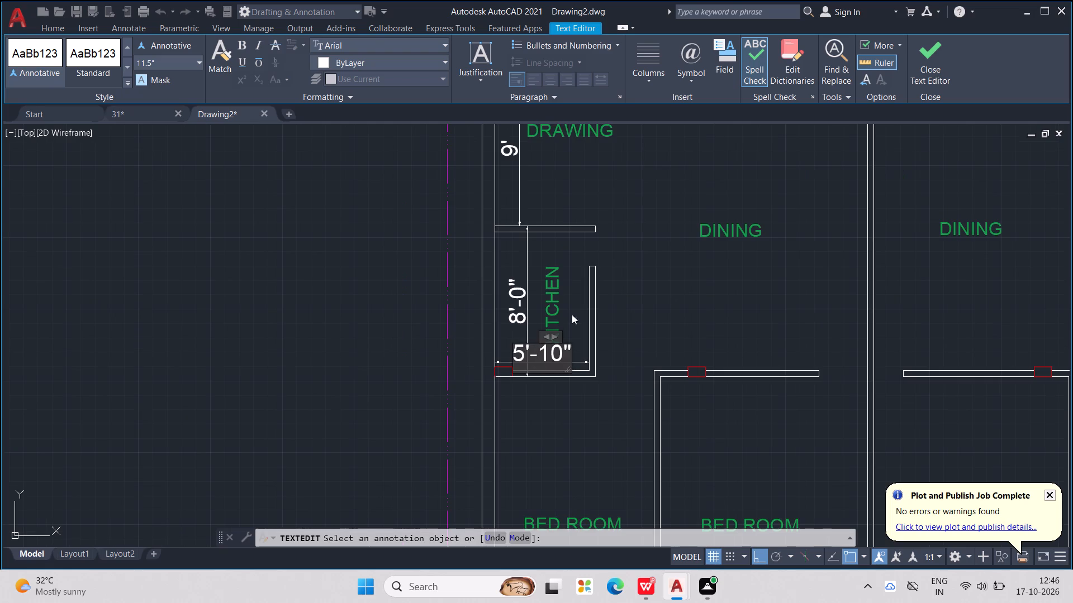
pyautogui.click(638, 294)
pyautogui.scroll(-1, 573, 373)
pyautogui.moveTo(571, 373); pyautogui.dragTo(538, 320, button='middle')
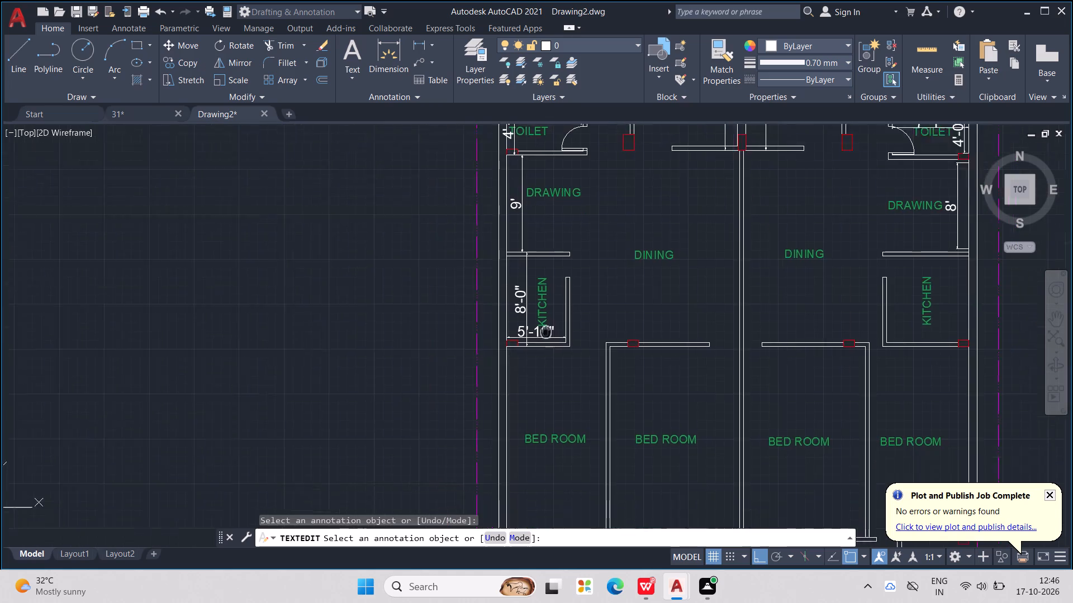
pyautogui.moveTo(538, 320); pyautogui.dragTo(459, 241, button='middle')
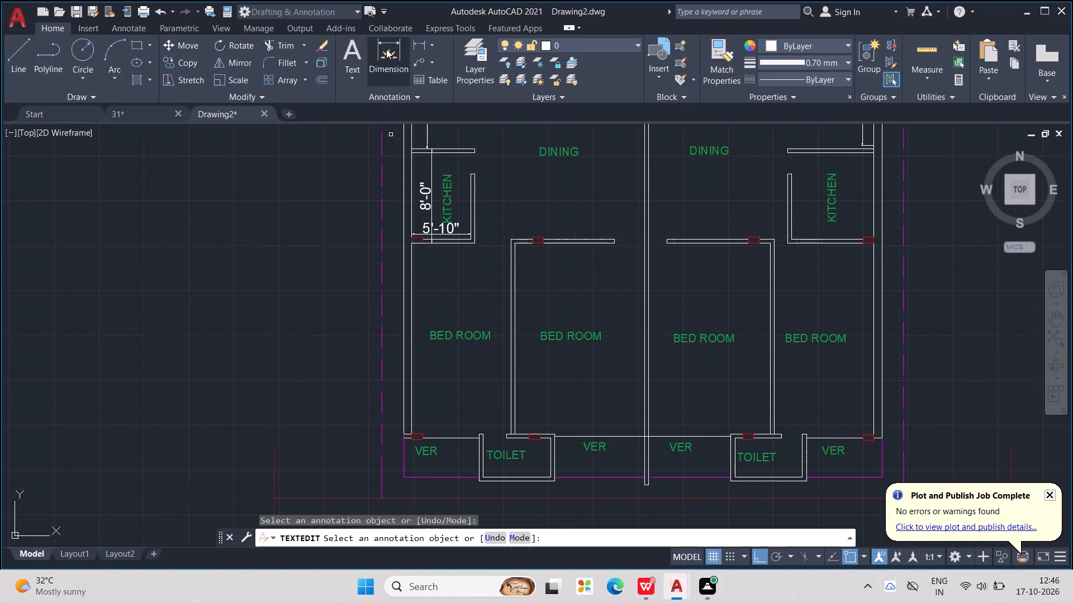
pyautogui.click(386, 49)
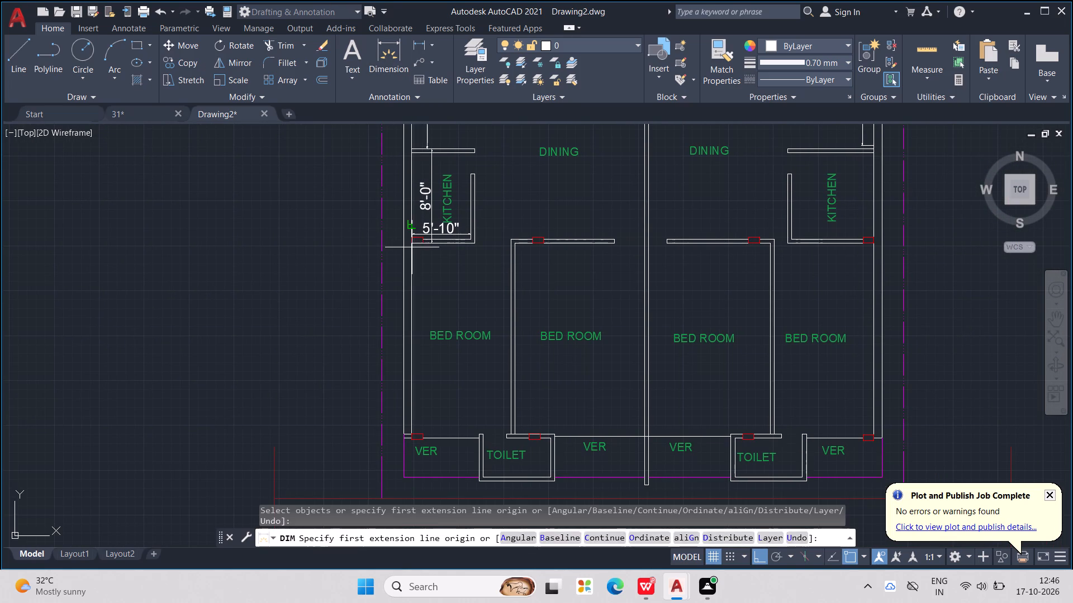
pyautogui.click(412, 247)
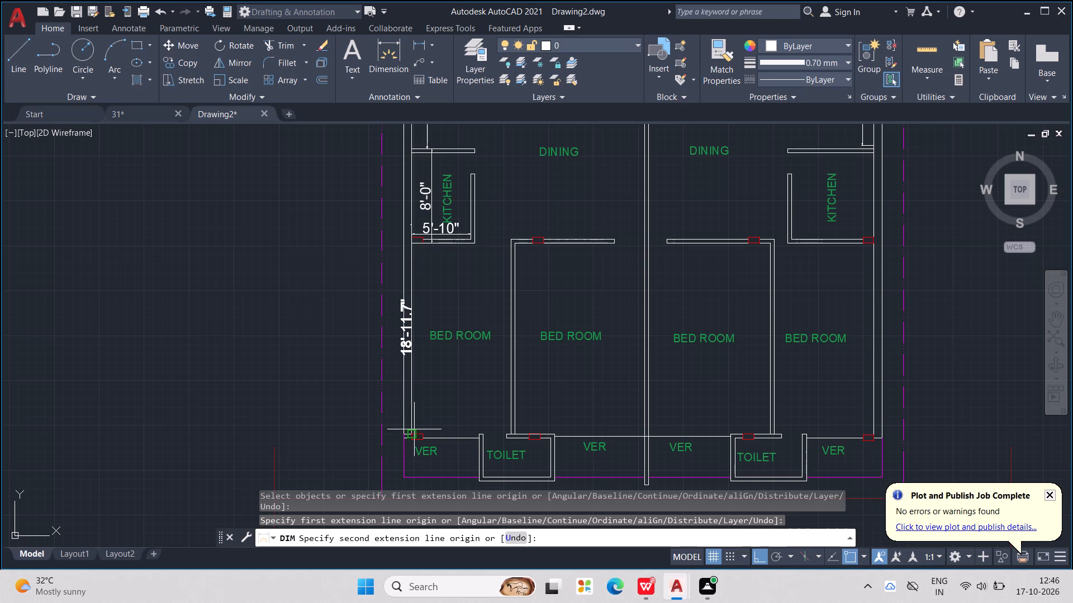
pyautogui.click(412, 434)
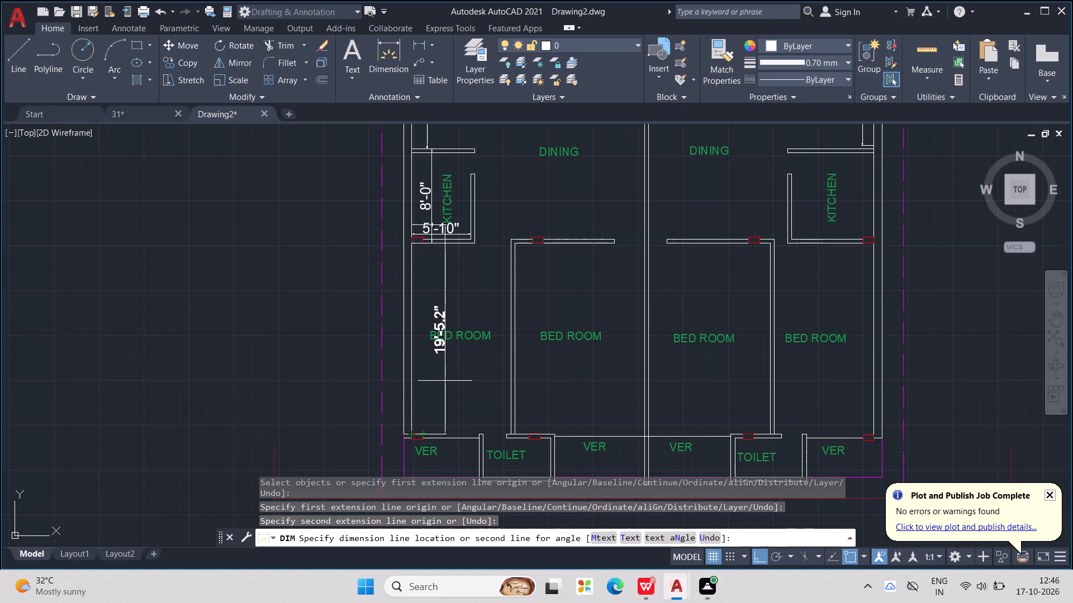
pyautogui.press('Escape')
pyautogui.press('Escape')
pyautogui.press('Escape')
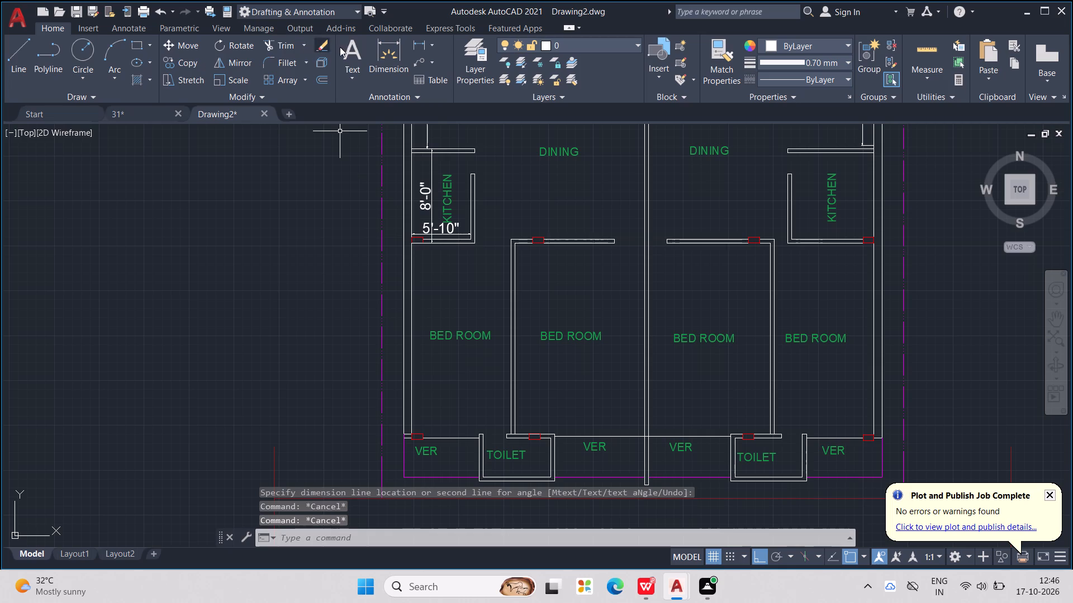
# Add a vertical dimension to the left unit's outer bedroom from the kitchen's bottom wall to the VER wall, beside the BED ROOM label.
pyautogui.click(390, 47)
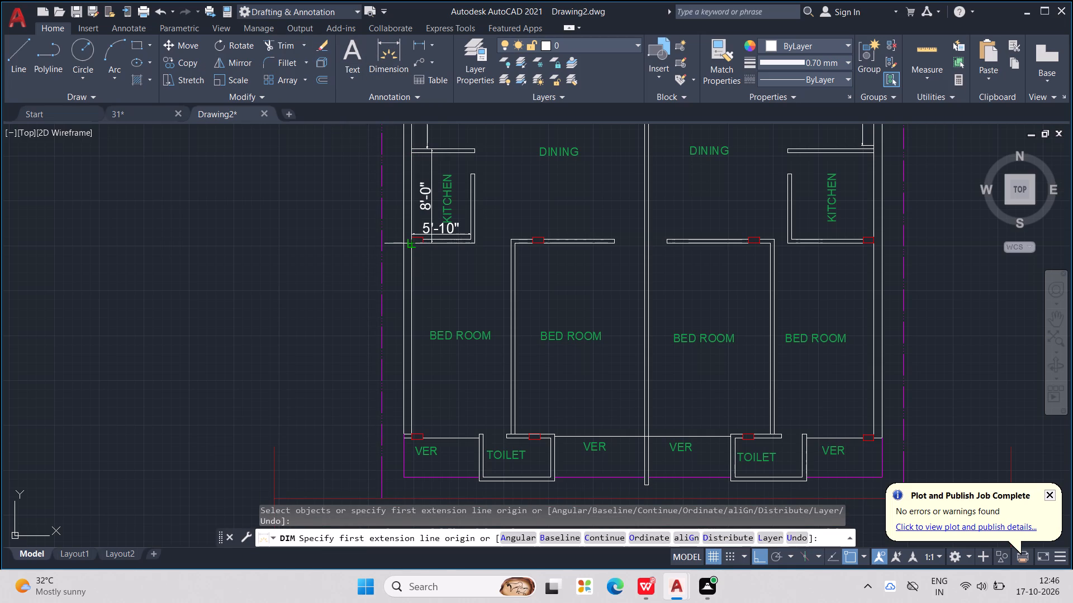
pyautogui.click(408, 242)
pyautogui.moveTo(403, 370); pyautogui.dragTo(377, 324, button='middle')
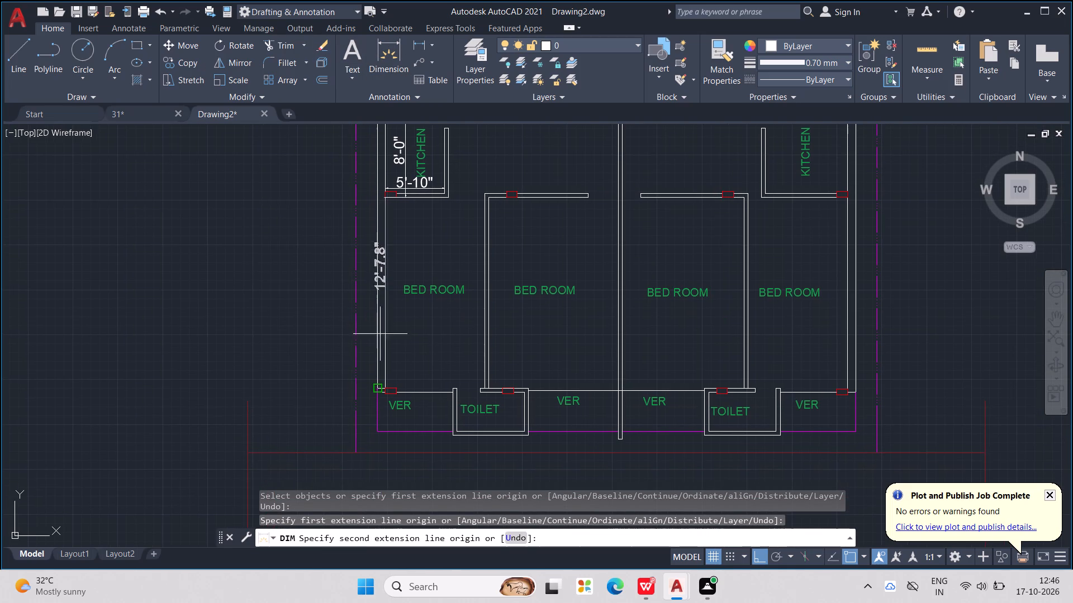
pyautogui.scroll(-1, 391, 350)
pyautogui.moveTo(391, 350); pyautogui.dragTo(410, 315, button='middle')
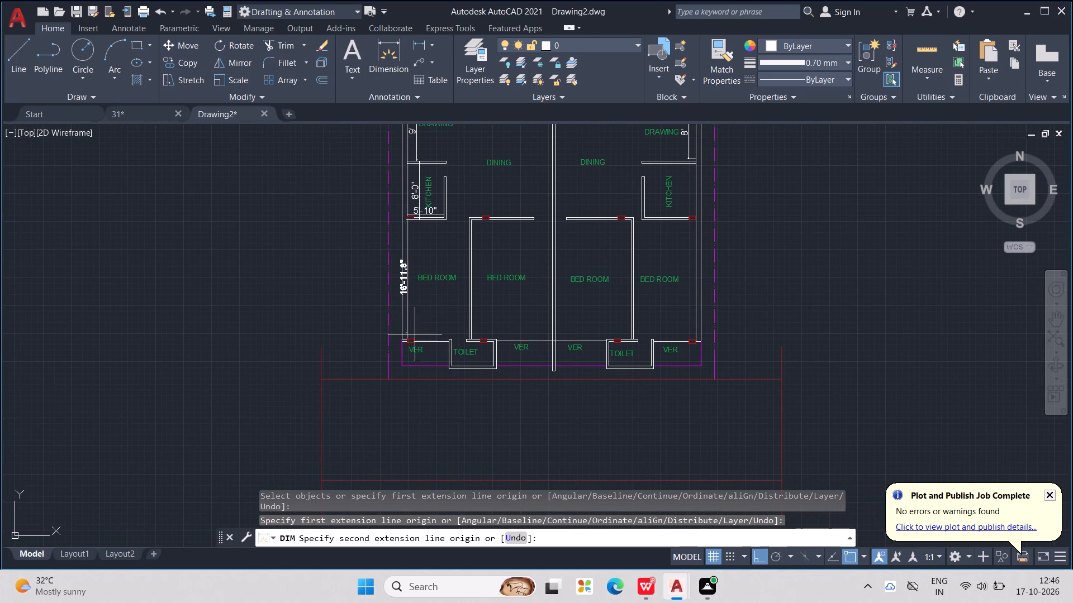
pyautogui.moveTo(420, 338); pyautogui.dragTo(411, 337, button='middle')
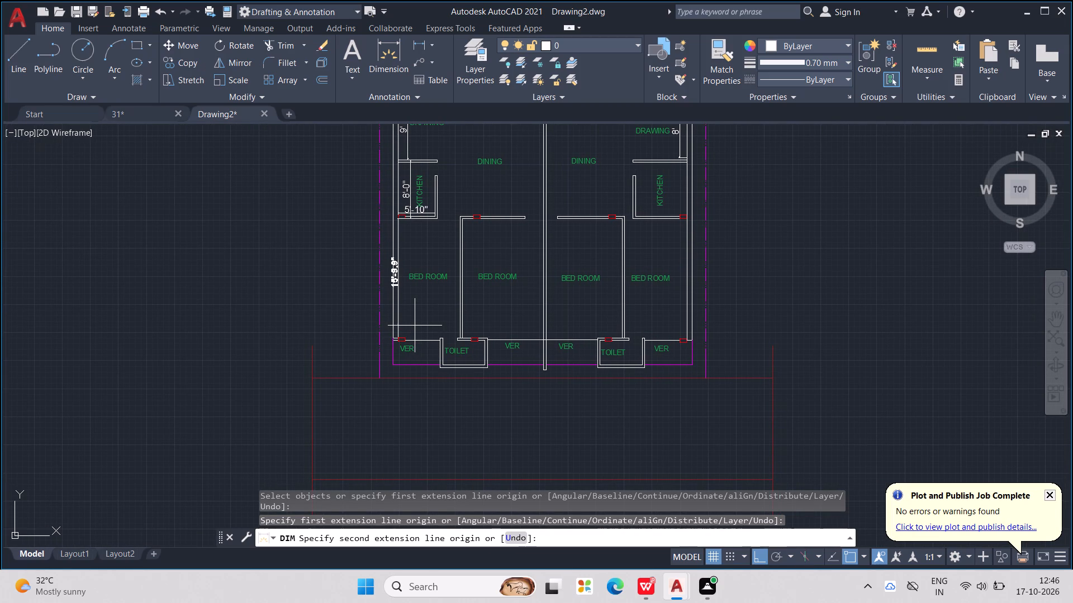
pyautogui.scroll(-2, 341, 276)
pyautogui.moveTo(409, 301); pyautogui.dragTo(625, 301, button='middle')
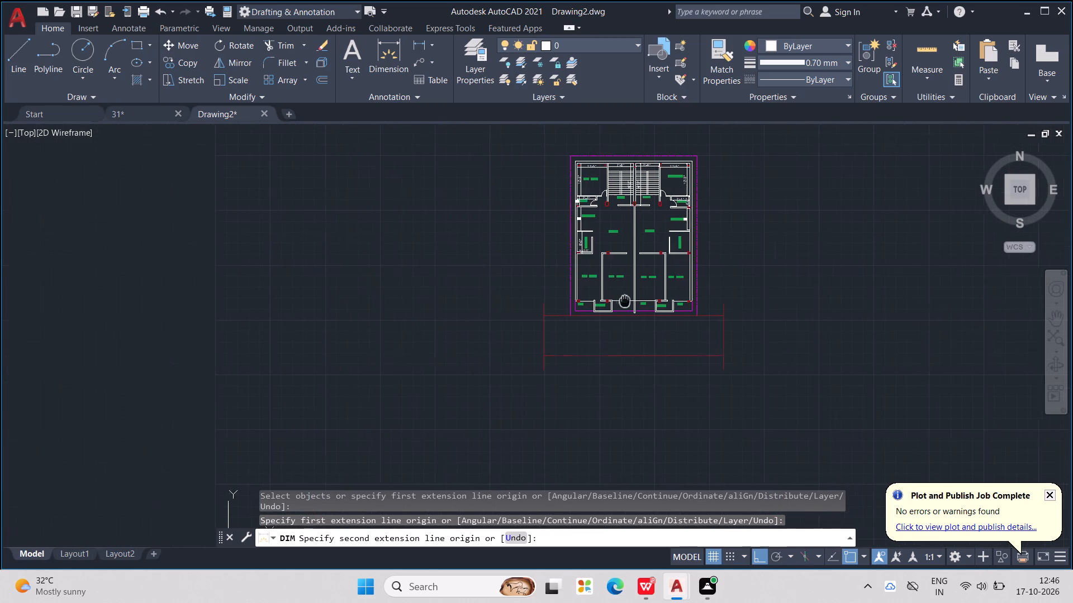
pyautogui.moveTo(625, 301); pyautogui.dragTo(628, 301, button='middle')
pyautogui.scroll(2, 628, 295)
pyautogui.scroll(3, 502, 318)
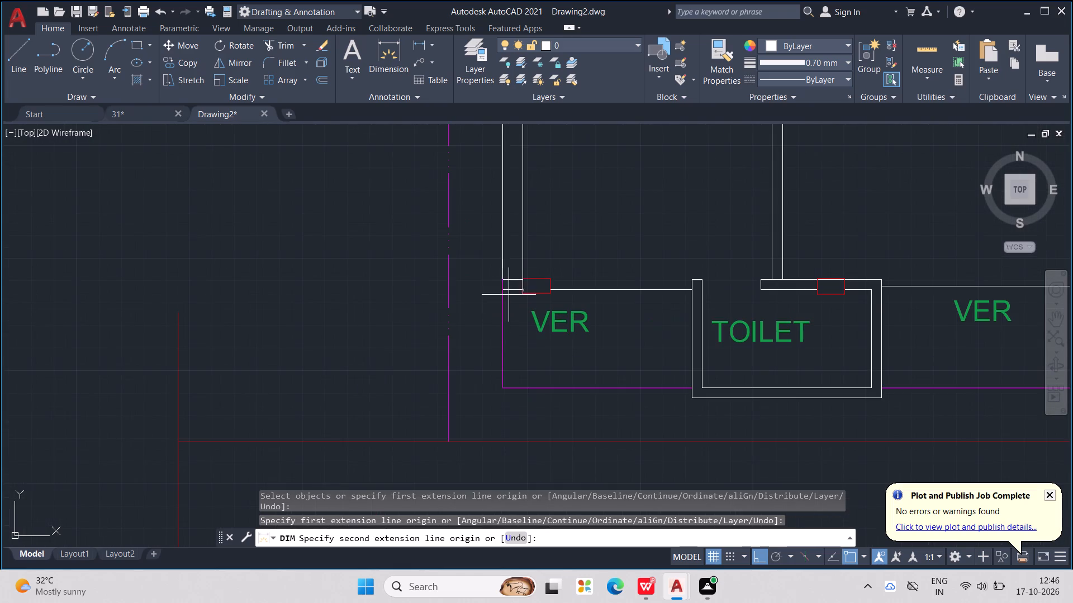
pyautogui.click(523, 276)
pyautogui.moveTo(589, 267); pyautogui.dragTo(560, 393, button='middle')
pyautogui.scroll(-1, 589, 267)
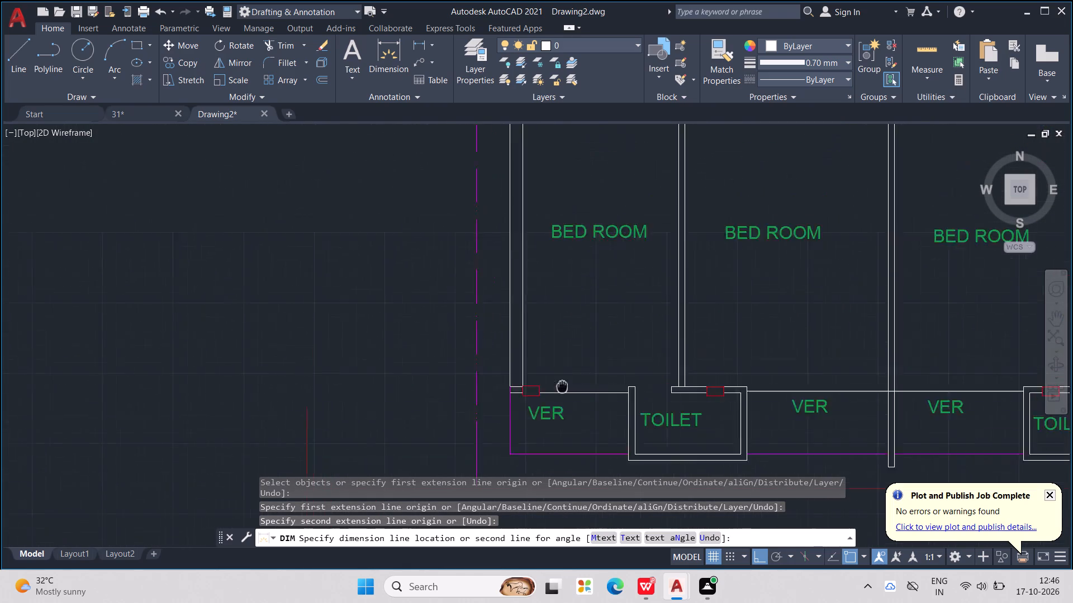
pyautogui.moveTo(560, 393); pyautogui.dragTo(547, 457, button='middle')
pyautogui.click(536, 437)
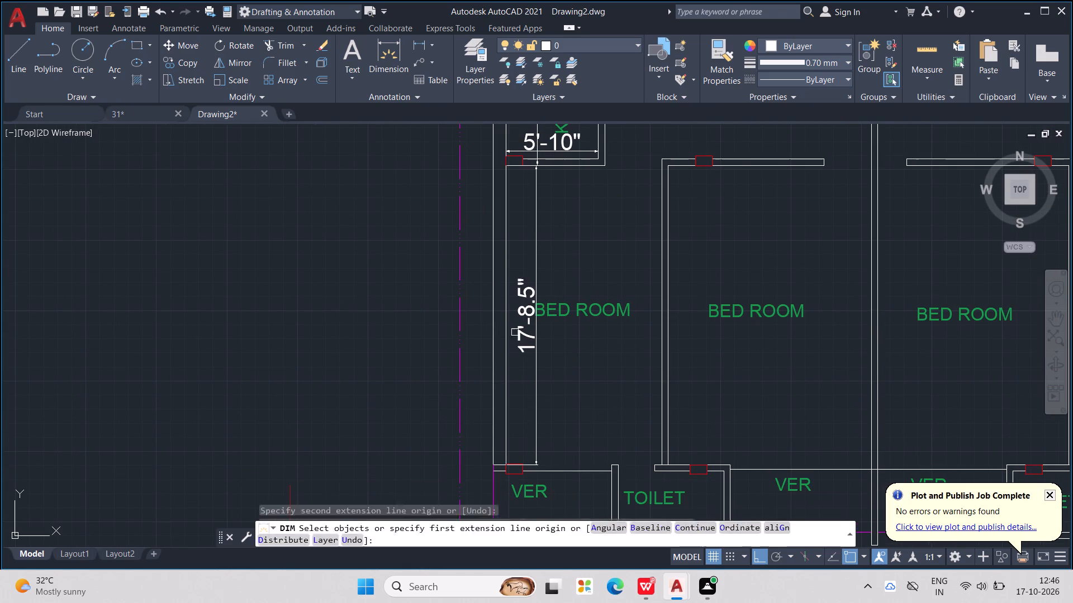
# Add a horizontal dimension across the left unit's outer bedroom from the outer wall to the partition wall, just above the VER wall.
pyautogui.click(386, 55)
pyautogui.moveTo(629, 394); pyautogui.dragTo(629, 321, button='middle')
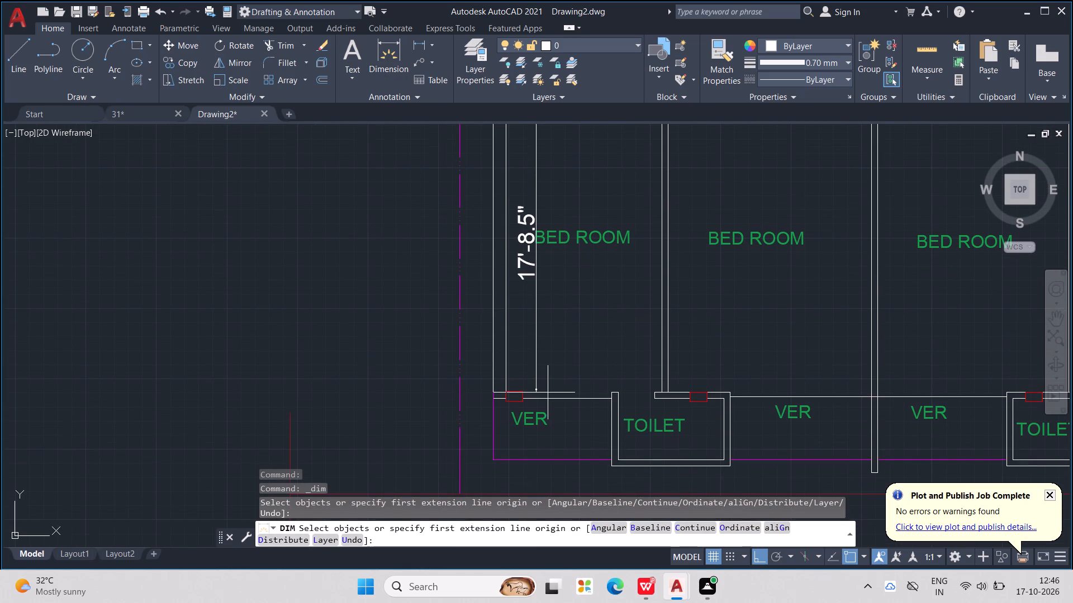
pyautogui.click(505, 388)
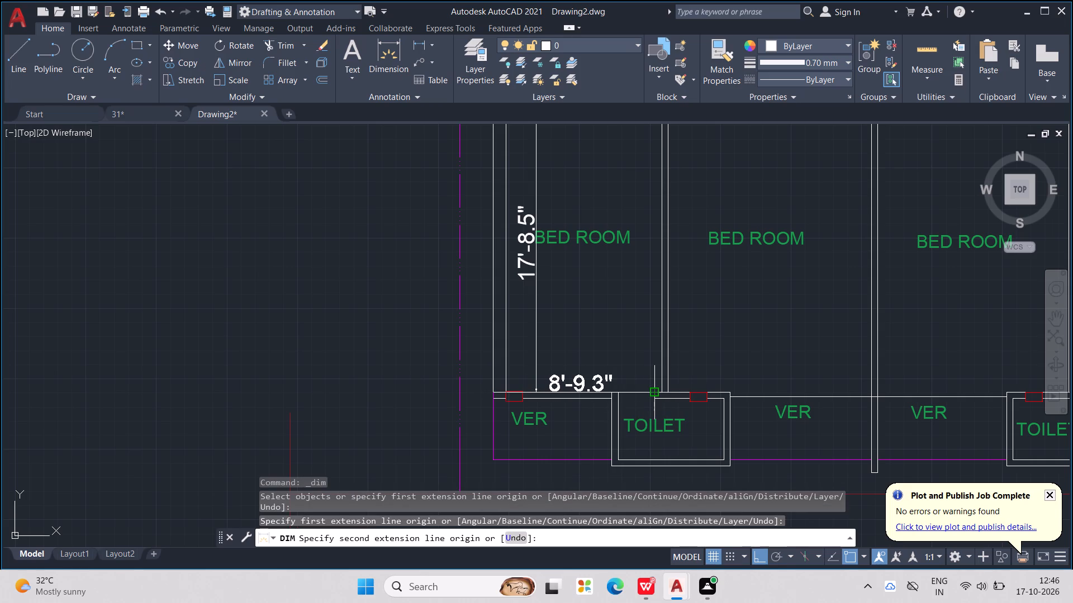
pyautogui.scroll(1, 658, 394)
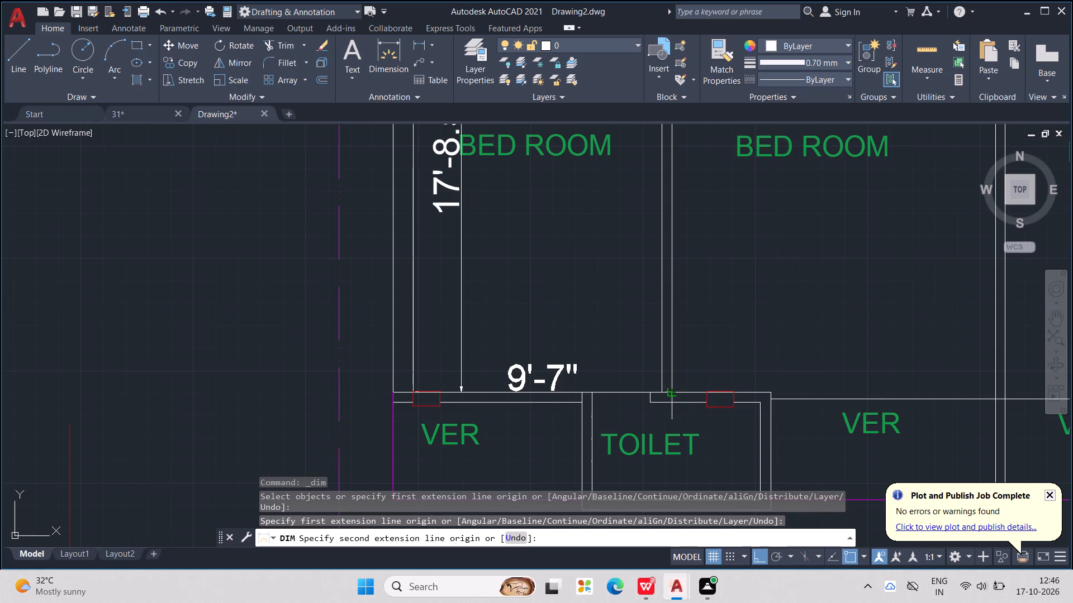
pyautogui.click(673, 391)
pyautogui.click(666, 361)
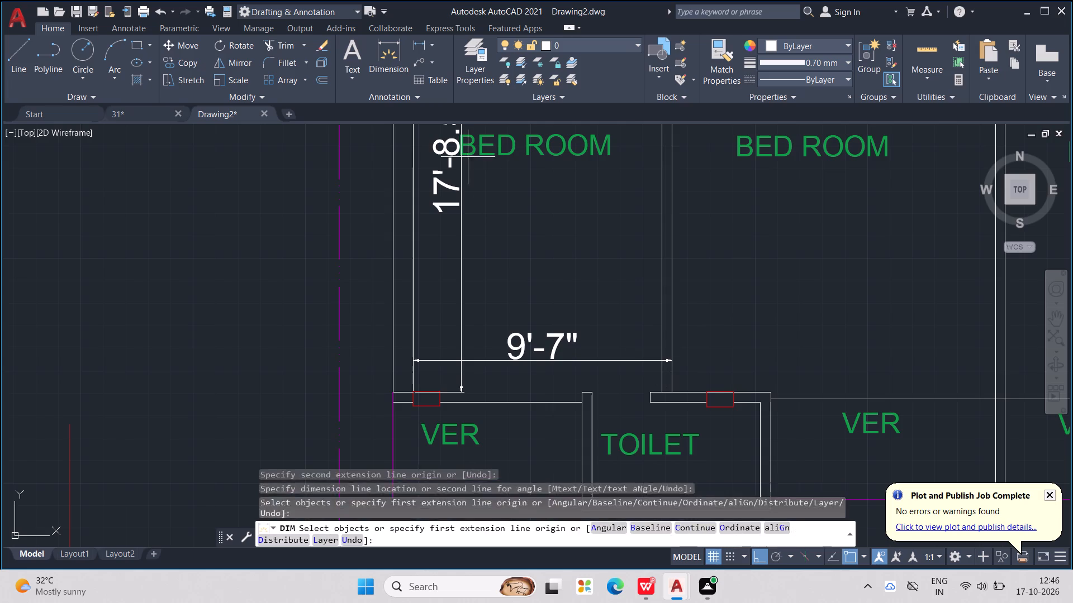
pyautogui.doubleClick(443, 185)
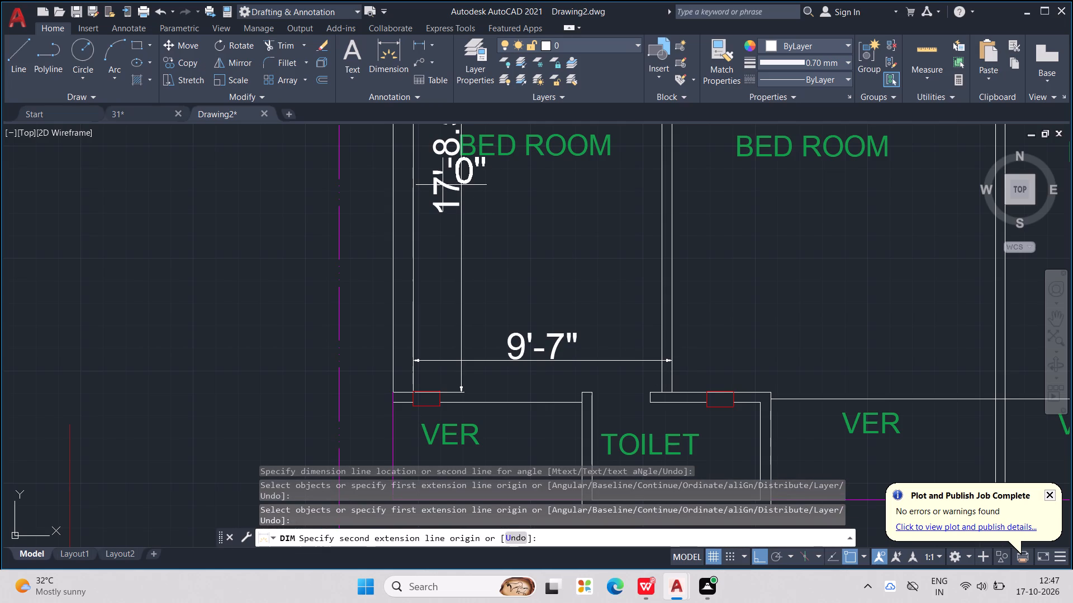
pyautogui.press('Escape')
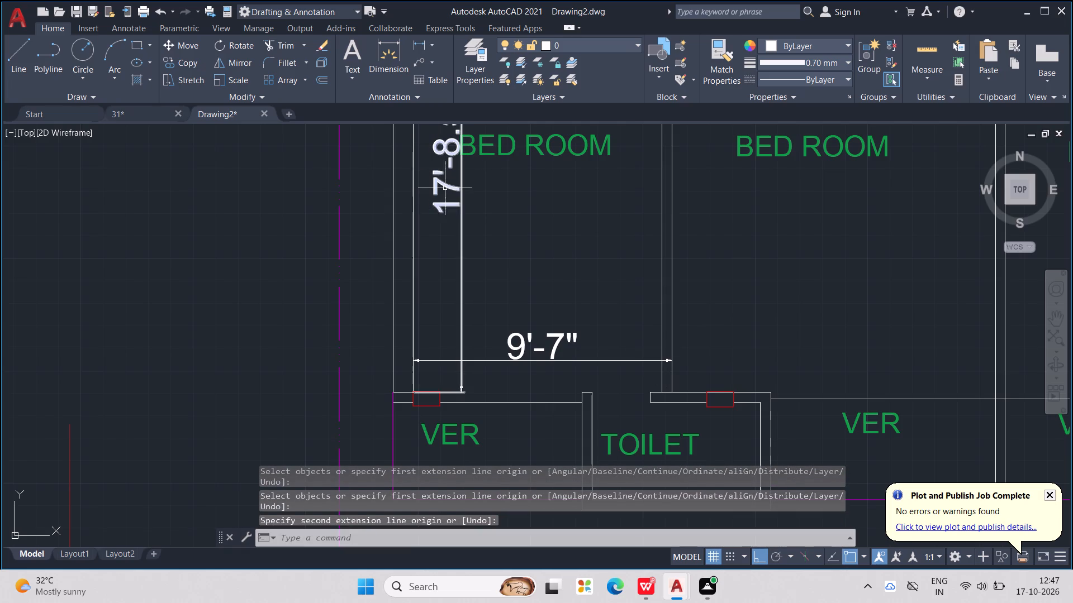
# Change the left outer bedroom's vertical dimension text to 13'-0".
pyautogui.doubleClick(445, 188)
pyautogui.press('BackSpace')
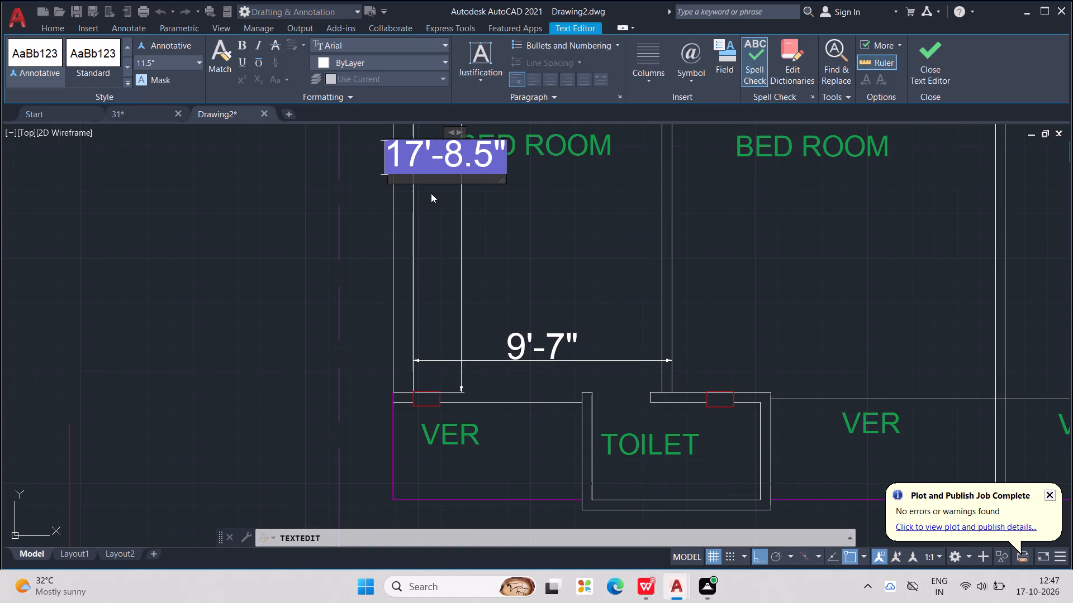
pyautogui.press('Right')
pyautogui.press('Right')
pyautogui.press('BackSpace')
pyautogui.press('BackSpace')
pyautogui.press('BackSpace')
pyautogui.press('BackSpace')
pyautogui.press('BackSpace')
pyautogui.press('BackSpace')
pyautogui.press('BackSpace')
pyautogui.press('BackSpace')
pyautogui.press('BackSpace')
pyautogui.press('BackSpace')
pyautogui.press('BackSpace')
pyautogui.press('BackSpace')
pyautogui.press('BackSpace')
pyautogui.press('BackSpace')
pyautogui.press('BackSpace')
pyautogui.press('BackSpace')
pyautogui.press('BackSpace')
pyautogui.press('BackSpace')
pyautogui.press('BackSpace')
pyautogui.press('BackSpace')
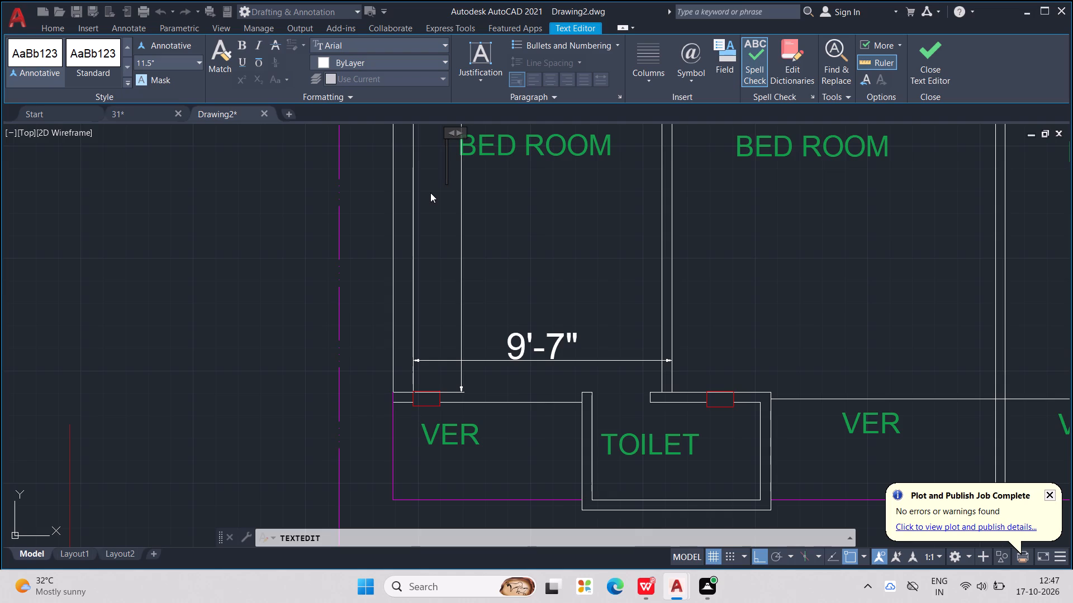
pyautogui.write("13'-")
pyautogui.write('0"')
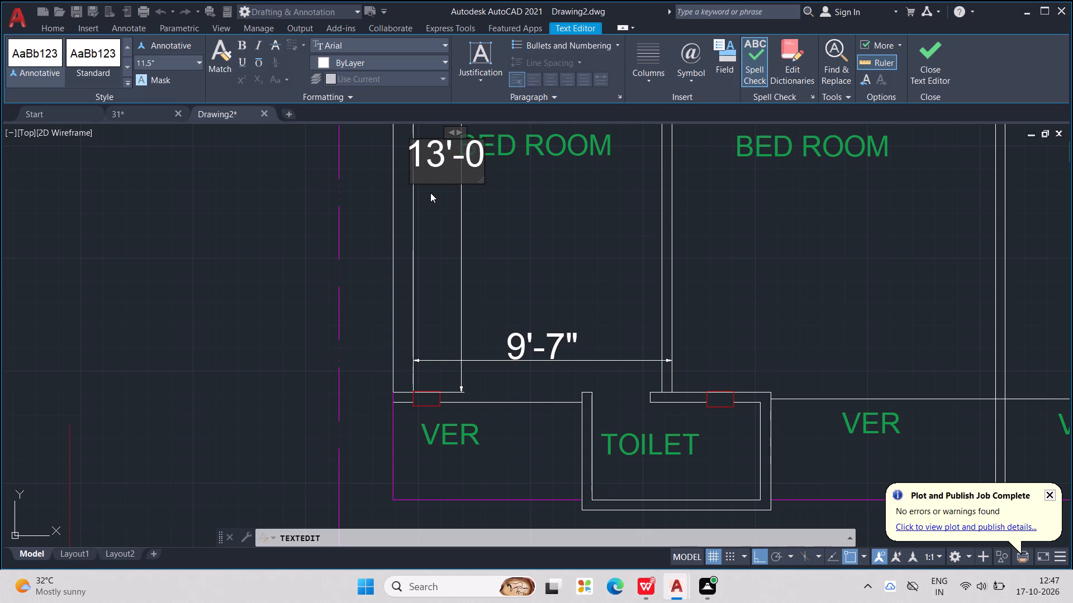
pyautogui.click(520, 246)
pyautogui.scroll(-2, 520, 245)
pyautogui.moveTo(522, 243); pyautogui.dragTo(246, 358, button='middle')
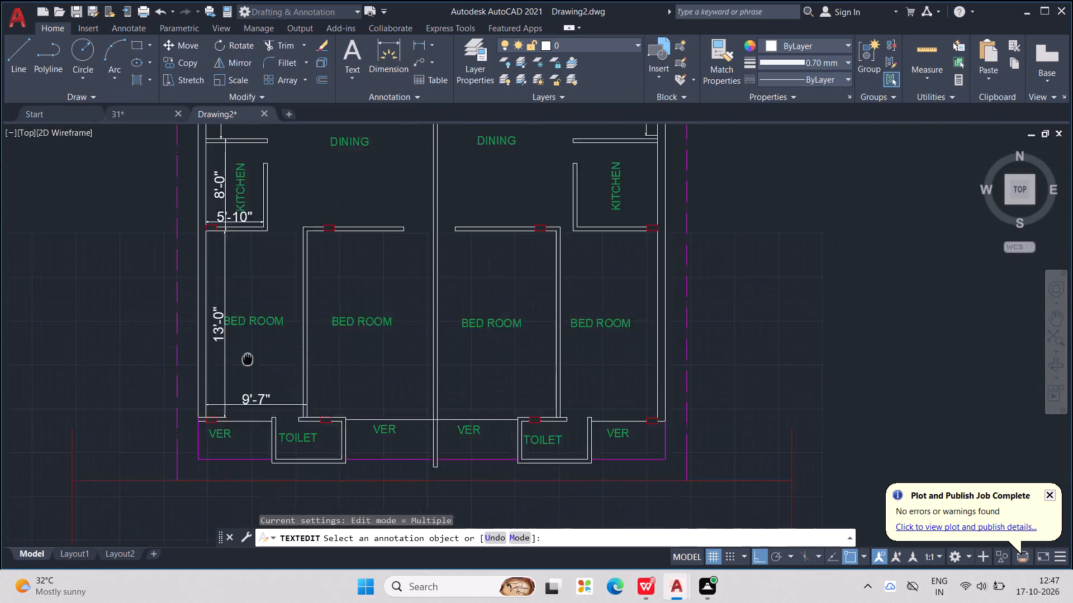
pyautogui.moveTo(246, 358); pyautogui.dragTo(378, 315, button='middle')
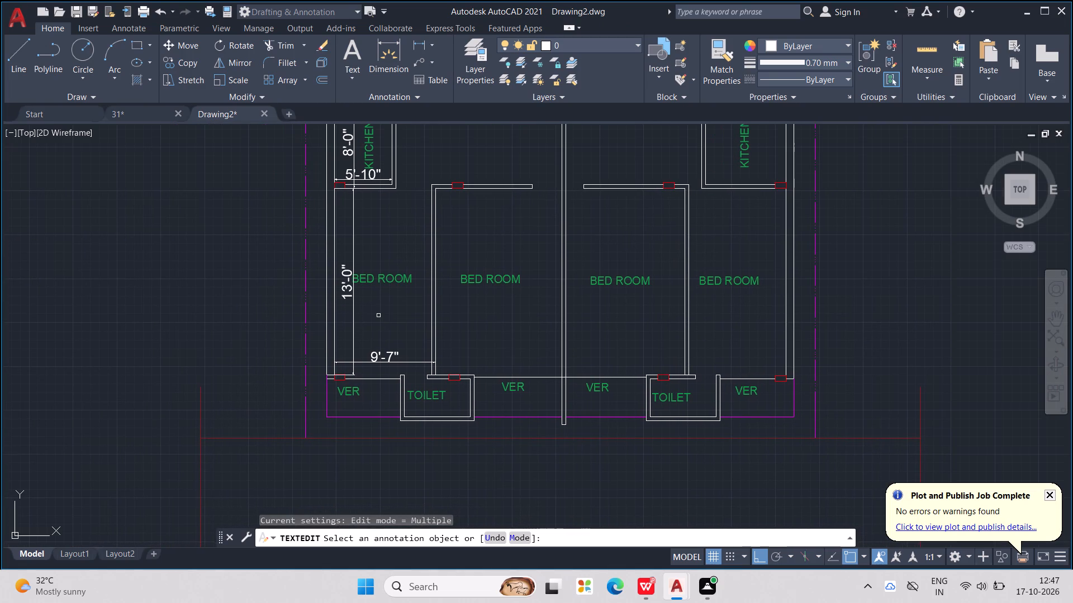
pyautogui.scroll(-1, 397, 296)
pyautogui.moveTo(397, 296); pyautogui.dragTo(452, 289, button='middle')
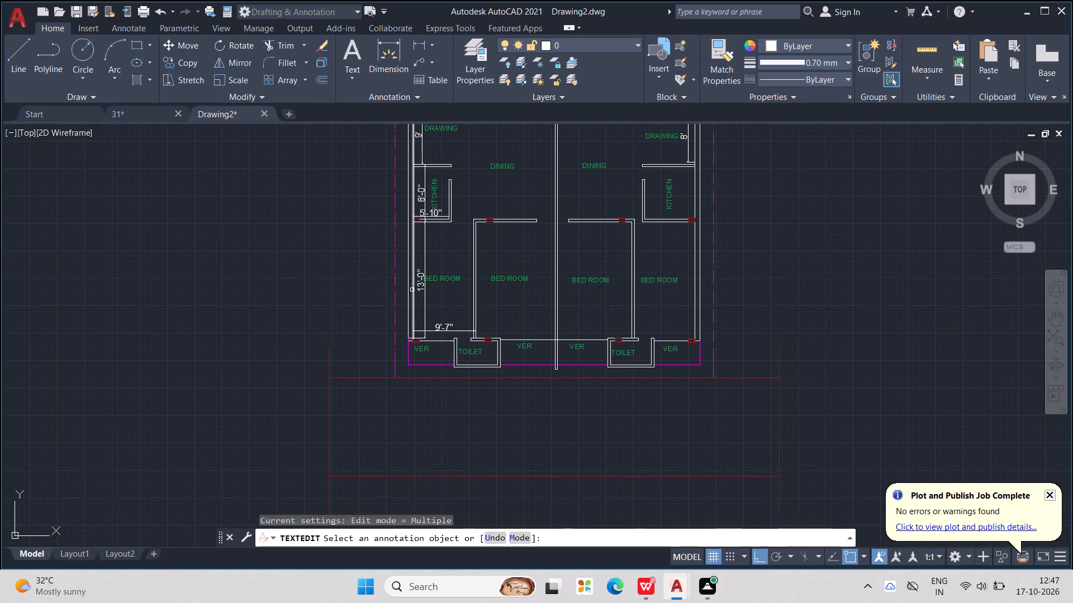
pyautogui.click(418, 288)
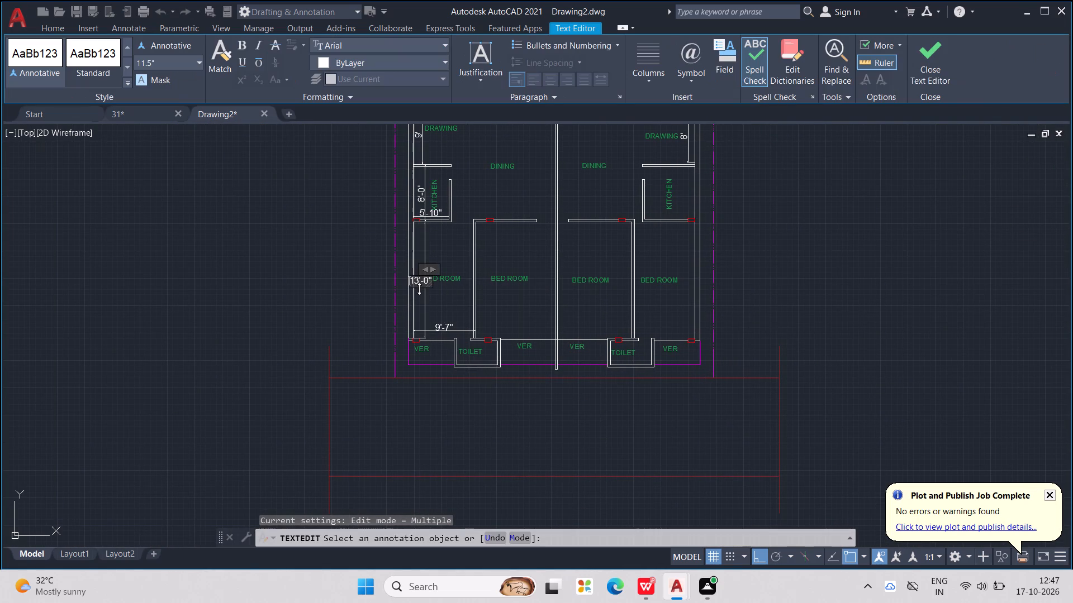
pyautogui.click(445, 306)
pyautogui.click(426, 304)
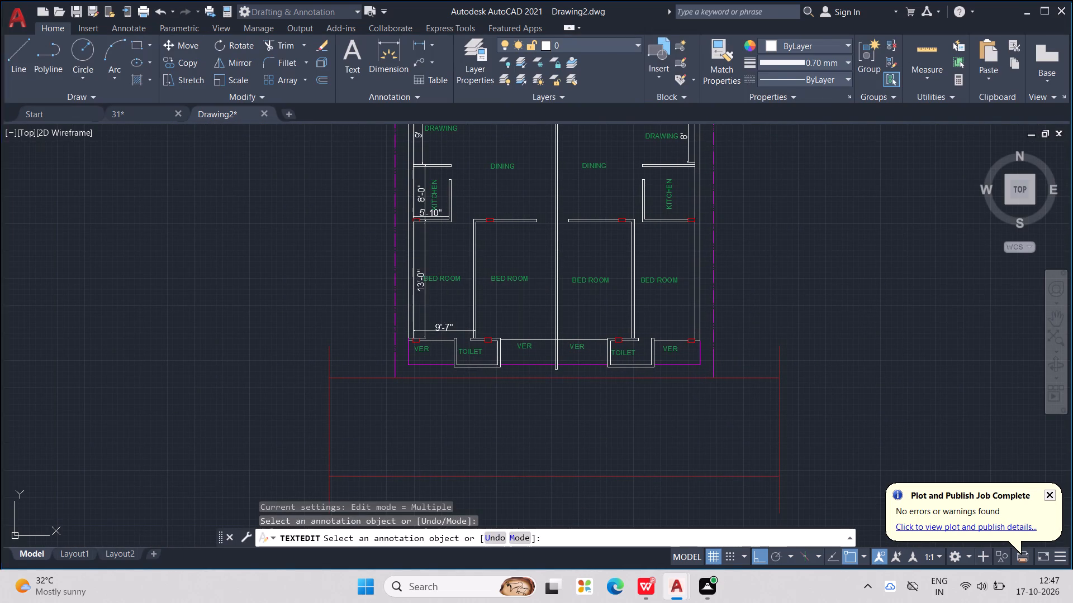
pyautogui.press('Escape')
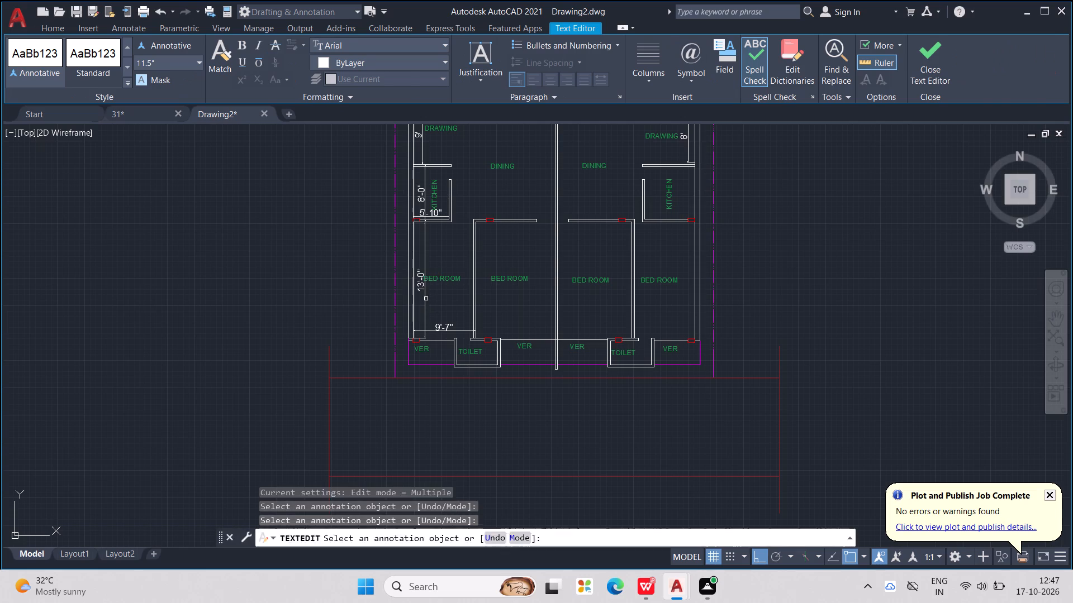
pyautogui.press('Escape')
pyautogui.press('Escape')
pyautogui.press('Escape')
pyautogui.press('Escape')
# Copy the 13'-0" vertical dimension into the left unit's inner bedroom, placing it at the bottom corner beside the partition wall.
pyautogui.click(425, 298)
pyautogui.hotkey('ctrl', 'c')
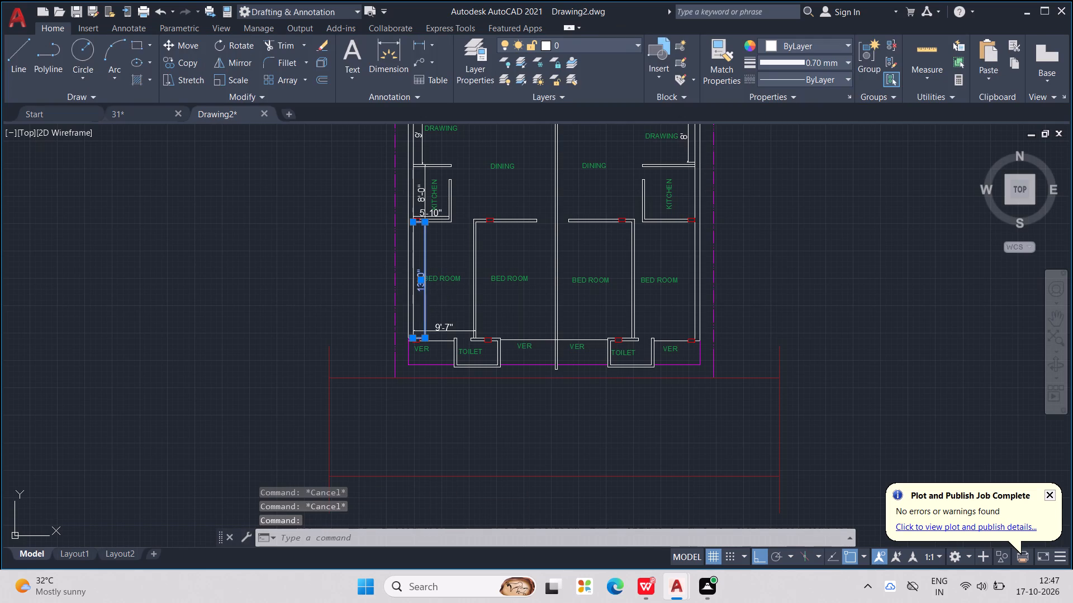
pyautogui.hotkey('ctrl', 'v')
pyautogui.scroll(1, 504, 333)
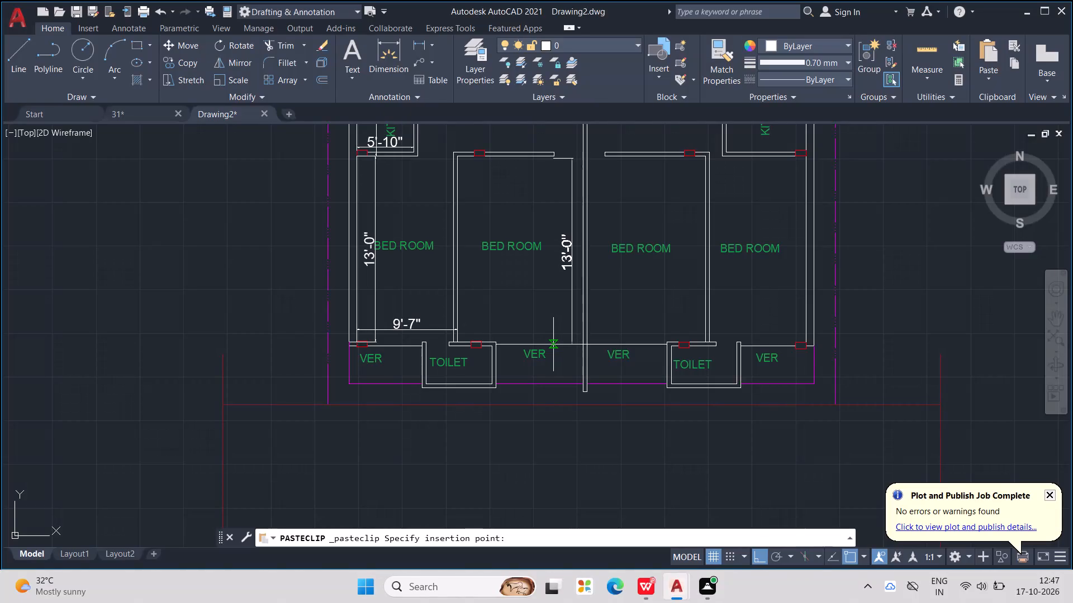
pyautogui.click(458, 341)
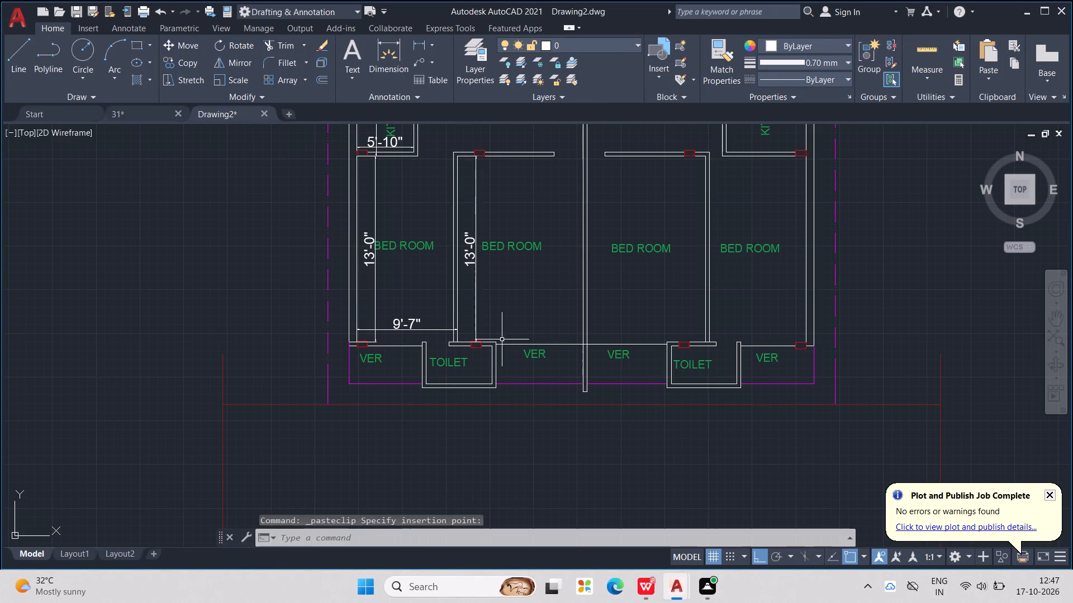
# Paste another copy of the 13'-0" vertical dimension into the right unit's outer bedroom, beside the BED ROOM label.
pyautogui.hotkey('ctrl', 'v')
pyautogui.moveTo(499, 331); pyautogui.dragTo(482, 339, button='middle')
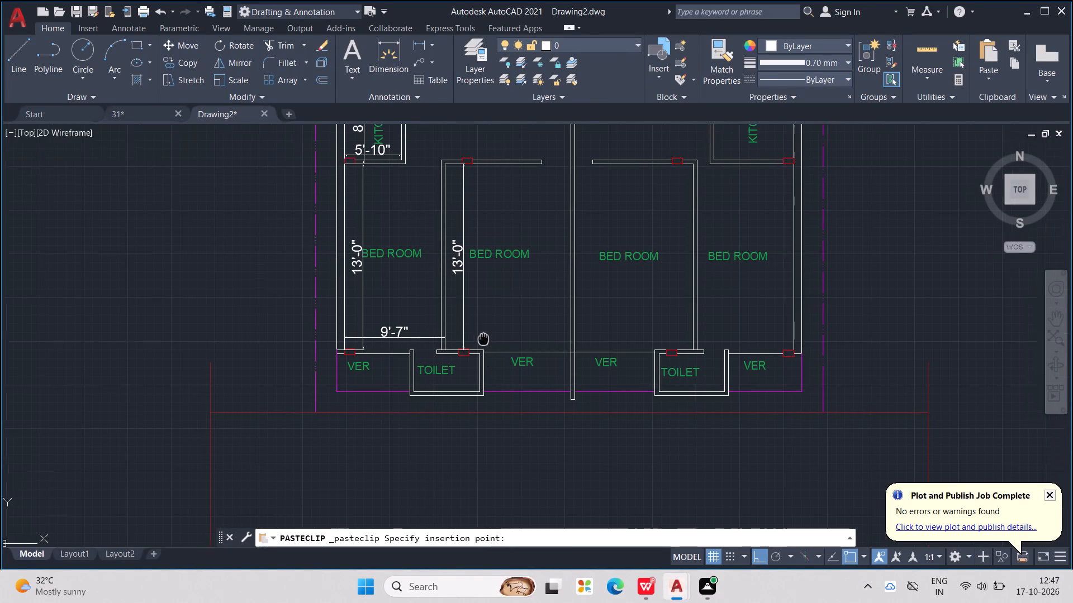
pyautogui.moveTo(482, 339); pyautogui.dragTo(351, 337, button='middle')
pyautogui.scroll(-1, 490, 337)
pyautogui.moveTo(491, 337); pyautogui.dragTo(479, 337, button='middle')
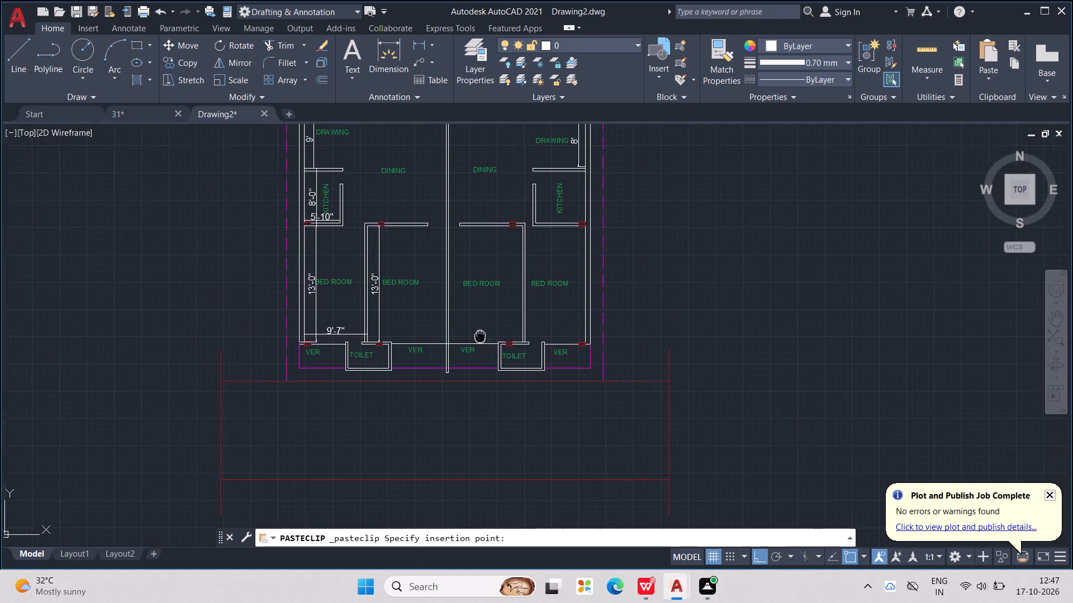
pyautogui.moveTo(479, 337); pyautogui.dragTo(428, 351, button='middle')
pyautogui.scroll(2, 514, 357)
pyautogui.moveTo(510, 355); pyautogui.dragTo(358, 377, button='middle')
pyautogui.scroll(-1, 418, 456)
pyautogui.moveTo(428, 453); pyautogui.dragTo(499, 446, button='middle')
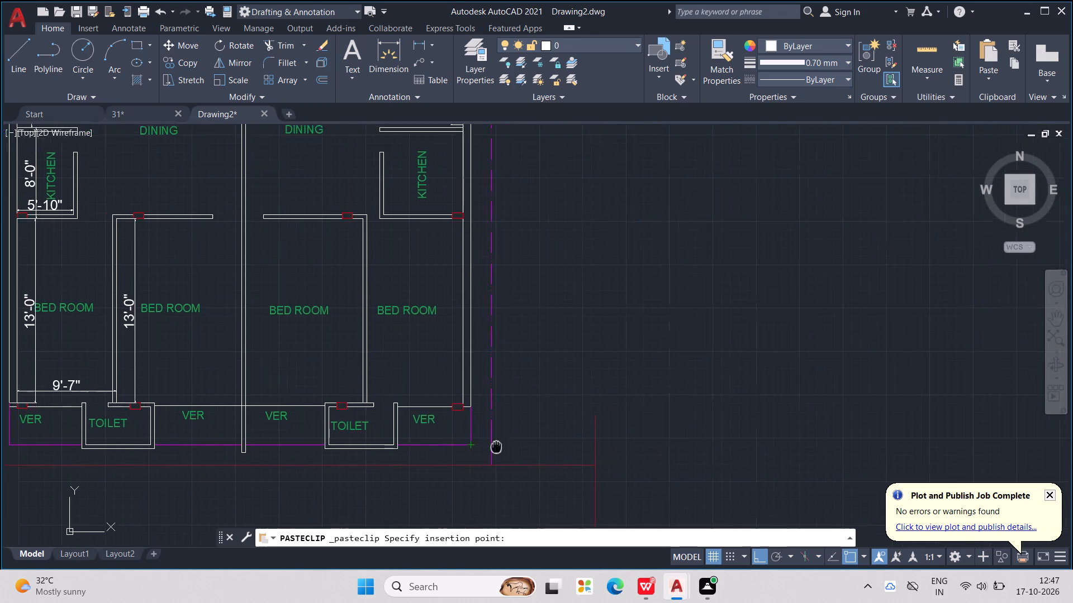
pyautogui.moveTo(499, 446); pyautogui.dragTo(524, 441, button='middle')
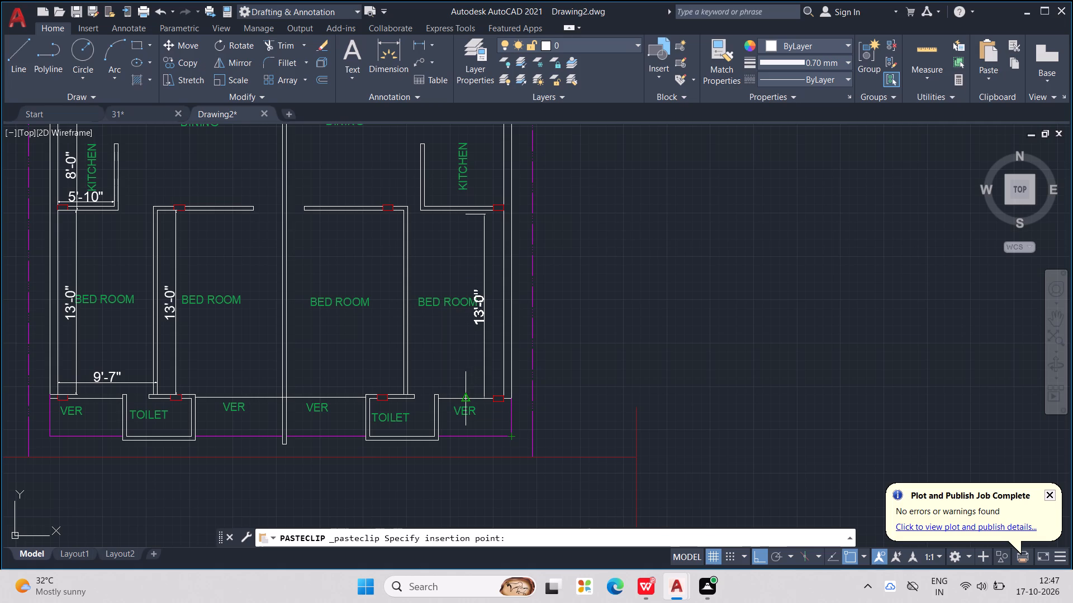
pyautogui.click(469, 395)
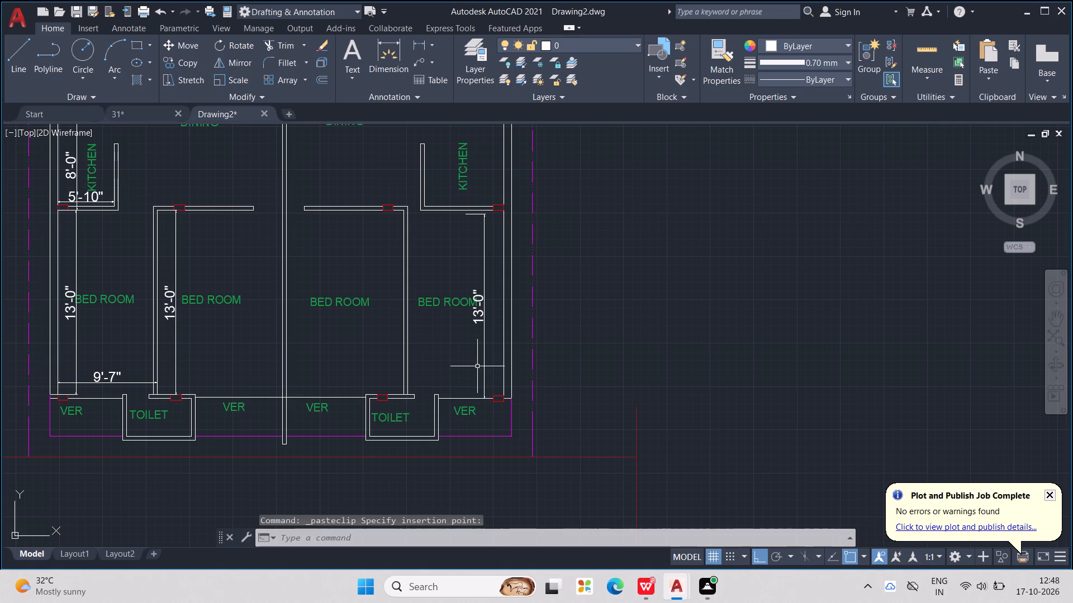
# Move the right outer bedroom's 13'-0" dimension slightly toward the outer wall, aligning it between the kitchen wall and the VER wall.
pyautogui.click(484, 319)
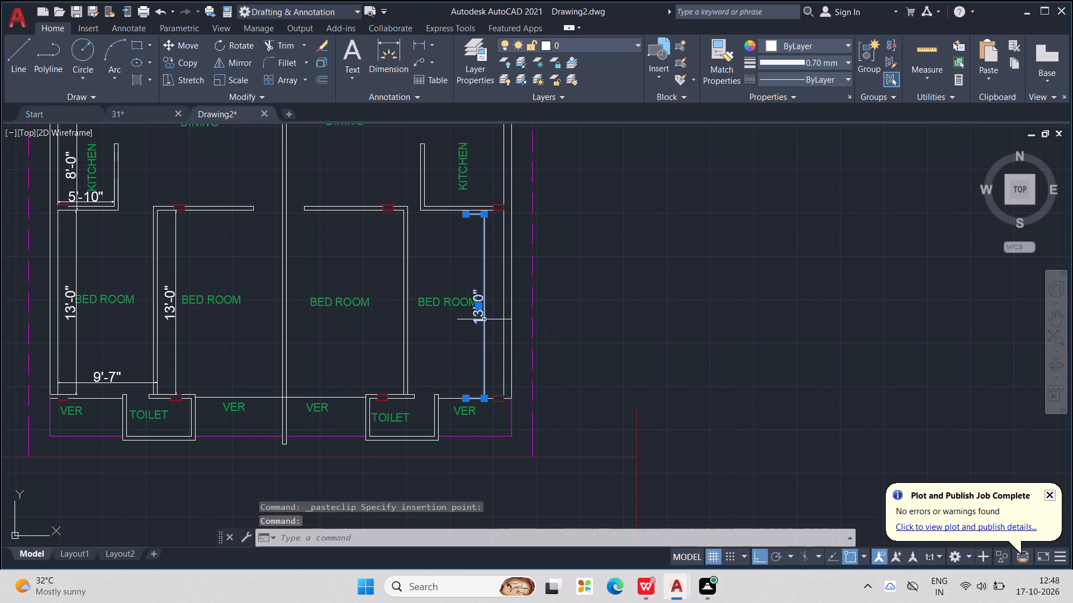
pyautogui.moveTo(483, 266); pyautogui.dragTo(483, 261)
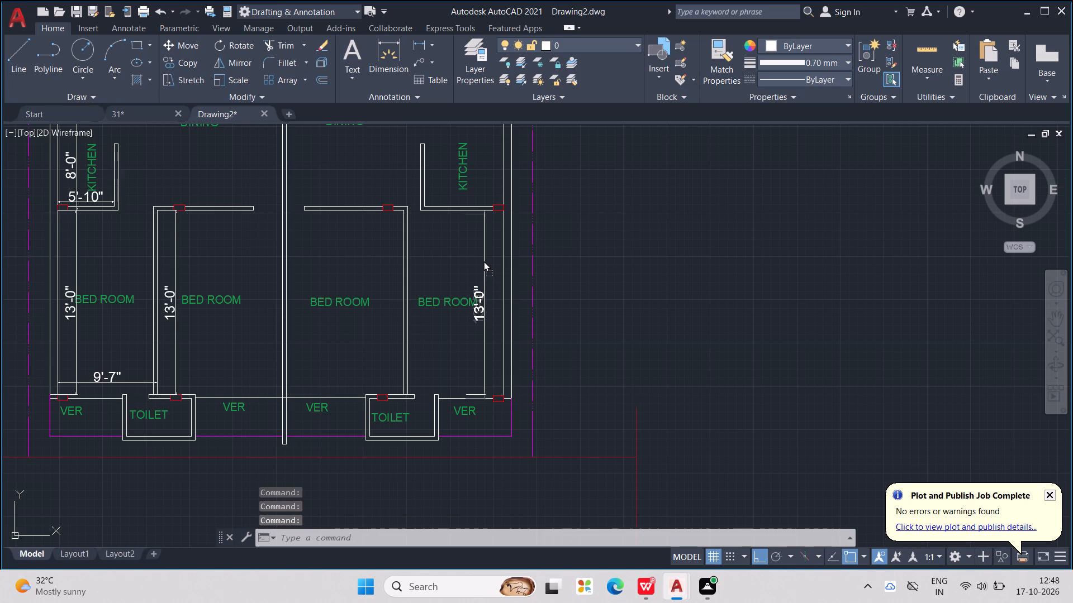
pyautogui.moveTo(483, 261); pyautogui.dragTo(488, 266)
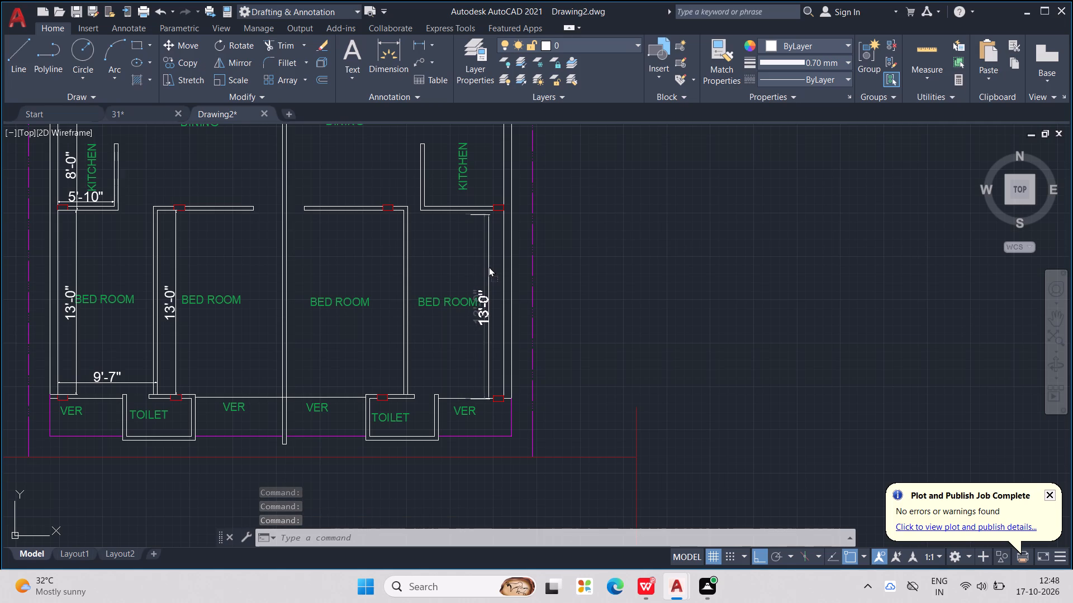
pyautogui.moveTo(488, 266); pyautogui.dragTo(490, 264)
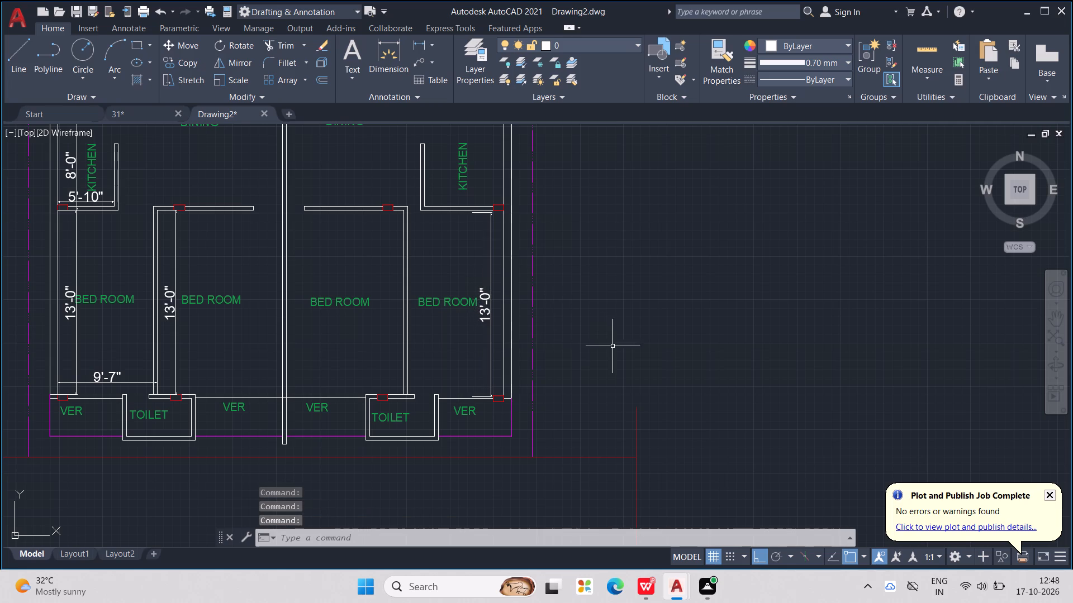
pyautogui.press('Escape')
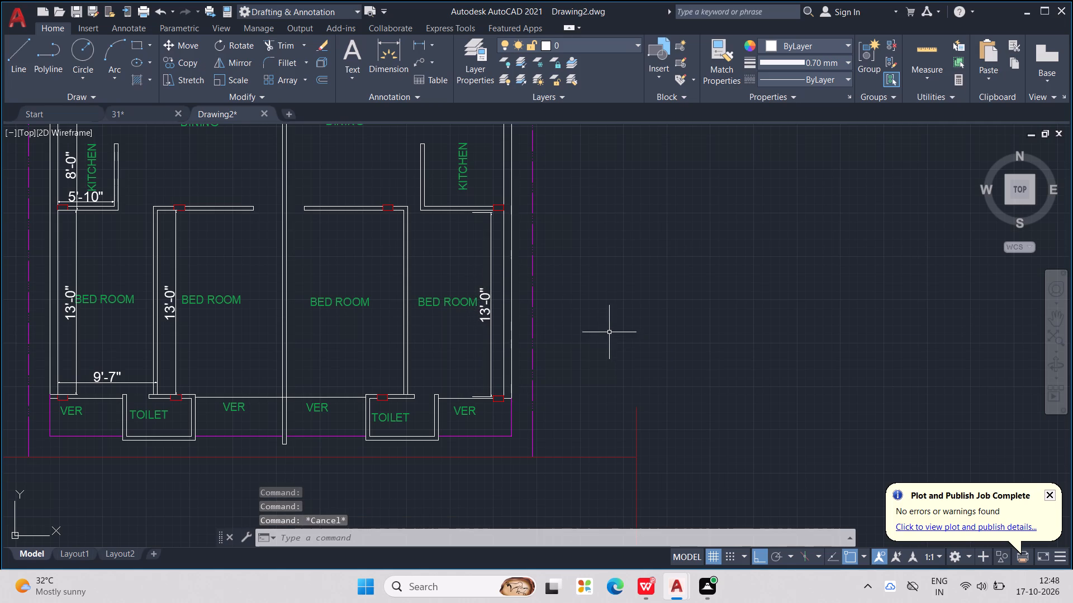
# Copy the 9'-7" horizontal dimension from the left outer bedroom into the right outer bedroom, starting at the partition wall's bottom corner.
pyautogui.scroll(-1, 609, 332)
pyautogui.moveTo(609, 332); pyautogui.dragTo(751, 319, button='middle')
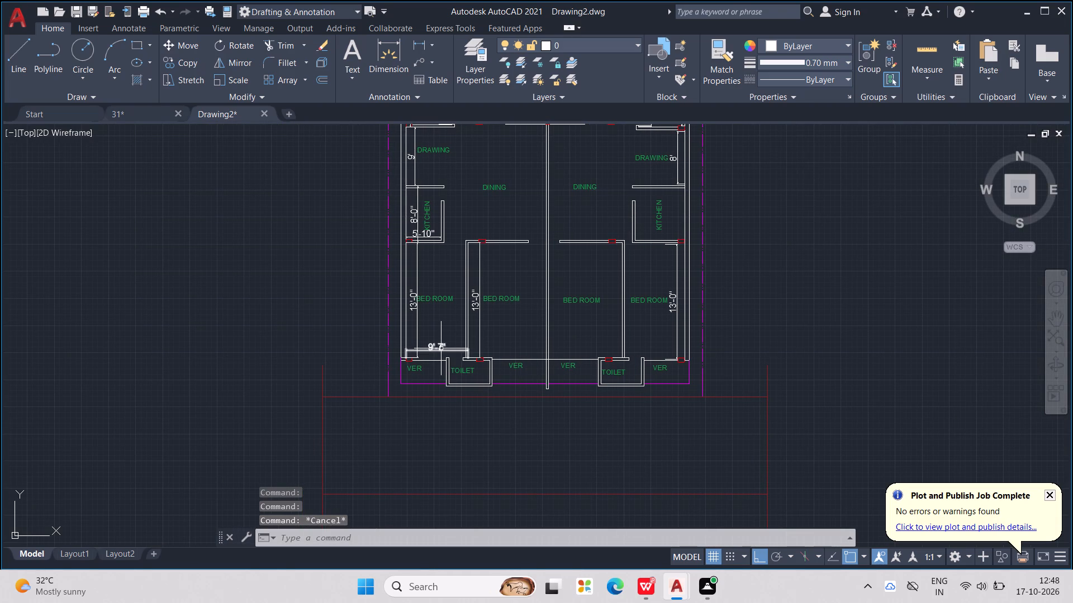
pyautogui.click(441, 348)
pyautogui.hotkey('ctrl', 'c')
pyautogui.hotkey('ctrl', 'v')
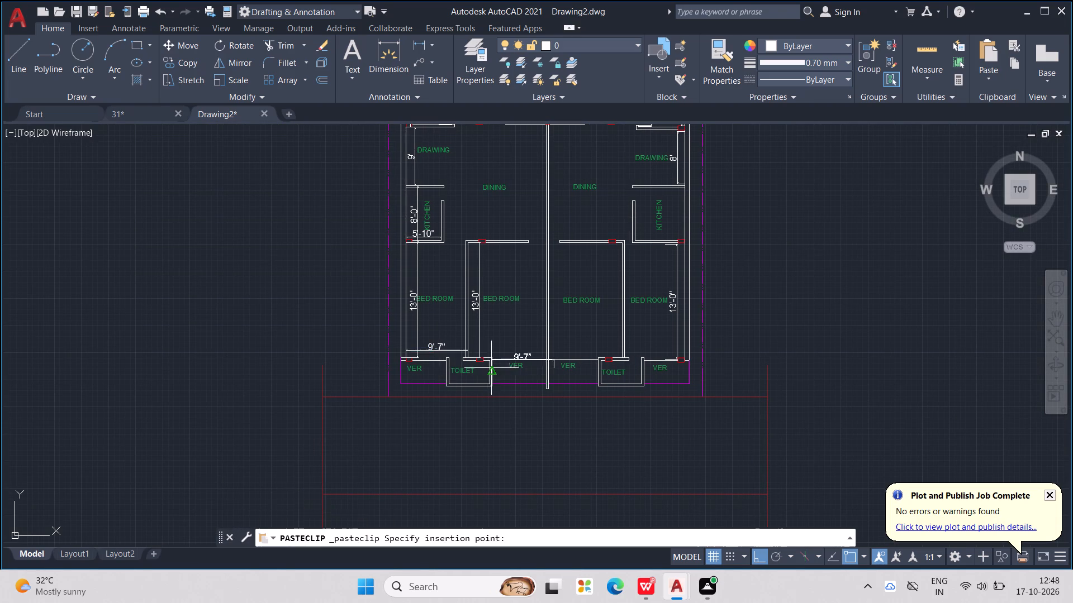
pyautogui.scroll(2, 486, 360)
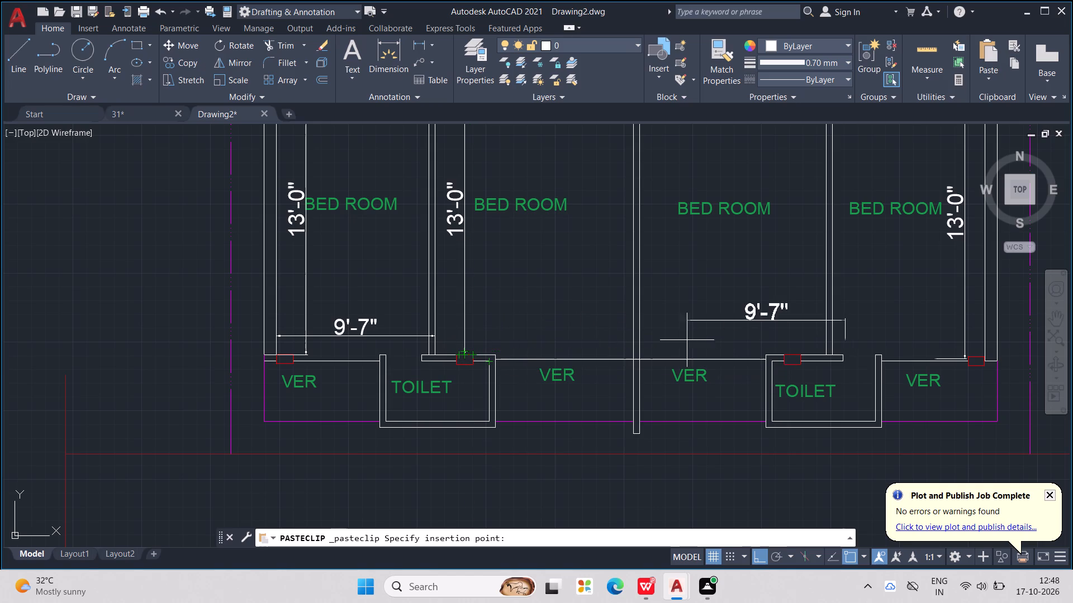
pyautogui.moveTo(685, 332); pyautogui.dragTo(396, 395, button='middle')
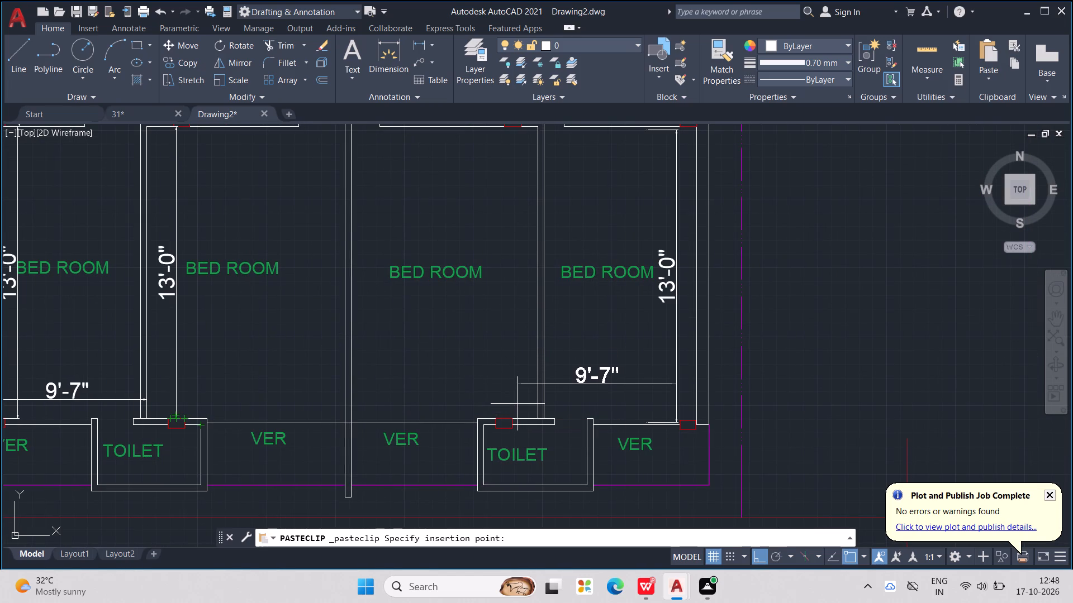
pyautogui.scroll(-2, 550, 406)
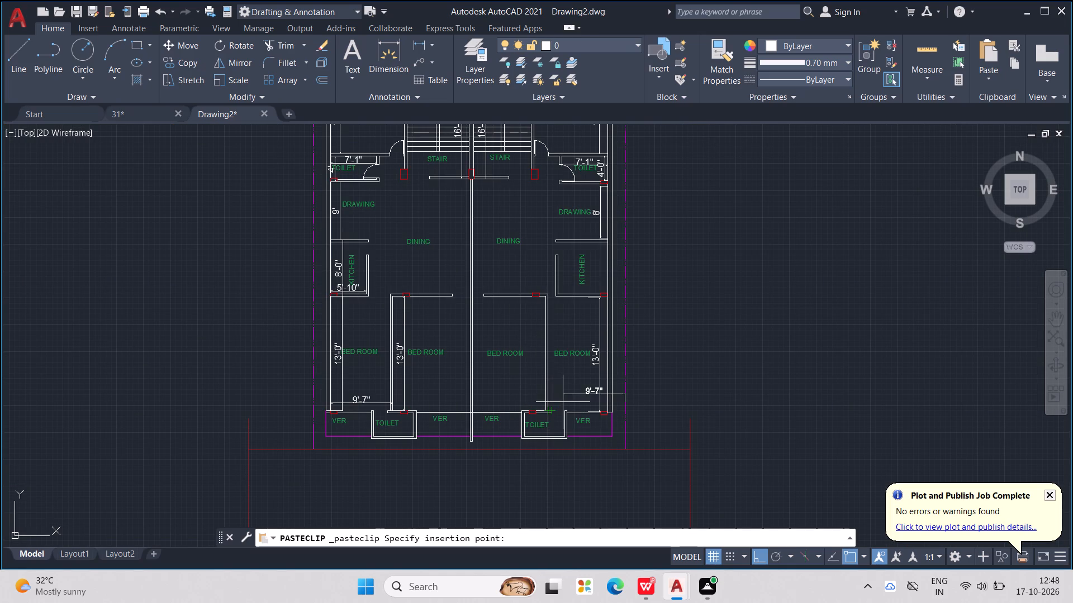
pyautogui.scroll(2, 561, 404)
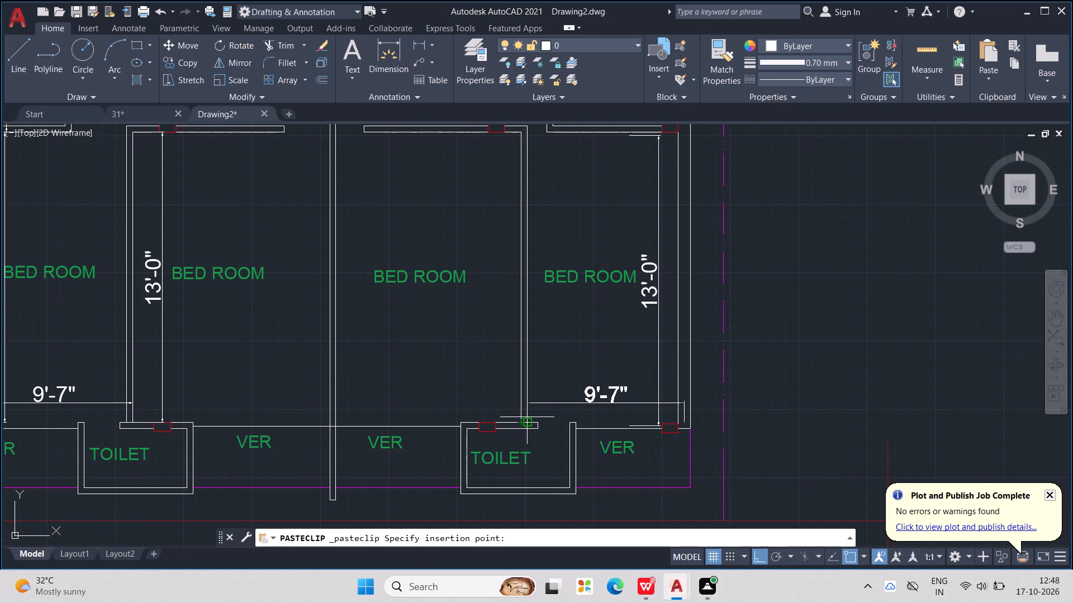
pyautogui.click(527, 418)
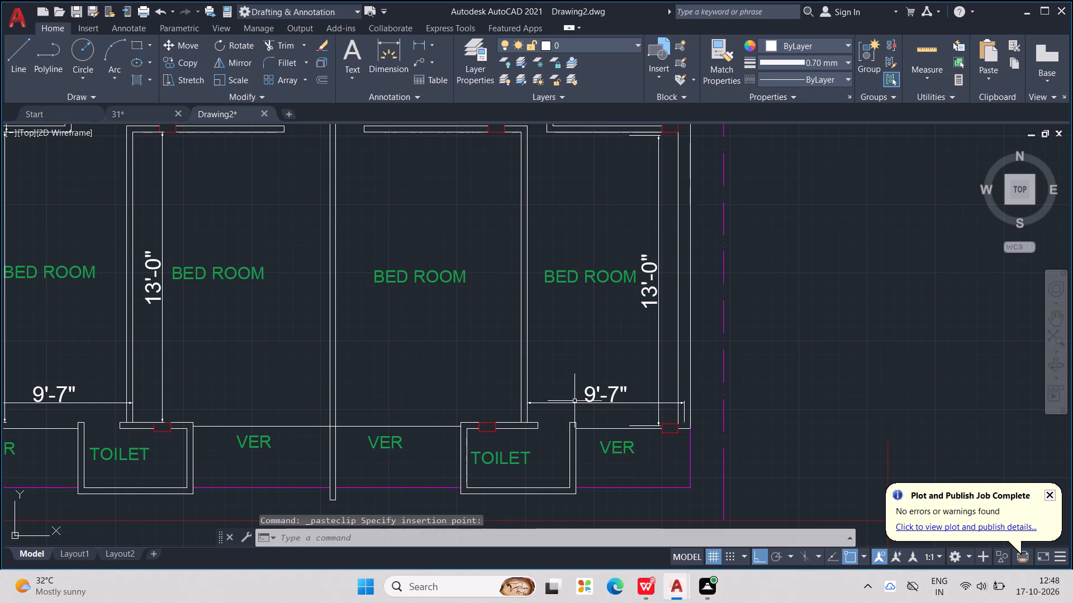
# Move the right outer bedroom's 9'-7" horizontal dimension sideways so its outer end meets the outer wall's outside face.
pyautogui.click(683, 410)
pyautogui.scroll(3, 685, 410)
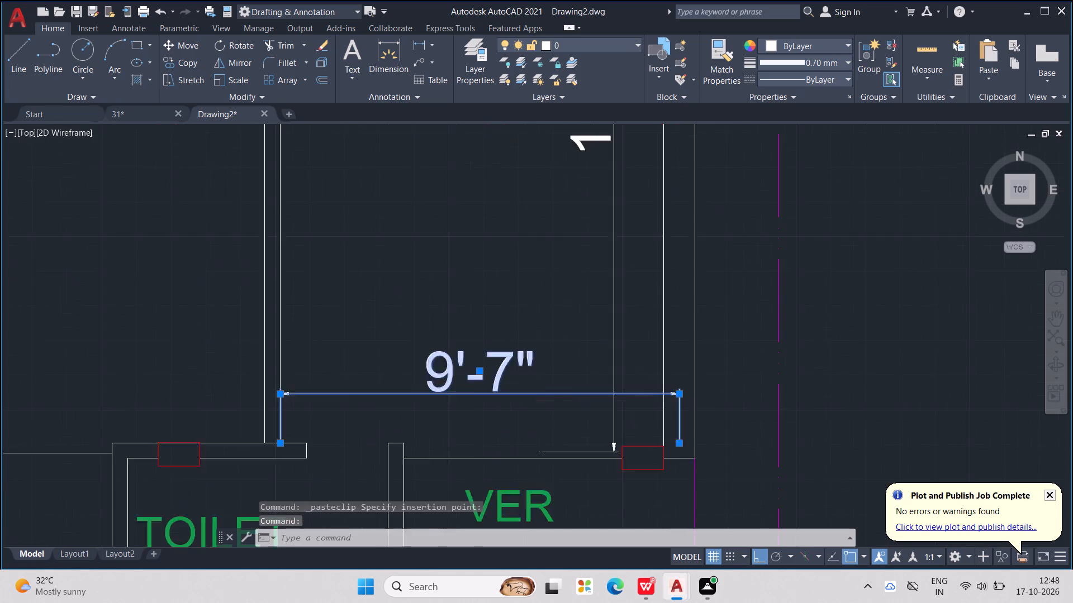
pyautogui.moveTo(671, 387); pyautogui.dragTo(690, 384)
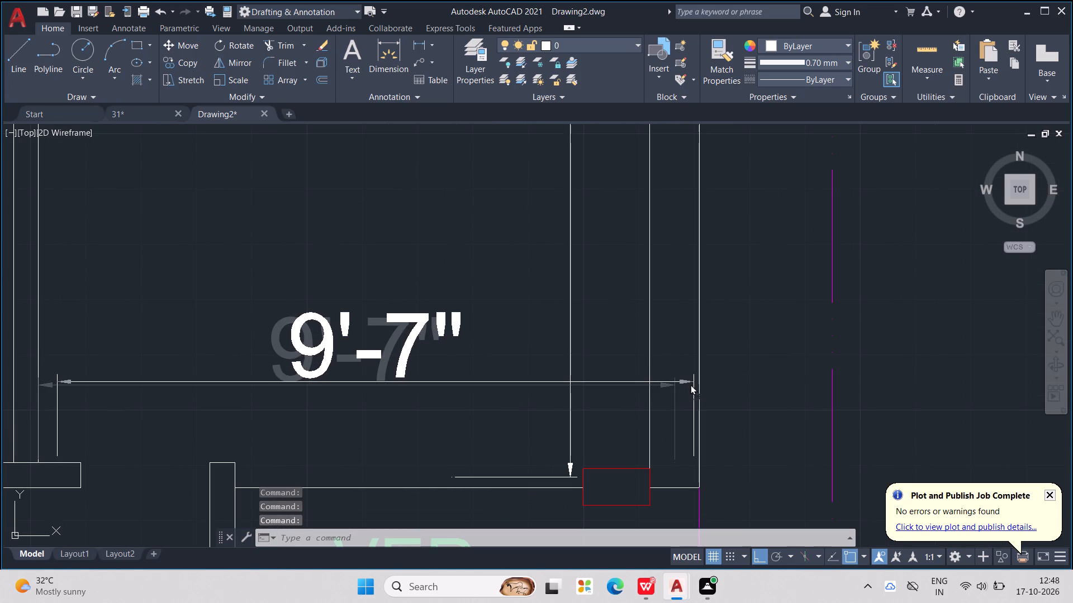
pyautogui.moveTo(690, 384); pyautogui.dragTo(694, 387)
pyautogui.scroll(-2, 694, 388)
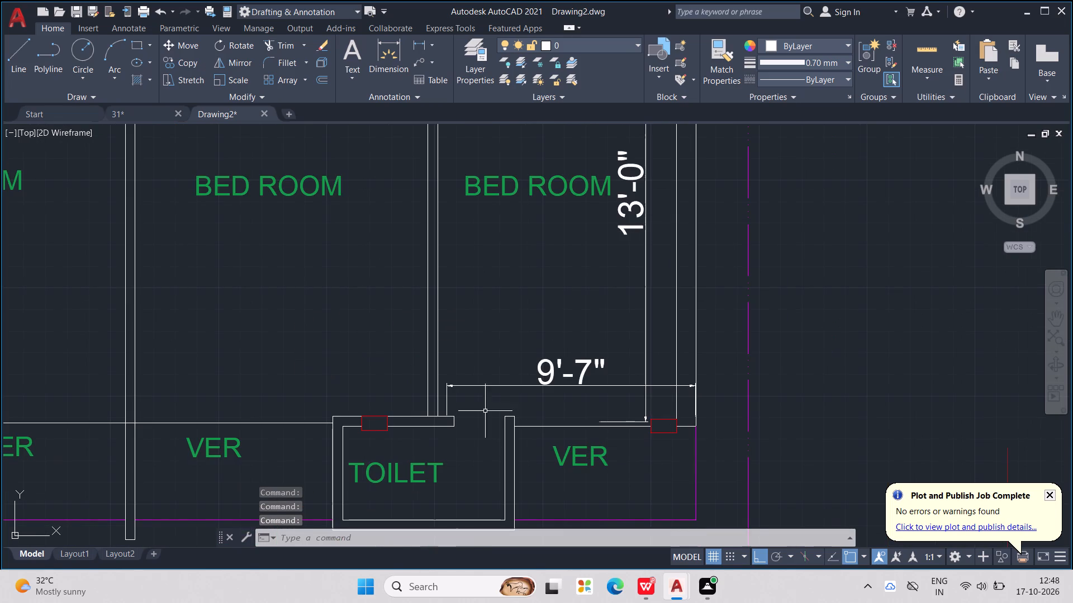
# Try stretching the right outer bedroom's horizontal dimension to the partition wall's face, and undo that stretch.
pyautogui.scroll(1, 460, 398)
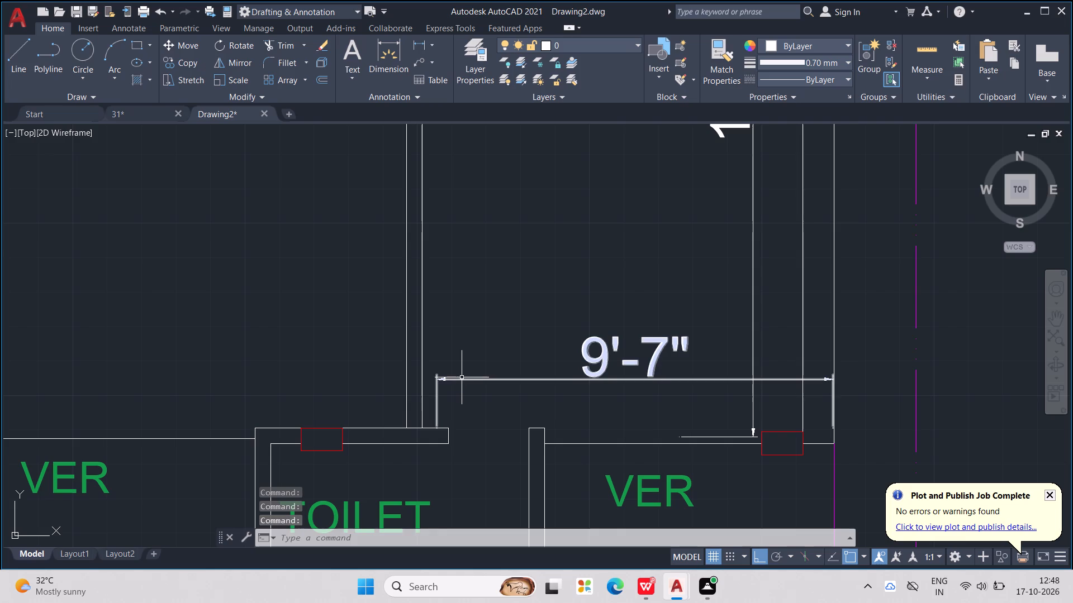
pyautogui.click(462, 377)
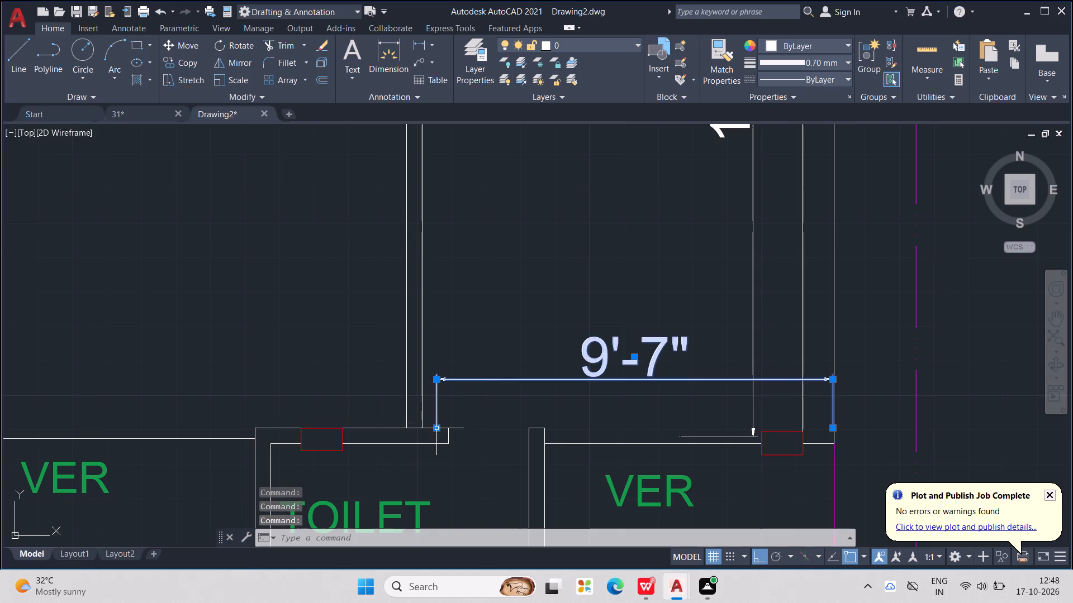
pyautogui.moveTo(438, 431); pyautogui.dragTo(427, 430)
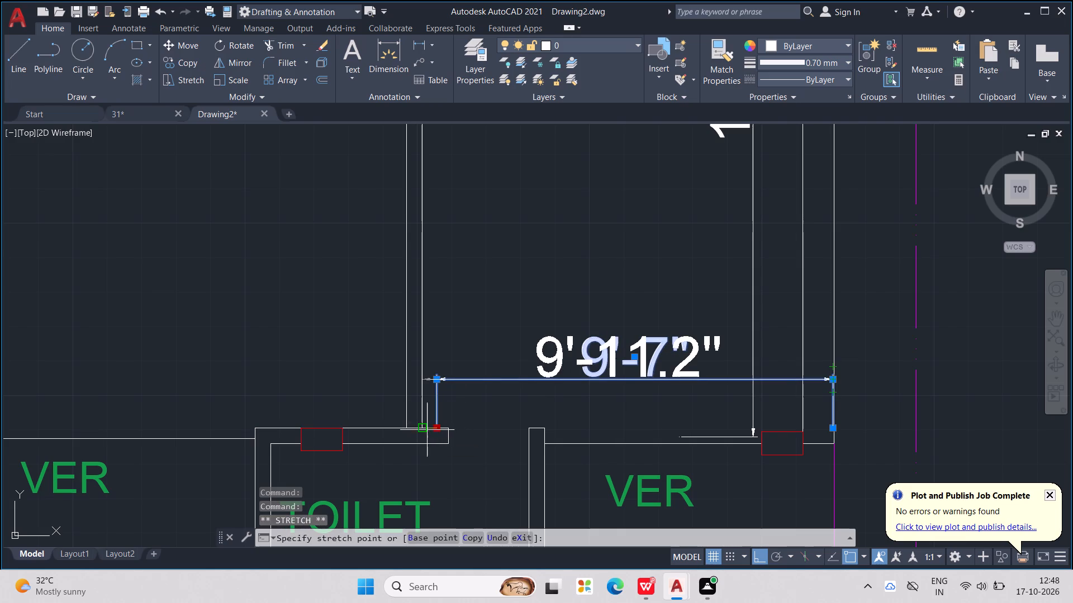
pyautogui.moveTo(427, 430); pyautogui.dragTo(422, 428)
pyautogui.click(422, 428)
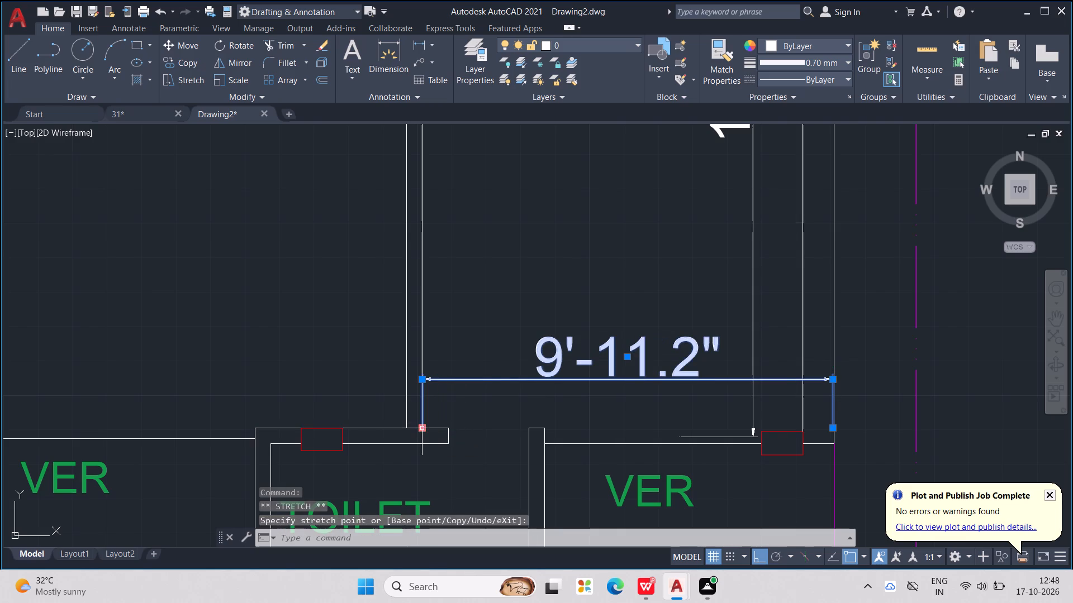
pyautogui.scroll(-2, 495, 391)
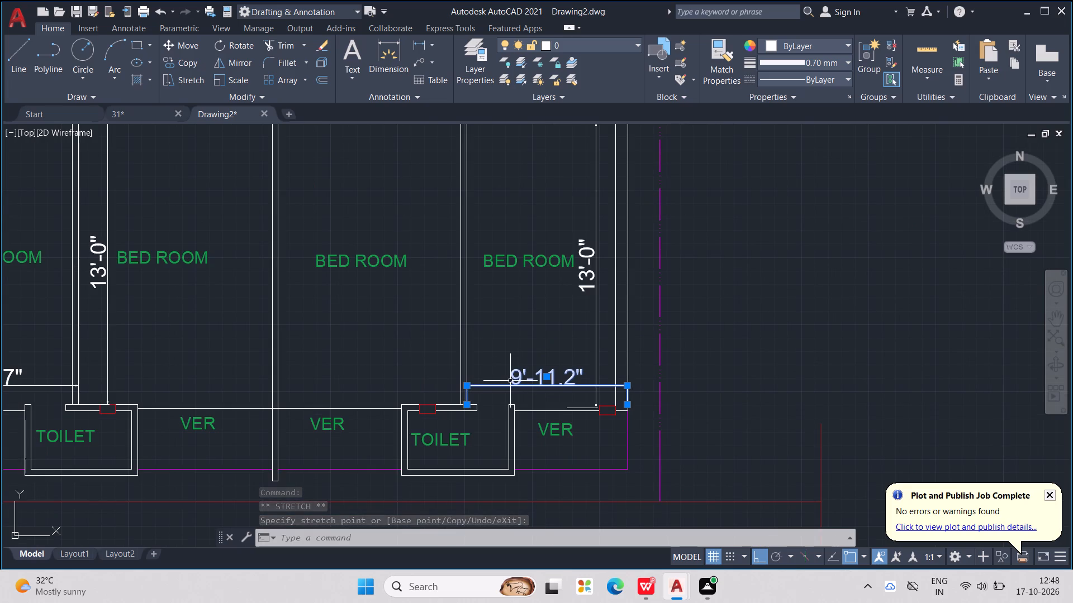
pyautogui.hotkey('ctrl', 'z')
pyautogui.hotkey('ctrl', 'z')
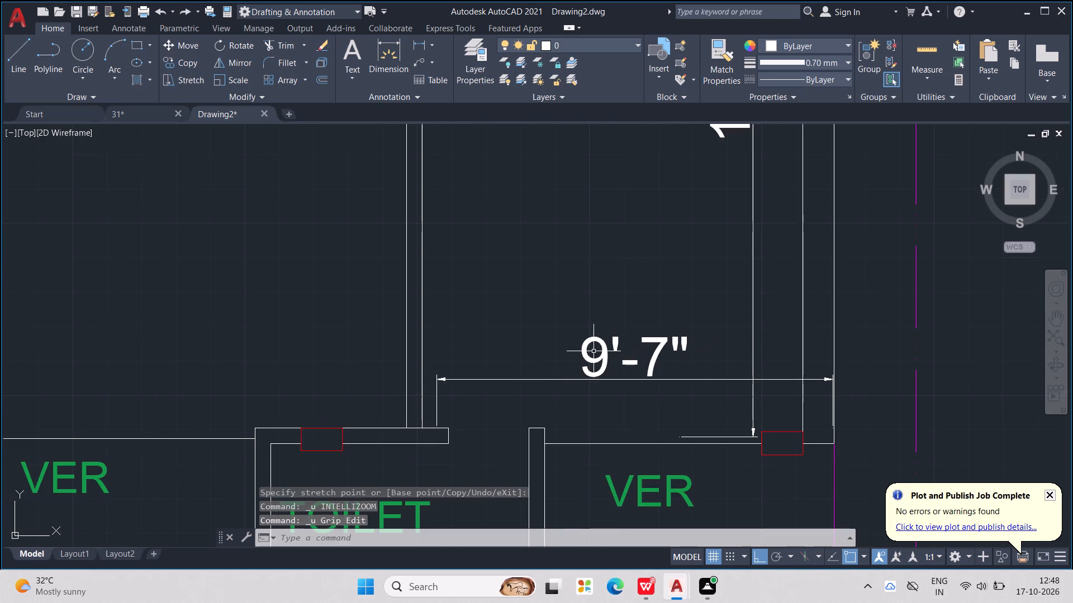
# Copy the right outer bedroom's 9'-7" dimension into the right inner bedroom, starting at the central dividing wall.
pyautogui.scroll(-2, 583, 346)
pyautogui.click(601, 351)
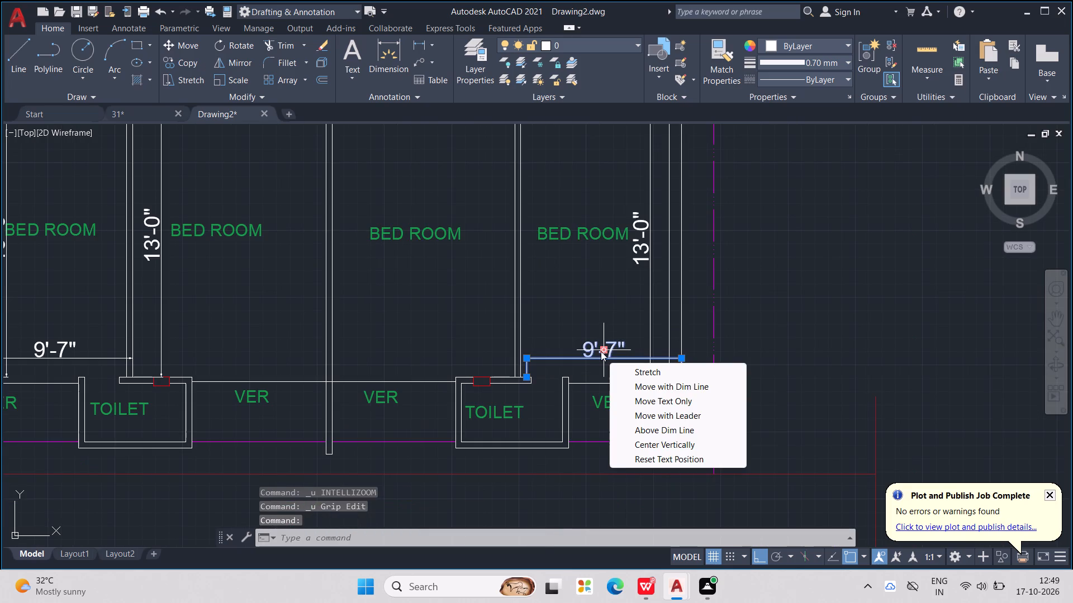
pyautogui.hotkey('ctrl', 'c')
pyautogui.hotkey('ctrl', 'v')
pyautogui.scroll(-1, 507, 380)
pyautogui.moveTo(507, 380); pyautogui.dragTo(585, 367, button='middle')
pyautogui.press('Escape')
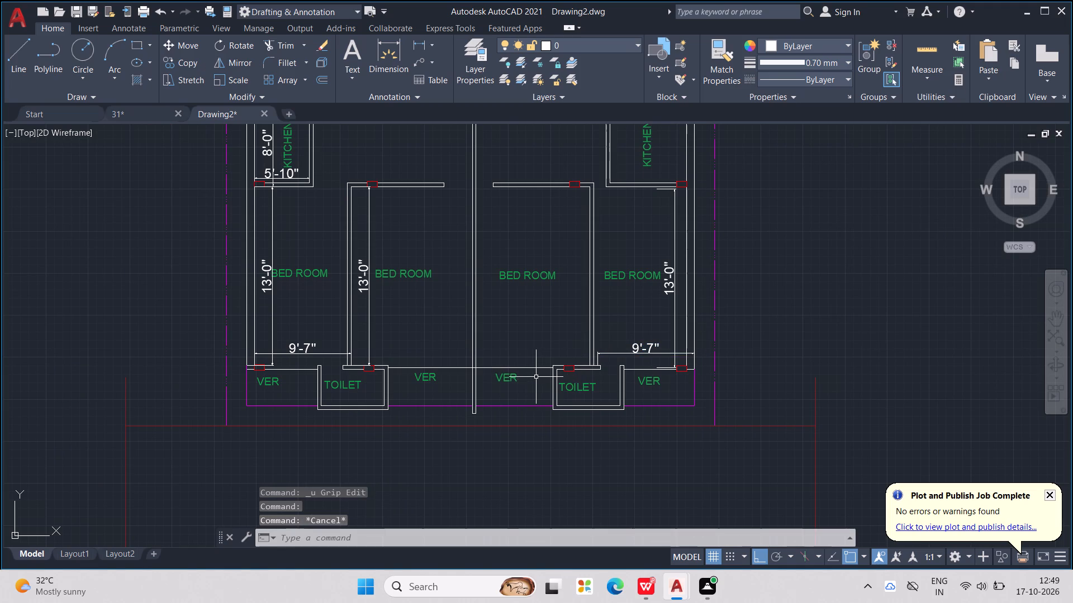
pyautogui.hotkey('ctrl', 'v')
pyautogui.scroll(1, 479, 363)
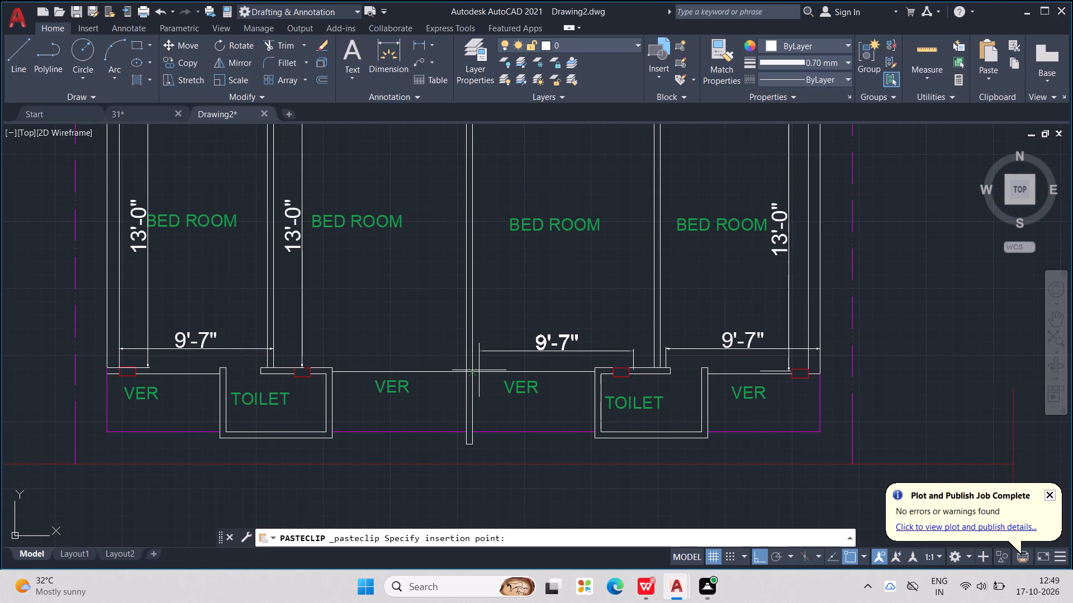
pyautogui.click(469, 365)
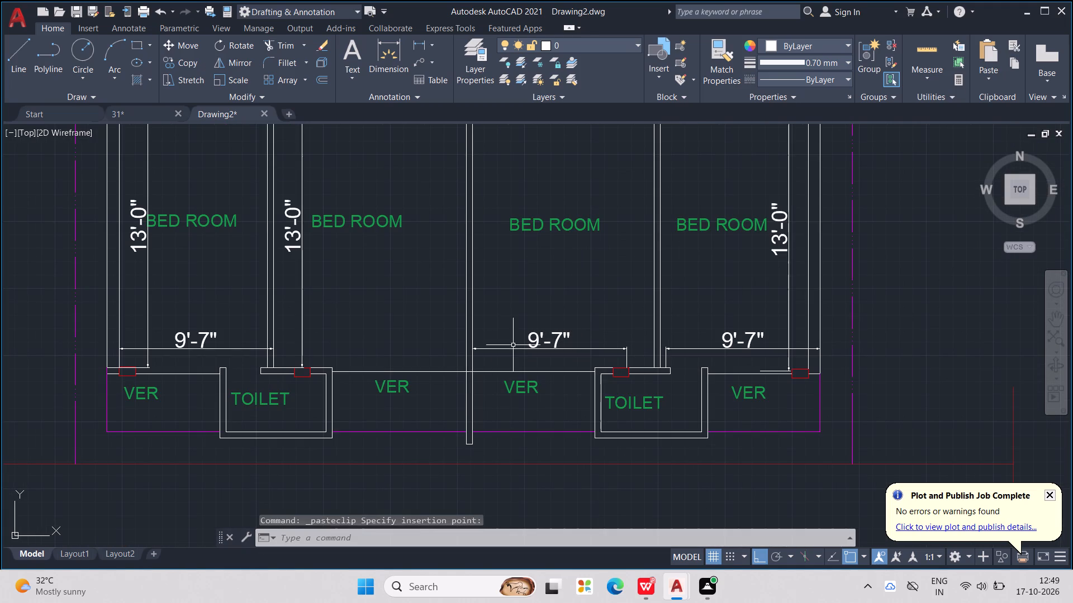
# Paste another copy of the 9'-7" dimension into the left inner bedroom, starting at the partition wall's bottom corner.
pyautogui.hotkey('ctrl', 'c')
pyautogui.scroll(-1, 514, 345)
pyautogui.moveTo(513, 343); pyautogui.dragTo(566, 338, button='middle')
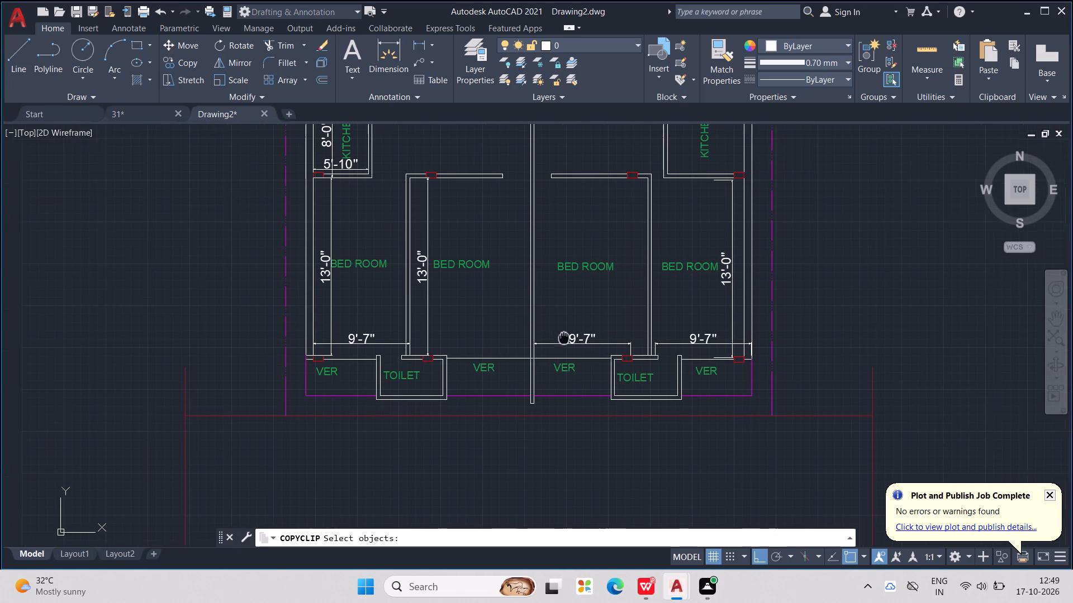
pyautogui.moveTo(566, 338); pyautogui.dragTo(574, 337, button='middle')
pyautogui.press('Escape')
pyautogui.press('Escape')
pyautogui.press('Escape')
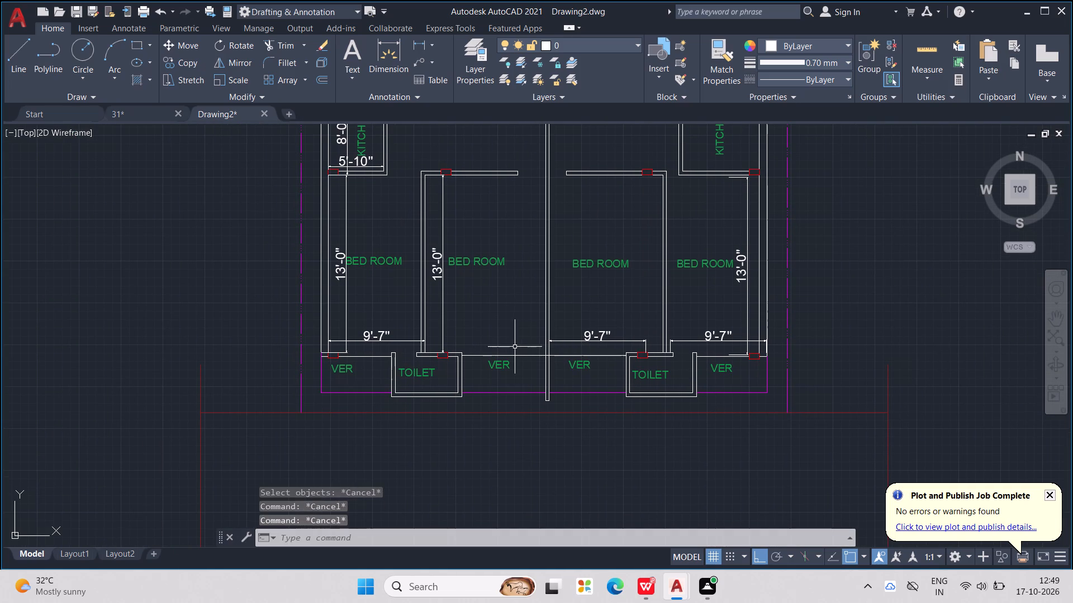
pyautogui.hotkey('ctrl', 'v')
pyautogui.scroll(1, 433, 343)
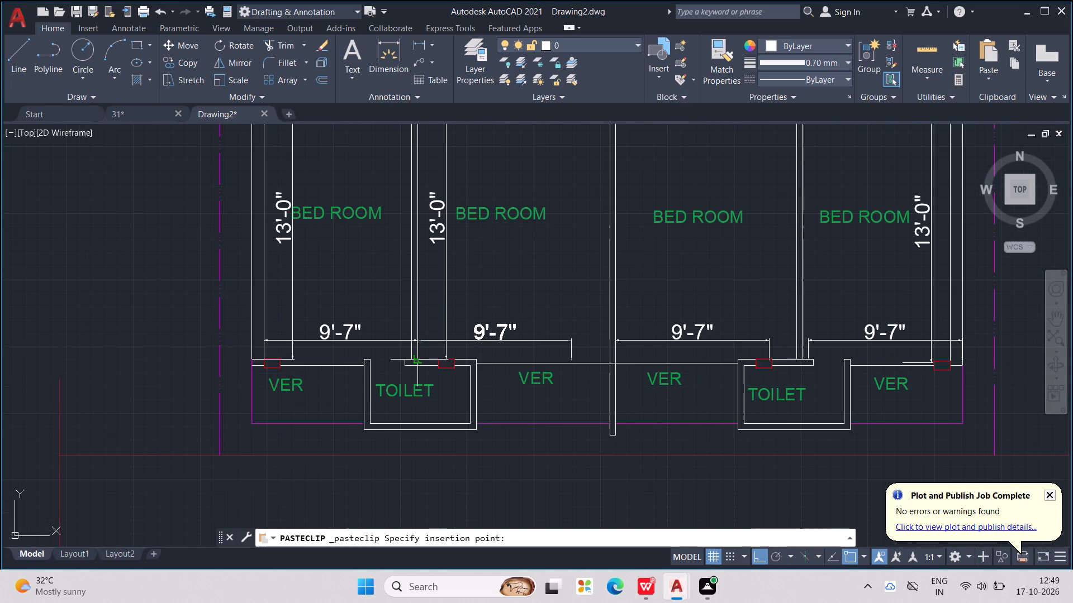
pyautogui.click(415, 359)
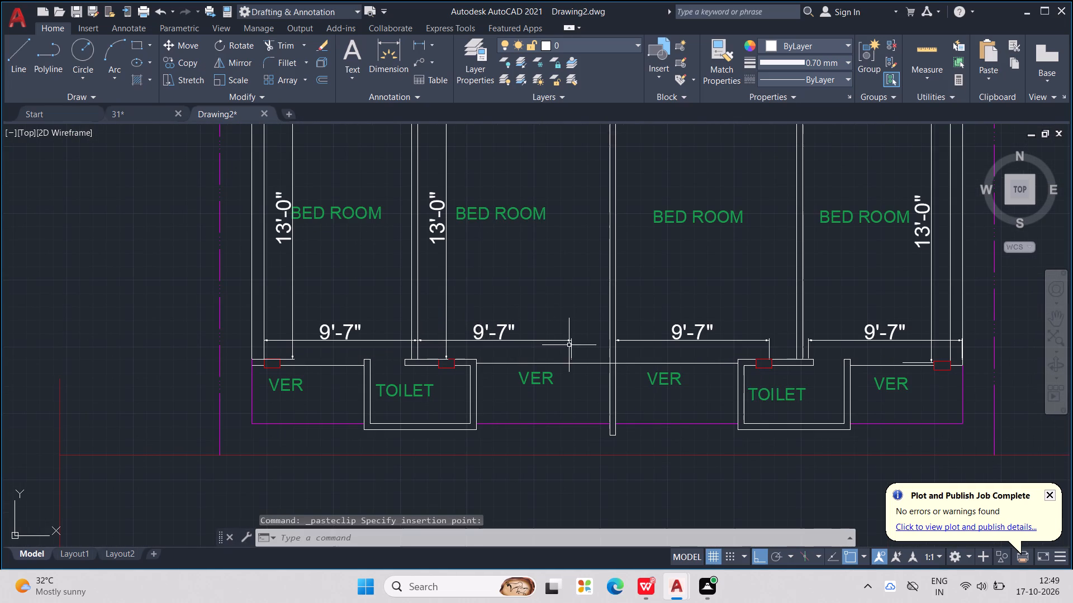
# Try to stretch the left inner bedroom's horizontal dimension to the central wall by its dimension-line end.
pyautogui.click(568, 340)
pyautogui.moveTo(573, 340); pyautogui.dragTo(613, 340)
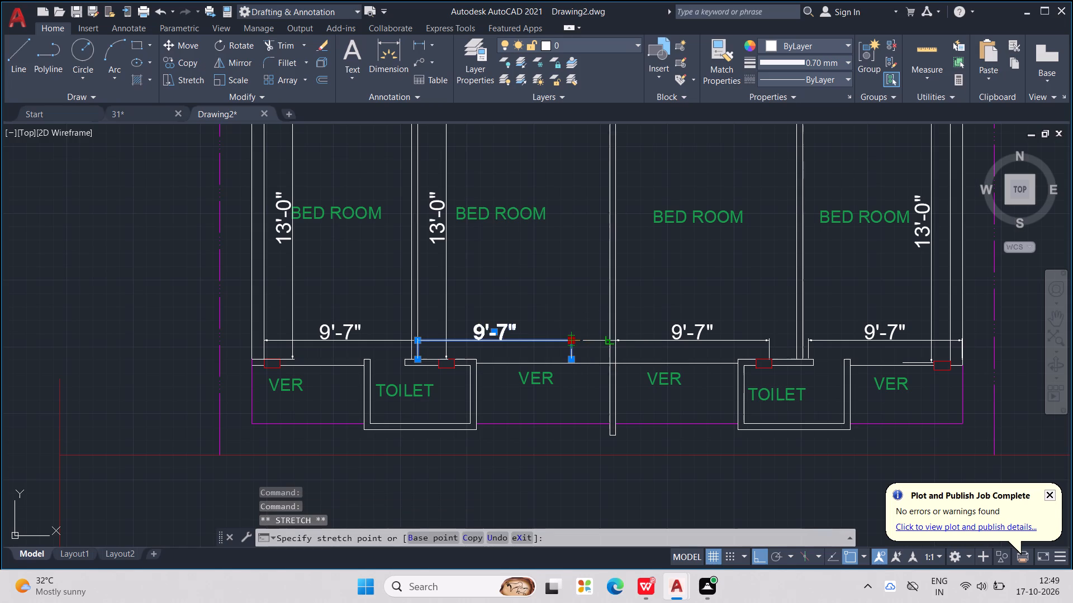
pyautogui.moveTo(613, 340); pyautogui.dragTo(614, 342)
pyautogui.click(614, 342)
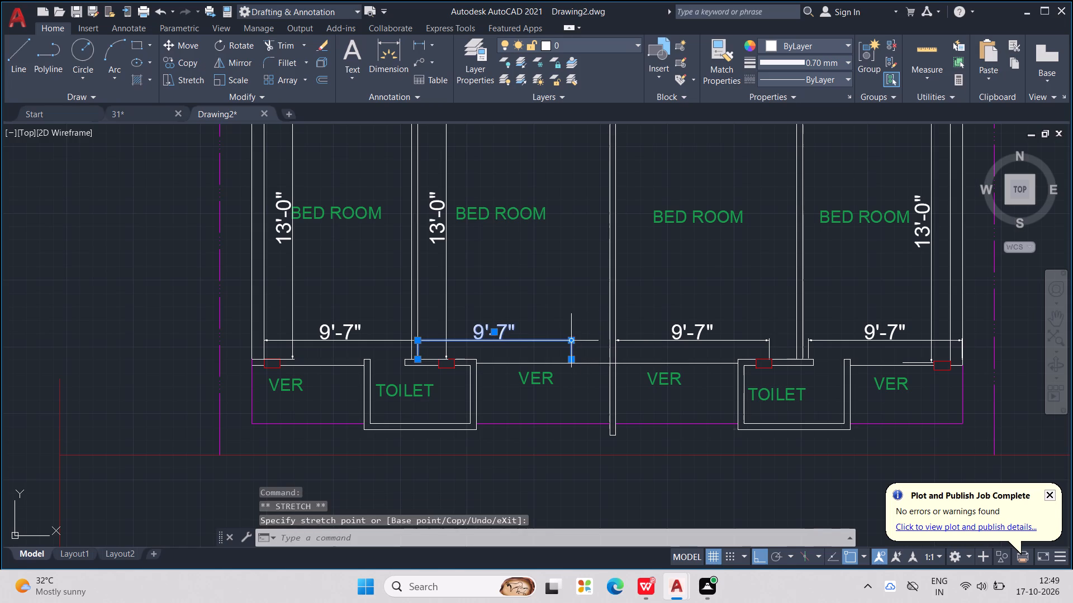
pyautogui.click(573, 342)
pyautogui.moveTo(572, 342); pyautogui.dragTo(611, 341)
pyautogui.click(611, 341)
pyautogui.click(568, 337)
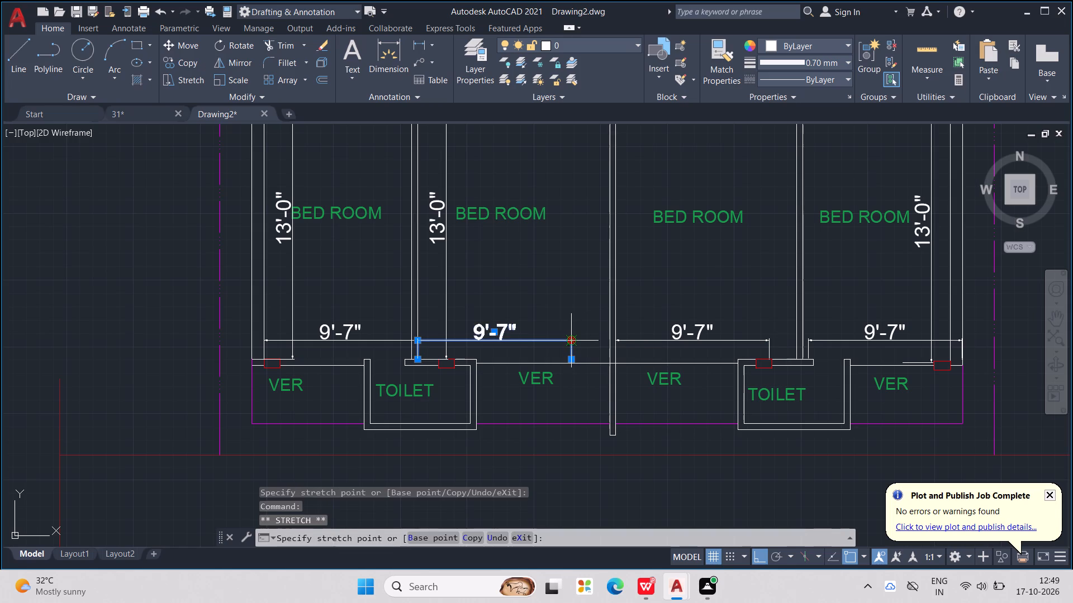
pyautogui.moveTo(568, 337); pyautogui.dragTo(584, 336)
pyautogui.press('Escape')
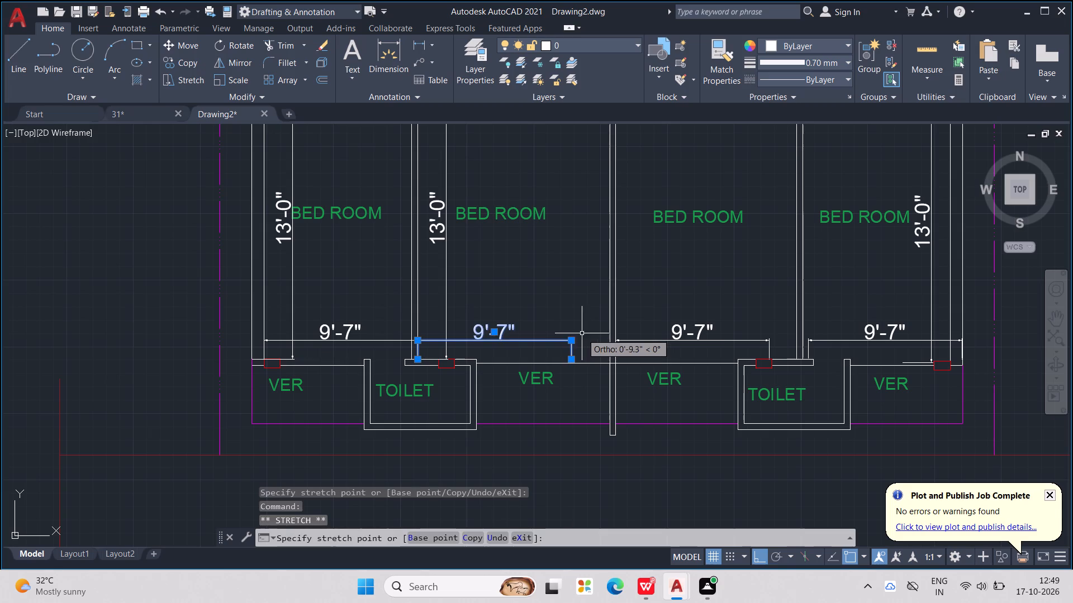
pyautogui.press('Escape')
# Stretch the left inner bedroom's horizontal dimension to the central dividing wall by its extension-line origin.
pyautogui.scroll(1, 561, 344)
pyautogui.click(566, 339)
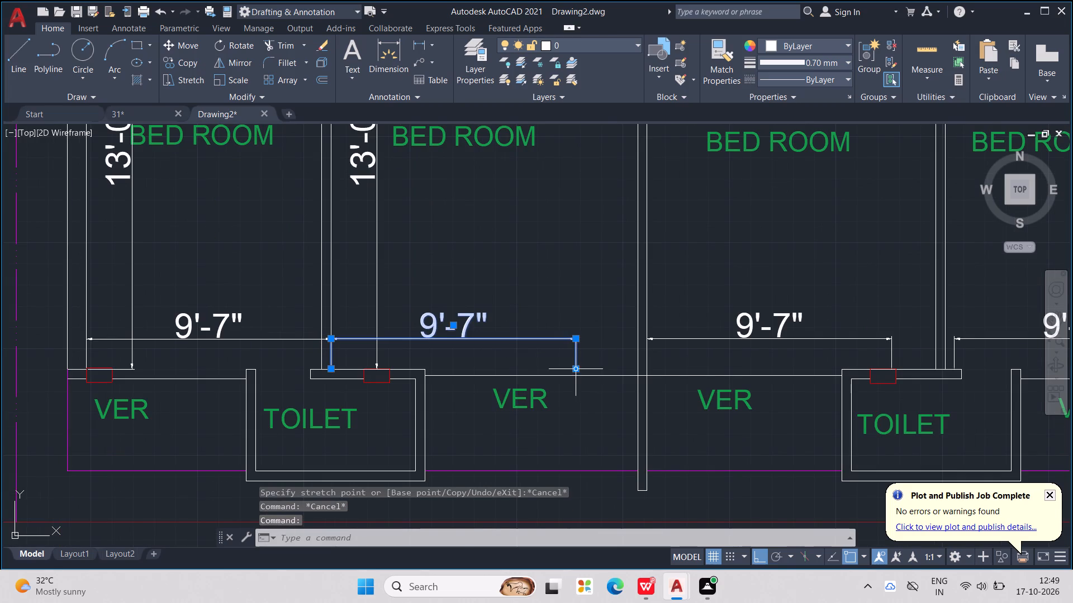
pyautogui.moveTo(573, 370); pyautogui.dragTo(635, 368)
pyautogui.click(635, 368)
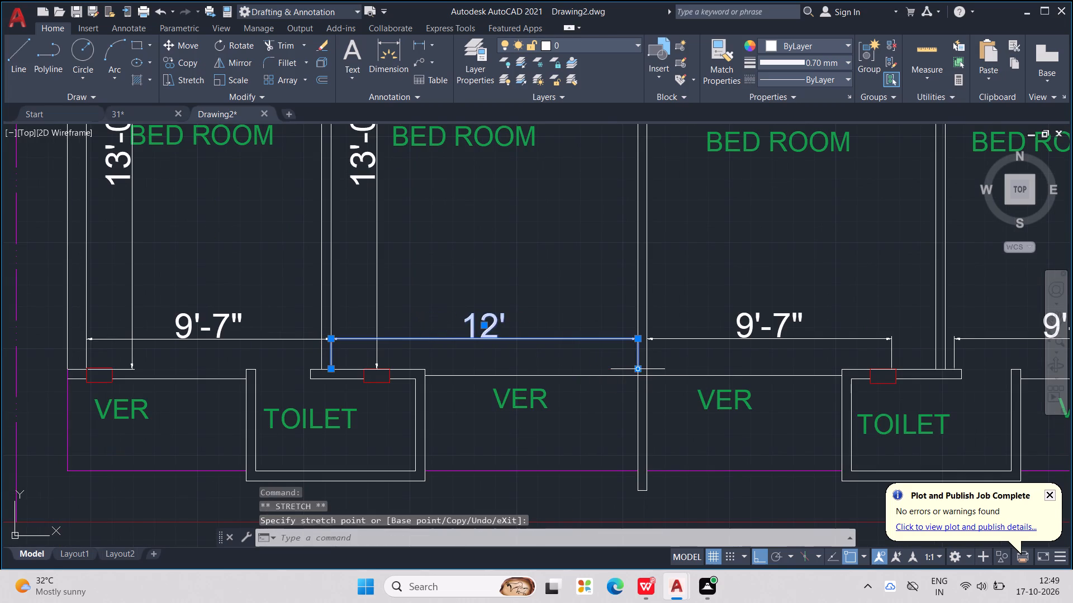
# Stretch the right inner bedroom's horizontal dimension to the near face of the partition wall beside the toilet.
pyautogui.scroll(-2, 634, 363)
pyautogui.moveTo(630, 361); pyautogui.dragTo(555, 366, button='middle')
pyautogui.click(654, 357)
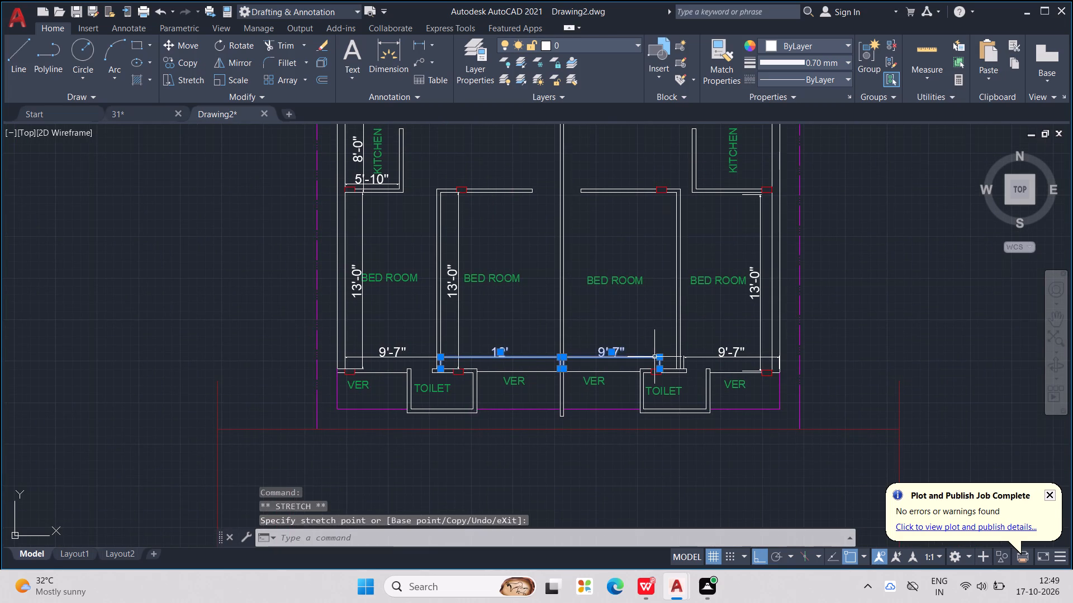
pyautogui.scroll(2, 657, 366)
pyautogui.moveTo(661, 379); pyautogui.dragTo(671, 375)
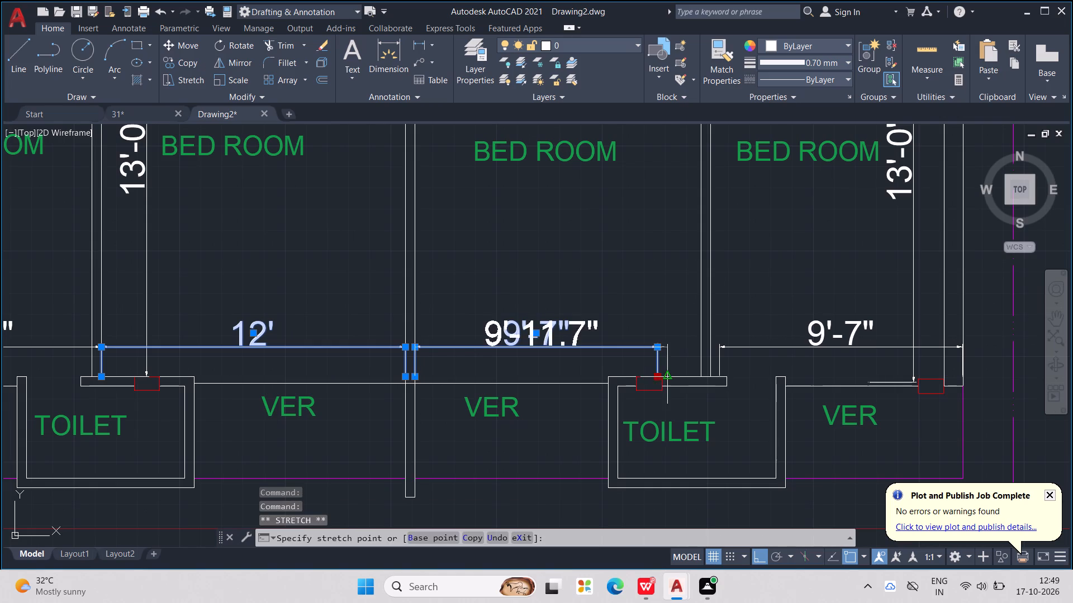
pyautogui.moveTo(671, 375); pyautogui.dragTo(700, 372)
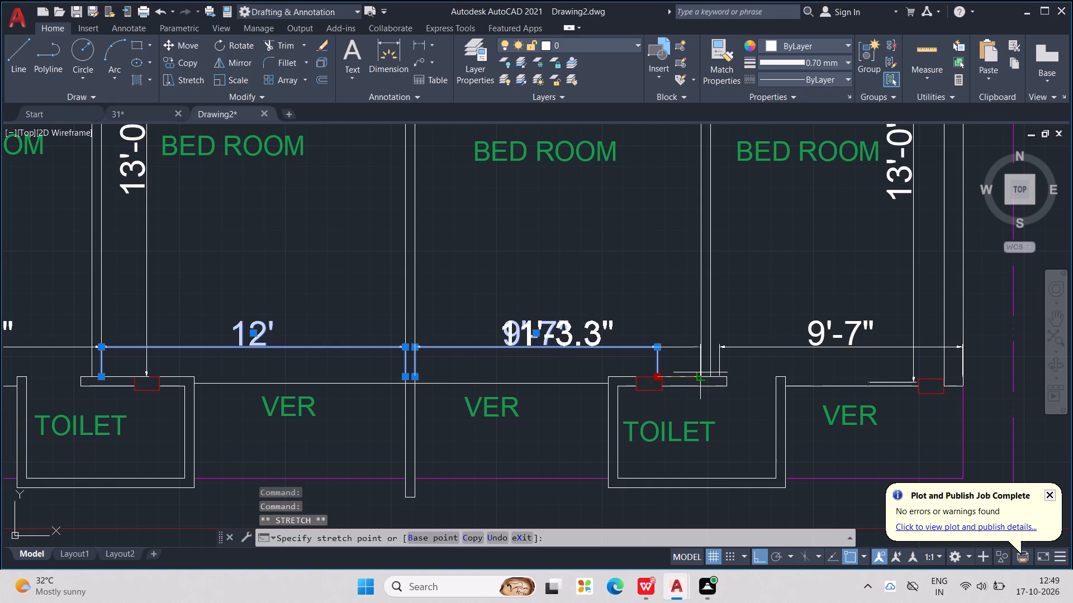
pyautogui.moveTo(700, 372); pyautogui.dragTo(701, 376)
pyautogui.click(701, 376)
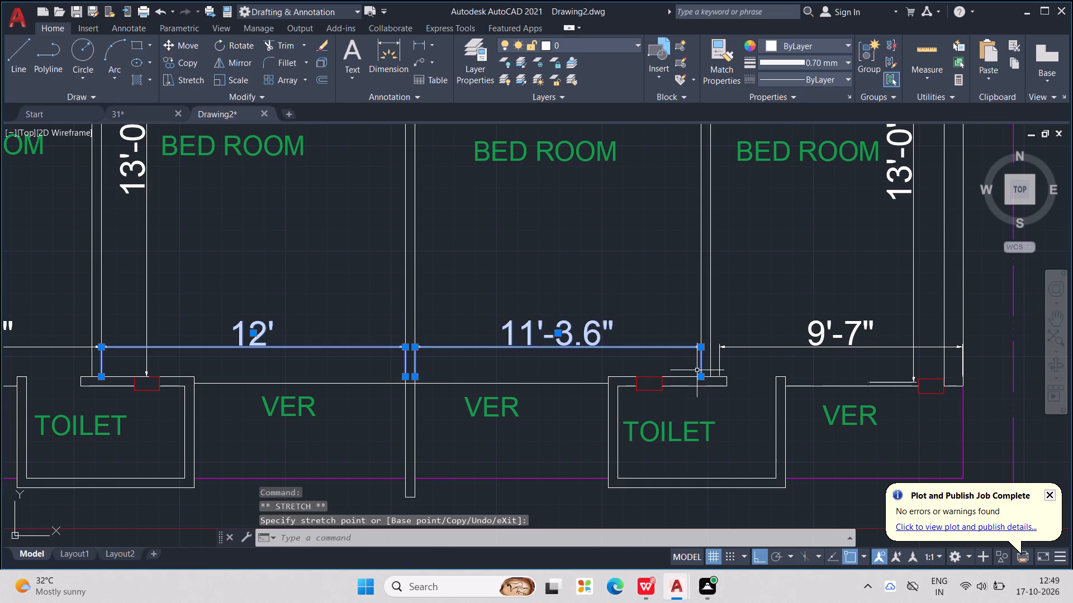
pyautogui.press('Escape')
# Override the right inner bedroom's horizontal dimension text with 9'-7".
pyautogui.scroll(-2, 556, 332)
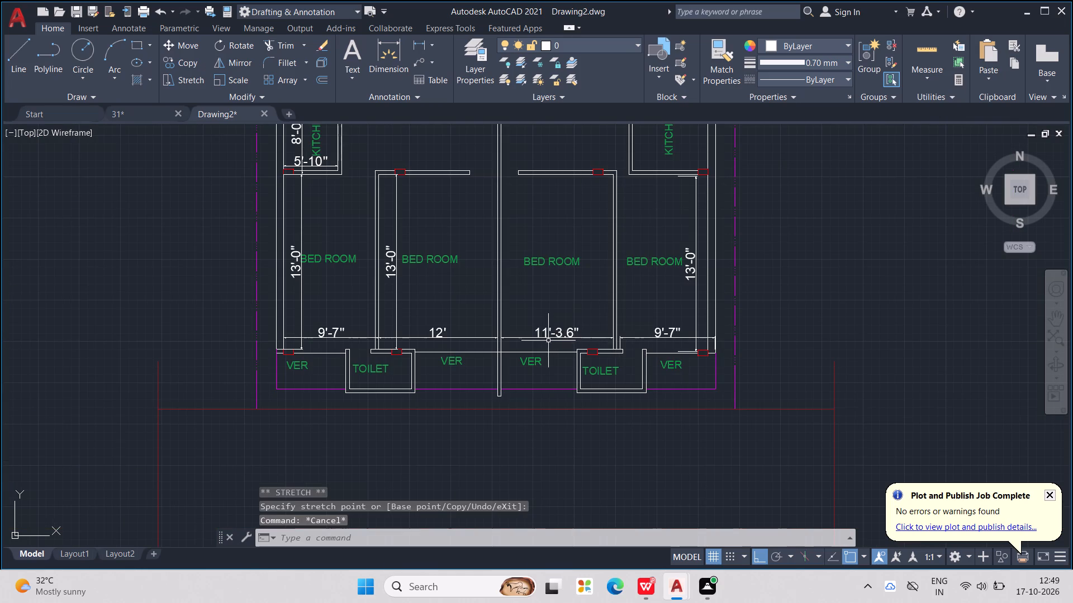
pyautogui.doubleClick(556, 334)
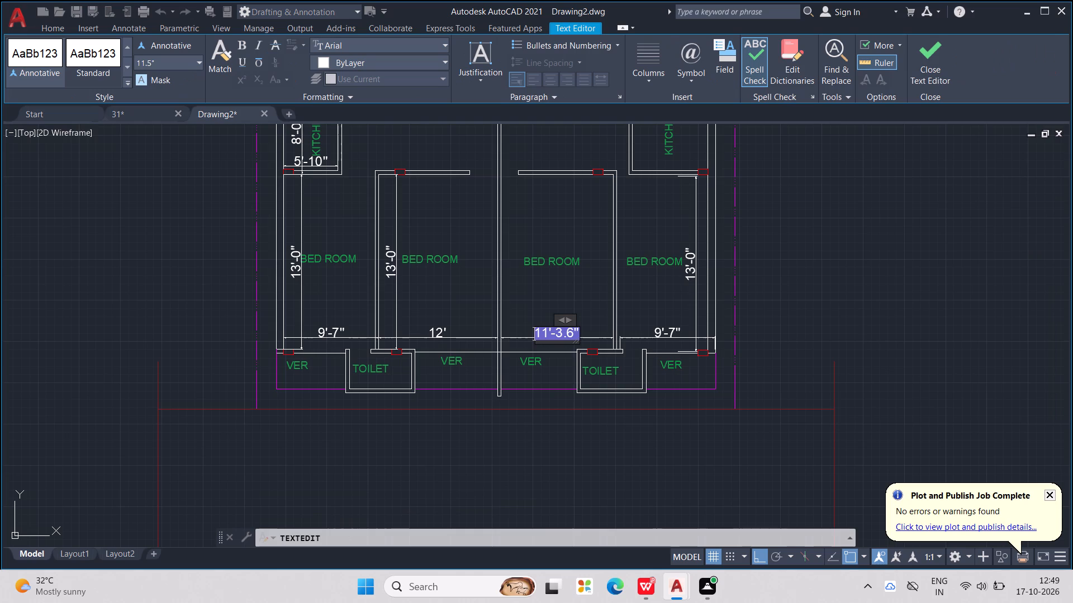
pyautogui.press('BackSpace')
pyautogui.press('Right')
pyautogui.press('Right')
pyautogui.press('BackSpace')
pyautogui.press('BackSpace')
pyautogui.press('BackSpace')
pyautogui.press('BackSpace')
pyautogui.press('BackSpace')
pyautogui.press('BackSpace')
pyautogui.press('BackSpace')
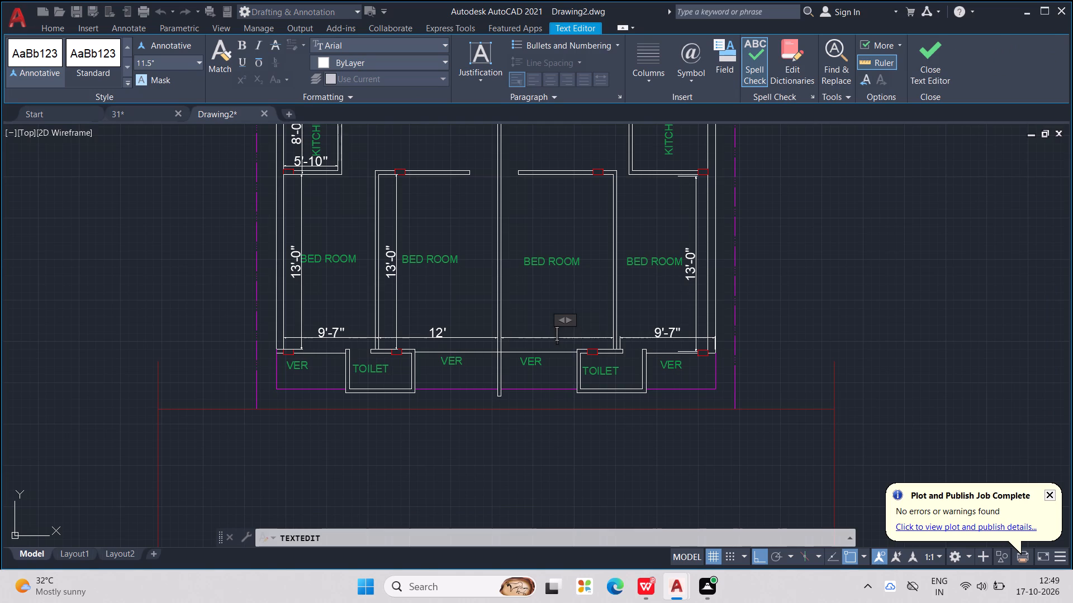
pyautogui.press('9')
pyautogui.press("'")
pyautogui.press('-')
pyautogui.write('7"')
pyautogui.click(562, 247)
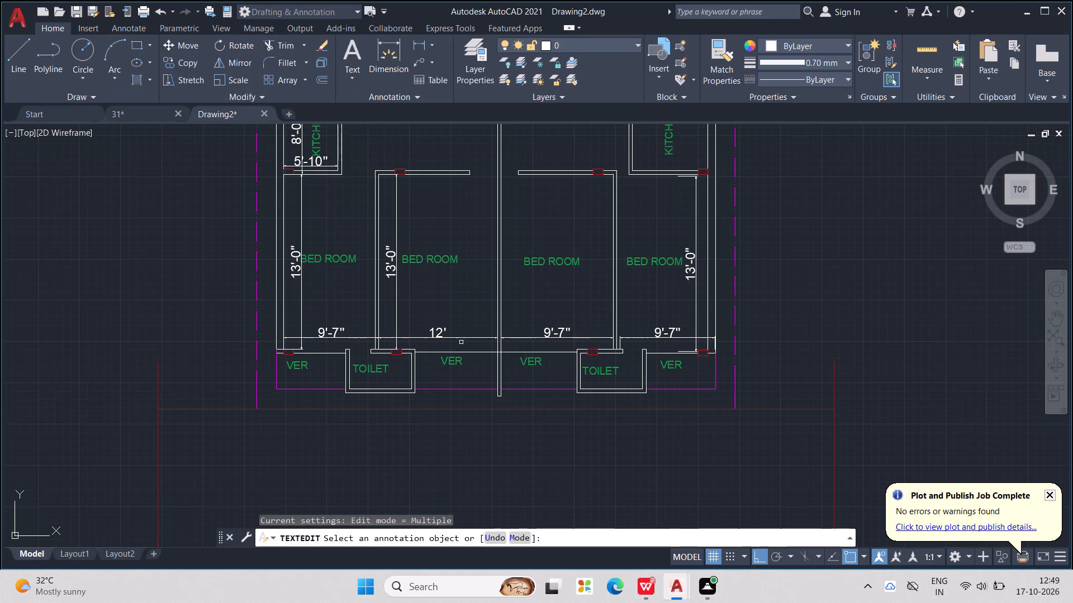
# Override the left inner bedroom's horizontal dimension text with 9'-7".
pyautogui.doubleClick(443, 331)
pyautogui.press('BackSpace')
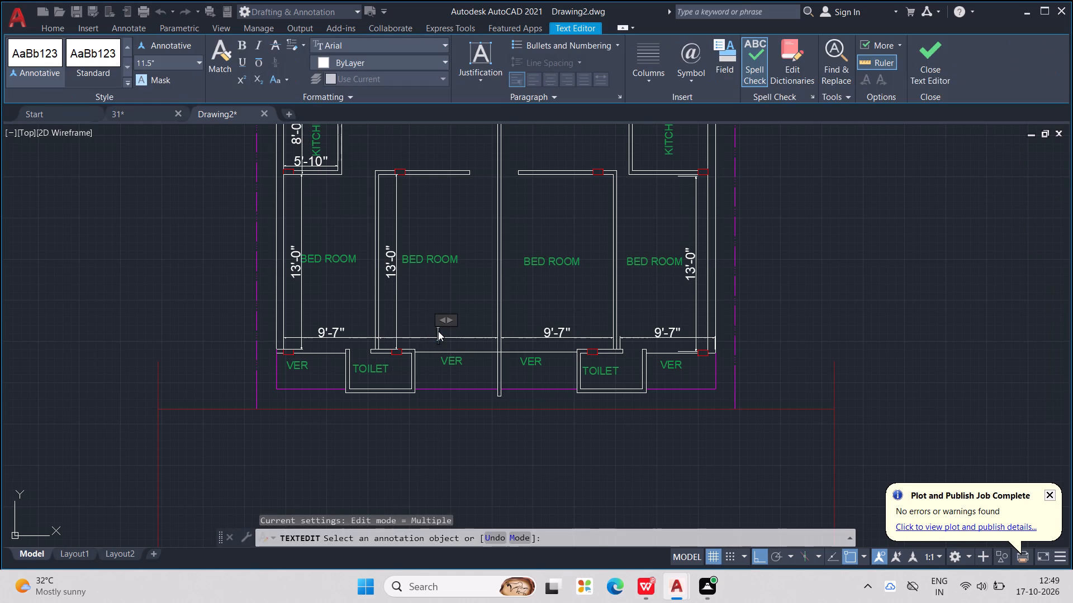
pyautogui.write('9-')
pyautogui.press('BackSpace')
pyautogui.press("'")
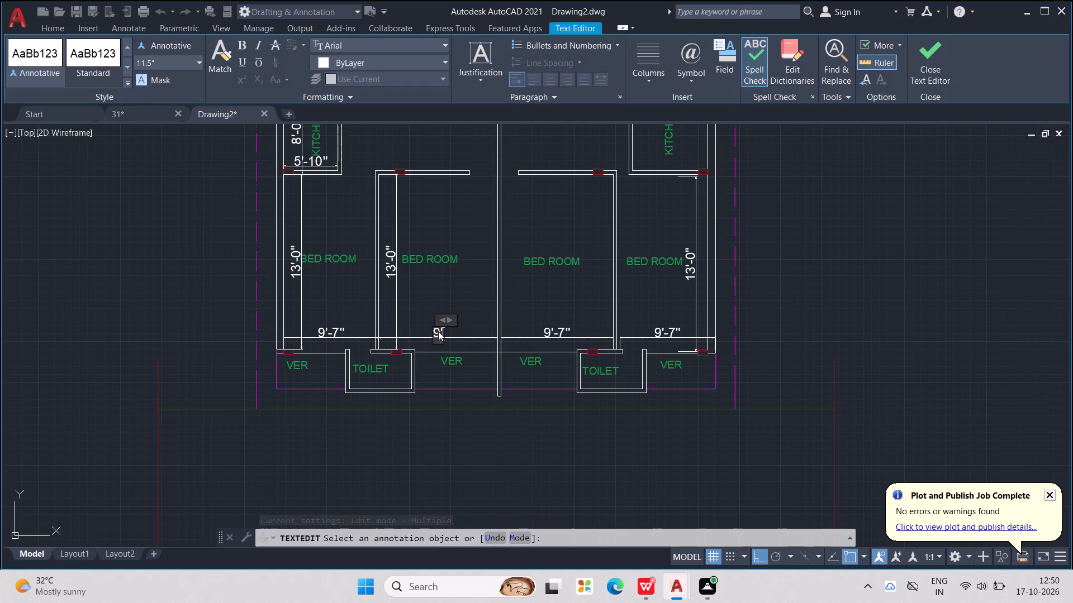
pyautogui.press('-')
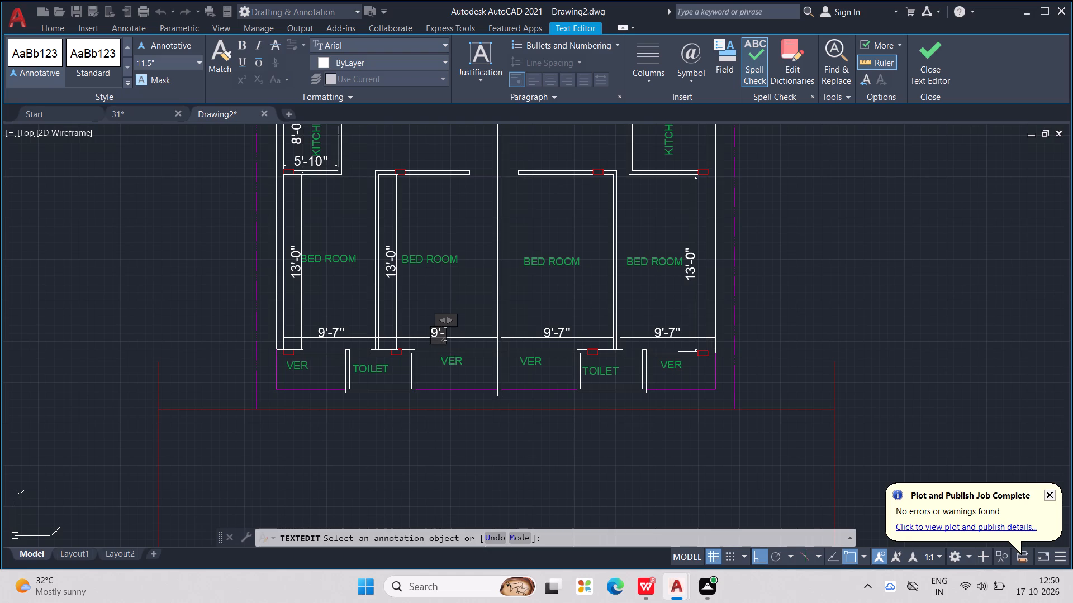
pyautogui.write('7"')
pyautogui.click(476, 292)
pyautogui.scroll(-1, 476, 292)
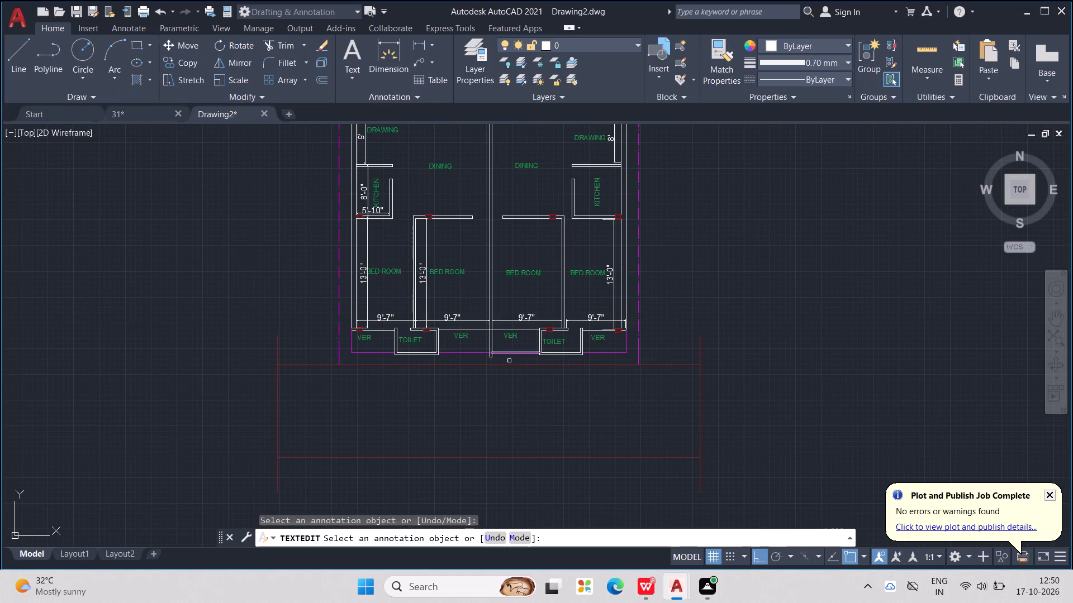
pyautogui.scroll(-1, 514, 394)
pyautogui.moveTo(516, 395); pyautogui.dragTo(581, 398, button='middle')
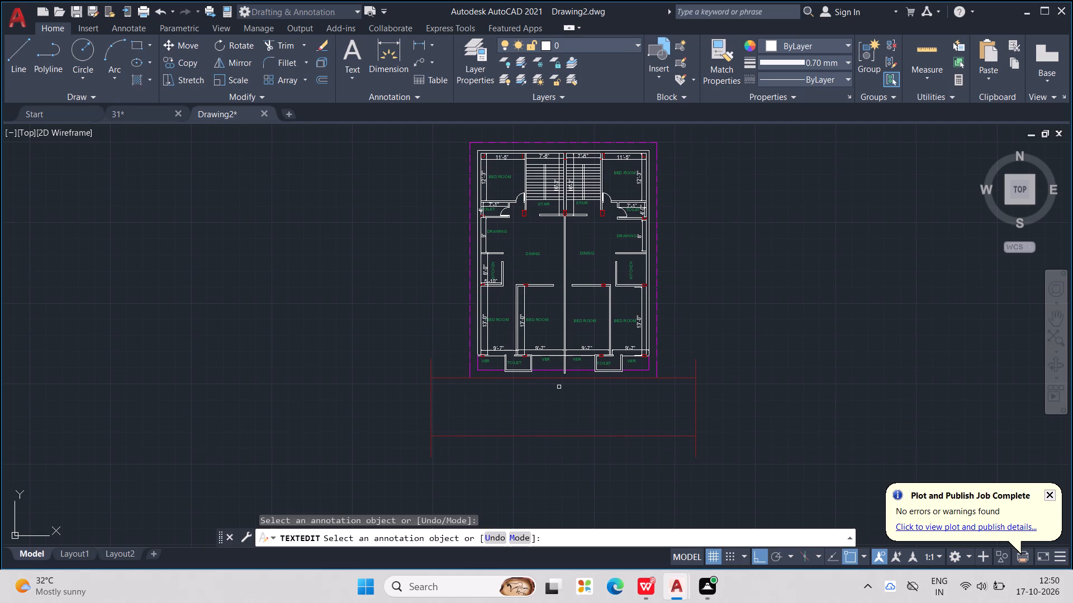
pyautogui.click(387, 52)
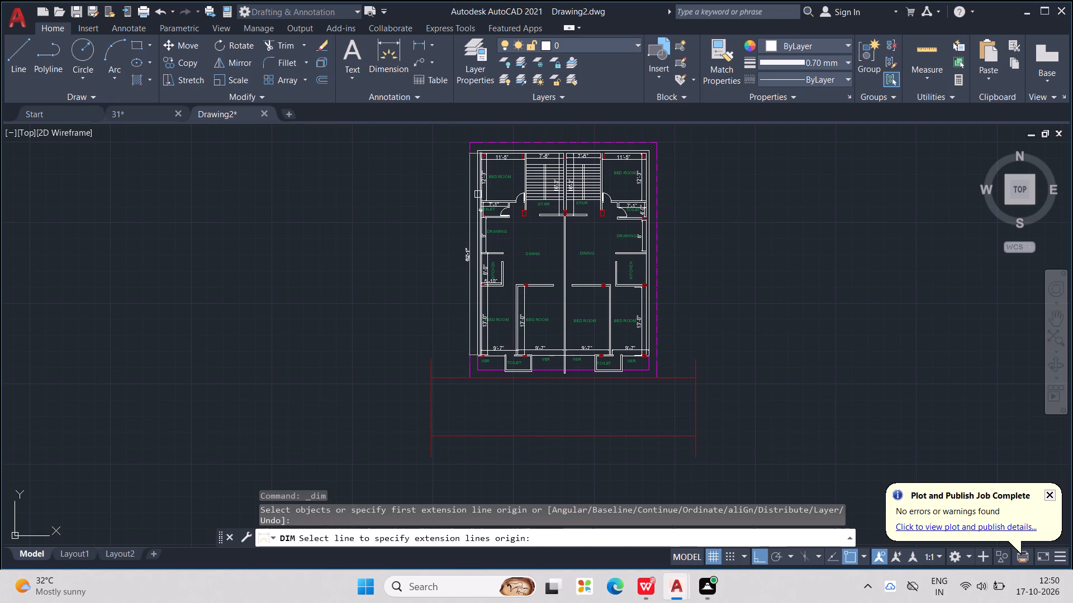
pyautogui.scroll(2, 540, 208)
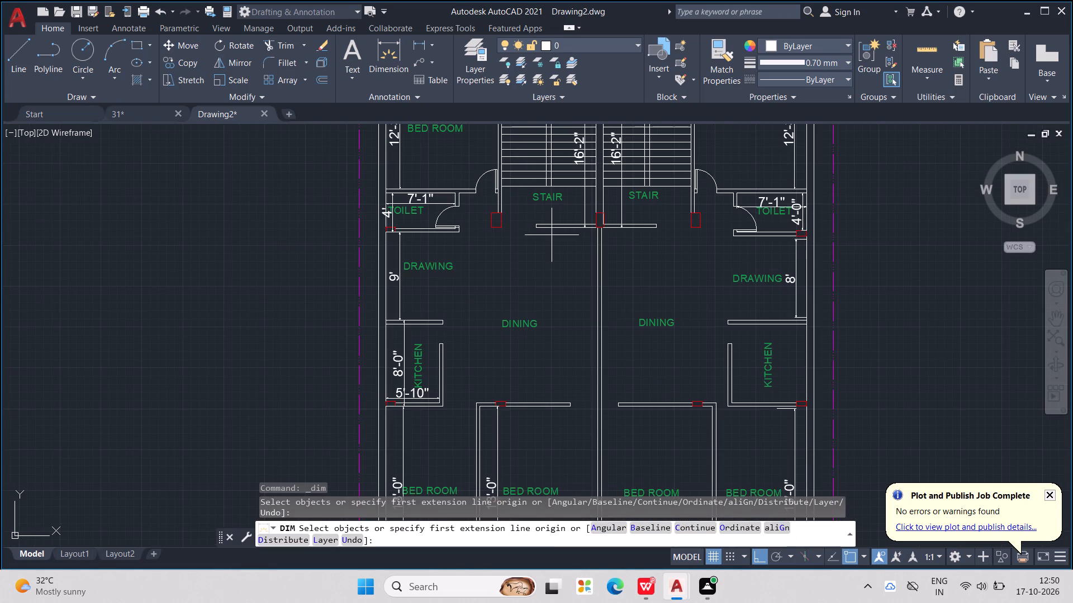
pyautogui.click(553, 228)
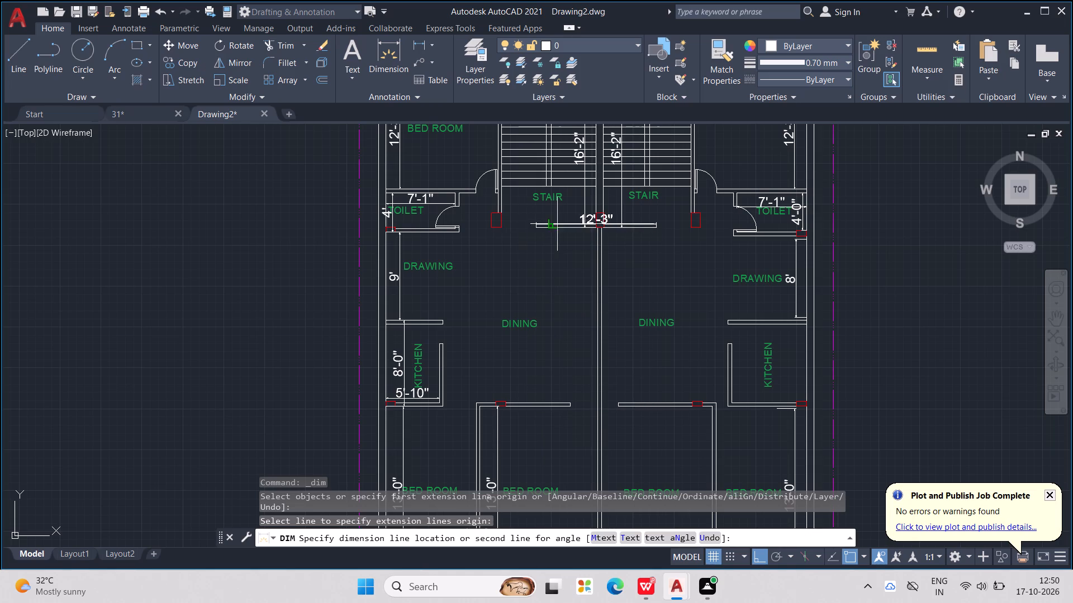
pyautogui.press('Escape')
# Add a vertical dimension to the left dining room from the stair-side wall to the bedroom wall, placed between its label and the central wall.
pyautogui.click(378, 59)
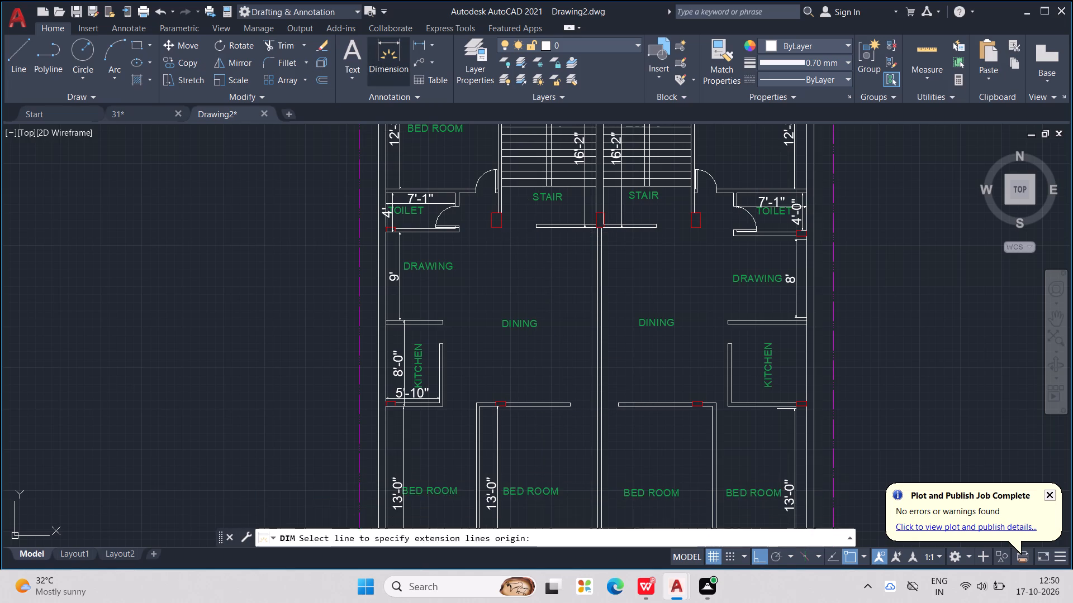
pyautogui.scroll(3, 512, 238)
pyautogui.click(601, 198)
pyautogui.scroll(-2, 607, 293)
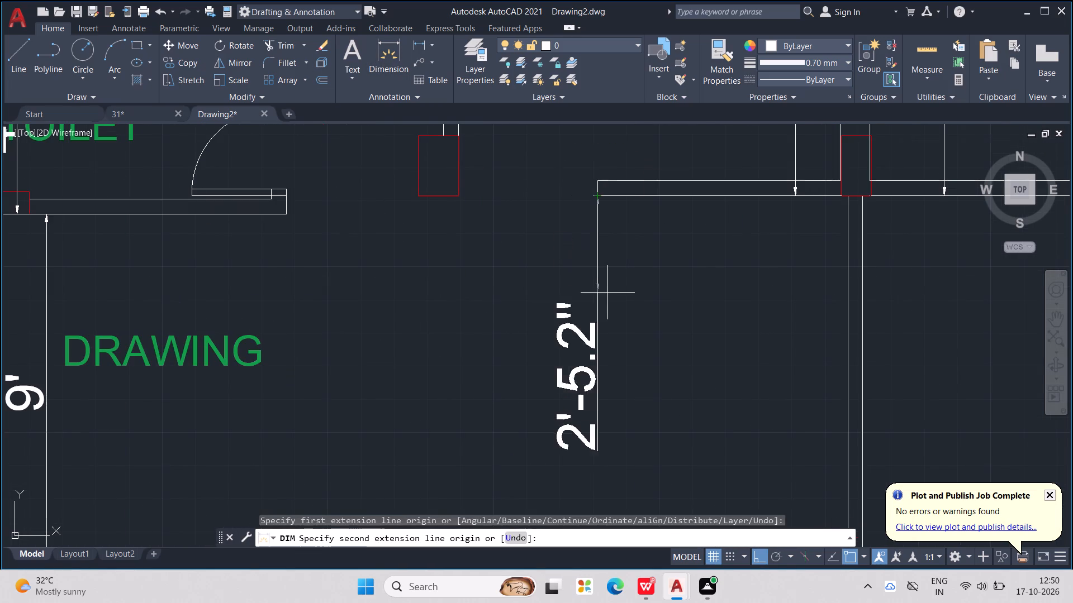
pyautogui.scroll(-1, 607, 293)
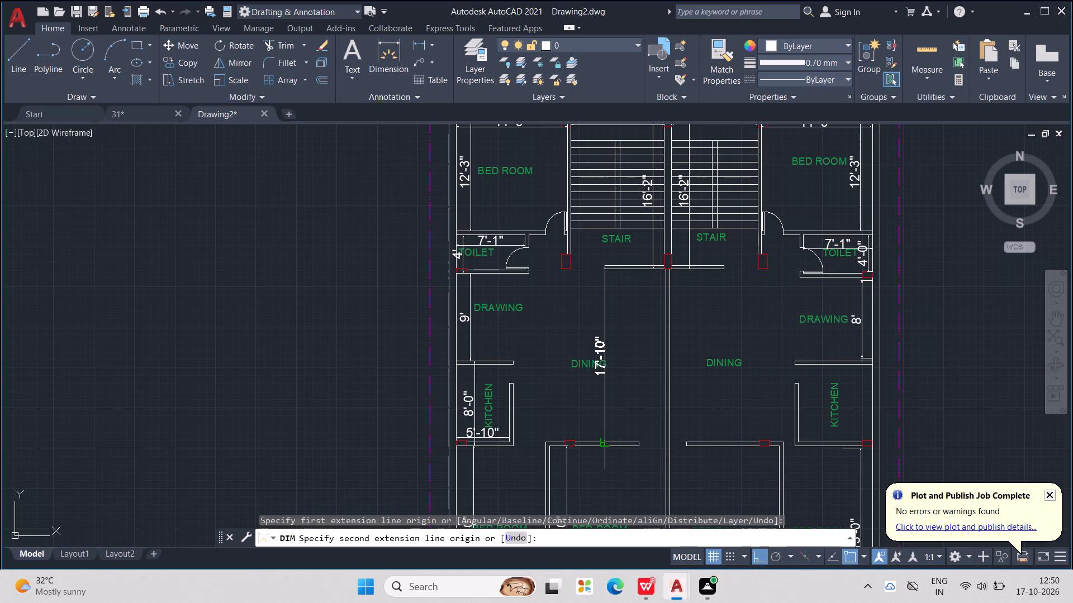
pyautogui.moveTo(604, 443); pyautogui.dragTo(598, 428, button='middle')
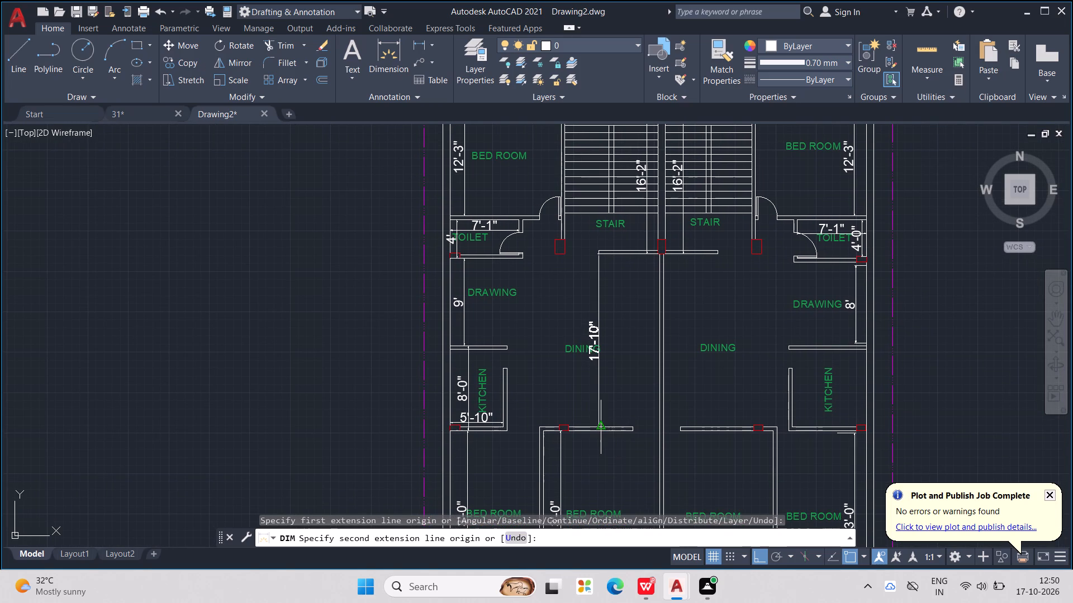
pyautogui.click(601, 425)
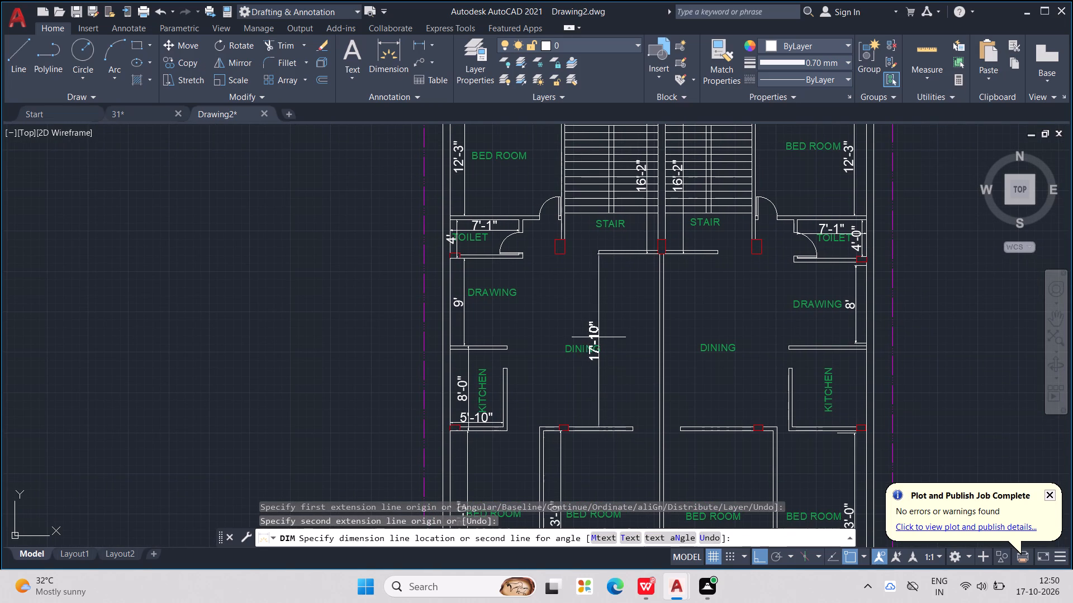
pyautogui.click(618, 348)
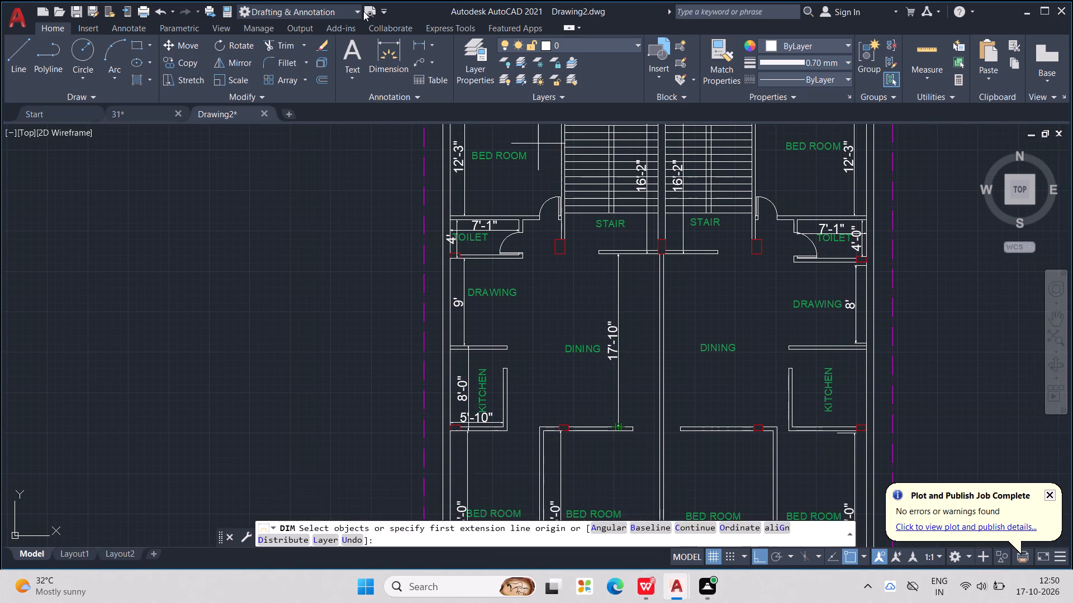
# Add a matching vertical dimension to the right dining room from the stair-side wall to the bedroom wall, placed between the central wall and its label.
pyautogui.moveTo(819, 309); pyautogui.dragTo(666, 247, button='middle')
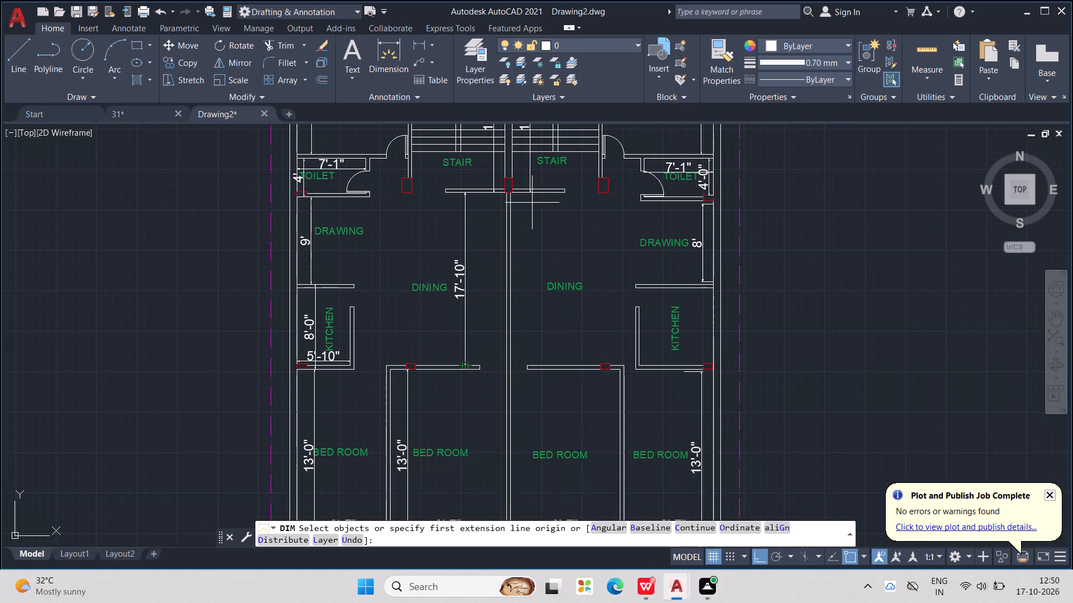
pyautogui.scroll(2, 605, 214)
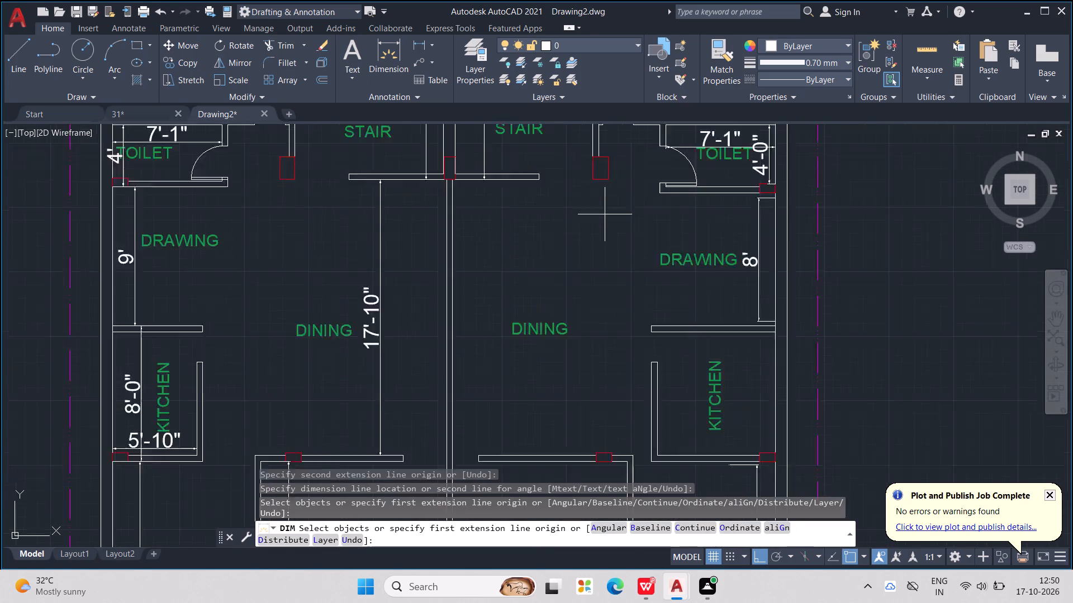
pyautogui.scroll(1, 605, 214)
pyautogui.scroll(-1, 534, 186)
pyautogui.moveTo(551, 223); pyautogui.dragTo(590, 327, button='middle')
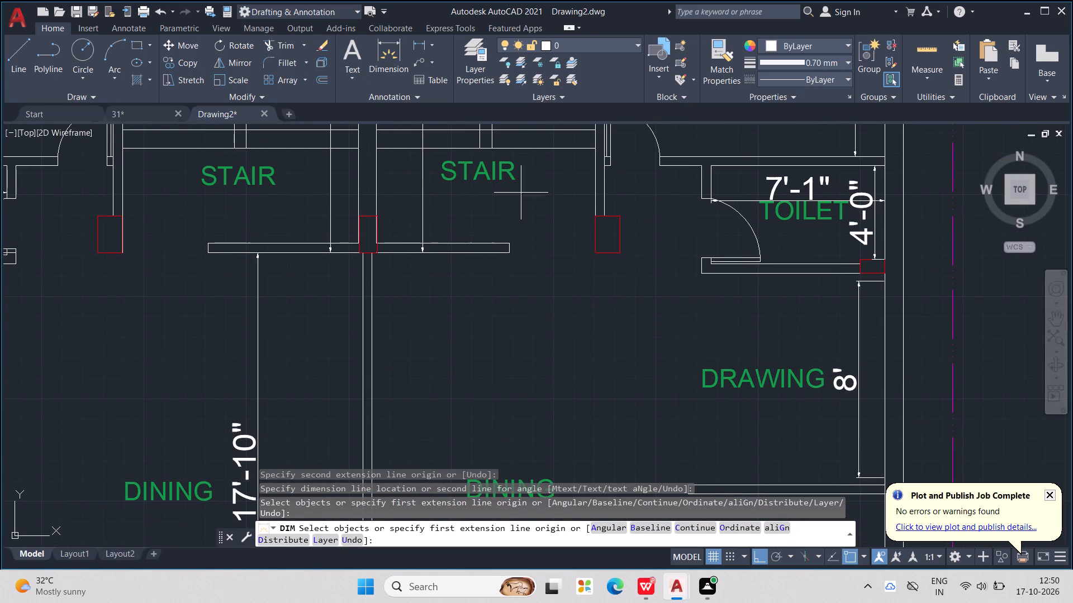
pyautogui.scroll(-2, 524, 173)
pyautogui.scroll(-1, 537, 268)
pyautogui.scroll(1, 506, 236)
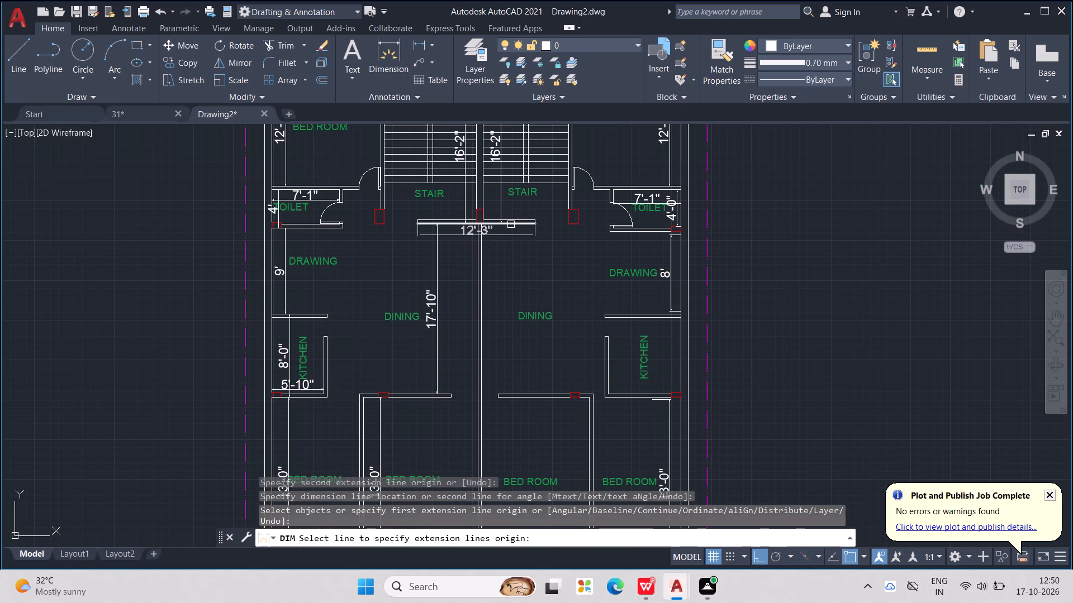
pyautogui.click(534, 227)
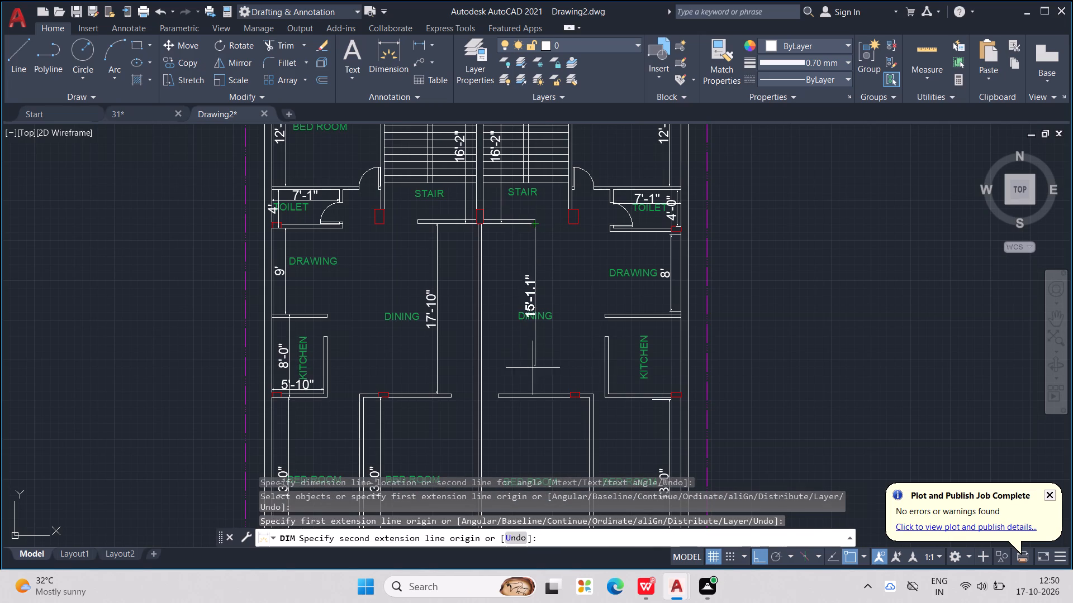
pyautogui.scroll(2, 533, 368)
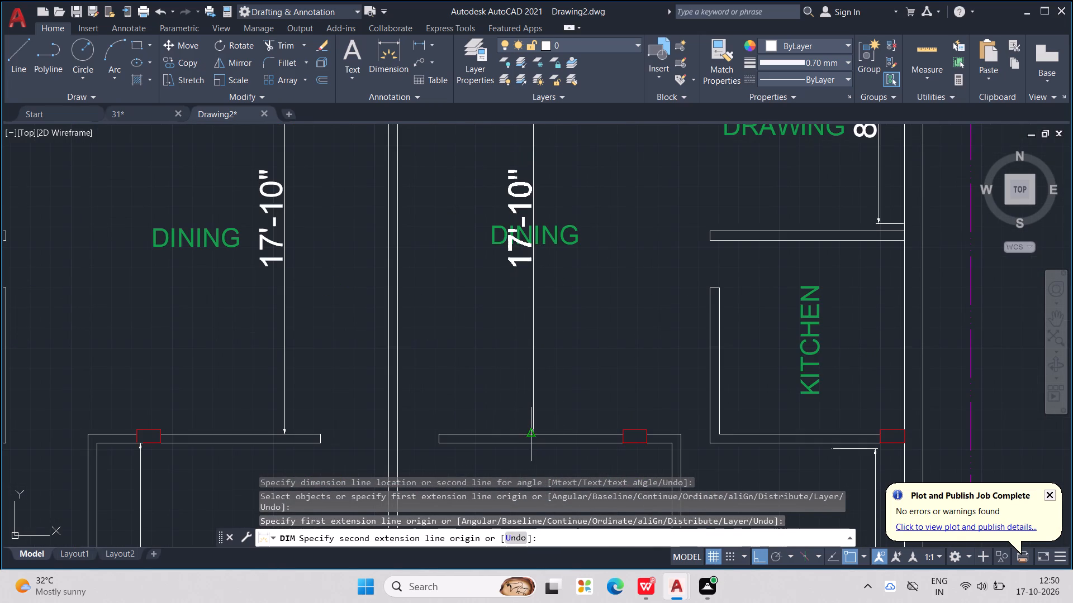
pyautogui.click(530, 437)
pyautogui.click(471, 418)
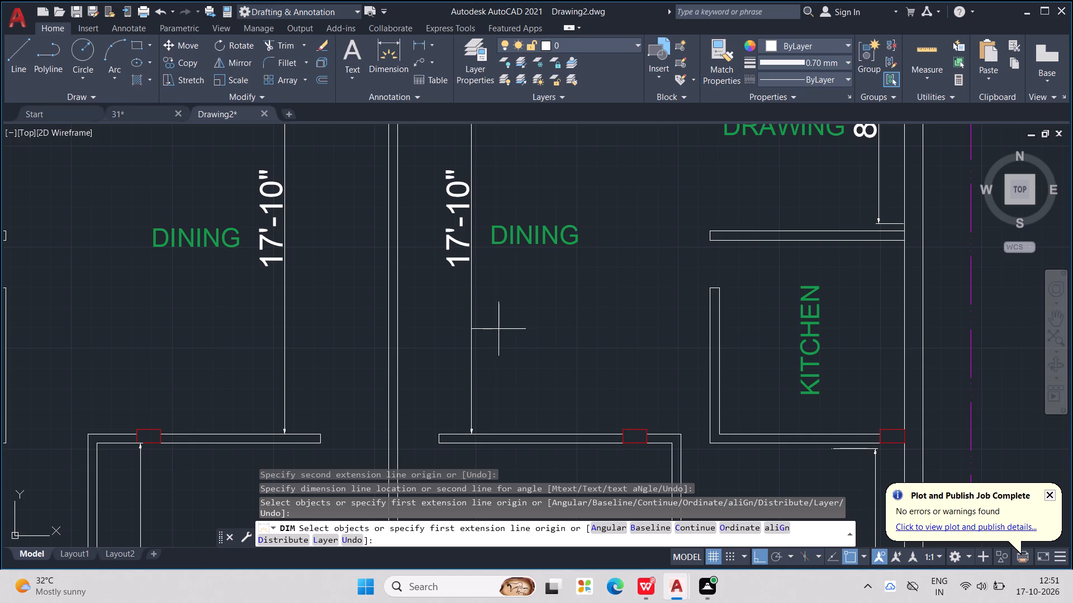
pyautogui.press('Escape')
pyautogui.press('Escape')
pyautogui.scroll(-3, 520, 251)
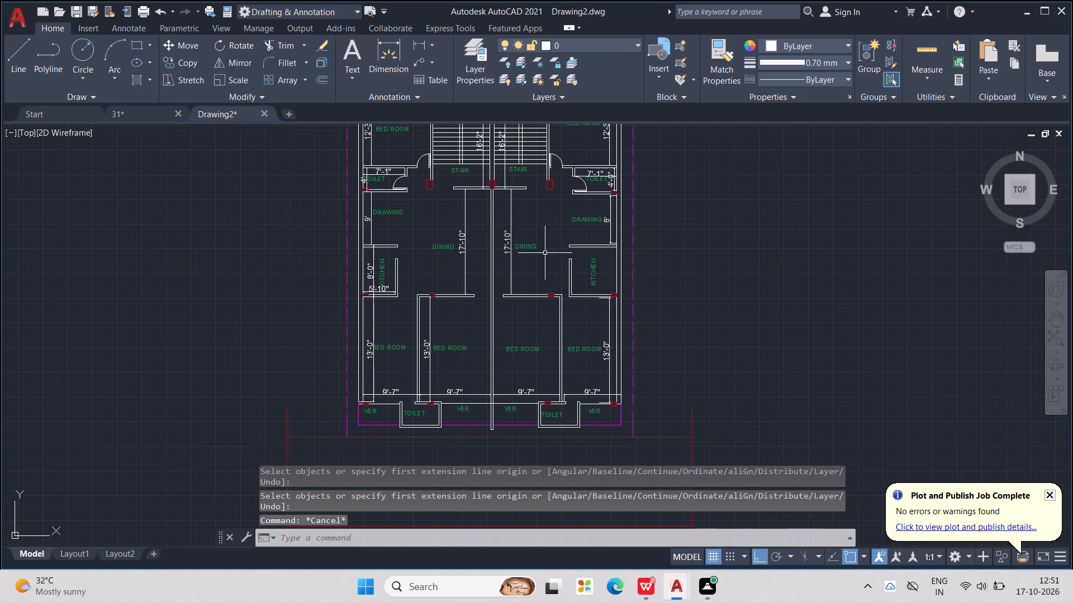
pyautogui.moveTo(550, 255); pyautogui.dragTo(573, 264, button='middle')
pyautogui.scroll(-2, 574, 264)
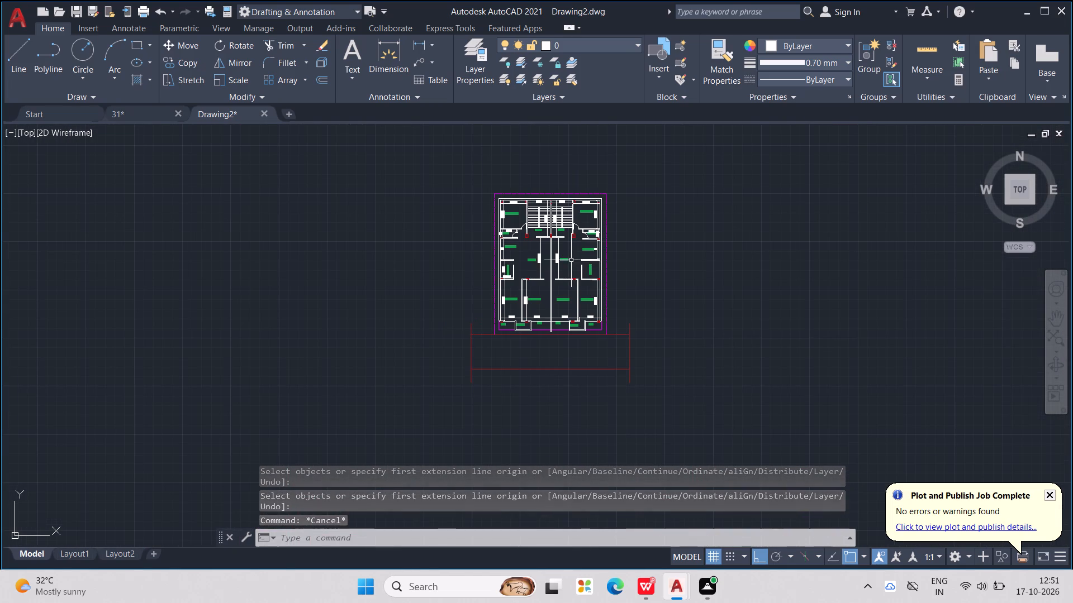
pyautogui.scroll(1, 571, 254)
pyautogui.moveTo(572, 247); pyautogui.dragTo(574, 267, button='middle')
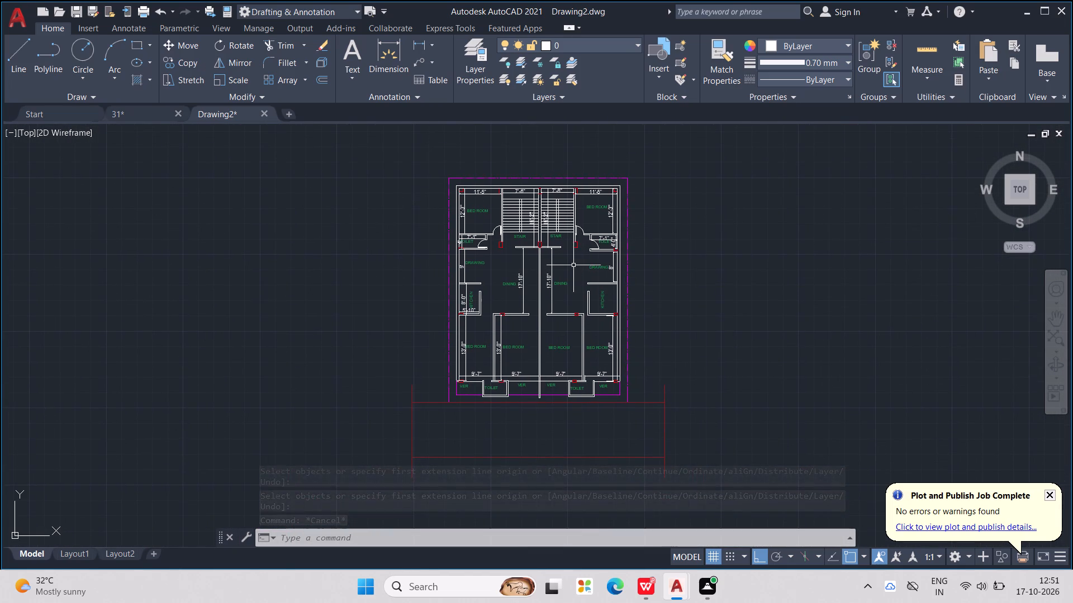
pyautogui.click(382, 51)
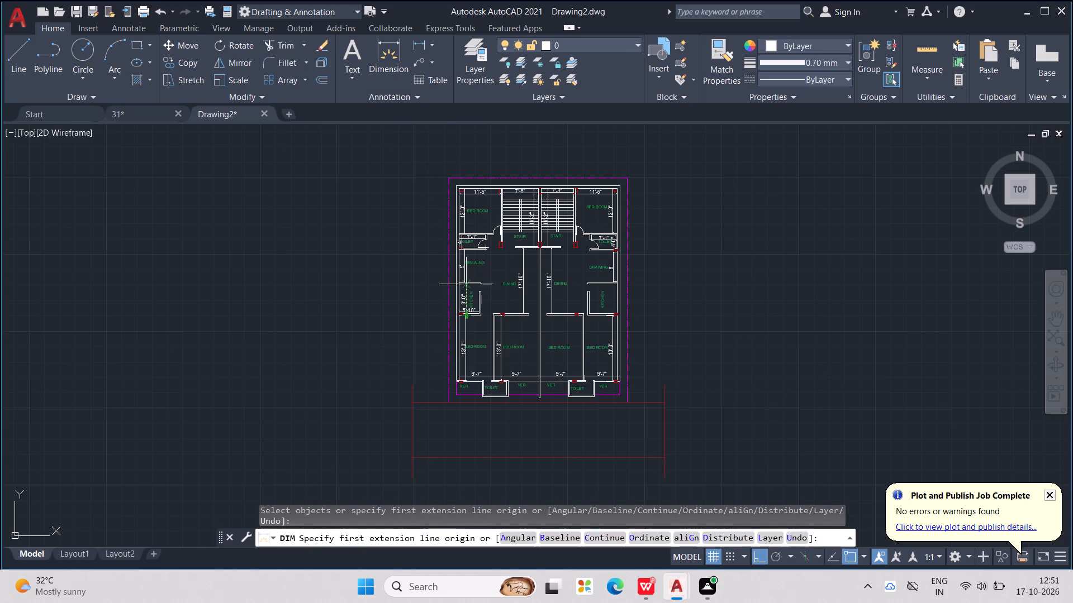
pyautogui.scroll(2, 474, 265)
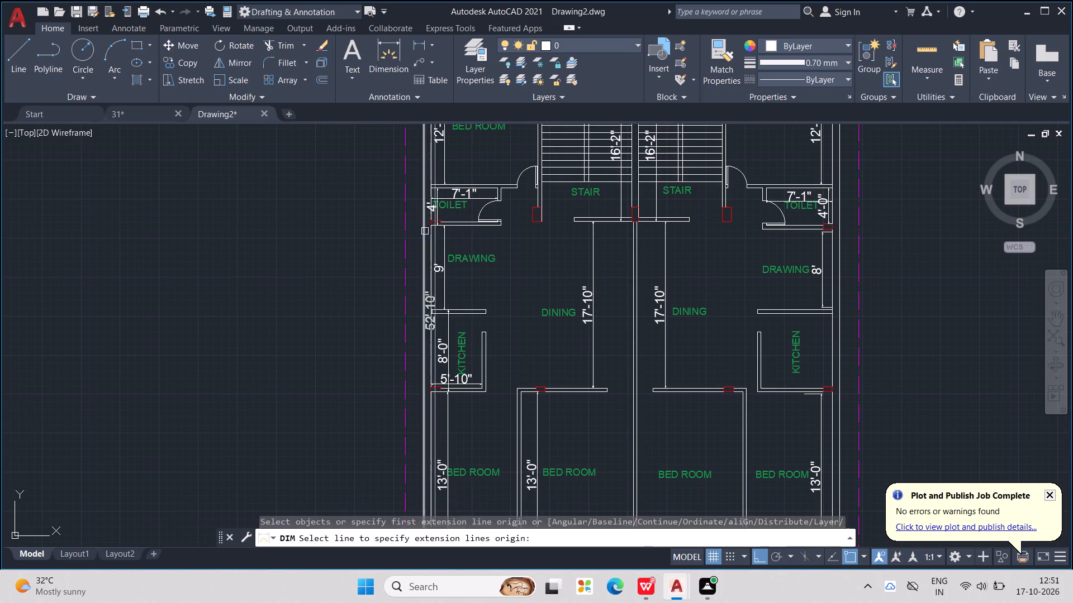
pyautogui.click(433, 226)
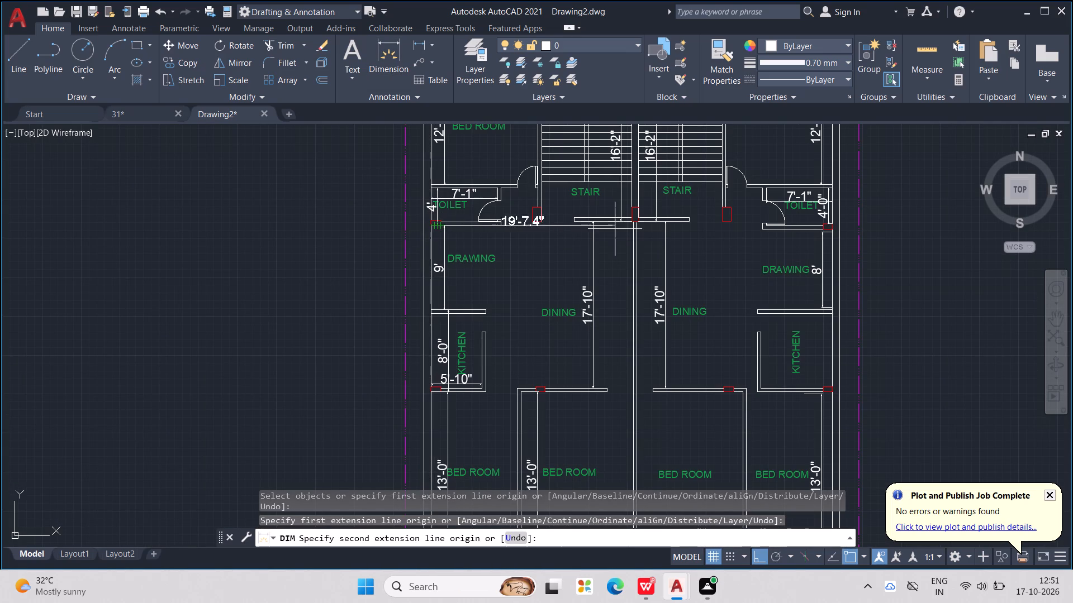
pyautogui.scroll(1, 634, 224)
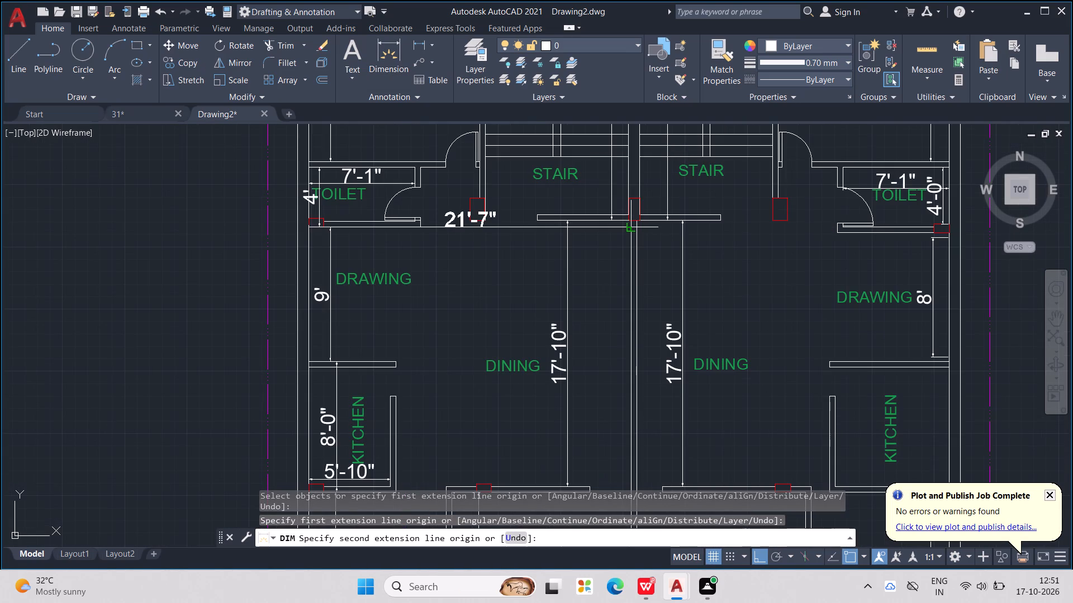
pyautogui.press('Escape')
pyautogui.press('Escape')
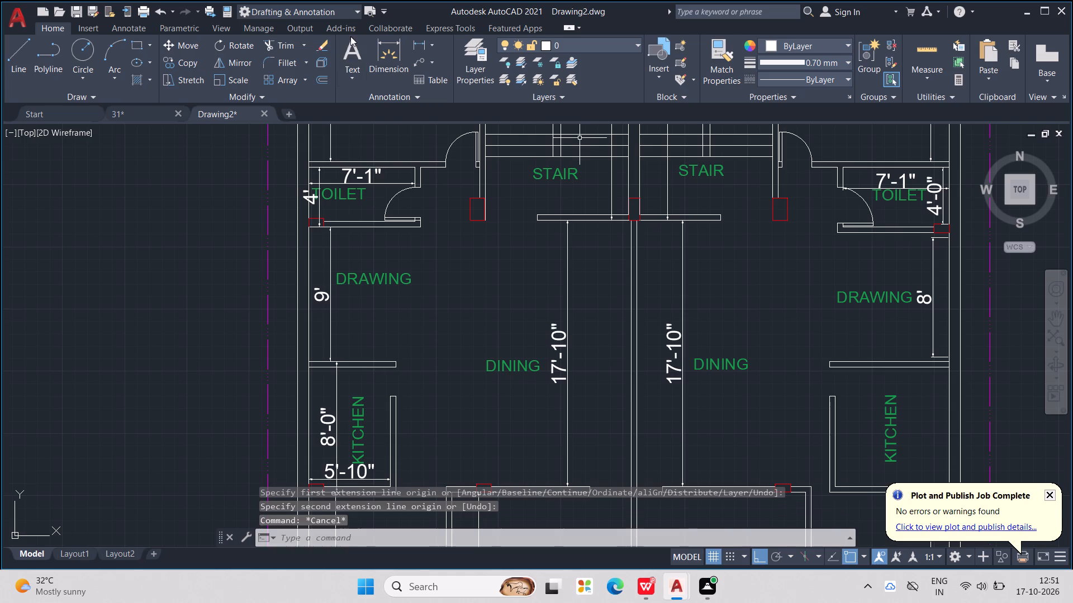
# Add a horizontal dimension across the right unit's dining and drawing area, from the central wall to the outer wall, placed just above the DRAWING label.
pyautogui.click(373, 49)
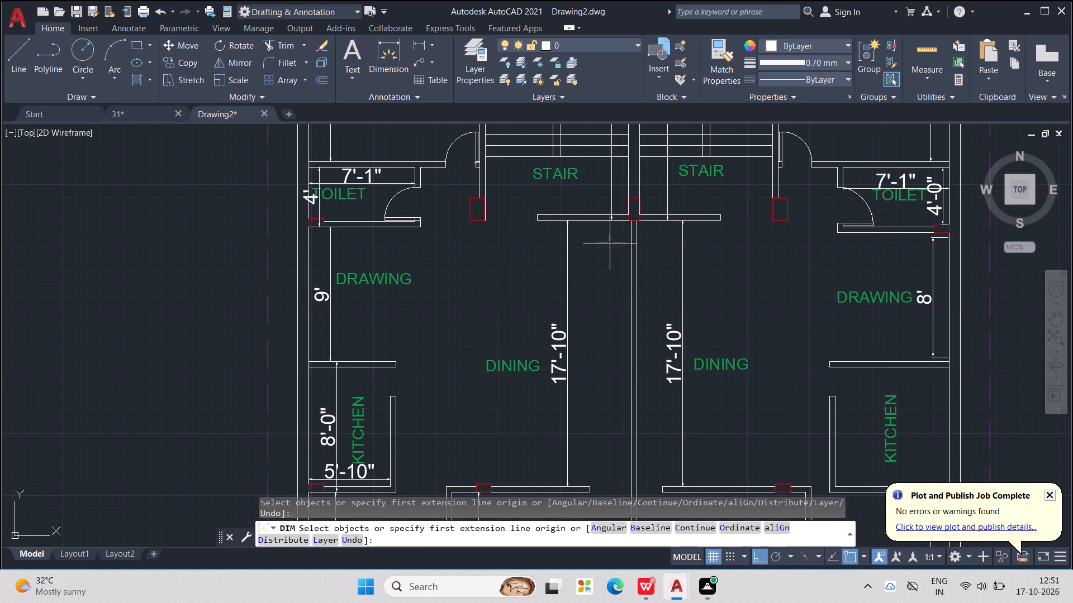
pyautogui.moveTo(635, 286); pyautogui.dragTo(481, 295, button='middle')
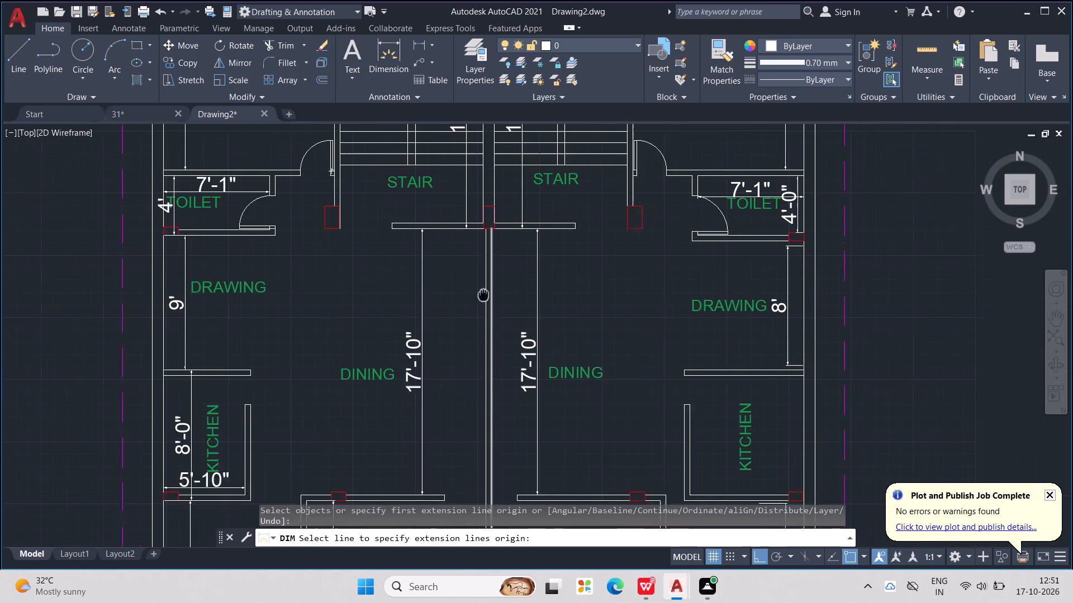
pyautogui.moveTo(481, 295); pyautogui.dragTo(467, 295, button='middle')
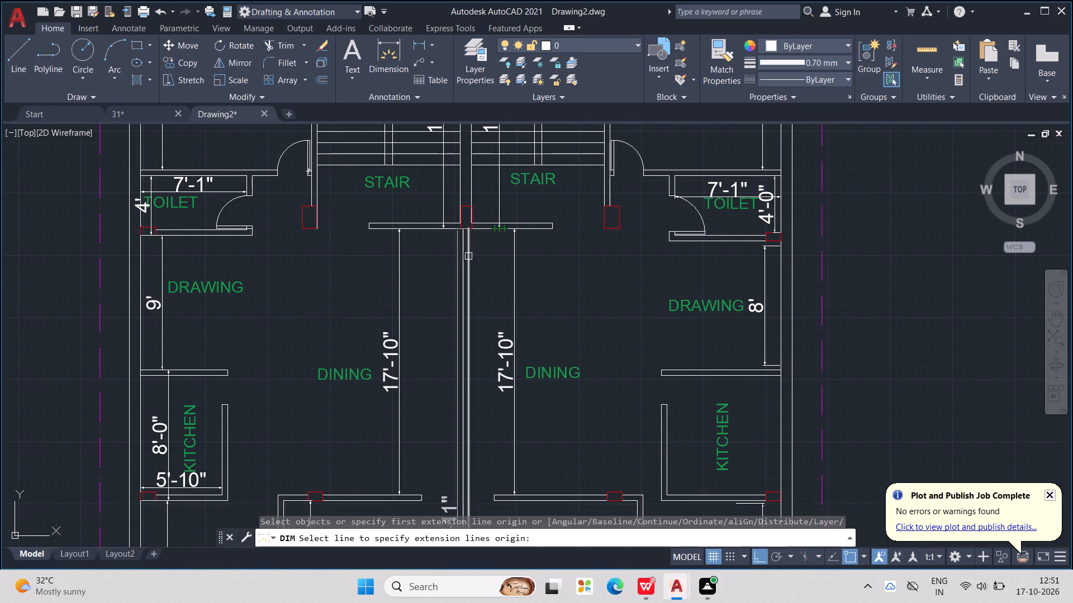
pyautogui.click(471, 227)
pyautogui.moveTo(728, 243); pyautogui.dragTo(496, 267, button='middle')
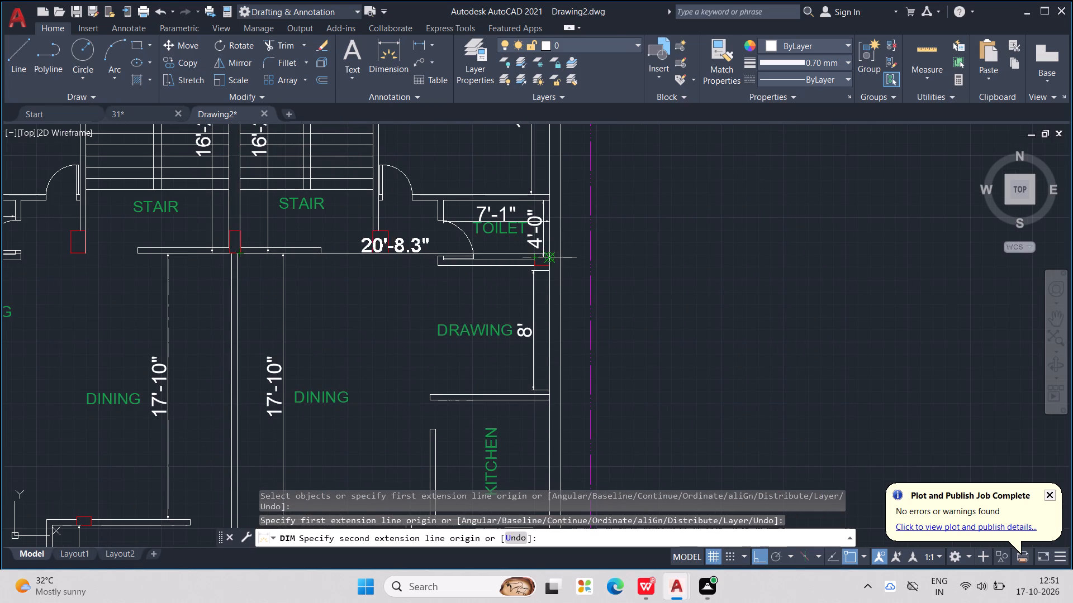
pyautogui.moveTo(550, 257); pyautogui.dragTo(683, 253, button='middle')
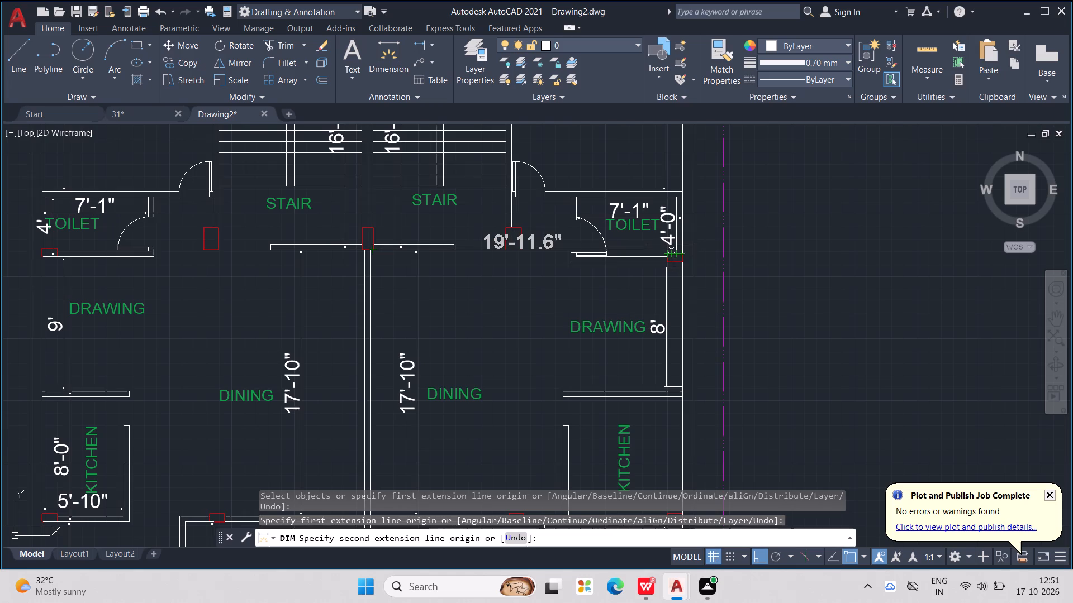
pyautogui.scroll(1, 672, 250)
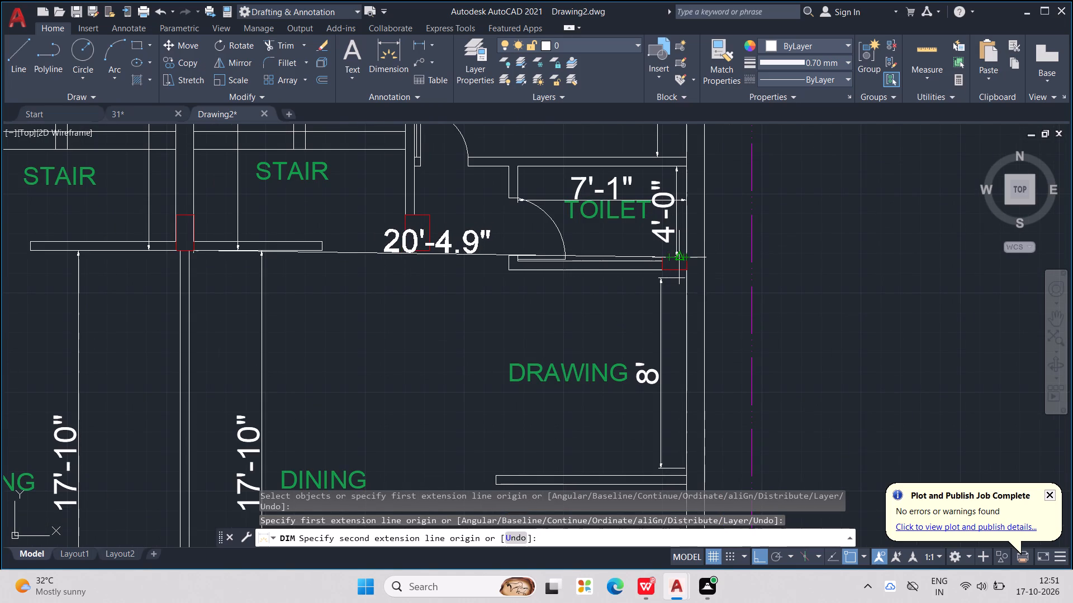
pyautogui.scroll(1, 682, 259)
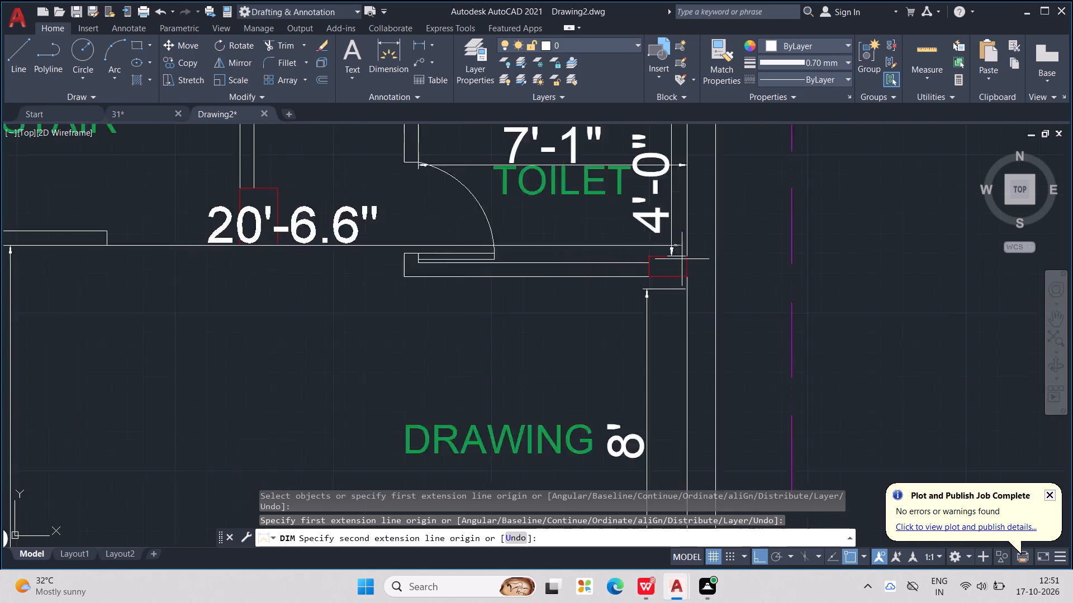
pyautogui.scroll(1, 682, 259)
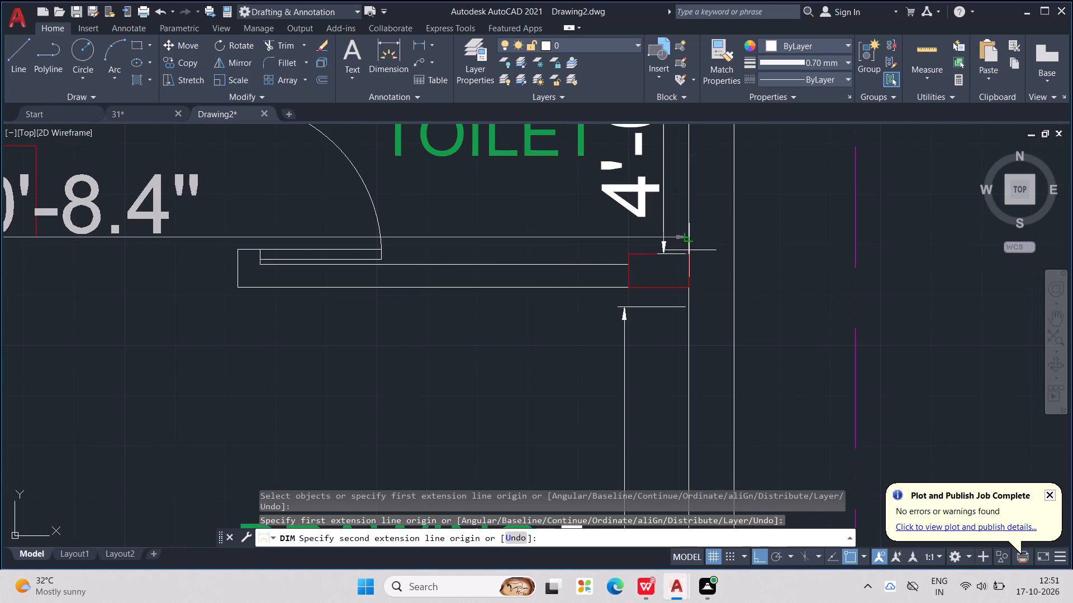
pyautogui.click(687, 256)
pyautogui.scroll(-1, 687, 258)
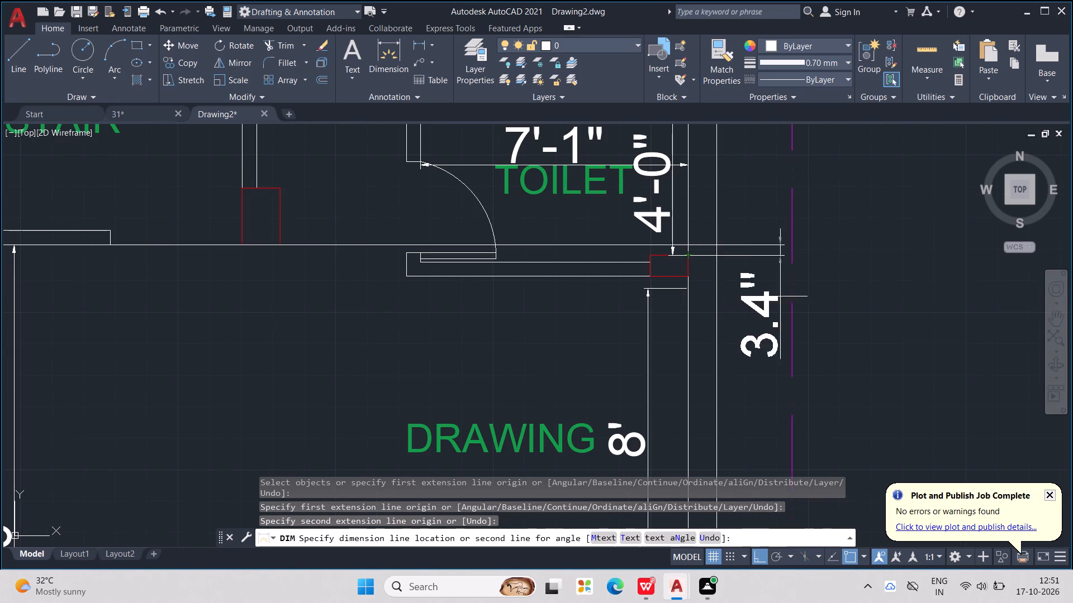
pyautogui.moveTo(675, 344); pyautogui.dragTo(801, 339, button='middle')
pyautogui.scroll(-2, 803, 337)
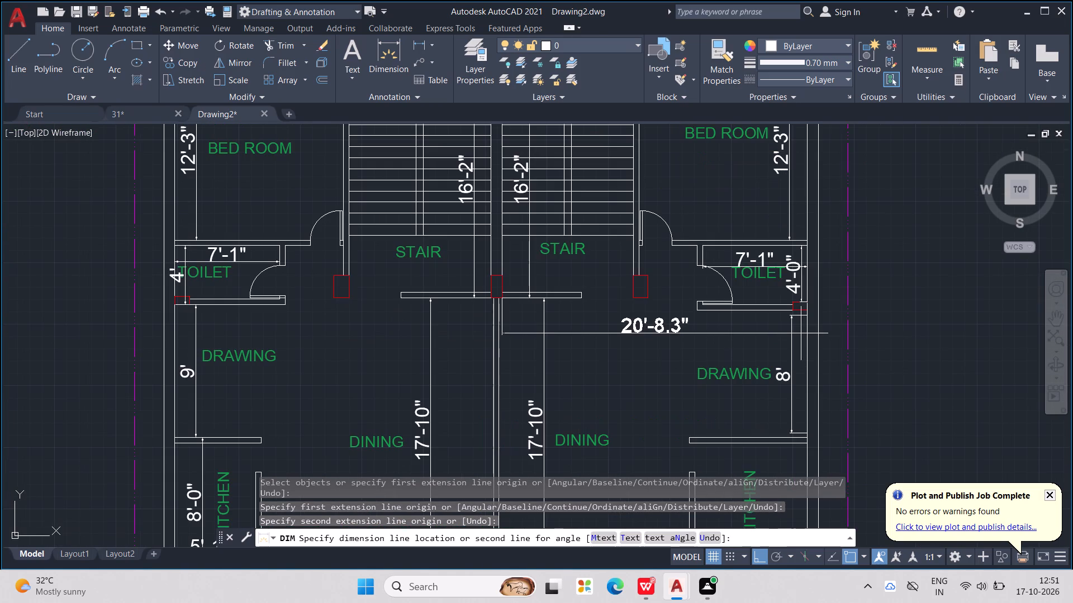
pyautogui.click(729, 339)
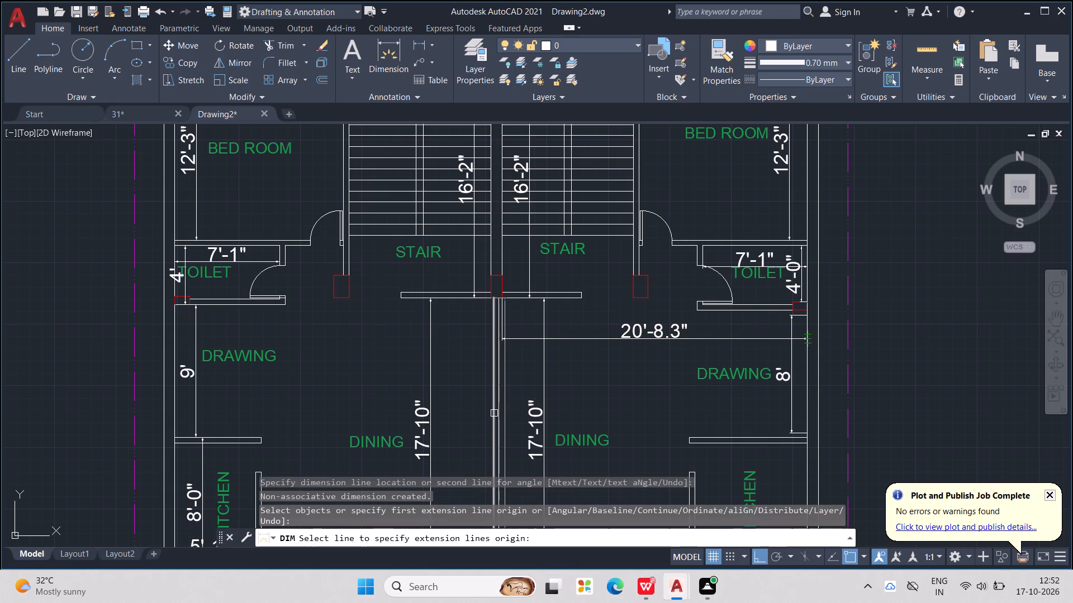
pyautogui.moveTo(485, 414); pyautogui.dragTo(472, 411, button='right')
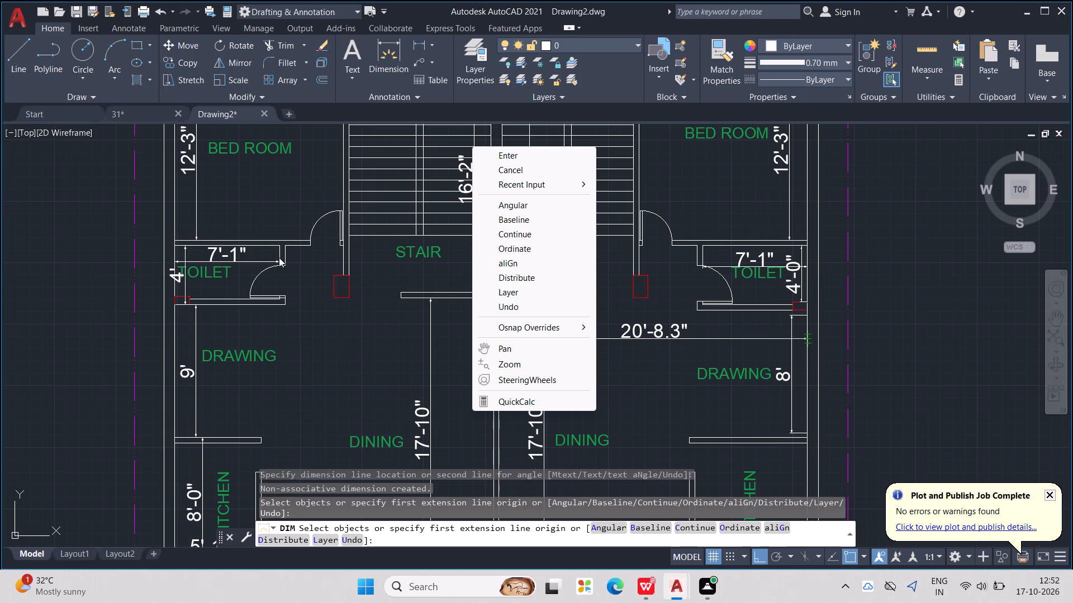
pyautogui.scroll(-2, 334, 250)
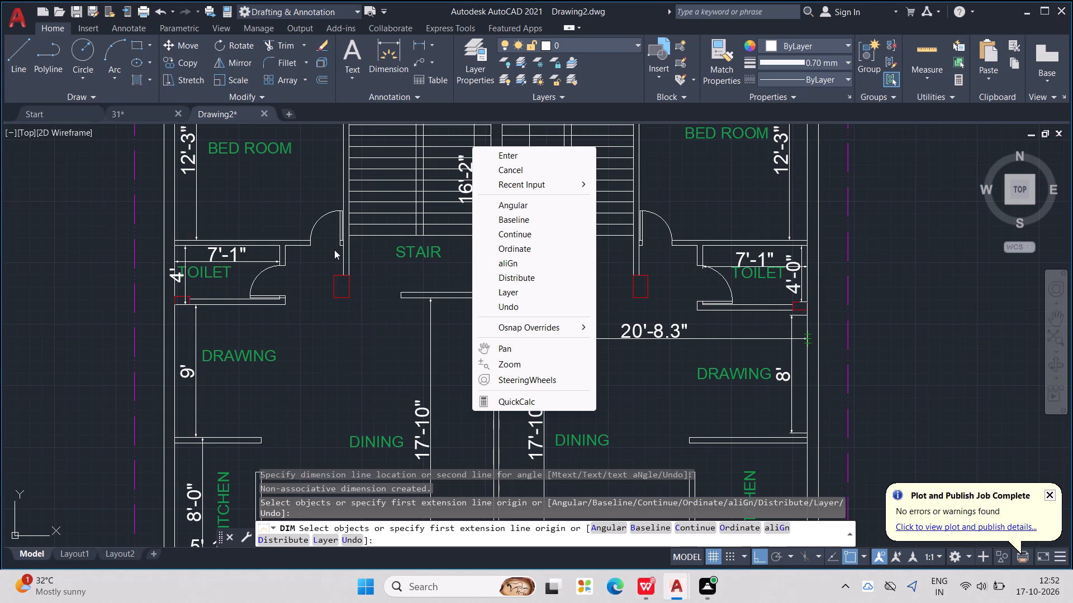
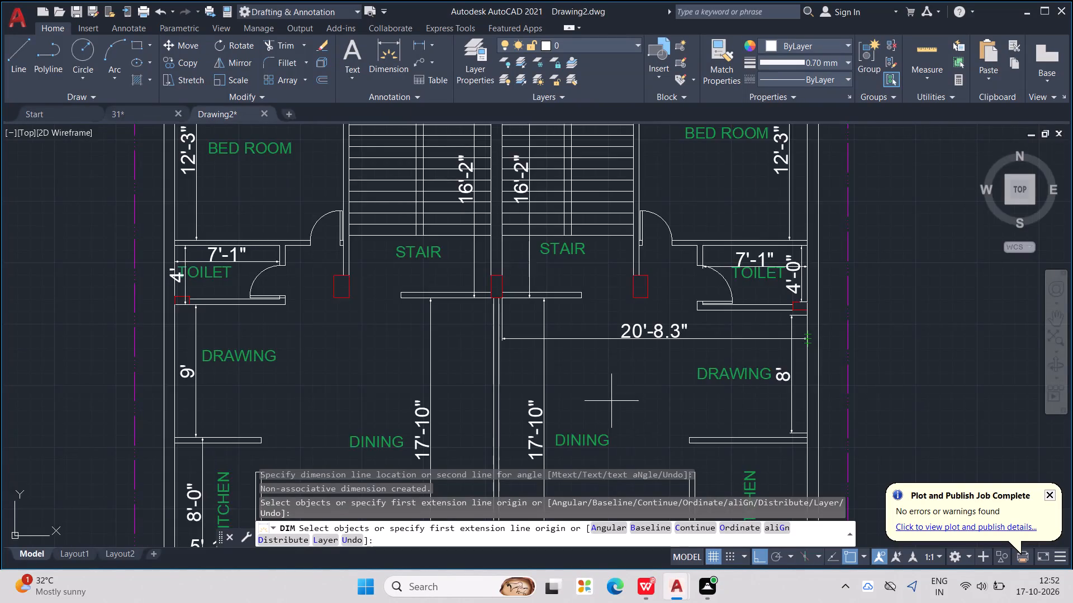
# Examine the whole floor plan for spaces that still lack dimensions, down to the verandas and their adjoining toilets.
pyautogui.scroll(-2, 611, 401)
pyautogui.moveTo(611, 401); pyautogui.dragTo(656, 324, button='middle')
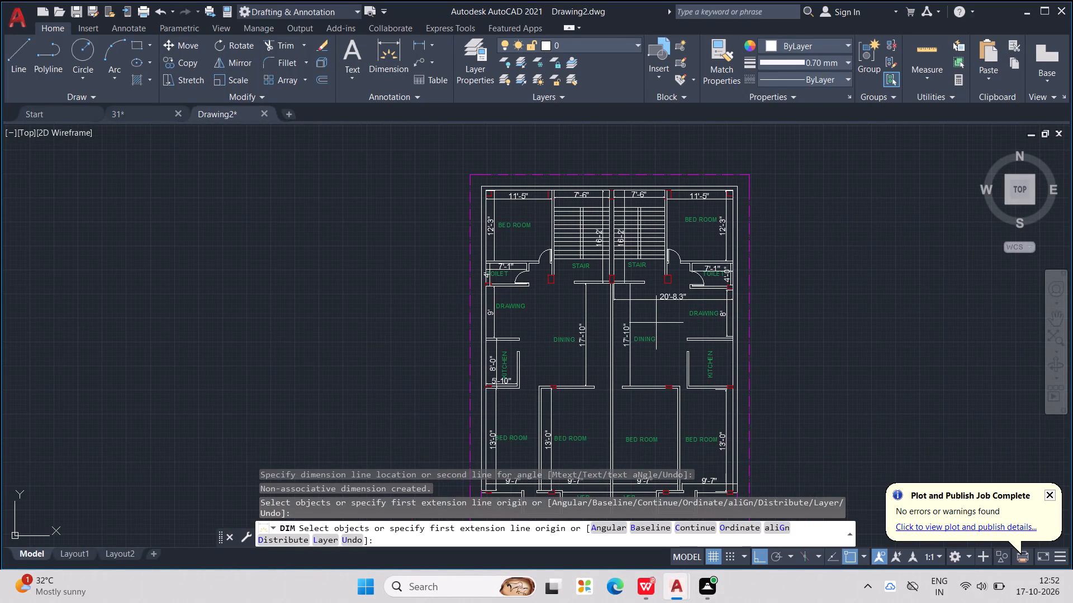
pyautogui.moveTo(657, 323); pyautogui.dragTo(658, 290, button='middle')
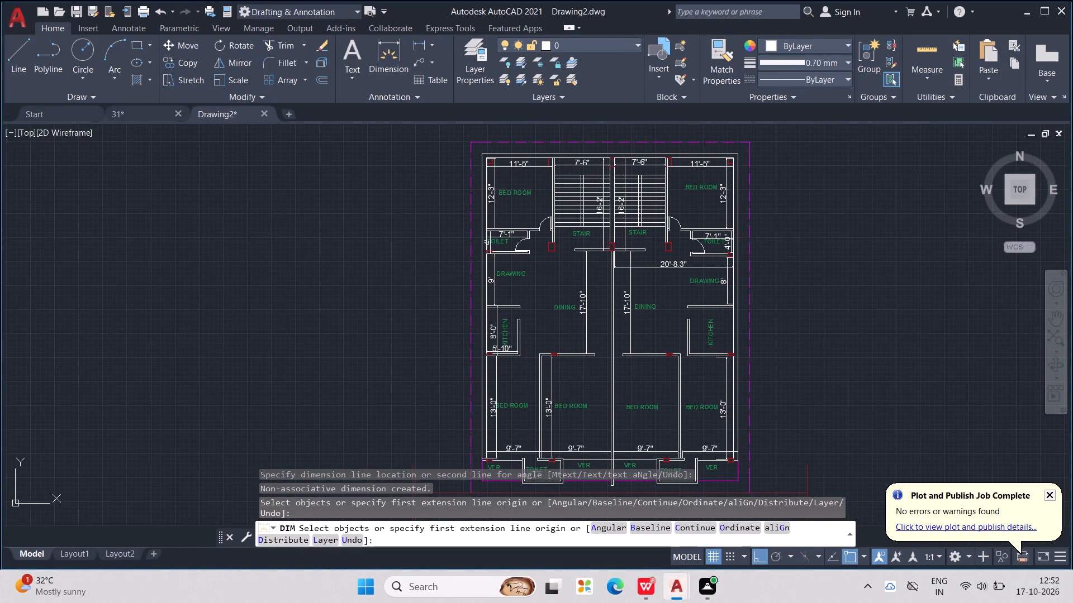
pyautogui.moveTo(658, 290); pyautogui.dragTo(658, 293, button='middle')
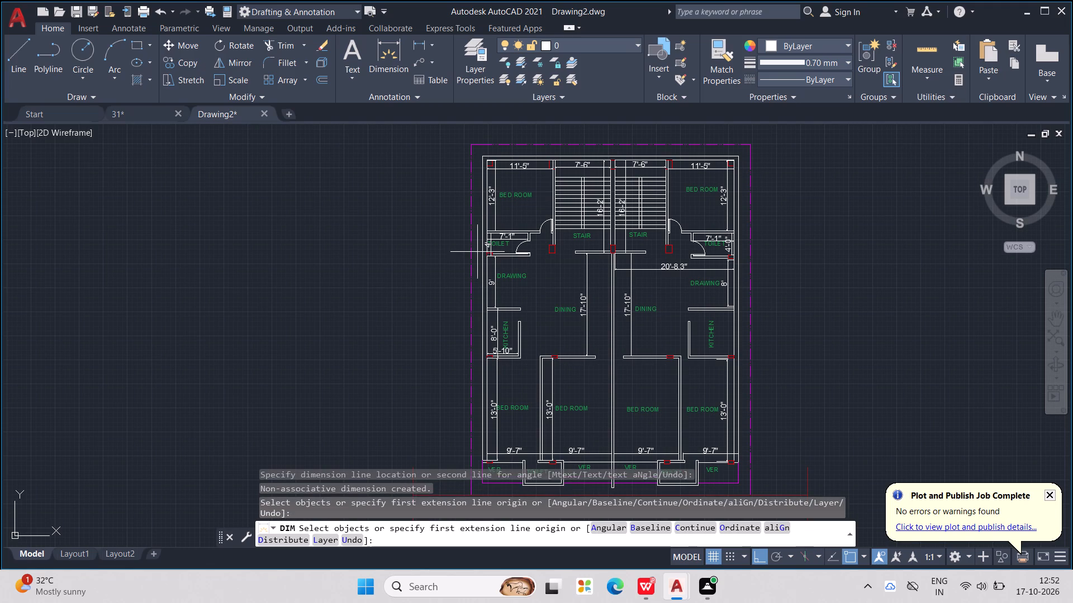
pyautogui.scroll(-1, 495, 251)
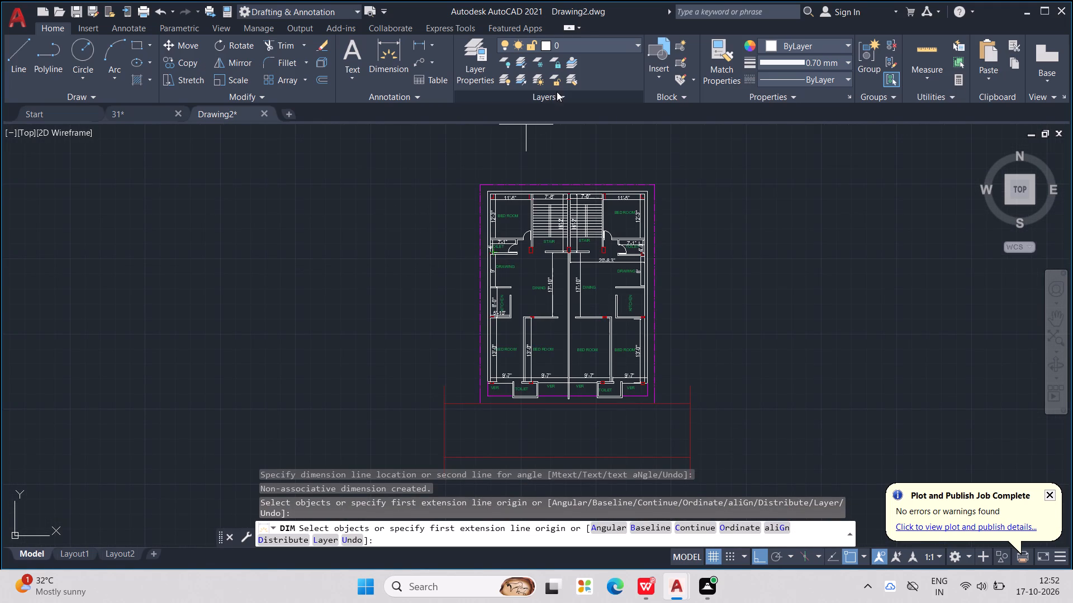
pyautogui.moveTo(795, 202); pyautogui.dragTo(909, 228, button='middle')
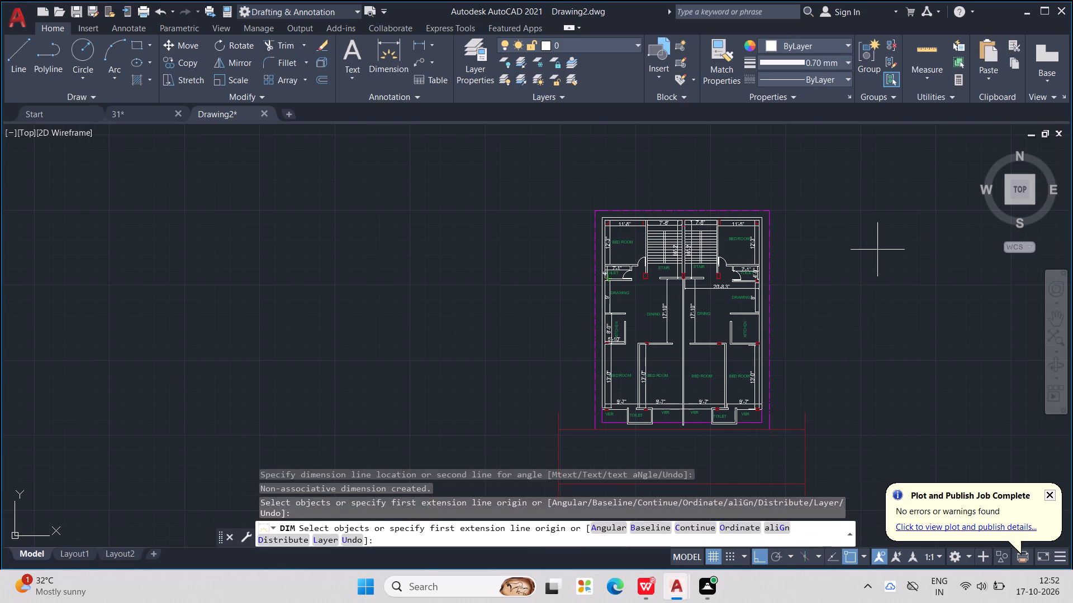
pyautogui.scroll(1, 765, 242)
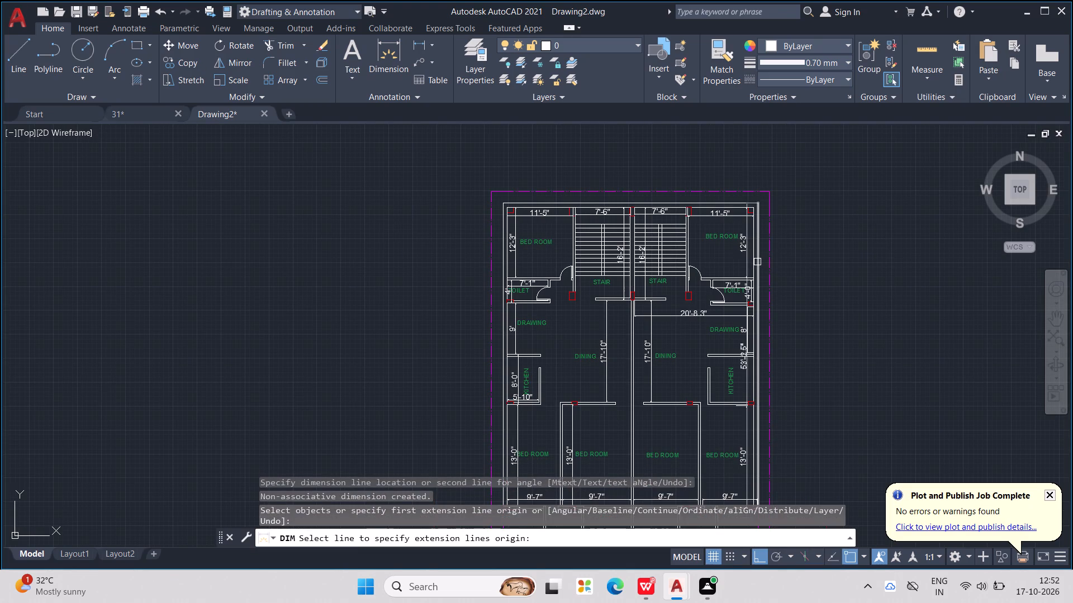
pyautogui.moveTo(751, 272); pyautogui.dragTo(746, 232, button='middle')
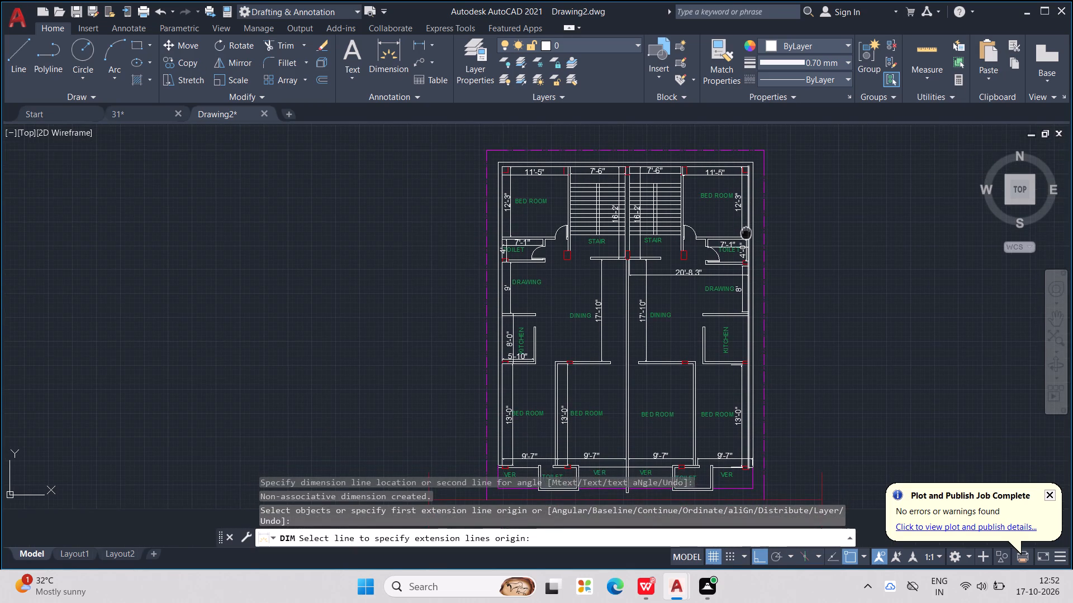
pyautogui.moveTo(746, 232); pyautogui.dragTo(768, 219, button='middle')
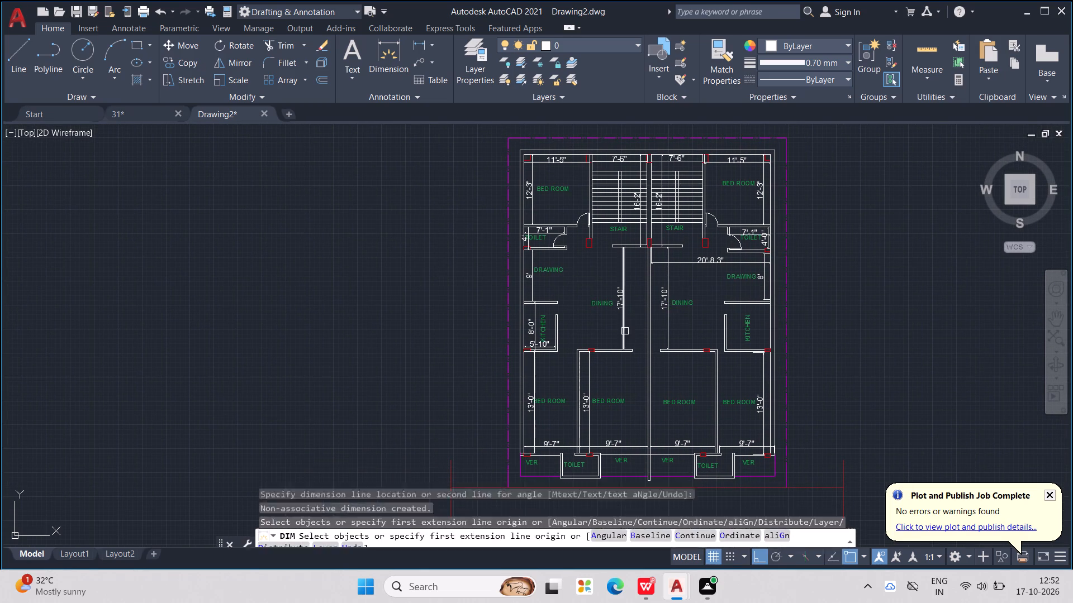
pyautogui.moveTo(619, 336); pyautogui.dragTo(683, 244, button='middle')
pyautogui.press('`')
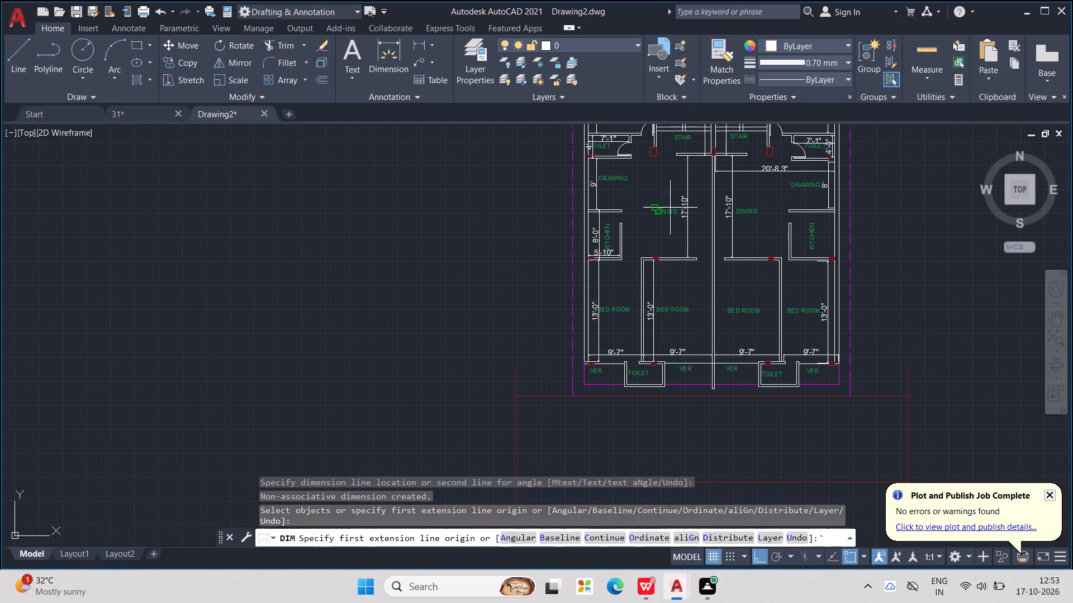
pyautogui.click(402, 46)
pyautogui.press('Escape')
pyautogui.press('Escape')
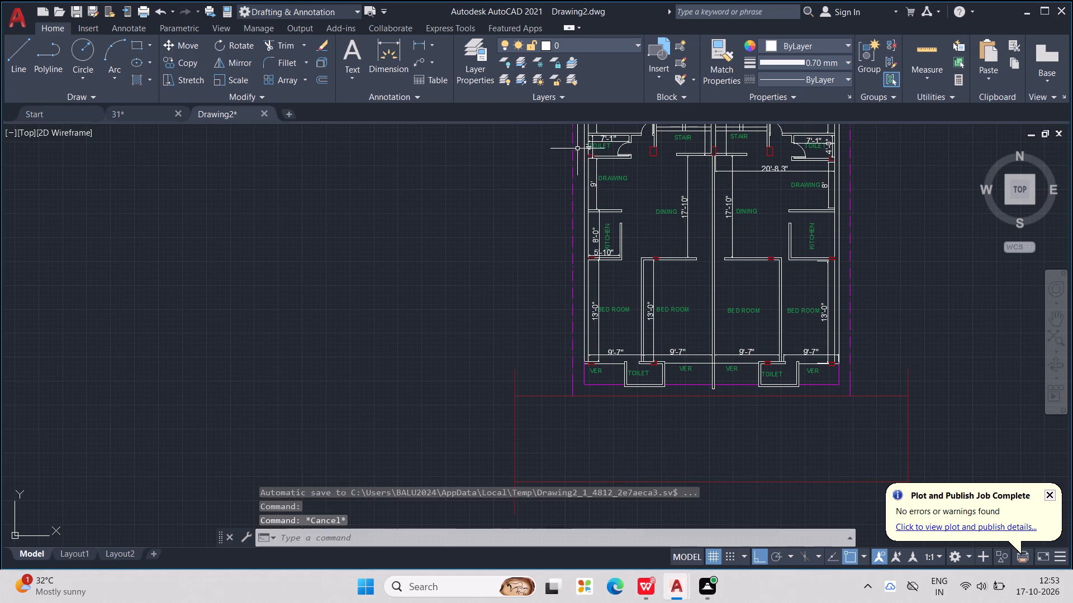
pyautogui.press('Escape')
# Add a vertical dimension from the left veranda-side toilet's inner wall line, placed in the outer veranda between the VER label and the toilet wall.
pyautogui.click(402, 38)
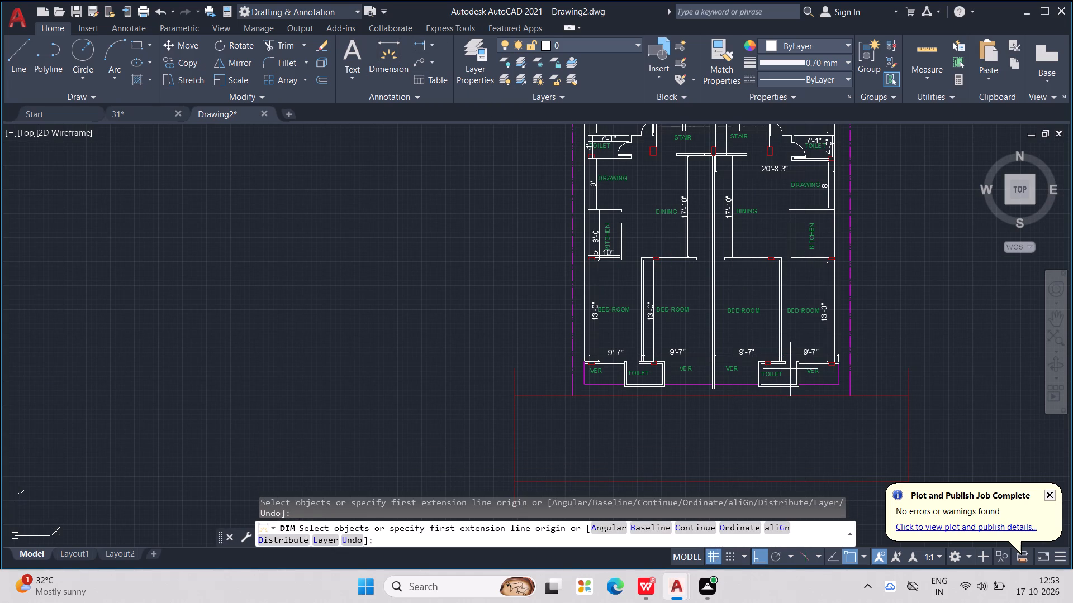
pyautogui.scroll(2, 735, 322)
pyautogui.scroll(-1, 733, 313)
pyautogui.moveTo(733, 313); pyautogui.dragTo(732, 313, button='middle')
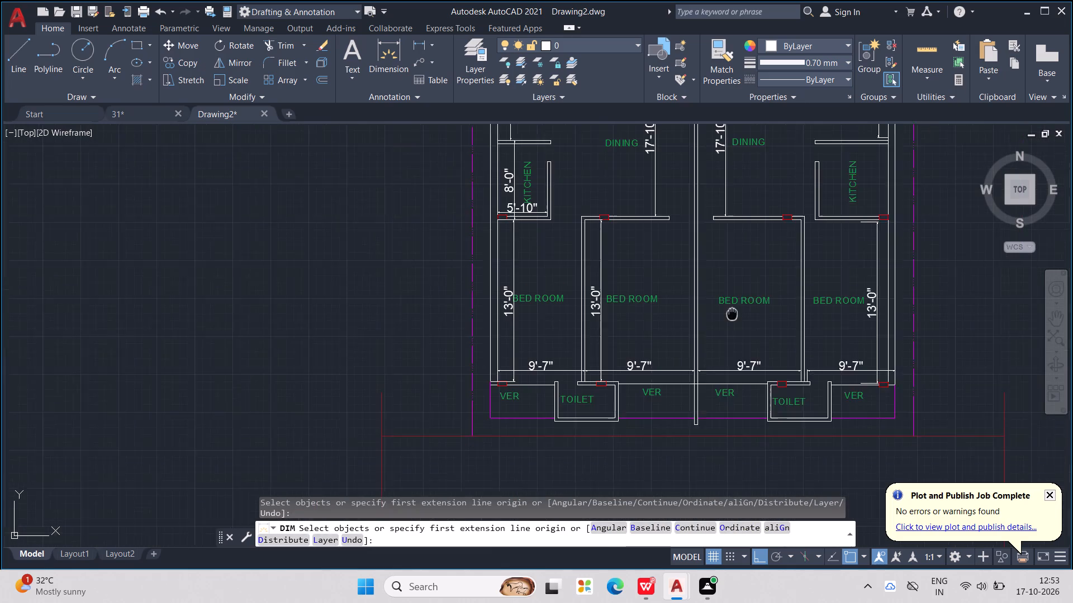
pyautogui.moveTo(732, 313); pyautogui.dragTo(641, 313, button='middle')
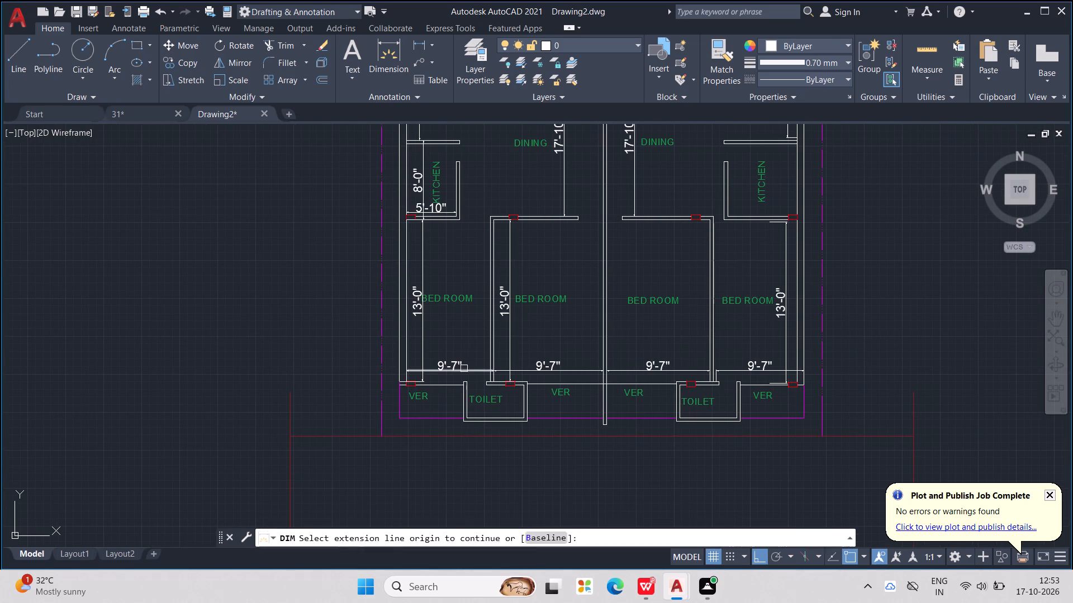
pyautogui.moveTo(472, 378); pyautogui.dragTo(539, 317, button='middle')
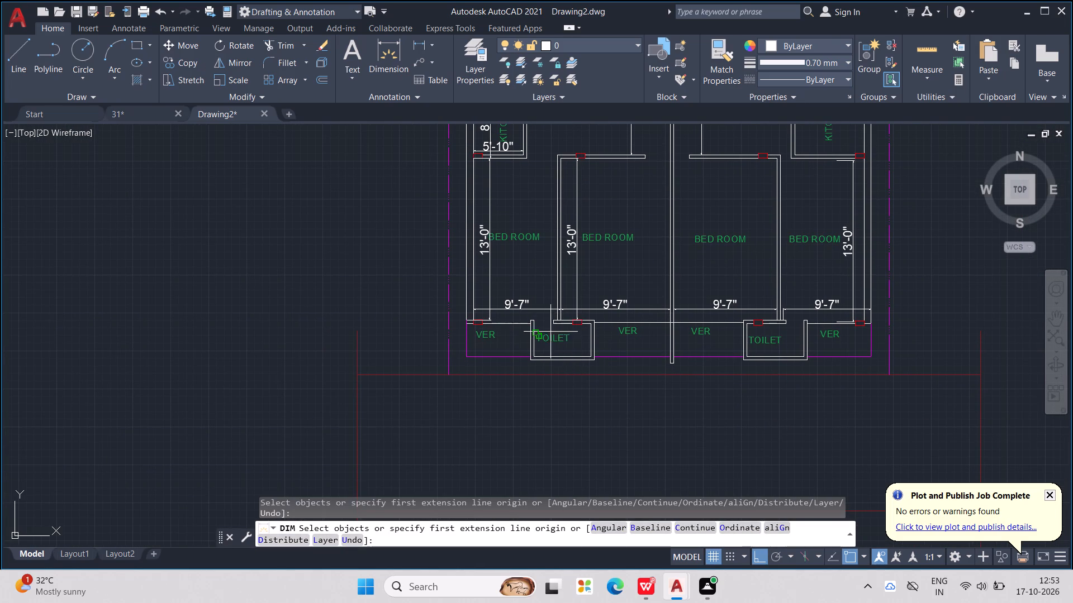
pyautogui.scroll(1, 543, 326)
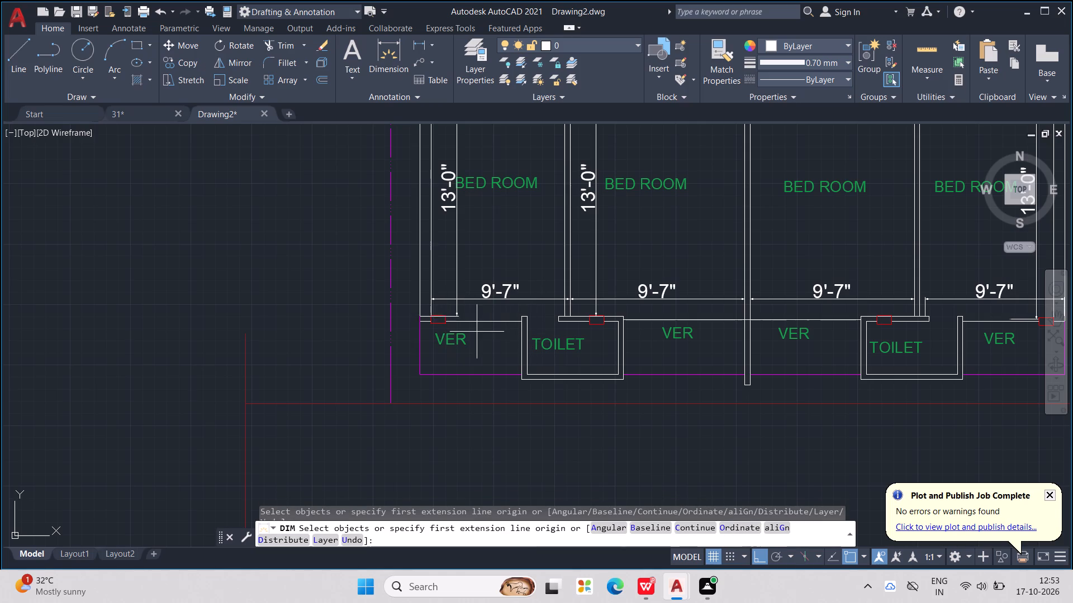
pyautogui.scroll(2, 477, 332)
pyautogui.click(583, 294)
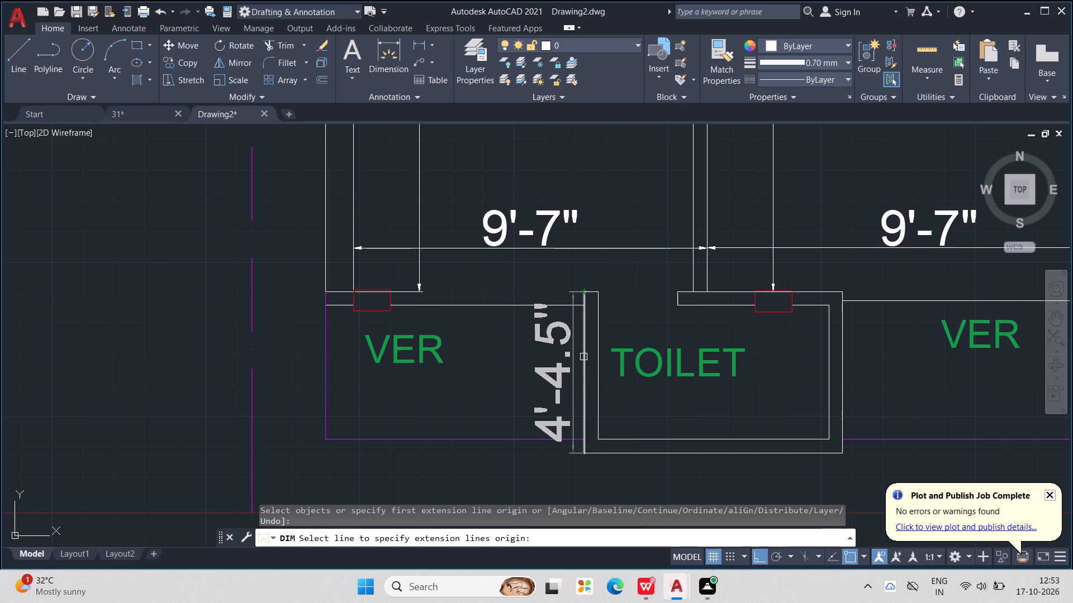
pyautogui.press('Escape')
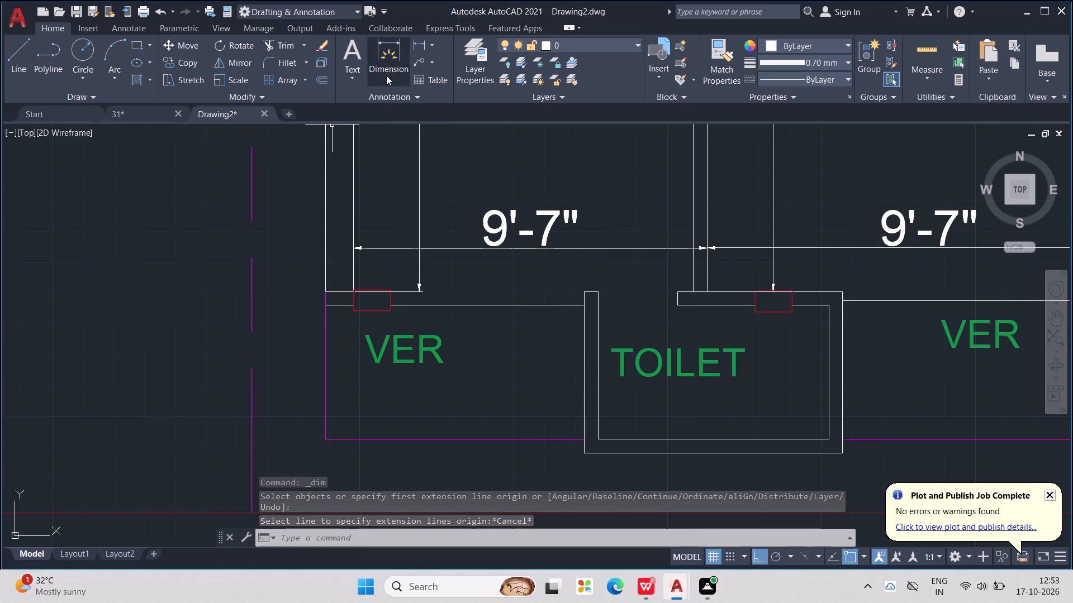
pyautogui.click(383, 60)
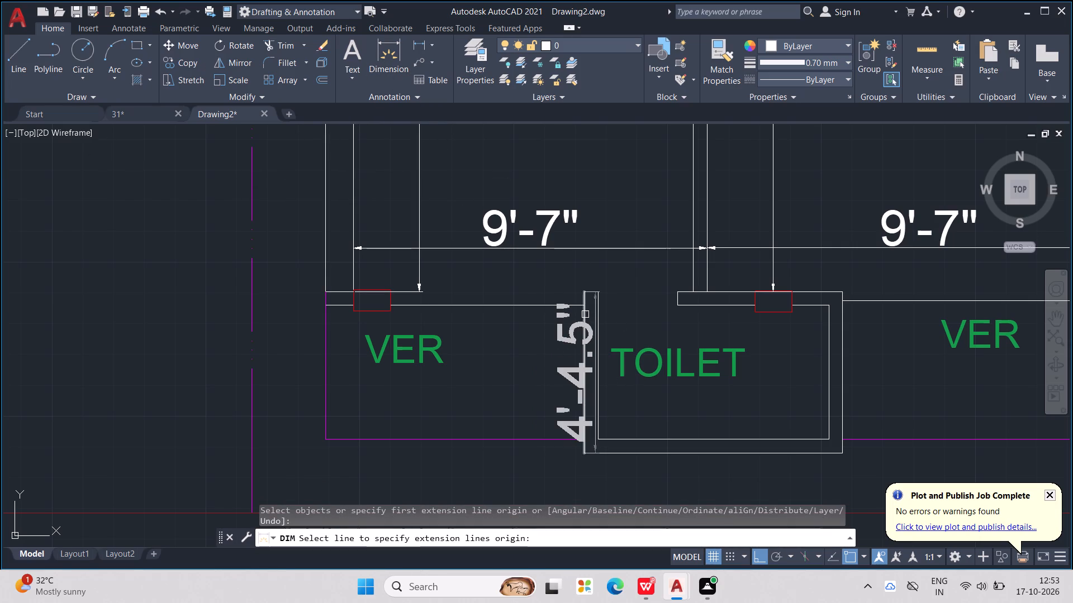
pyautogui.click(598, 314)
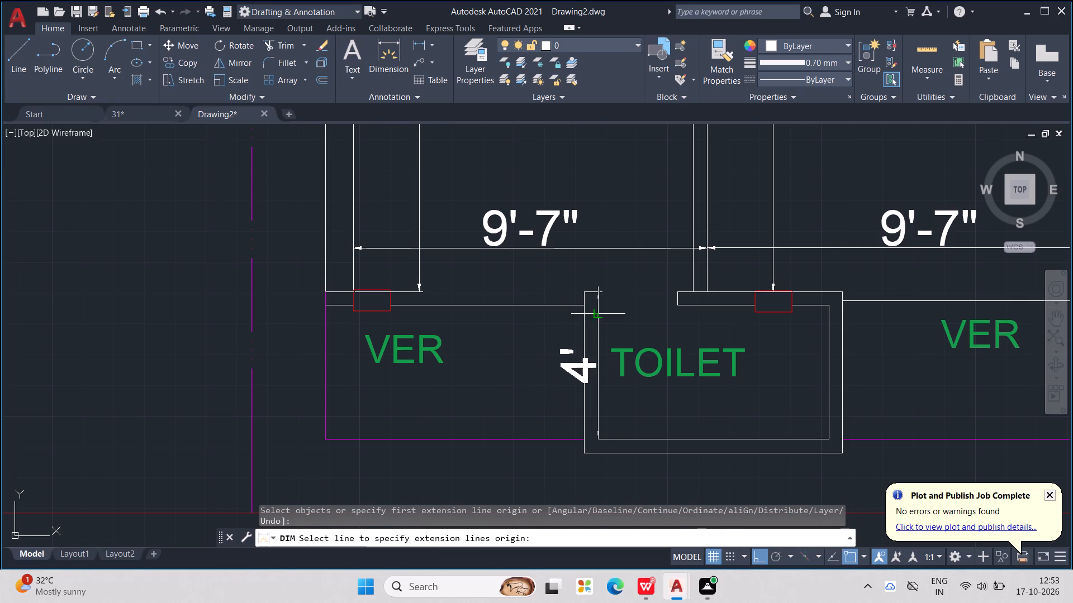
pyautogui.click(550, 323)
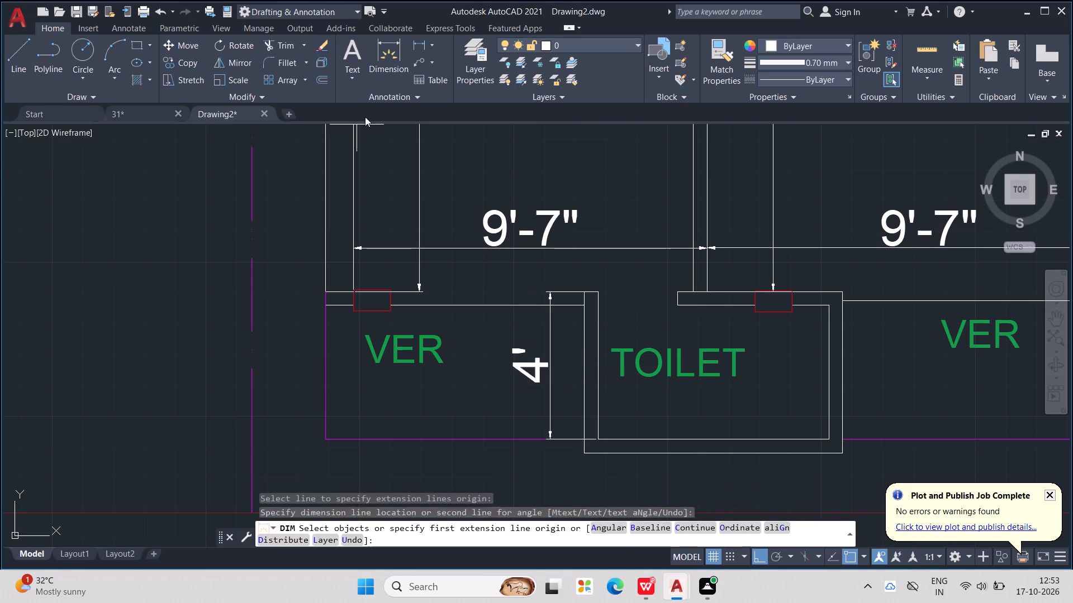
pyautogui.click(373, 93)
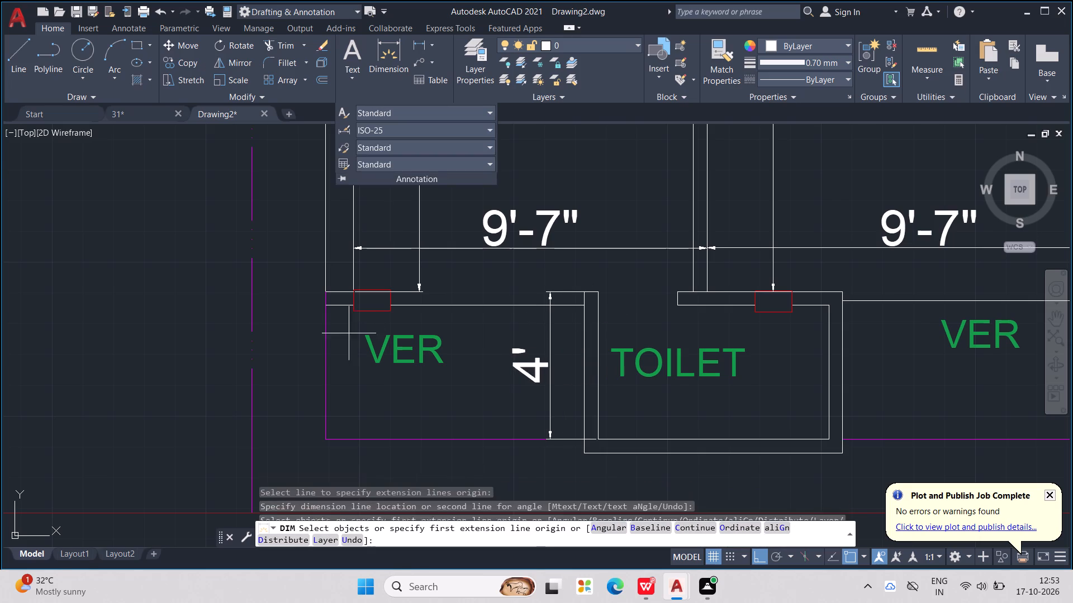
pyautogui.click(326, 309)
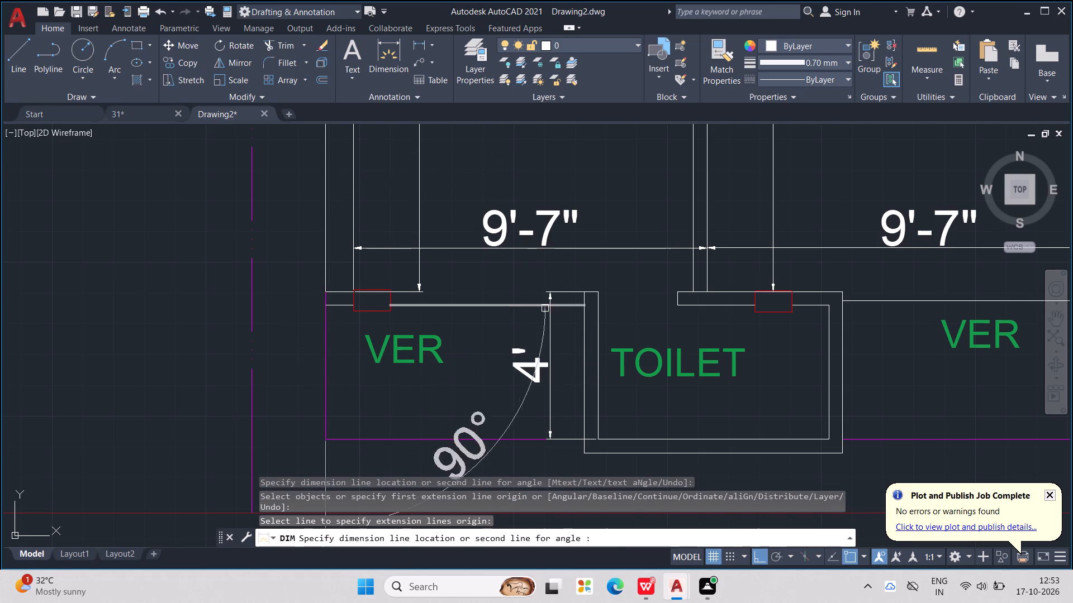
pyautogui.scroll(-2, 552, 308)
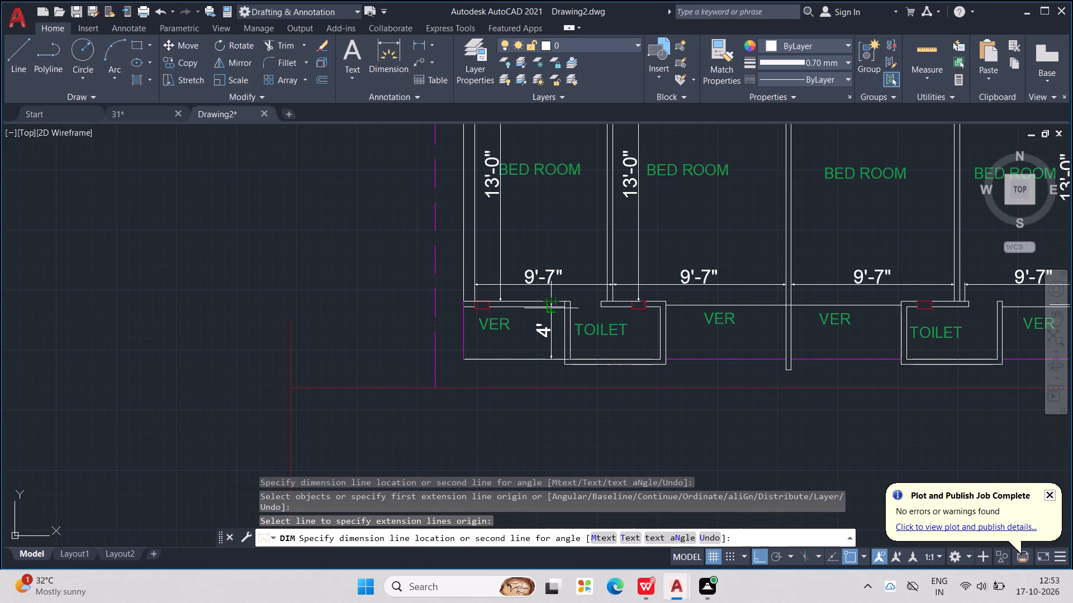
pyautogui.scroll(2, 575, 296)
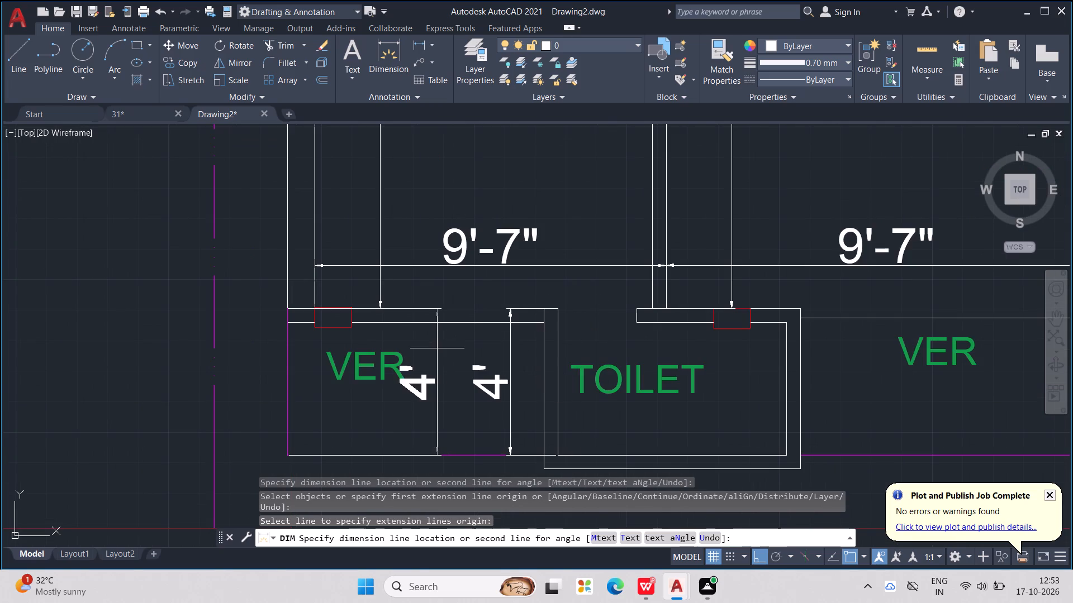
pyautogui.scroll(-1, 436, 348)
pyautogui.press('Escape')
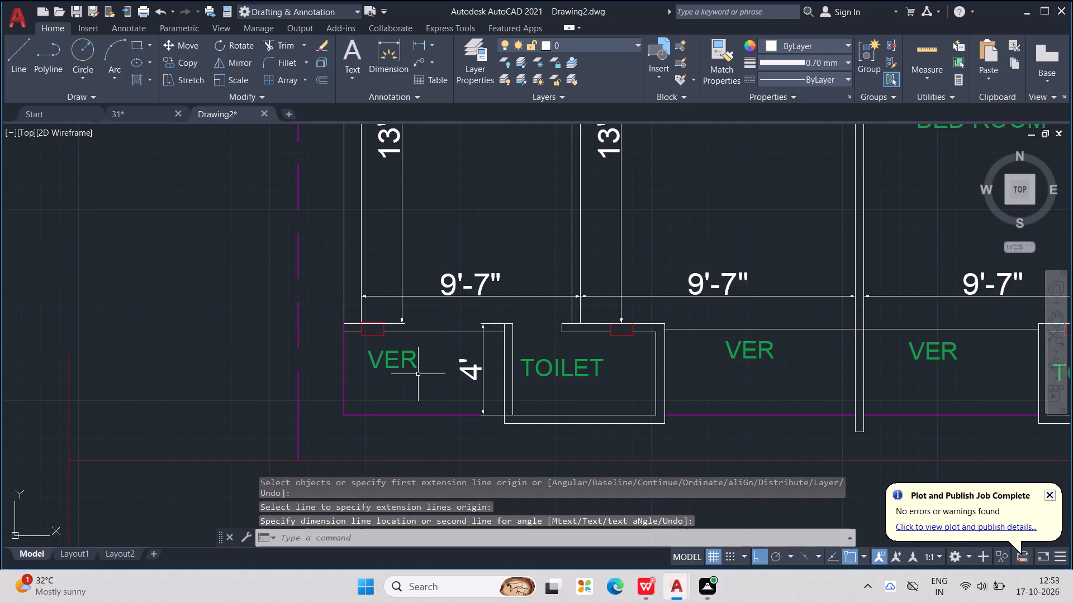
# Add a horizontal dimension across the leftmost veranda, from its outer edge to the vertical dimension beside the toilet, placed just below the VER label.
pyautogui.click(403, 60)
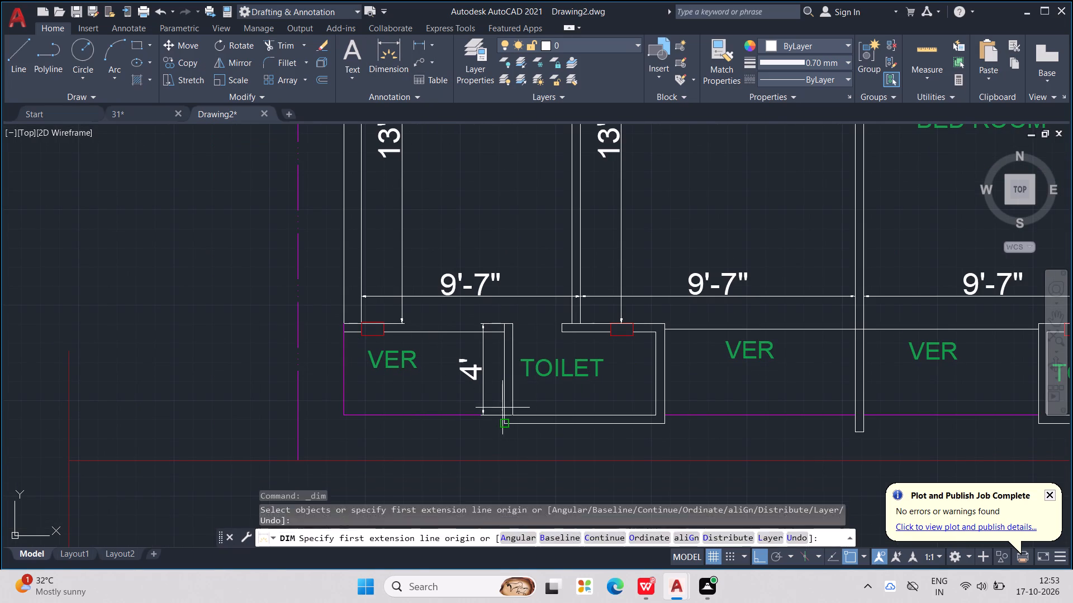
pyautogui.click(350, 416)
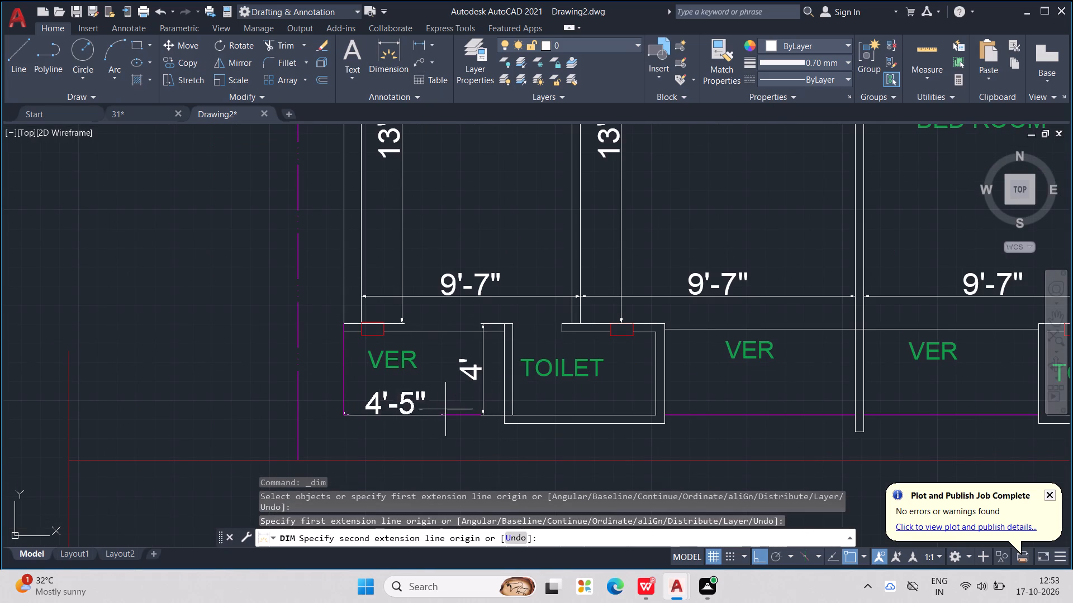
pyautogui.scroll(2, 477, 404)
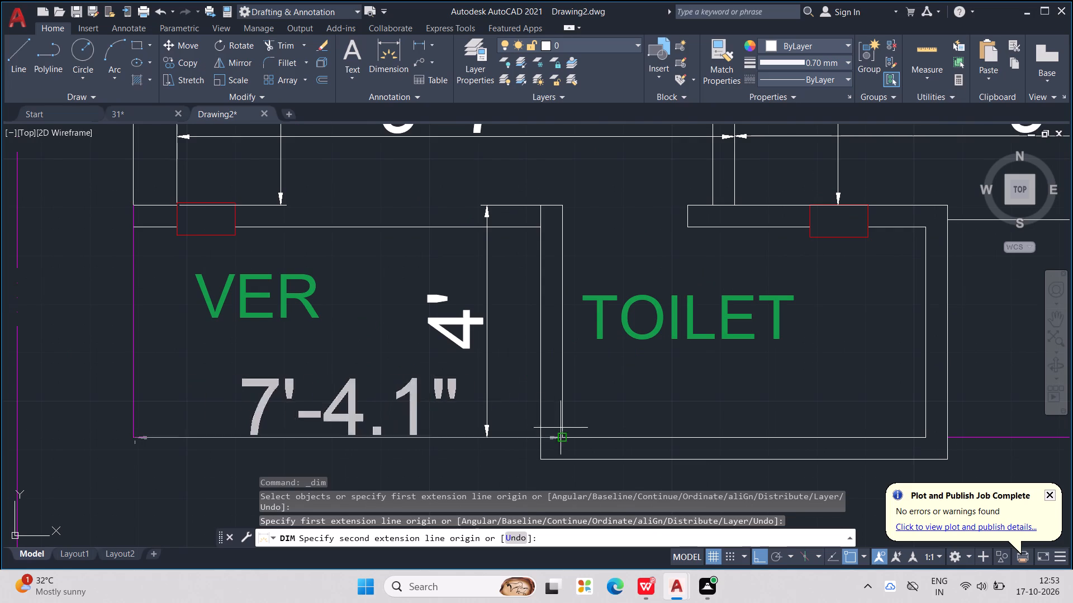
pyautogui.scroll(-2, 566, 429)
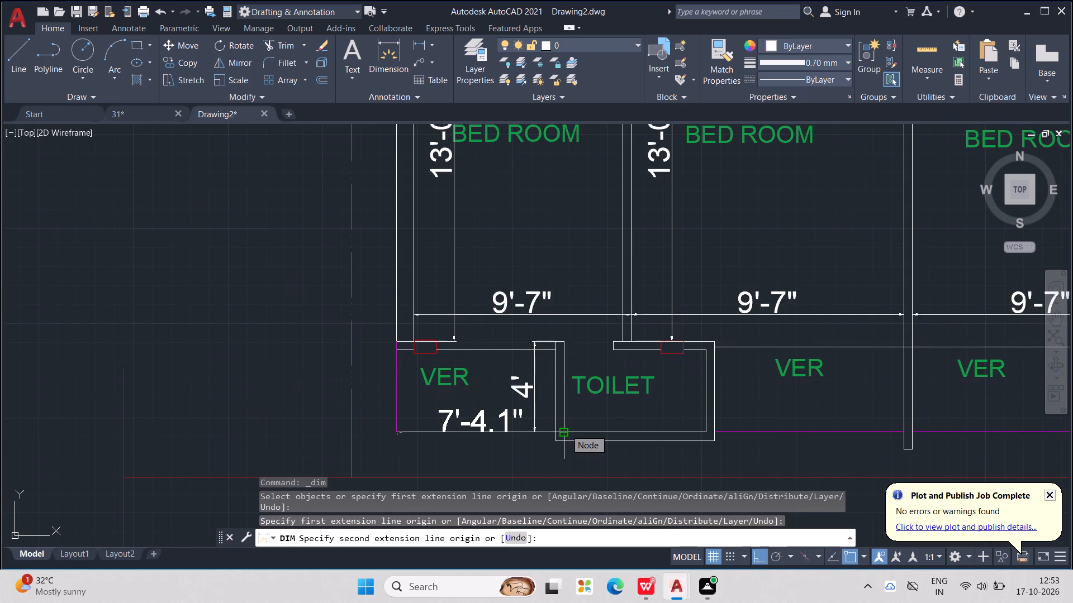
pyautogui.scroll(1, 549, 433)
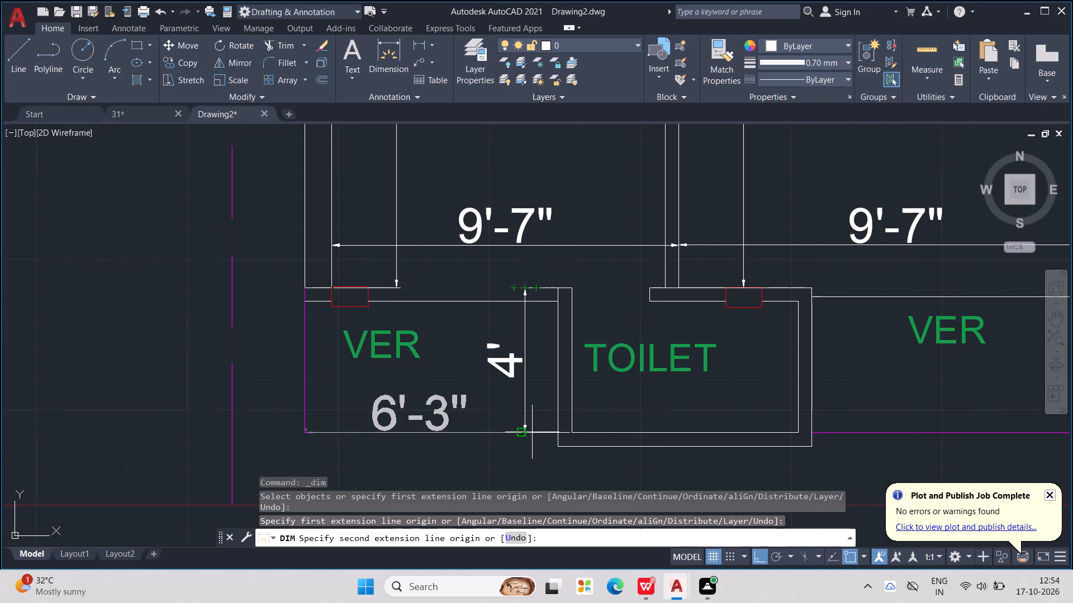
pyautogui.click(532, 432)
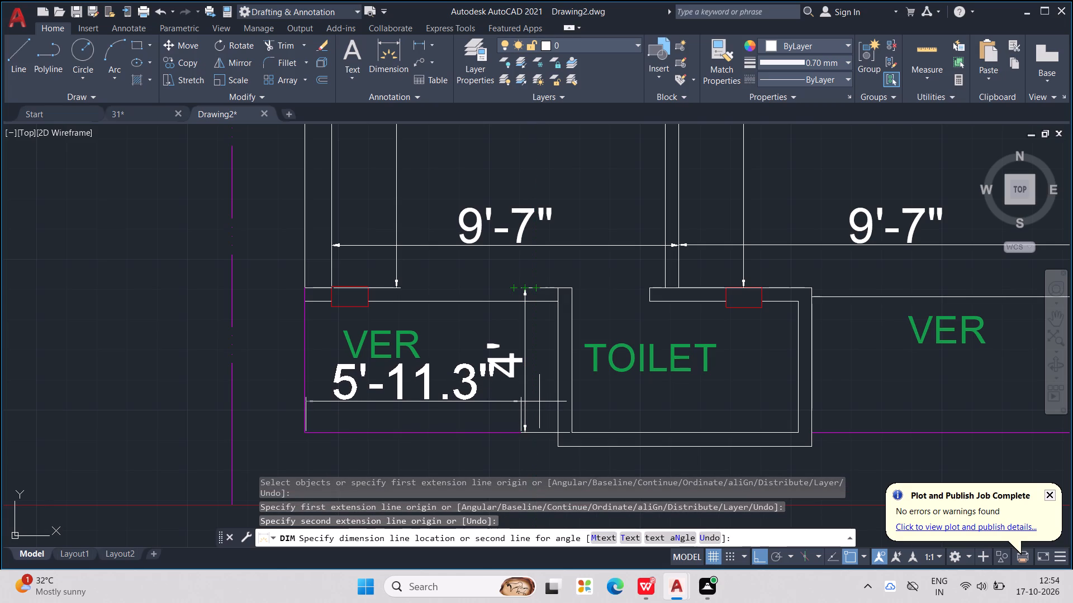
pyautogui.scroll(-2, 548, 405)
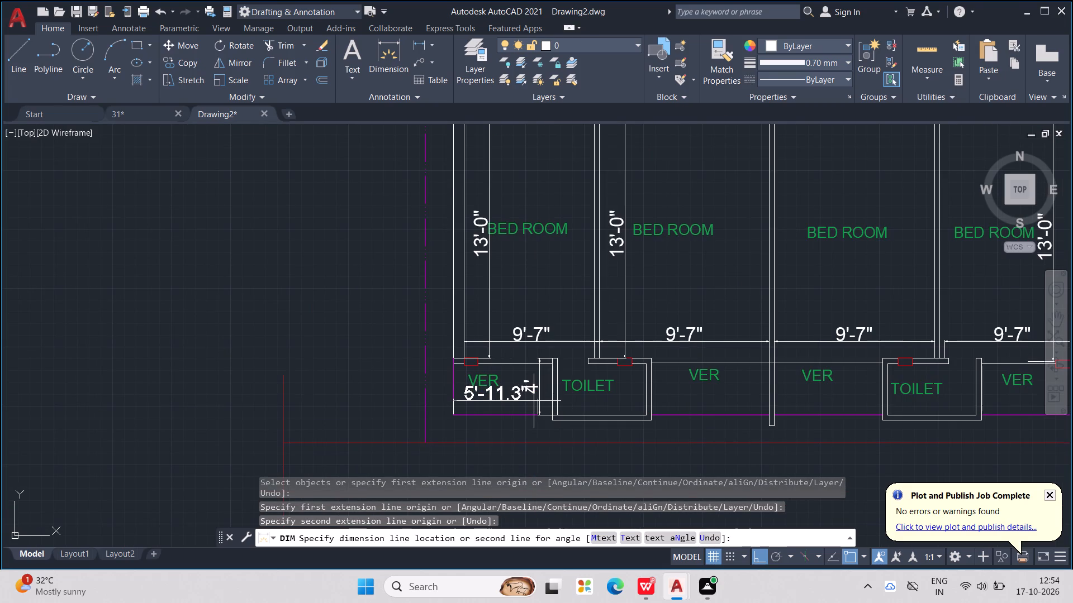
pyautogui.click(534, 402)
# Add a vertical dimension inside the left unit's veranda-side toilet, placed between the TOILET label and the wall facing the inner veranda.
pyautogui.moveTo(556, 405); pyautogui.dragTo(514, 437, button='middle')
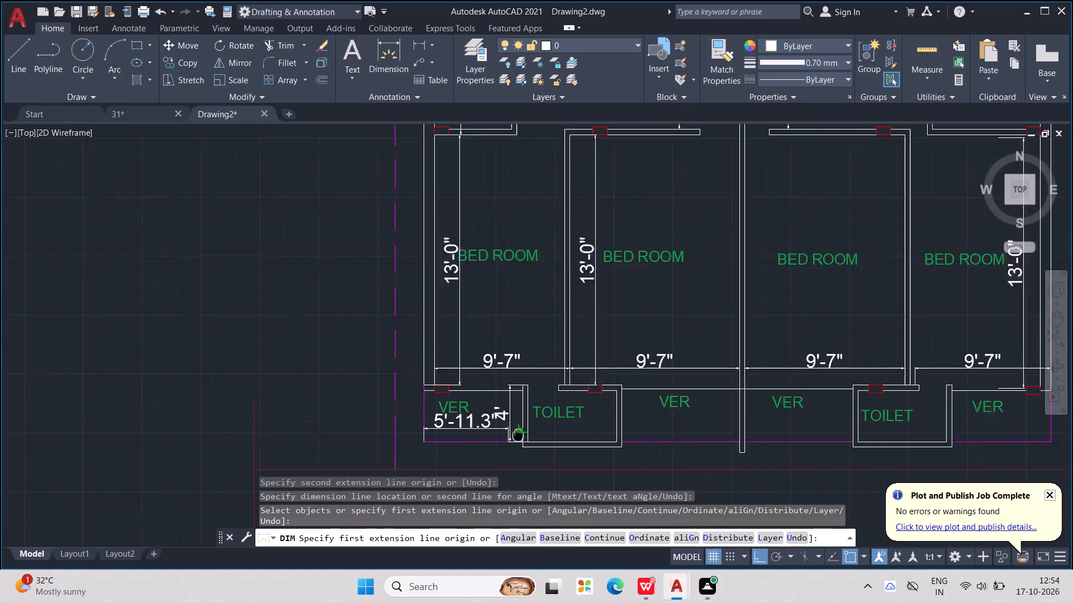
pyautogui.moveTo(514, 437); pyautogui.dragTo(488, 430, button='middle')
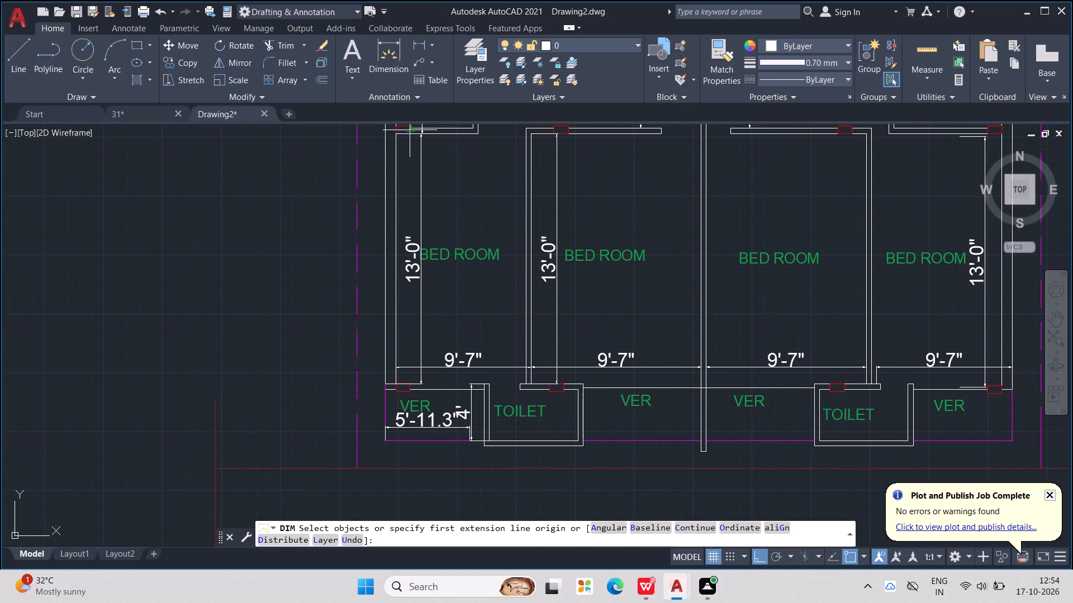
pyautogui.click(394, 73)
pyautogui.scroll(1, 583, 468)
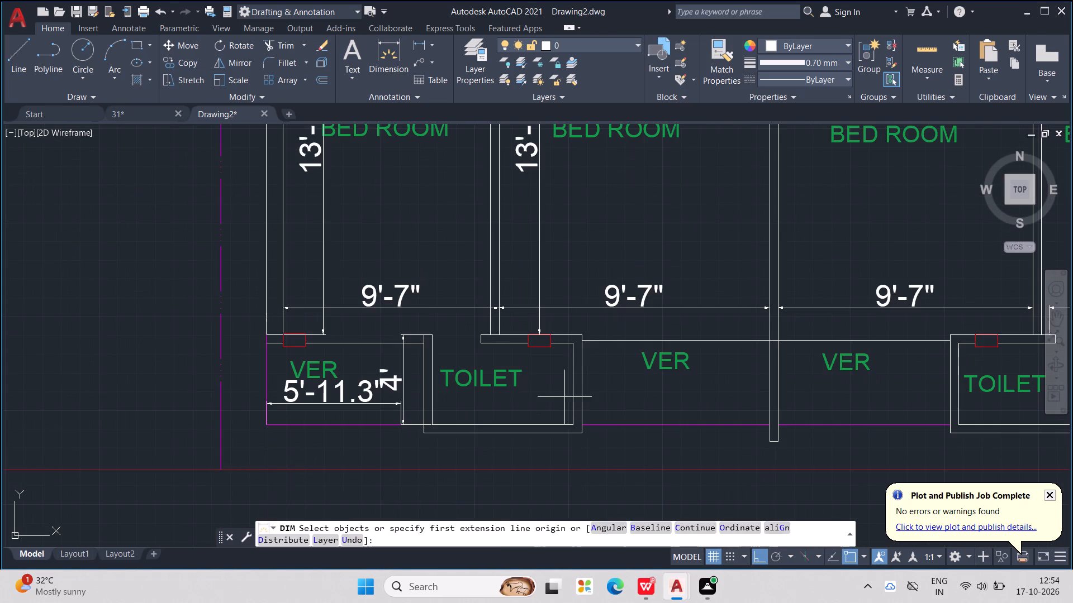
pyautogui.scroll(1, 566, 375)
pyautogui.click(576, 327)
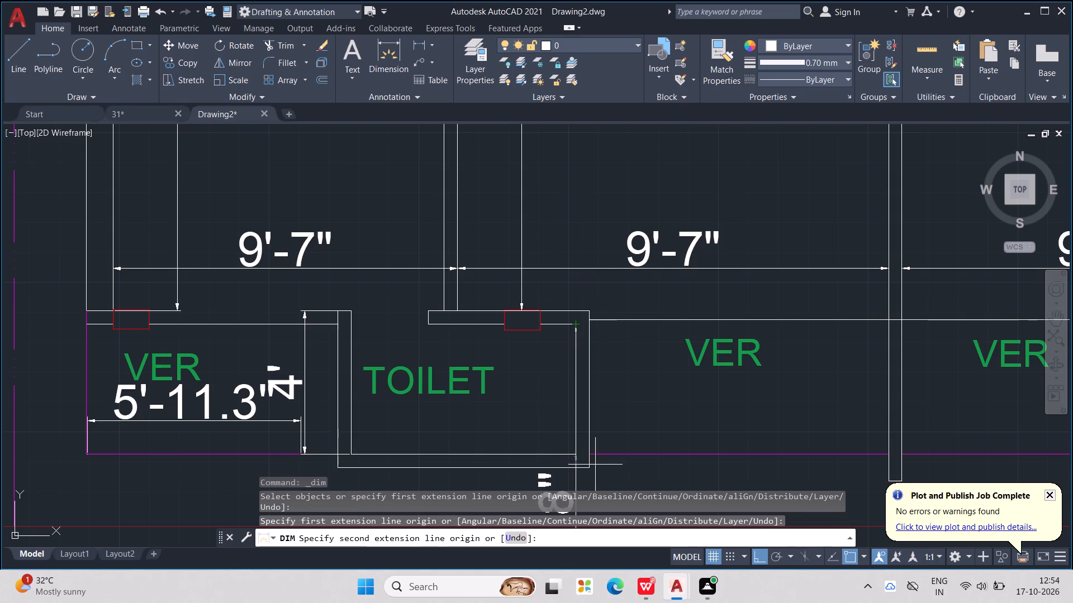
pyautogui.scroll(-2, 581, 445)
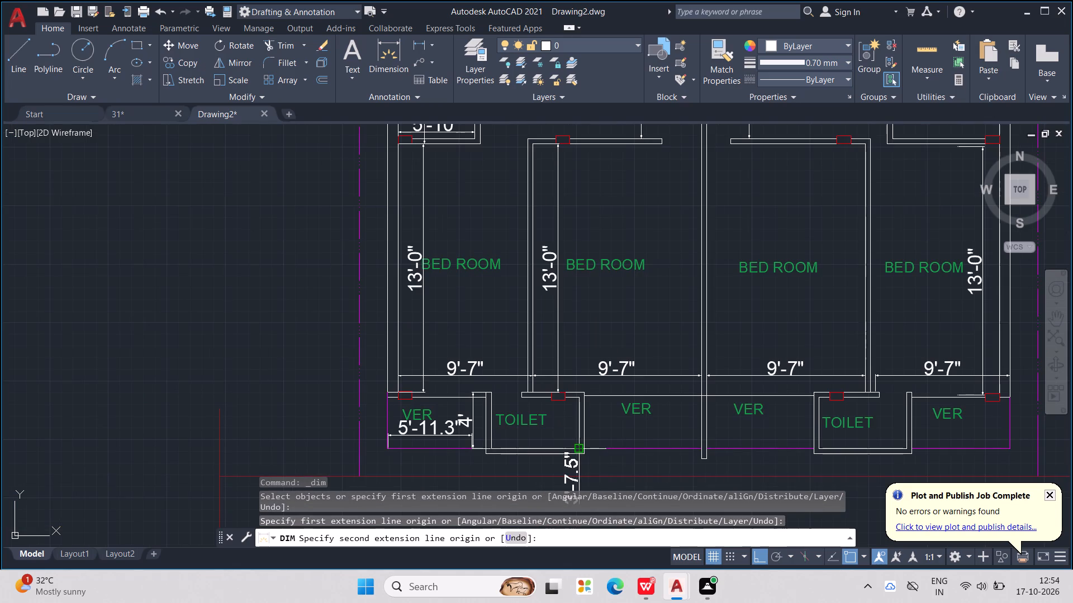
pyautogui.scroll(-1, 575, 447)
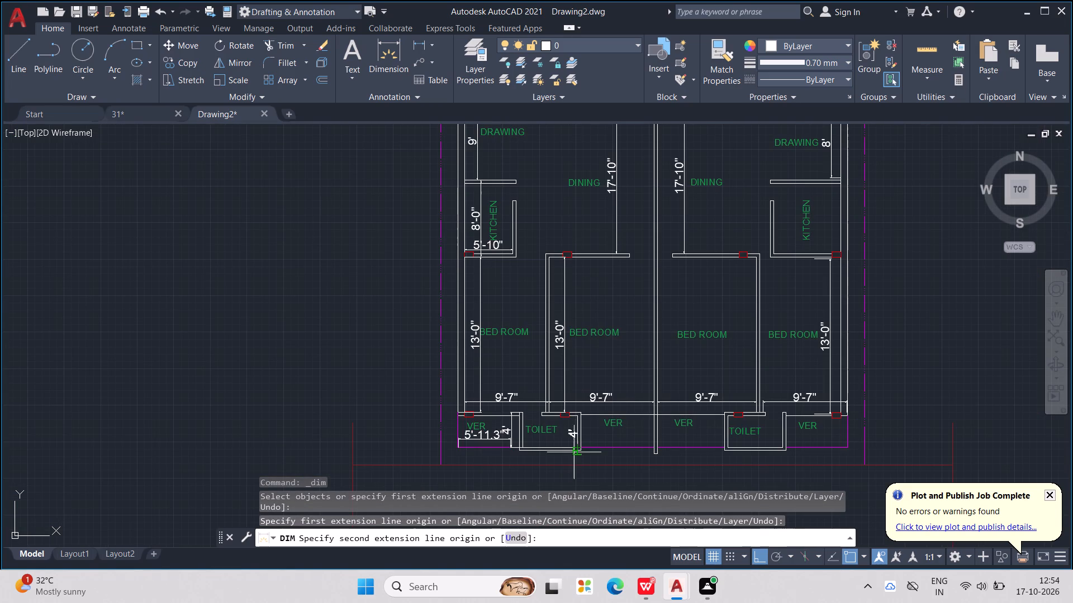
pyautogui.click(573, 453)
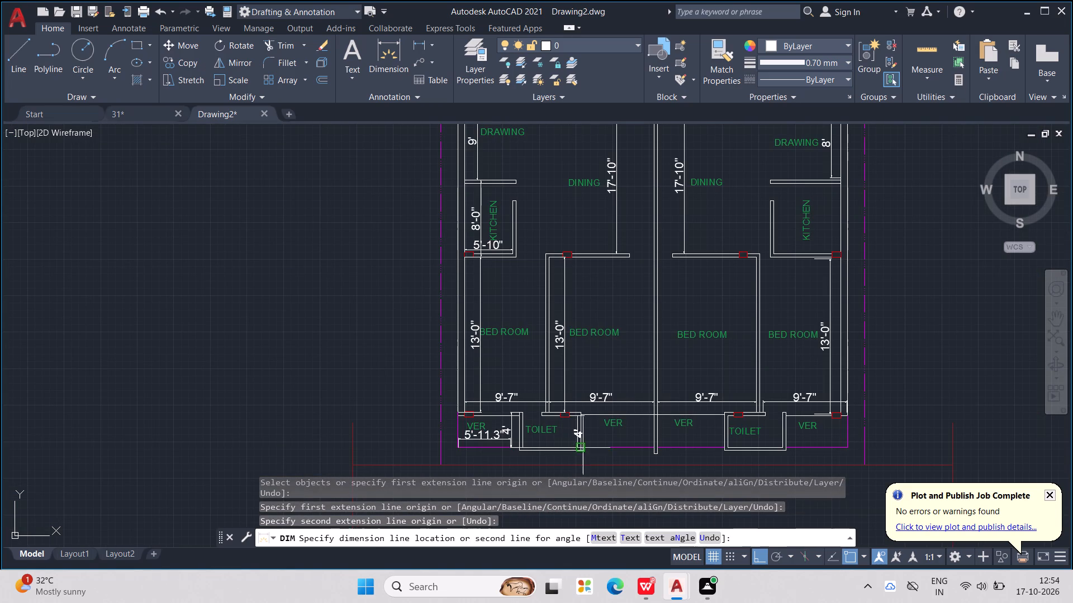
pyautogui.click(571, 445)
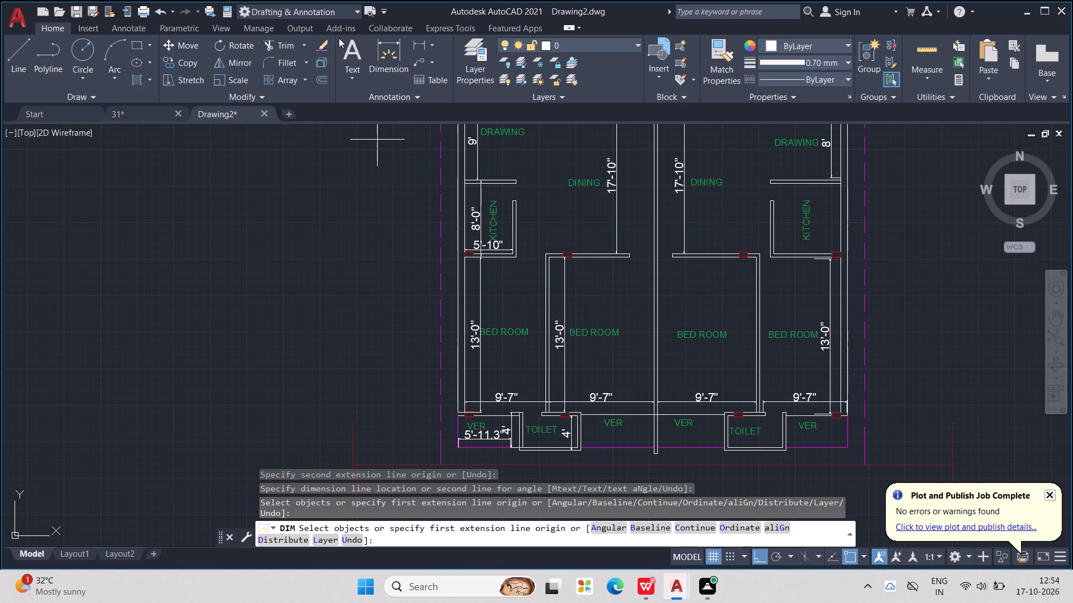
# Add a vertical dimension across the left unit's inner veranda, placed between the toilet's outer wall and the VER label.
pyautogui.click(381, 47)
pyautogui.moveTo(628, 432); pyautogui.dragTo(611, 423, button='middle')
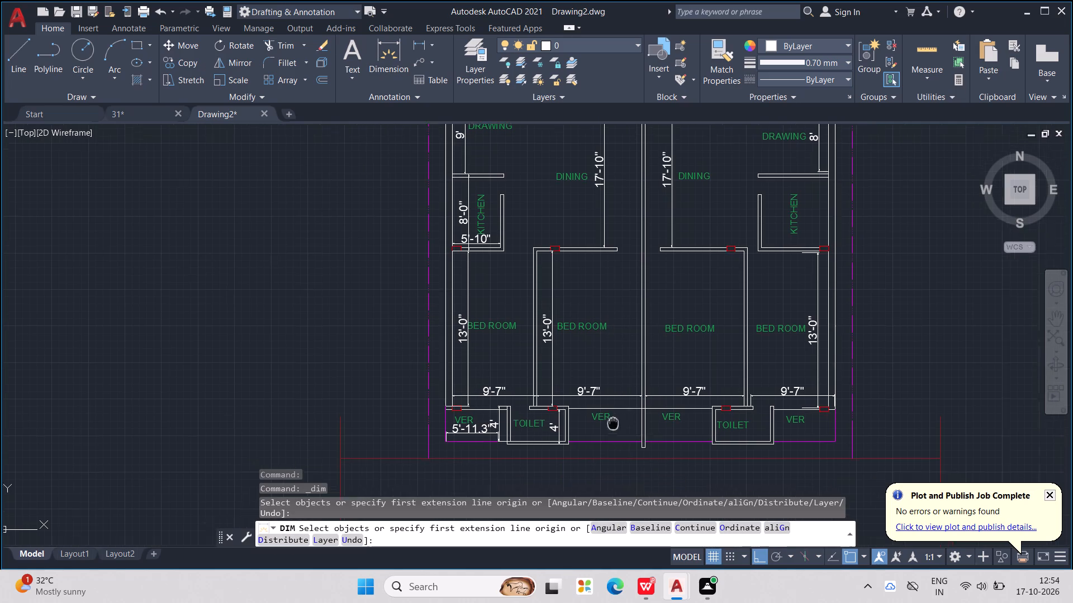
pyautogui.moveTo(611, 423); pyautogui.dragTo(490, 351, button='middle')
pyautogui.scroll(1, 489, 351)
pyautogui.moveTo(488, 351); pyautogui.dragTo(551, 371, button='middle')
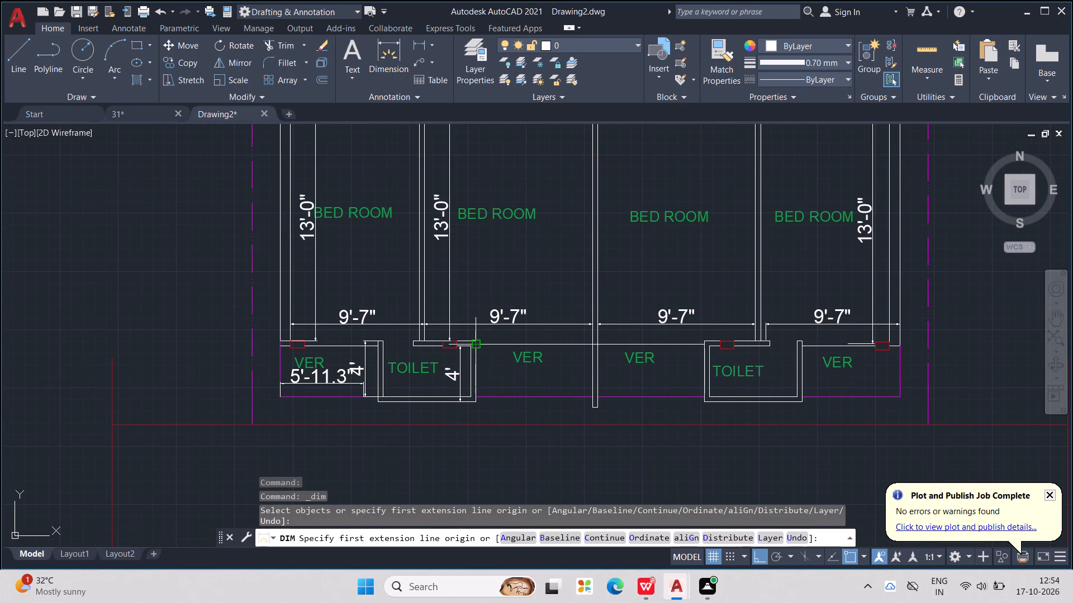
pyautogui.click(477, 344)
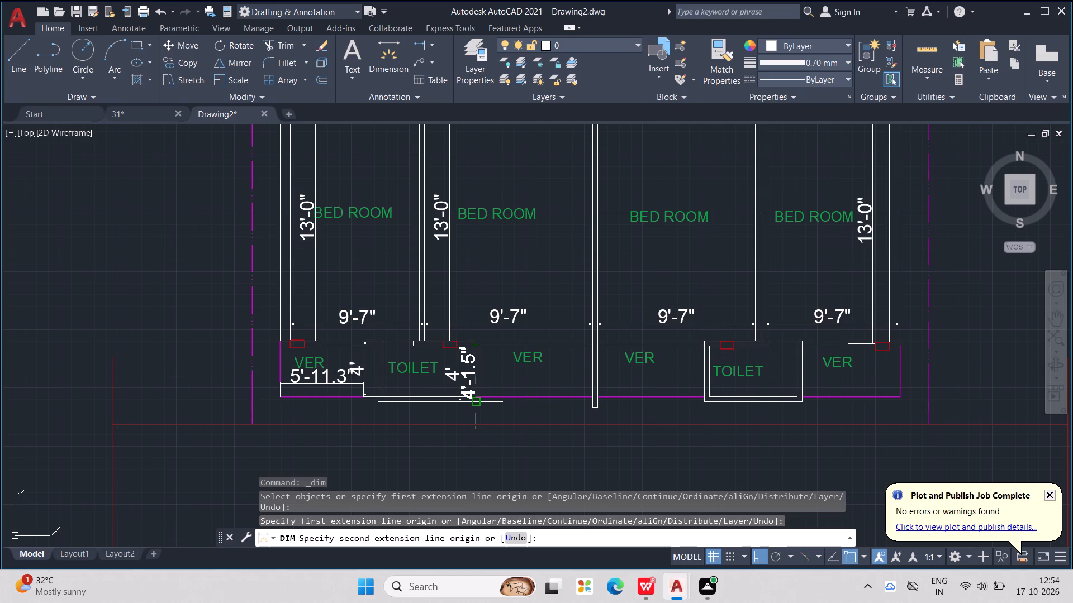
pyautogui.click(473, 398)
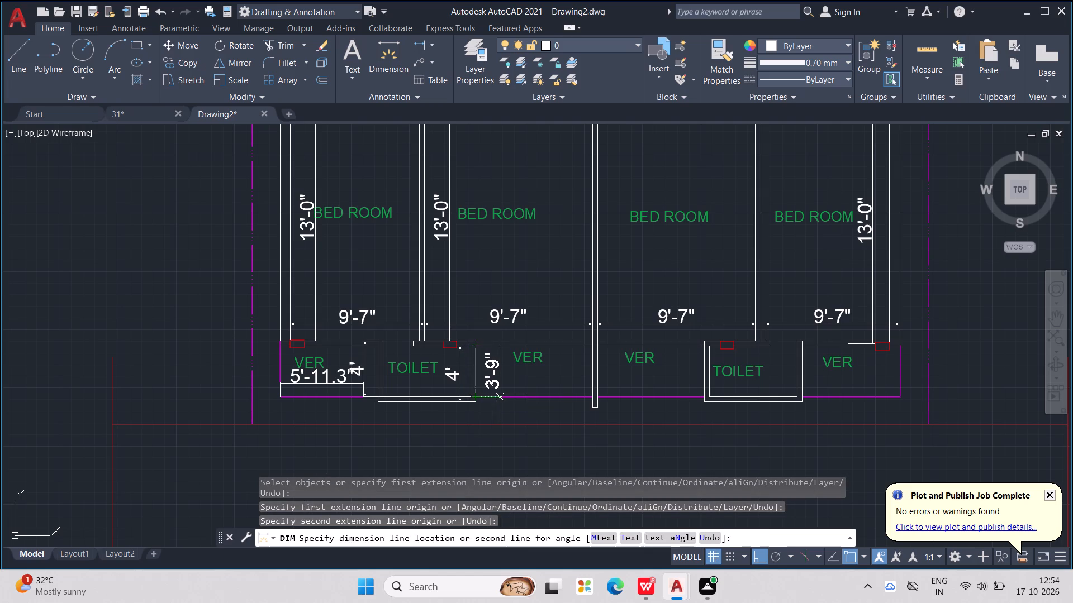
pyautogui.click(500, 394)
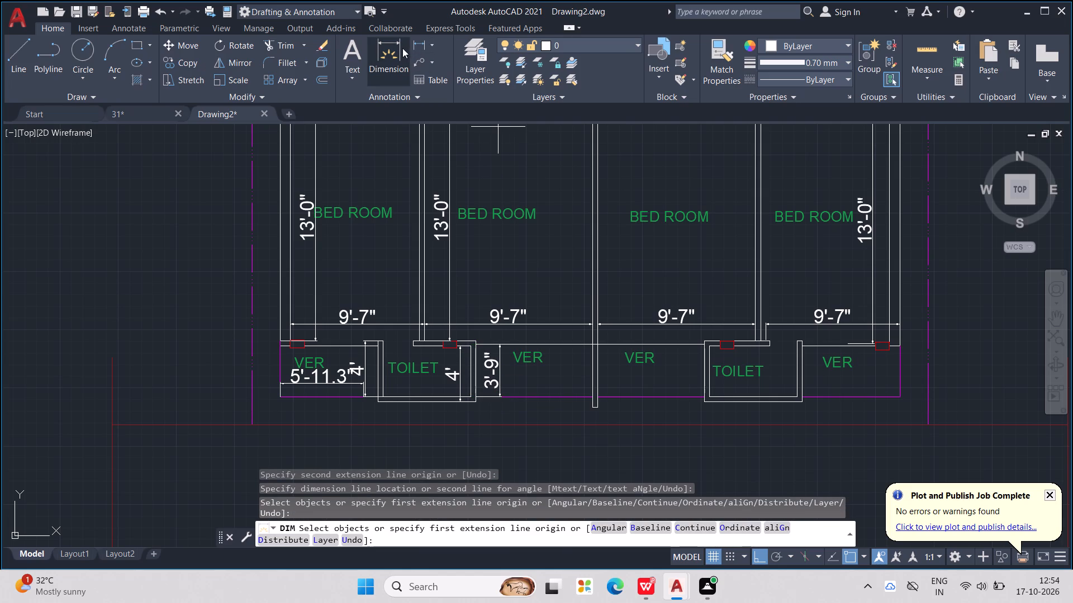
# Add a vertical dimension across the right unit's inner veranda, placed between the central wall and the VER label.
pyautogui.click(401, 48)
pyautogui.moveTo(651, 360); pyautogui.dragTo(532, 382, button='middle')
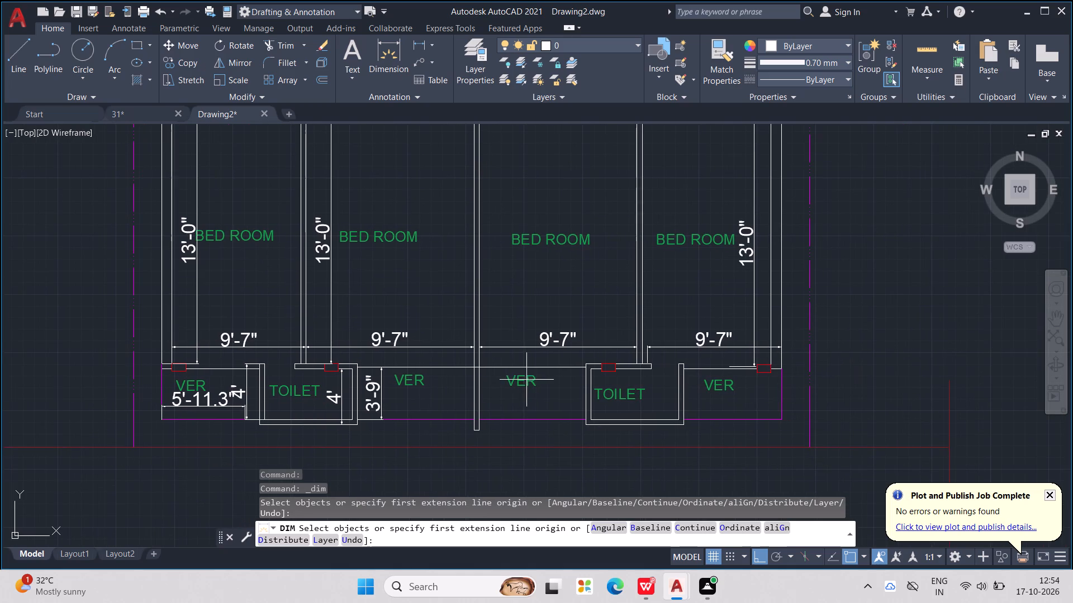
pyautogui.click(482, 418)
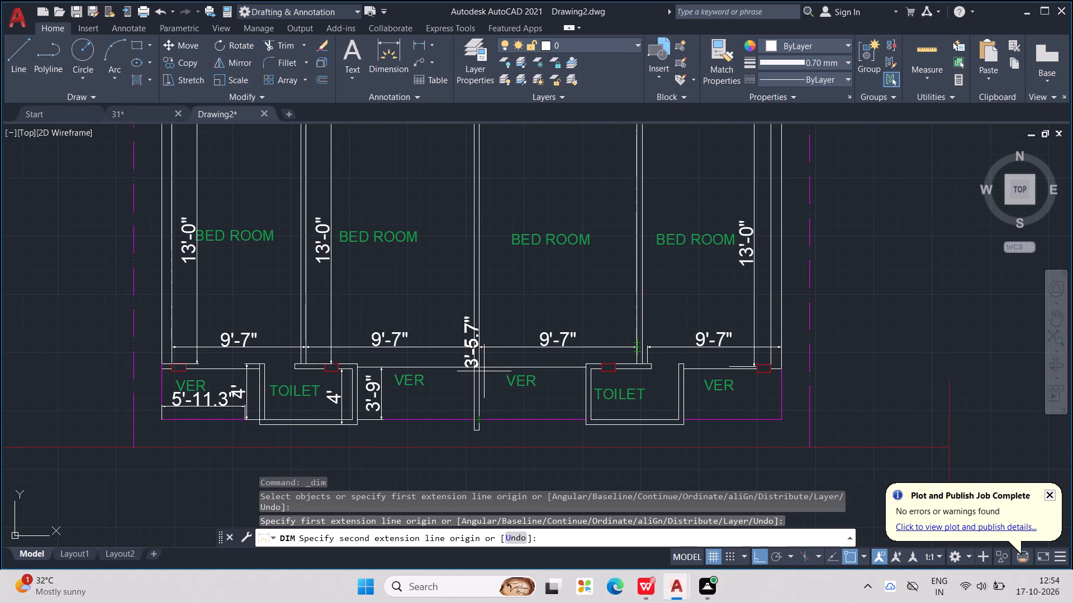
pyautogui.scroll(1, 476, 376)
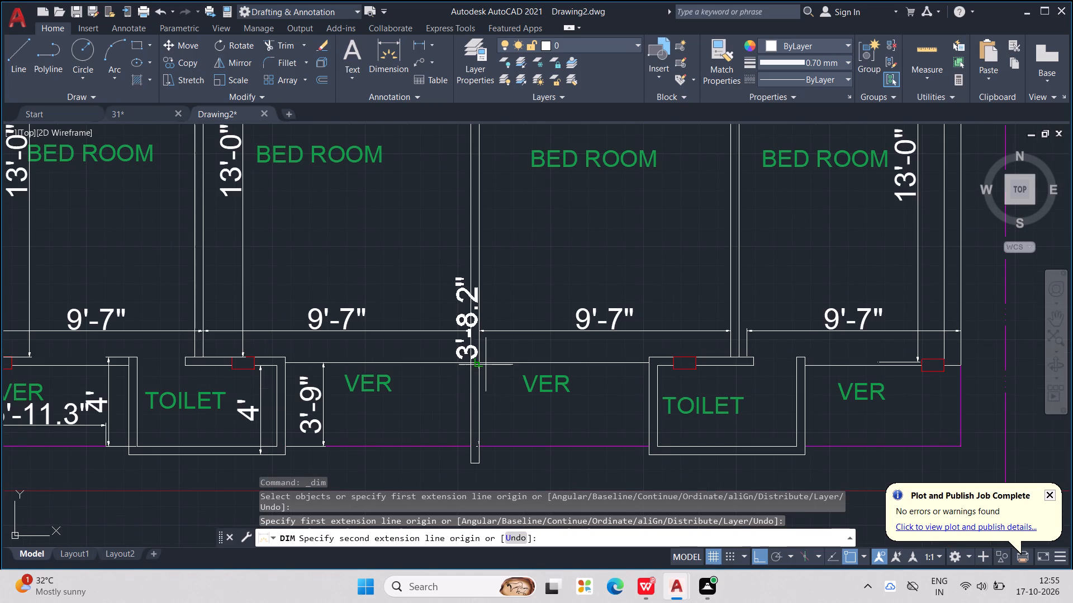
pyautogui.click(482, 362)
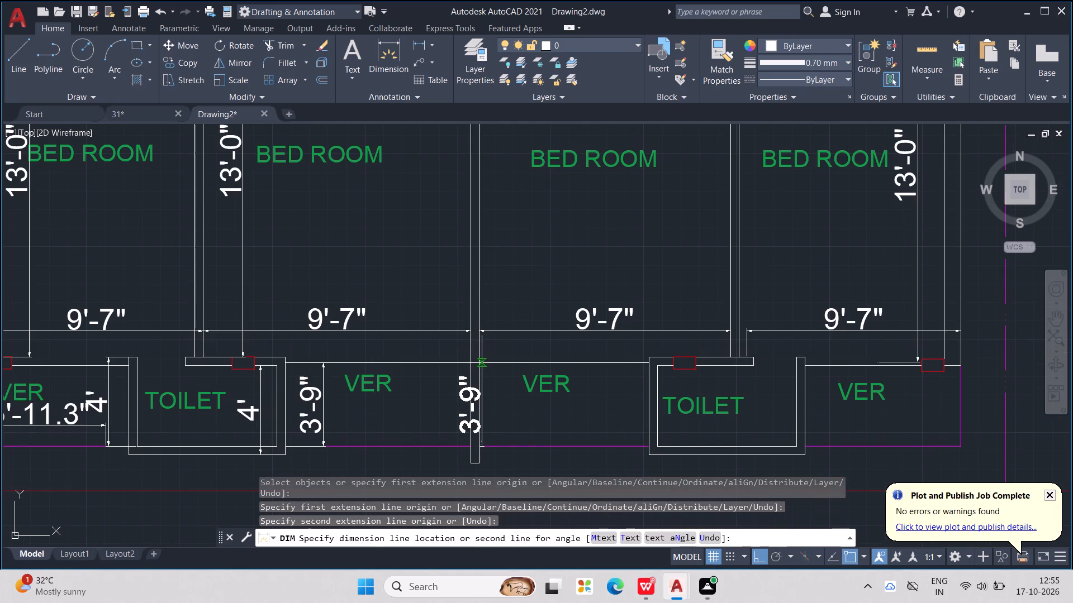
pyautogui.click(510, 398)
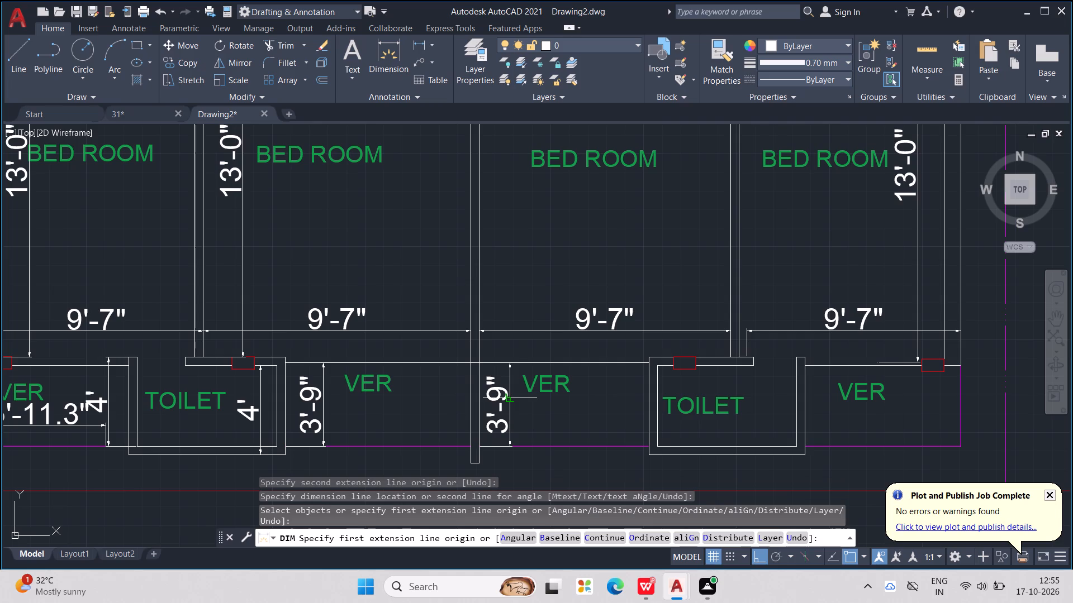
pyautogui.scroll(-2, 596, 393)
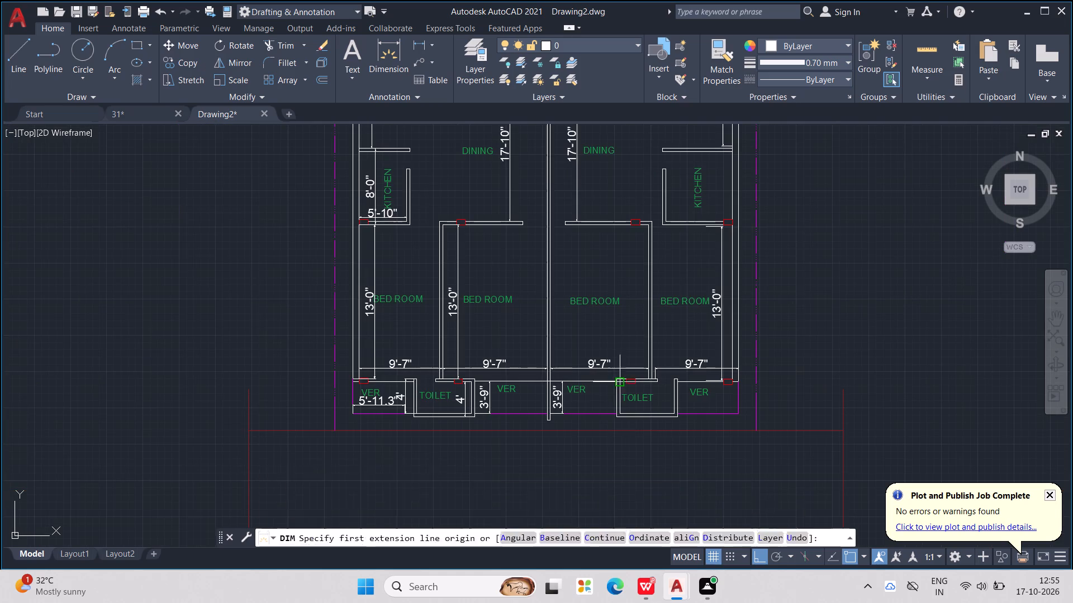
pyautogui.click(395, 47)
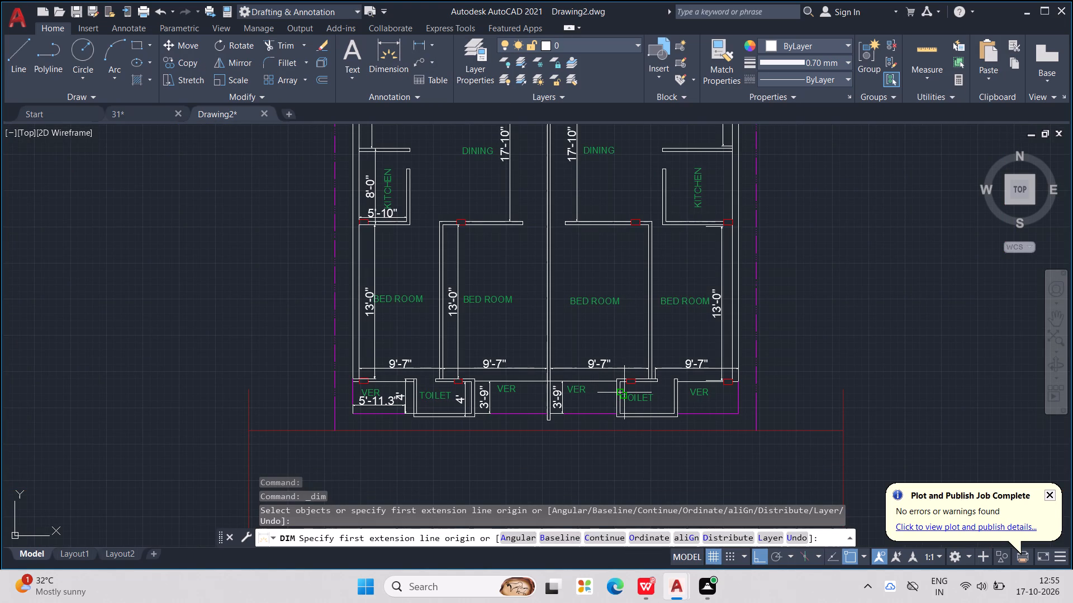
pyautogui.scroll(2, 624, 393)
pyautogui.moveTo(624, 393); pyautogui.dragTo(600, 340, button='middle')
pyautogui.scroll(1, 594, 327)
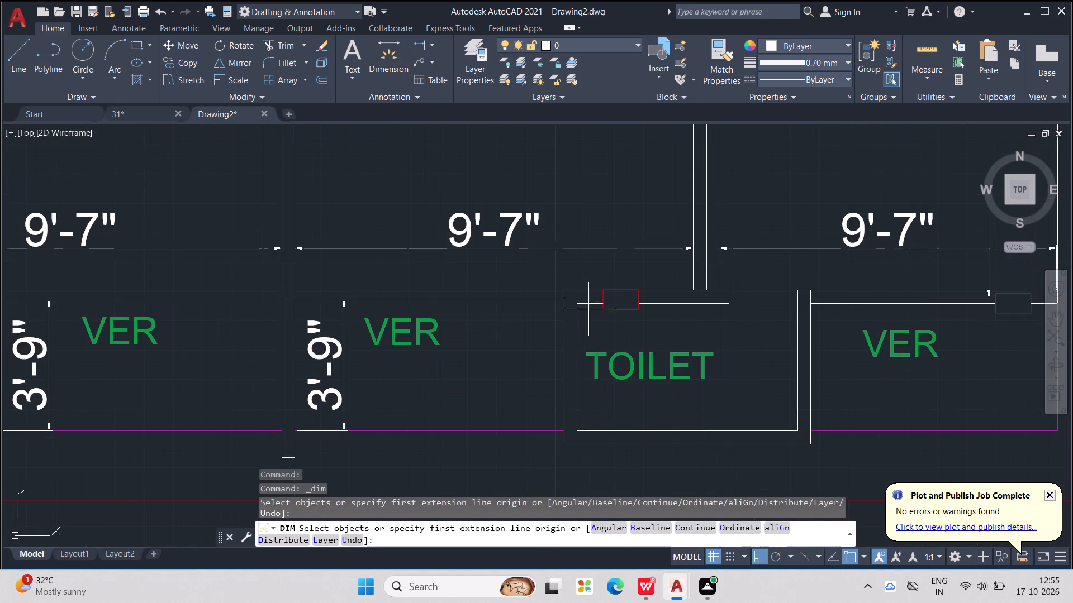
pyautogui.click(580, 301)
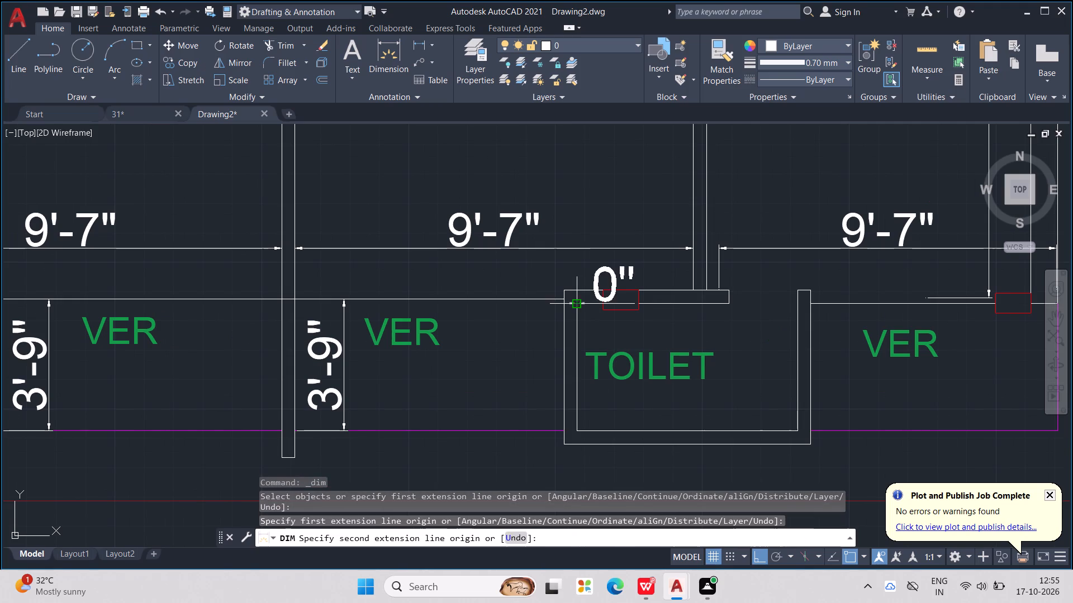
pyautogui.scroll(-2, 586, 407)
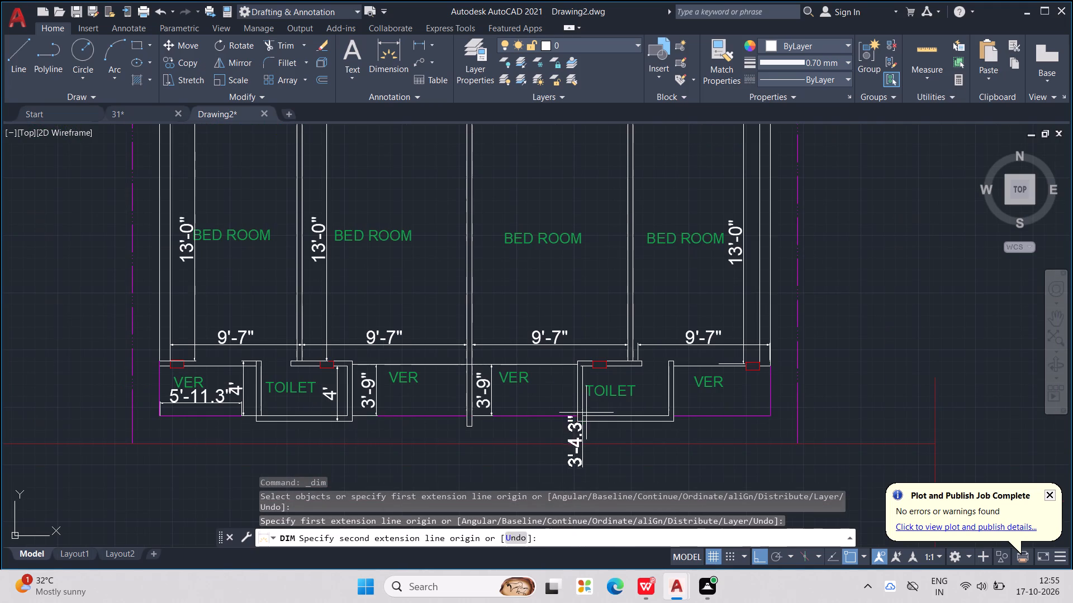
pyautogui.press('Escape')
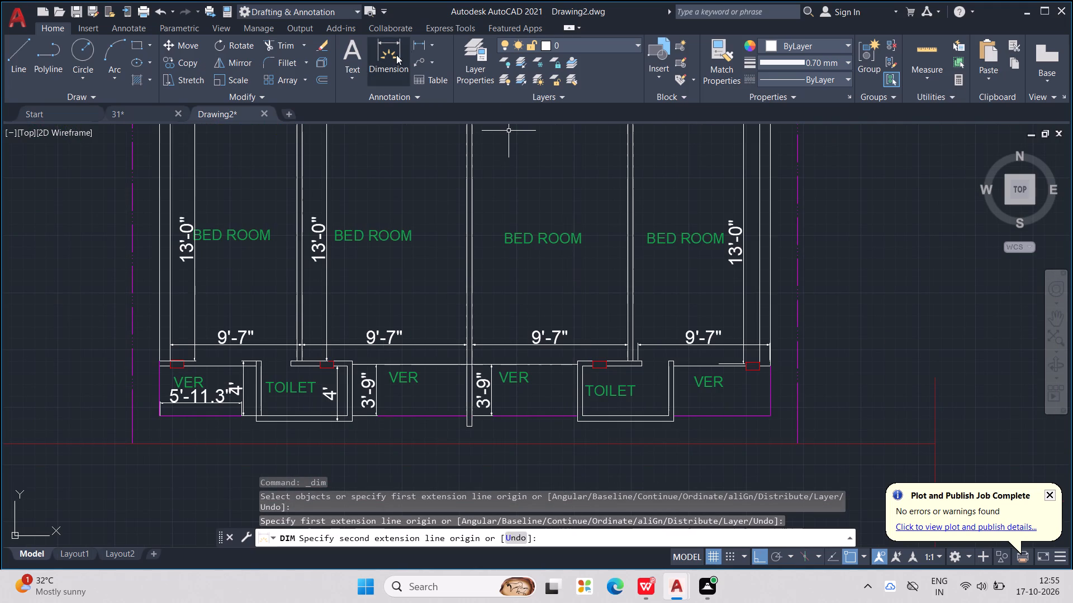
# Add a vertical dimension in the right unit's veranda-side toilet, from its upper outer corner to the lower inner corner, placed across the TOILET label.
pyautogui.click(394, 51)
pyautogui.scroll(2, 592, 341)
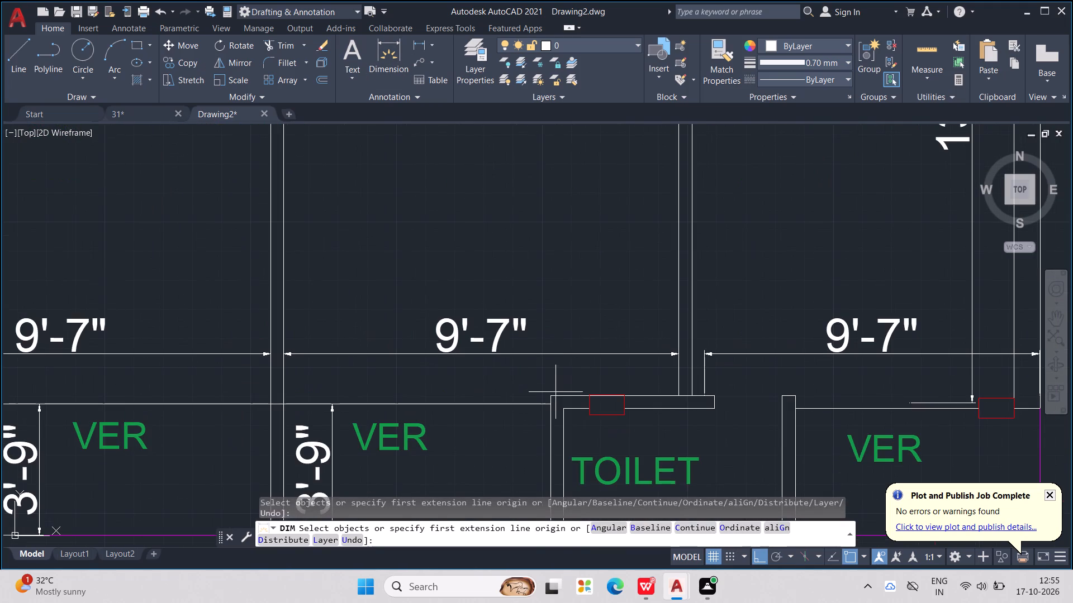
pyautogui.click(556, 393)
pyautogui.scroll(-3, 552, 387)
pyautogui.scroll(2, 553, 411)
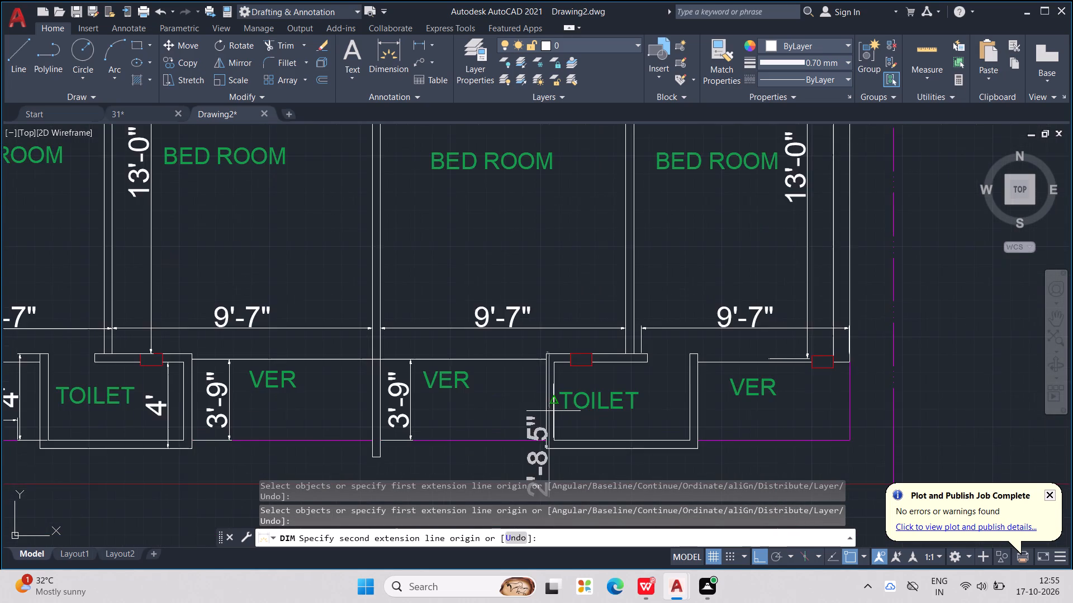
pyautogui.scroll(-1, 553, 410)
pyautogui.moveTo(553, 410); pyautogui.dragTo(549, 356, button='middle')
pyautogui.scroll(2, 543, 384)
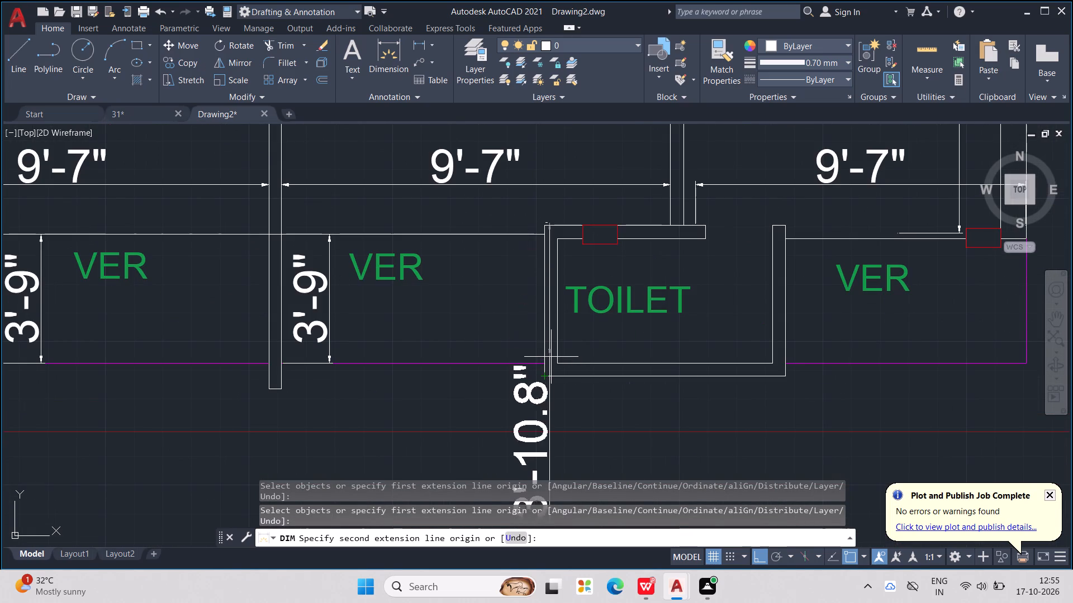
pyautogui.scroll(-2, 550, 352)
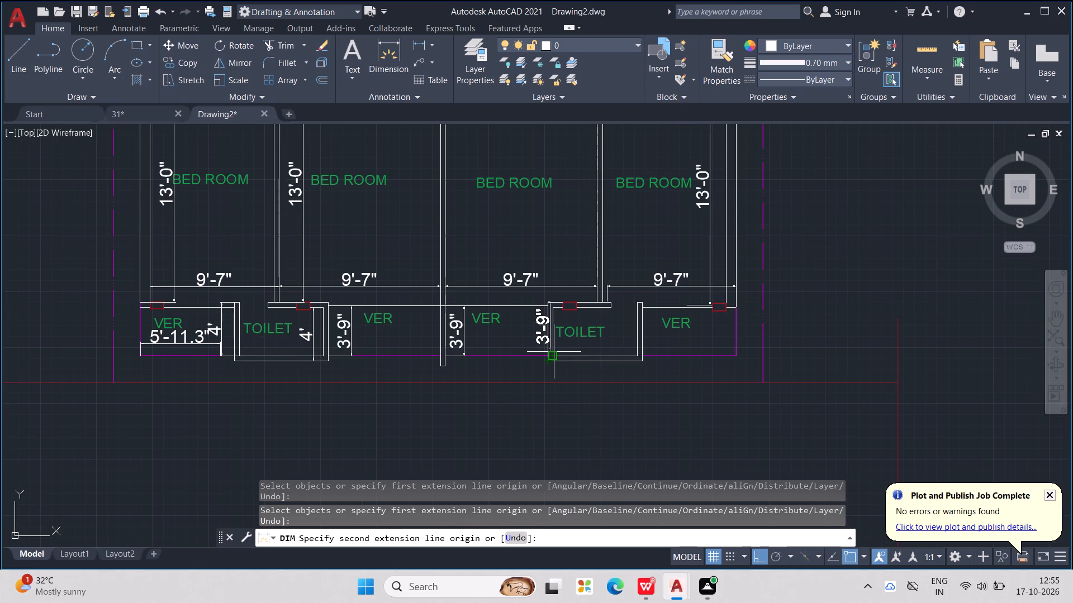
pyautogui.scroll(1, 554, 352)
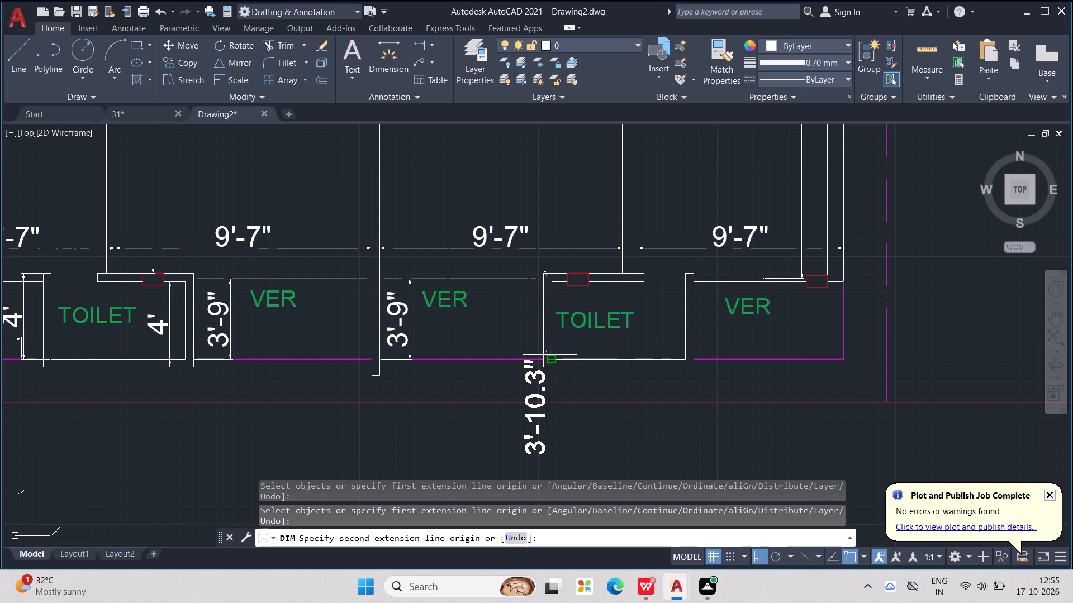
pyautogui.click(549, 352)
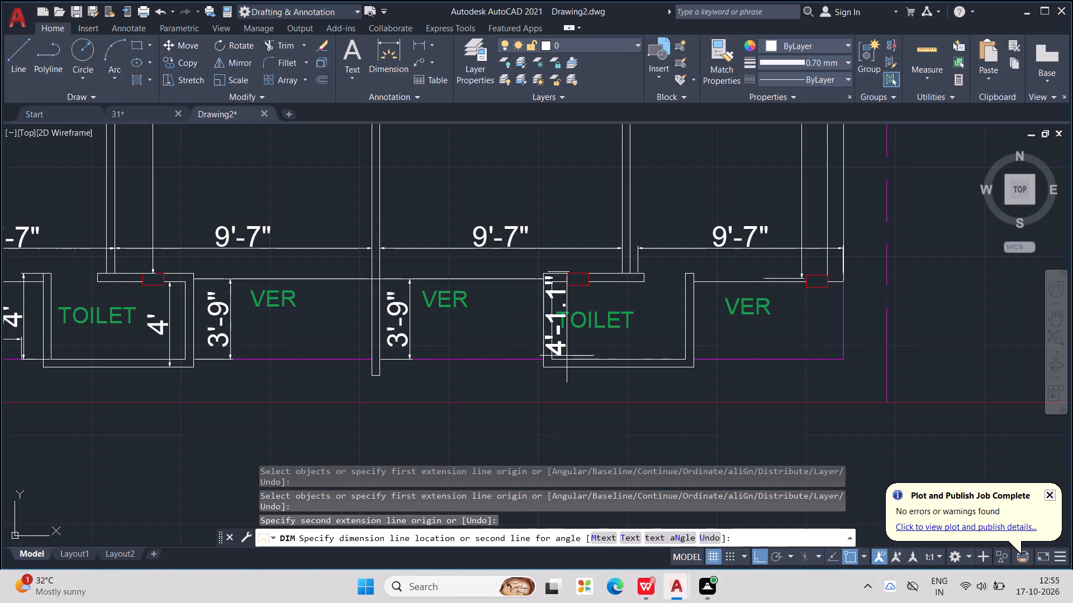
pyautogui.click(585, 356)
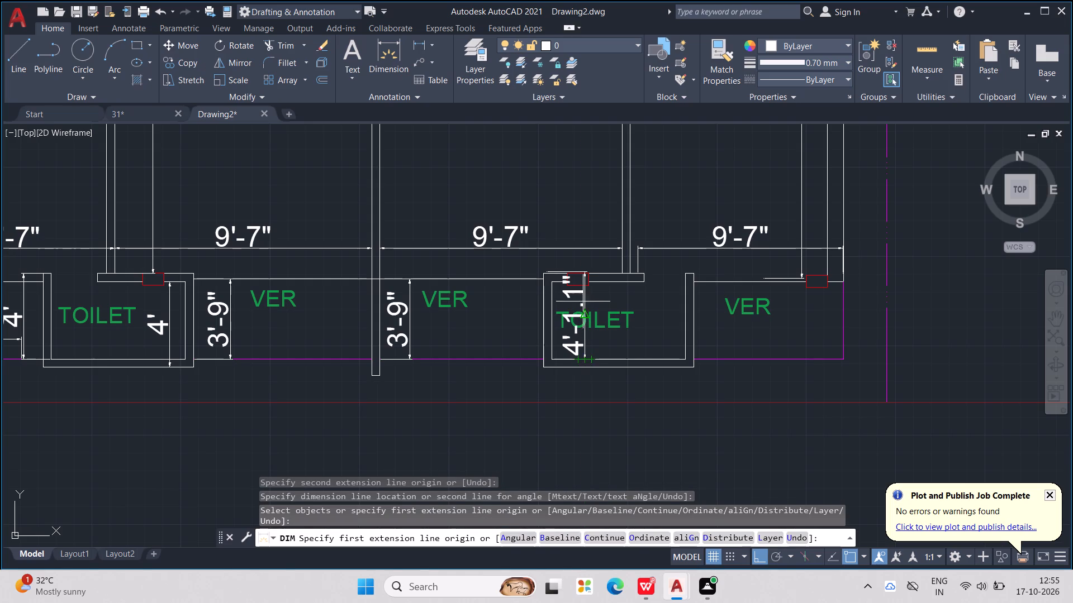
pyautogui.press('Escape')
pyautogui.press('Escape')
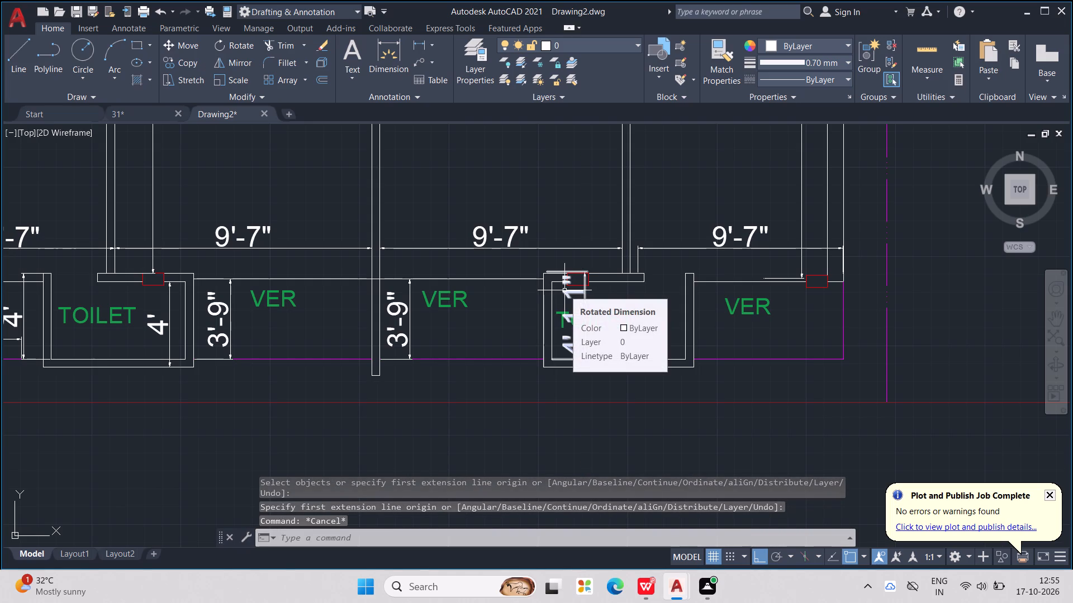
pyautogui.press('Escape')
pyautogui.press('Escape')
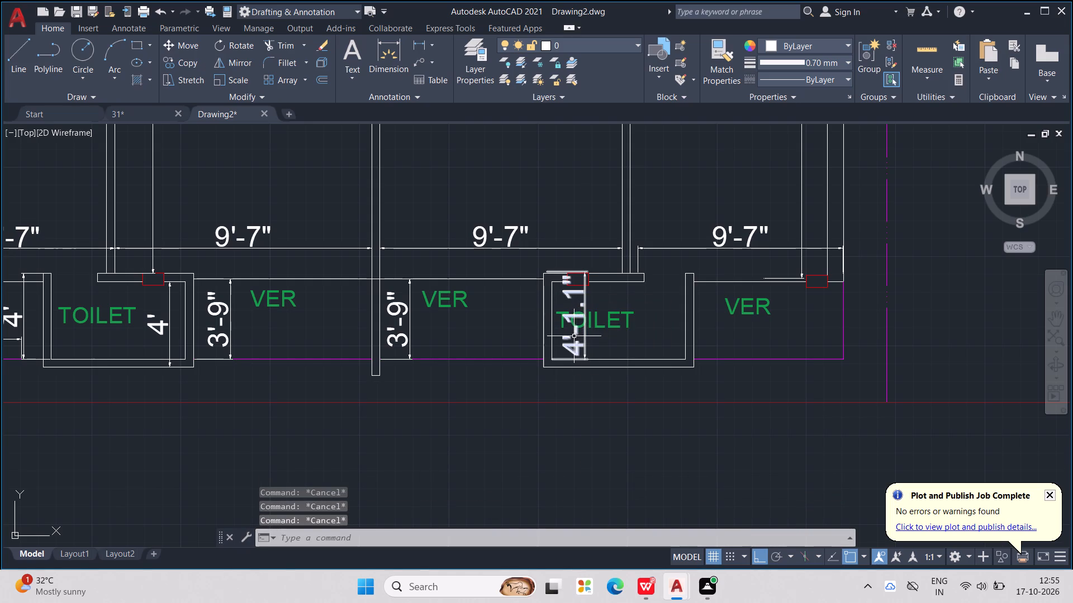
pyautogui.press('Escape')
# Override the text of the vertical dimension in the right unit's veranda-side toilet with 4'.
pyautogui.doubleClick(574, 342)
pyautogui.press('Escape')
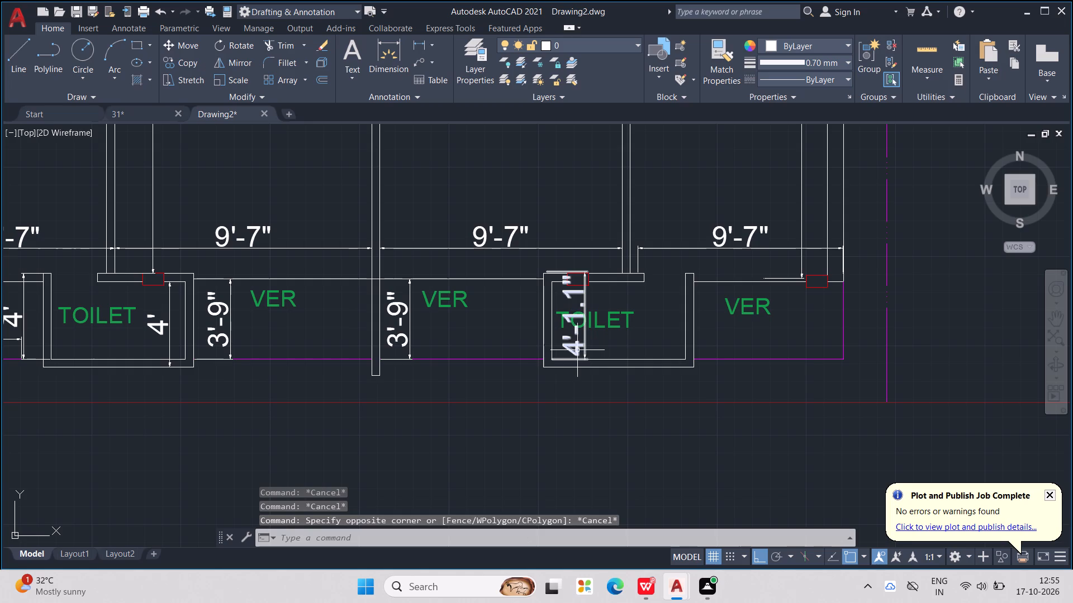
pyautogui.doubleClick(577, 349)
pyautogui.press('Right')
pyautogui.press('Right')
pyautogui.press('Right')
pyautogui.press('Right')
pyautogui.press('Right')
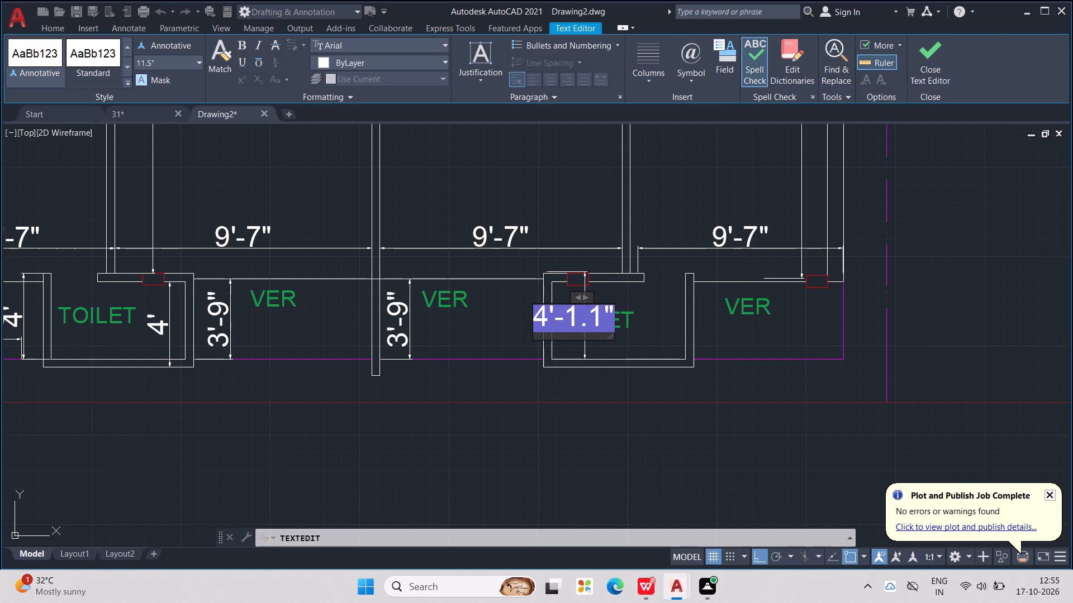
pyautogui.press('BackSpace')
pyautogui.press('4')
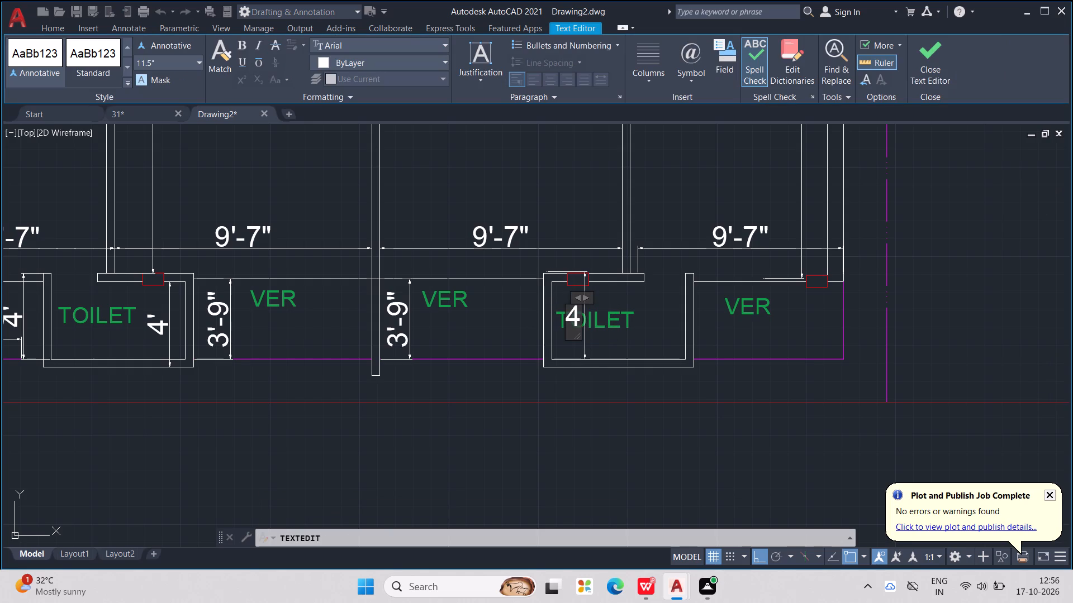
pyautogui.press("'")
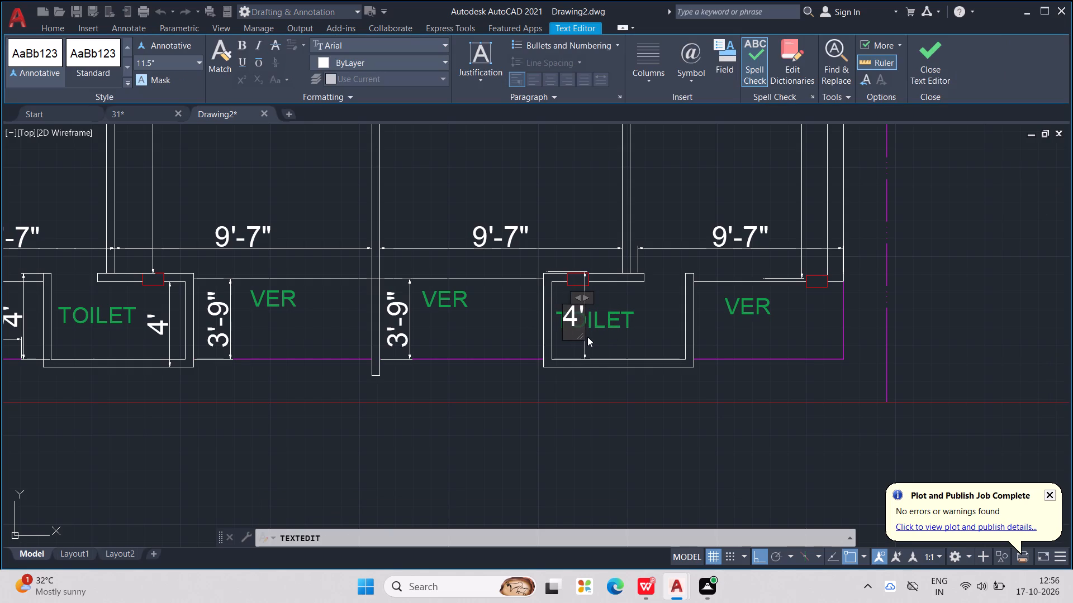
pyautogui.click(536, 402)
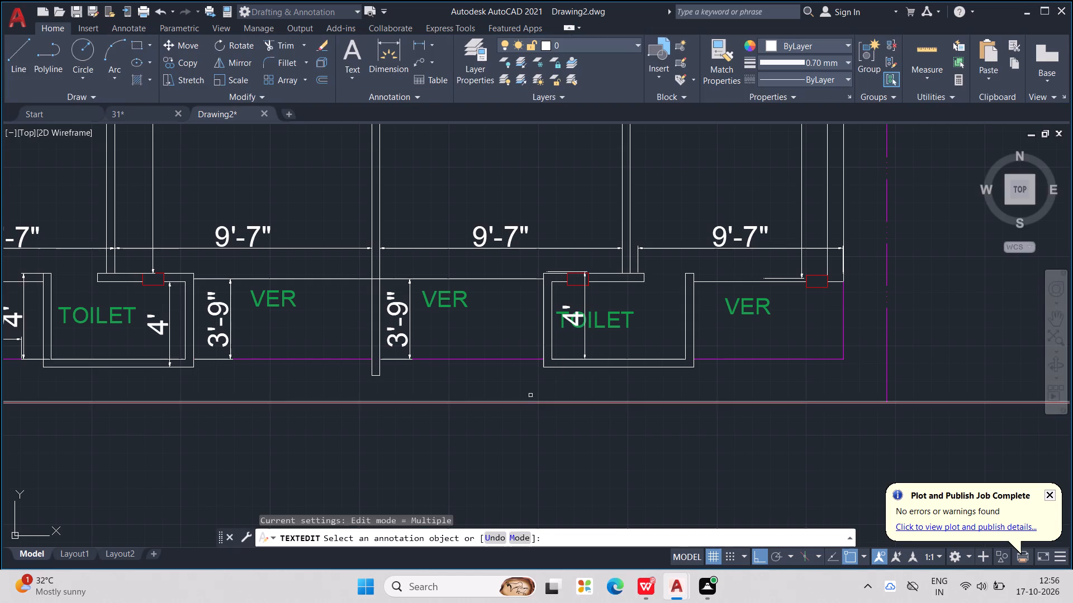
# Override the text of the vertical dimension across the right unit's inner veranda with 4'.
pyautogui.doubleClick(406, 338)
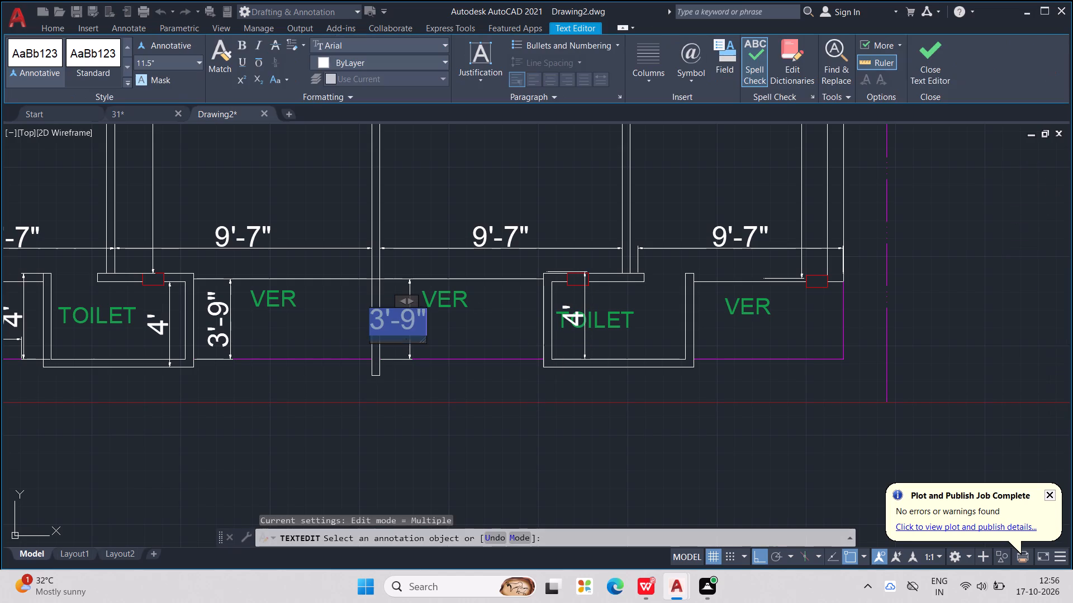
pyautogui.click(413, 324)
pyautogui.click(421, 320)
pyautogui.press('BackSpace')
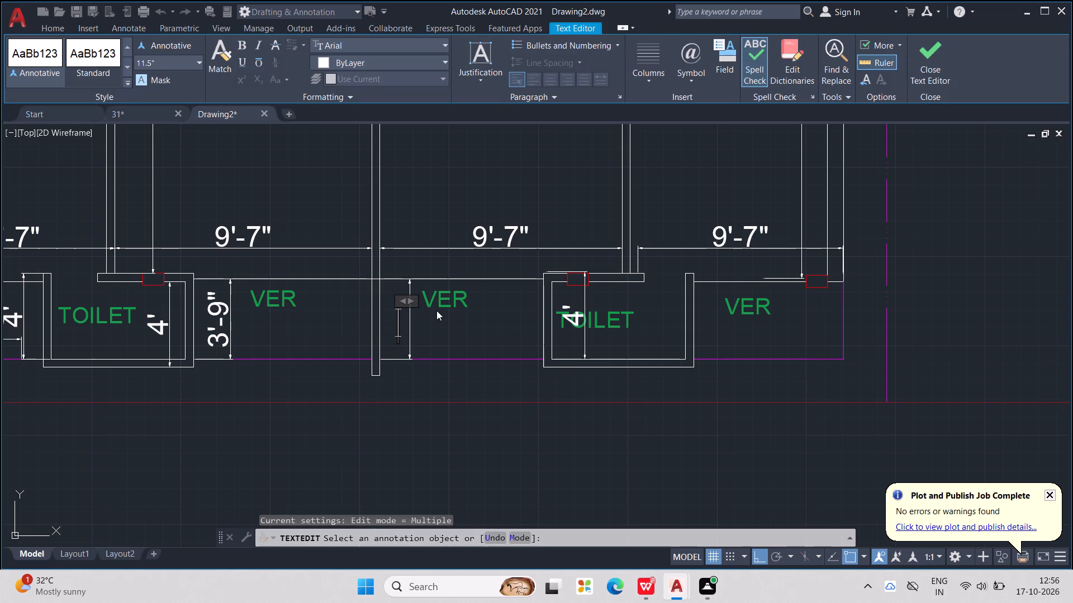
pyautogui.write("4'")
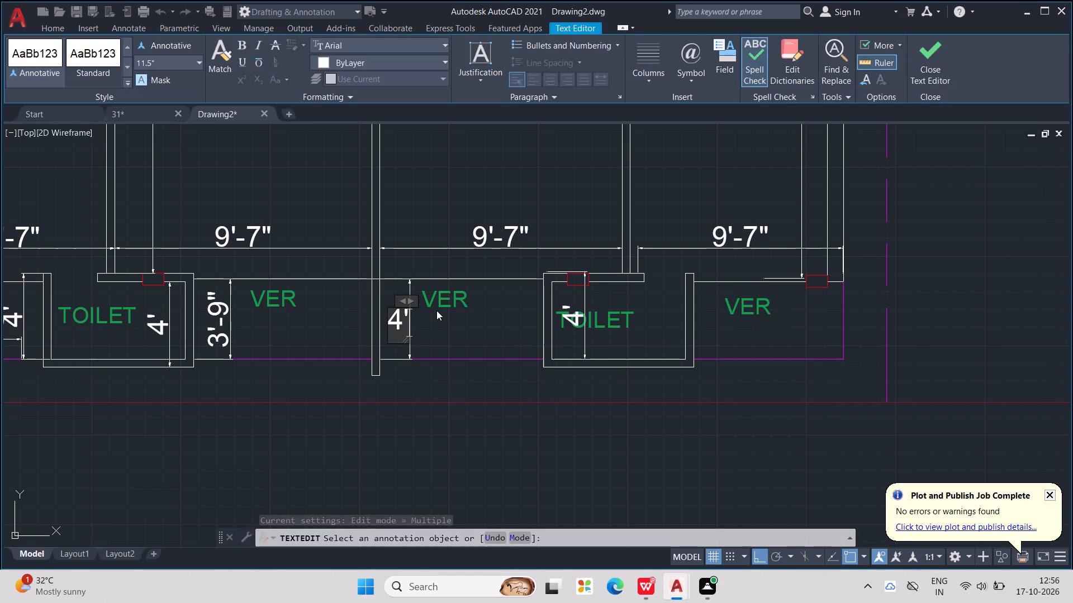
pyautogui.click(492, 456)
# Override the text of the vertical dimension across the left unit's inner veranda with 4'.
pyautogui.scroll(-1, 492, 444)
pyautogui.moveTo(492, 444); pyautogui.dragTo(666, 424, button='middle')
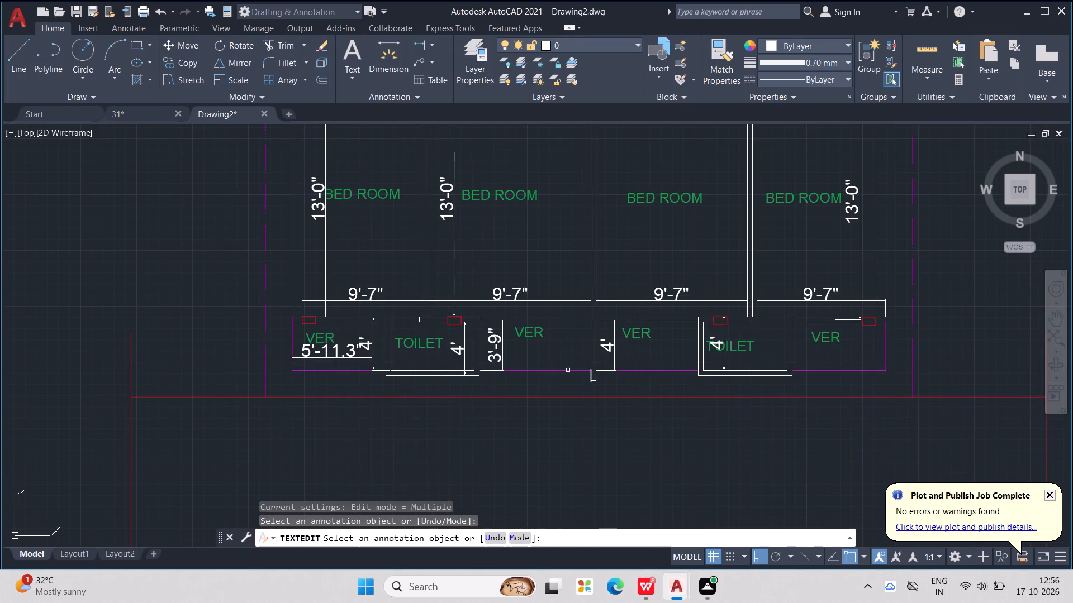
pyautogui.click(494, 341)
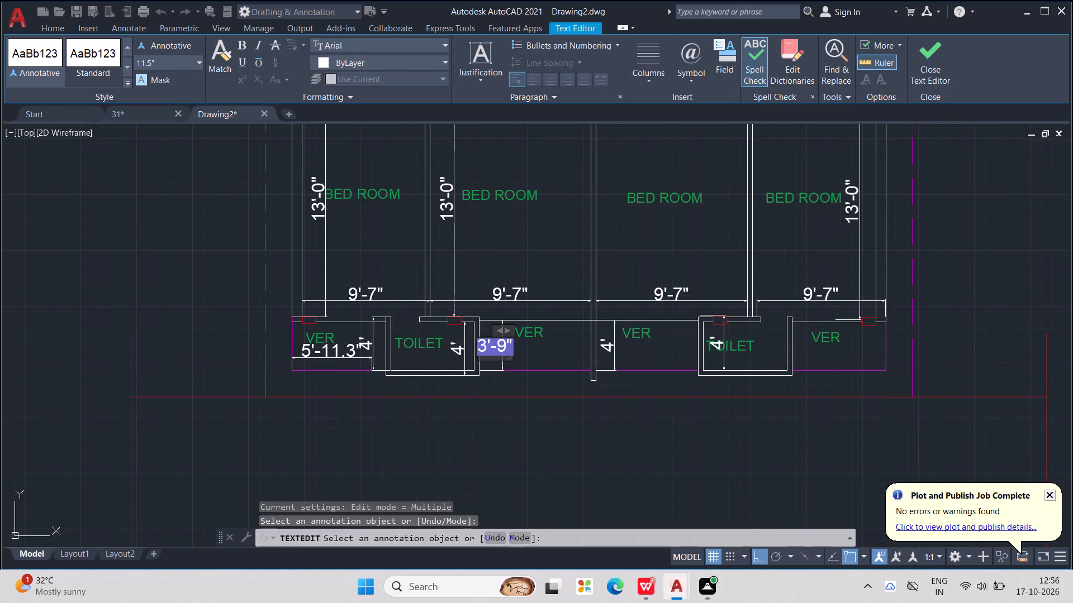
pyautogui.write("4'")
pyautogui.press('Right')
pyautogui.press('Right')
pyautogui.press('Right')
pyautogui.press('Right')
pyautogui.press('Right')
pyautogui.press('Right')
pyautogui.press('Right')
pyautogui.press('Right')
pyautogui.press('Right')
pyautogui.press('Right')
pyautogui.press('Right')
pyautogui.press('Right')
pyautogui.press('Right')
pyautogui.press('Right')
pyautogui.press('Right')
pyautogui.press('Right')
pyautogui.press('Right')
pyautogui.press('Right')
pyautogui.press('Right')
pyautogui.press('BackSpace')
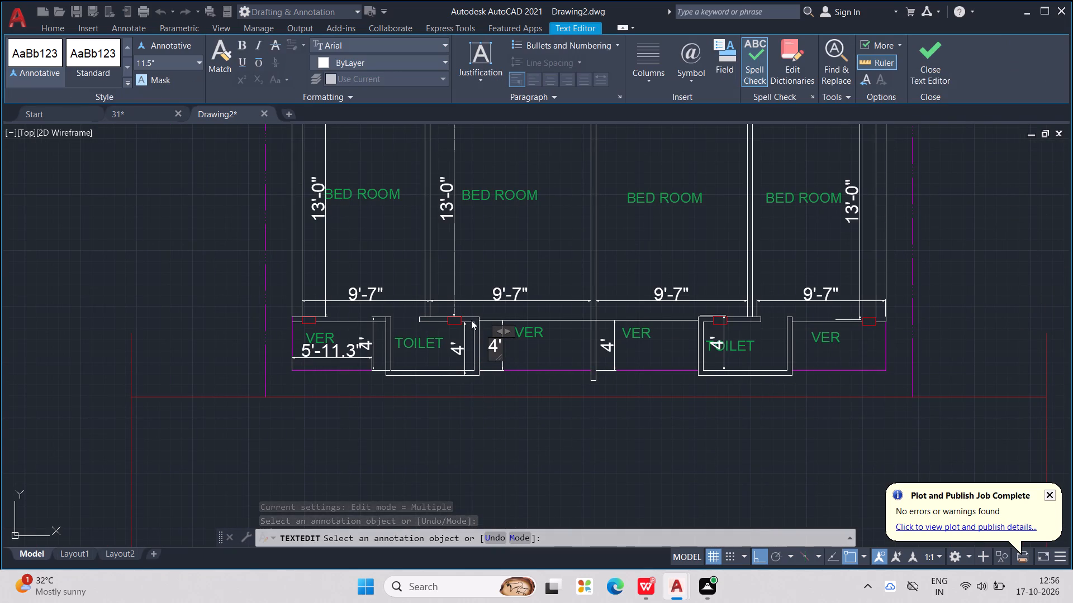
pyautogui.click(553, 459)
# Override the text of the horizontal dimension in the left unit's outer veranda with 6'-3".
pyautogui.moveTo(557, 457); pyautogui.dragTo(601, 463, button='middle')
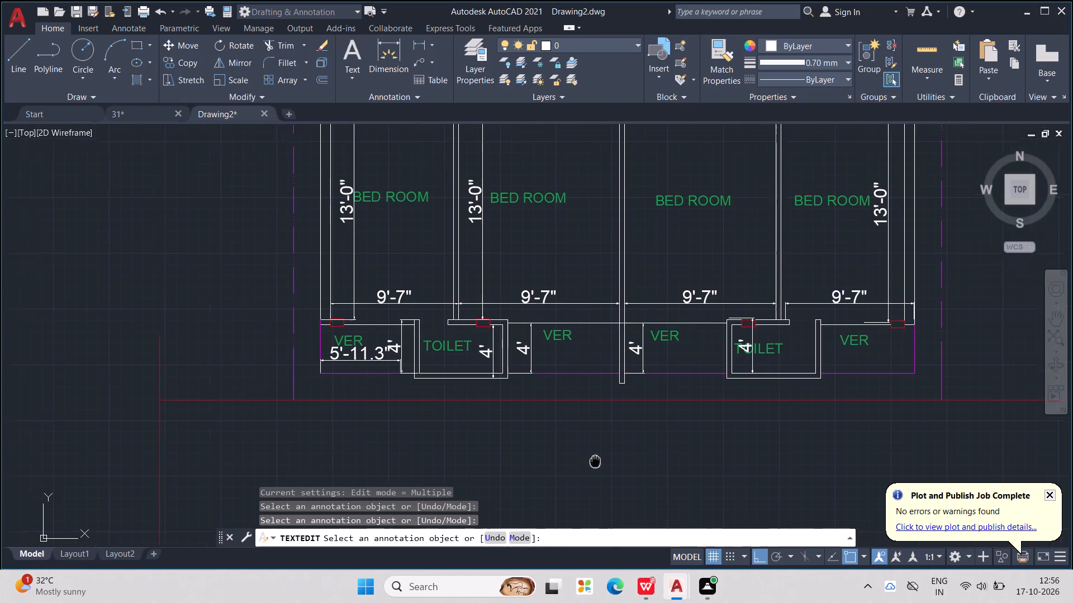
pyautogui.moveTo(601, 463); pyautogui.dragTo(686, 474, button='middle')
pyautogui.doubleClick(469, 373)
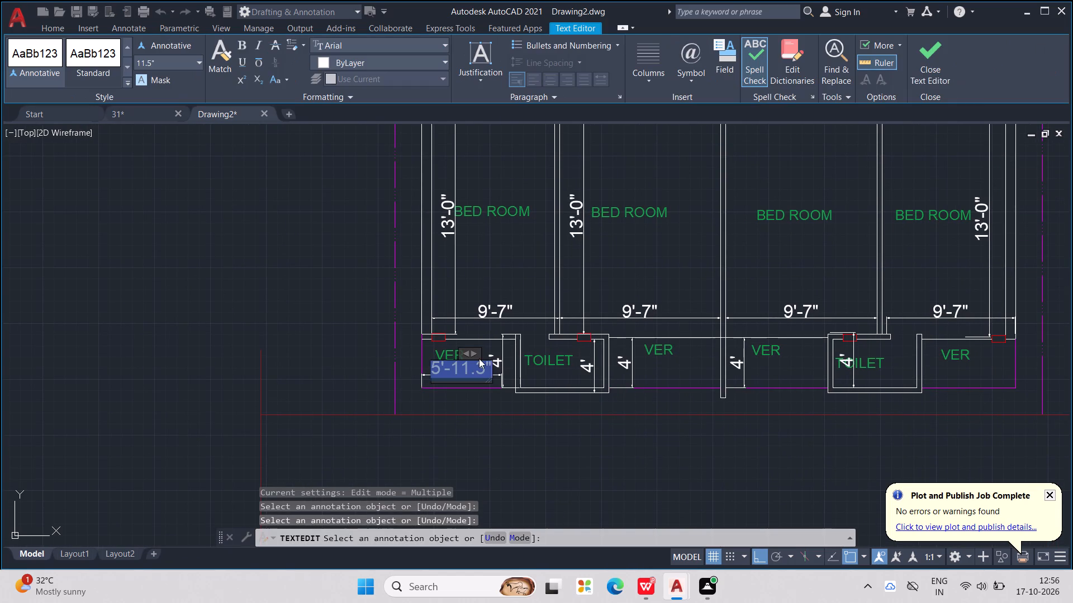
pyautogui.click(479, 368)
pyautogui.press('BackSpace')
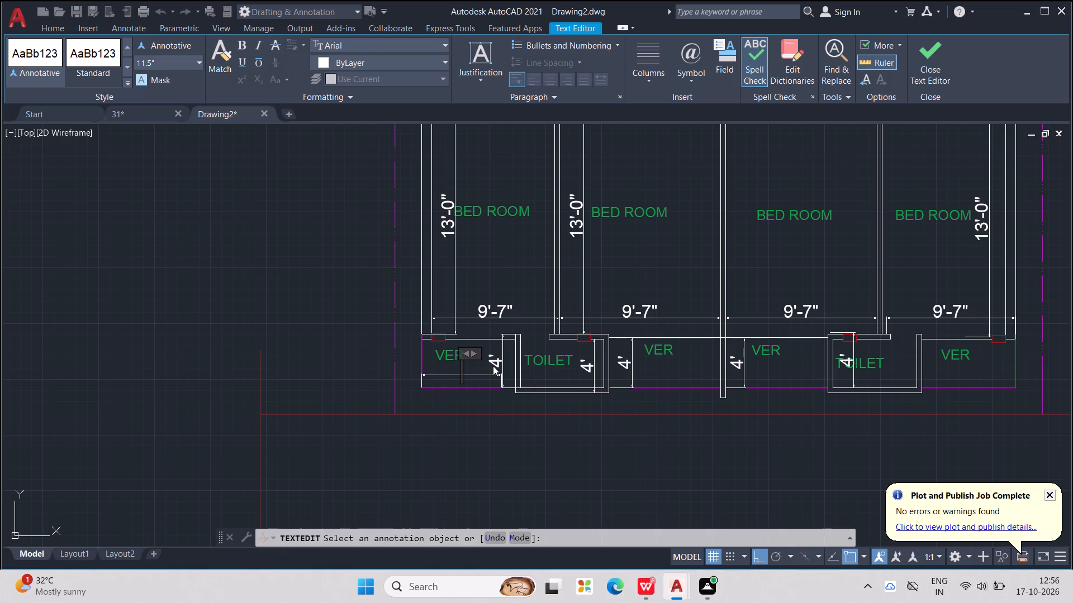
pyautogui.press('6')
pyautogui.press("'")
pyautogui.press('-')
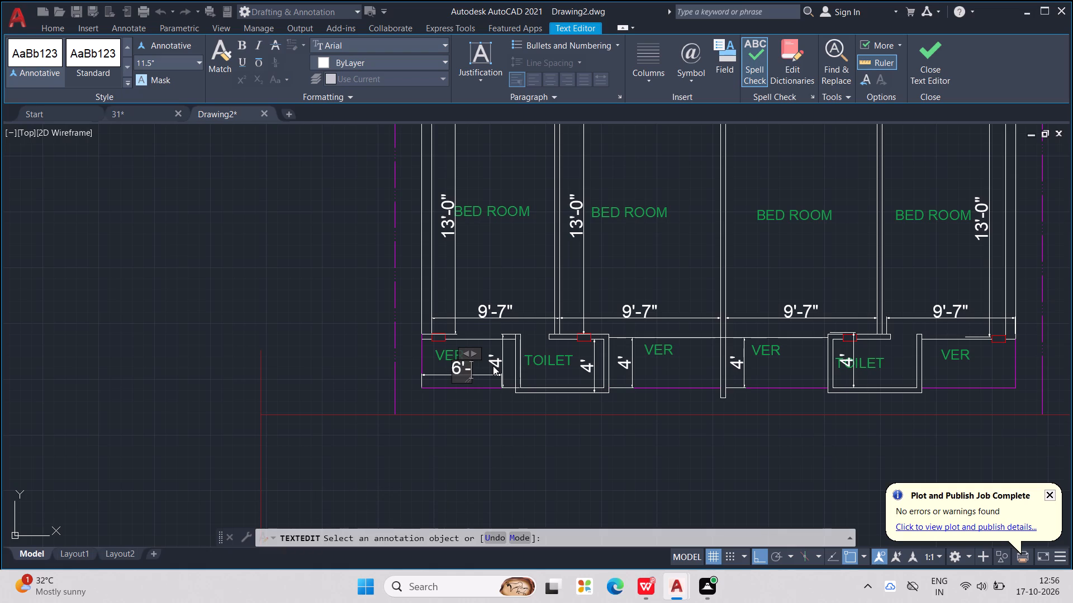
pyautogui.write('3"')
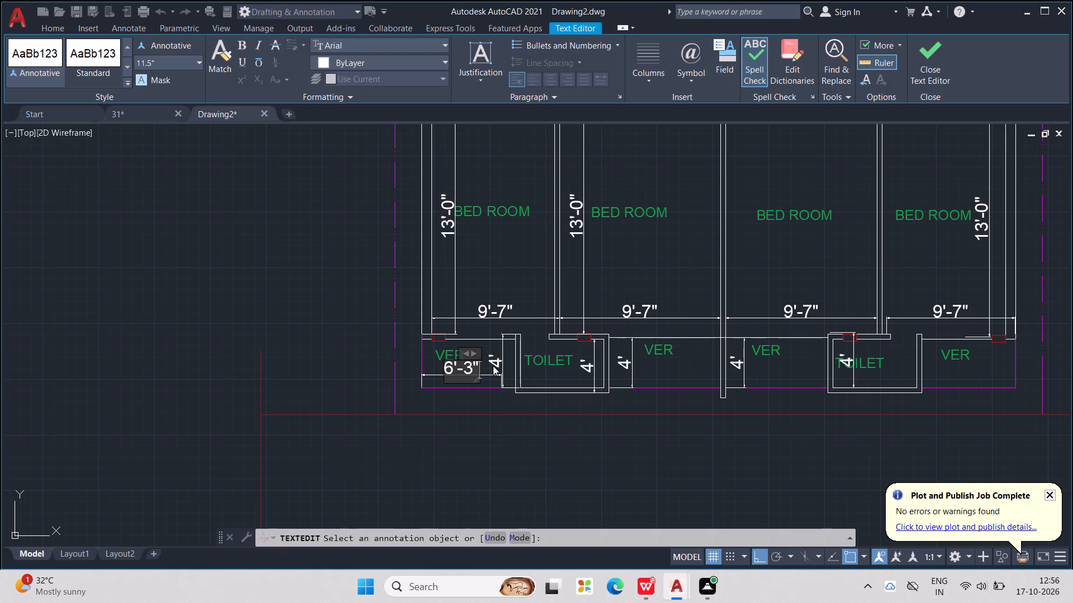
pyautogui.click(519, 259)
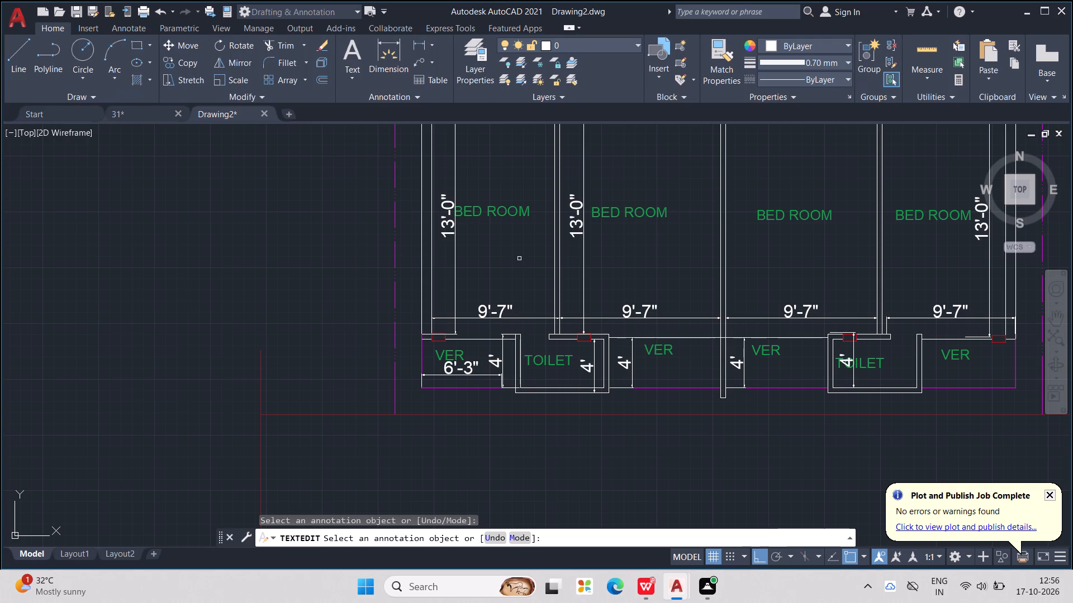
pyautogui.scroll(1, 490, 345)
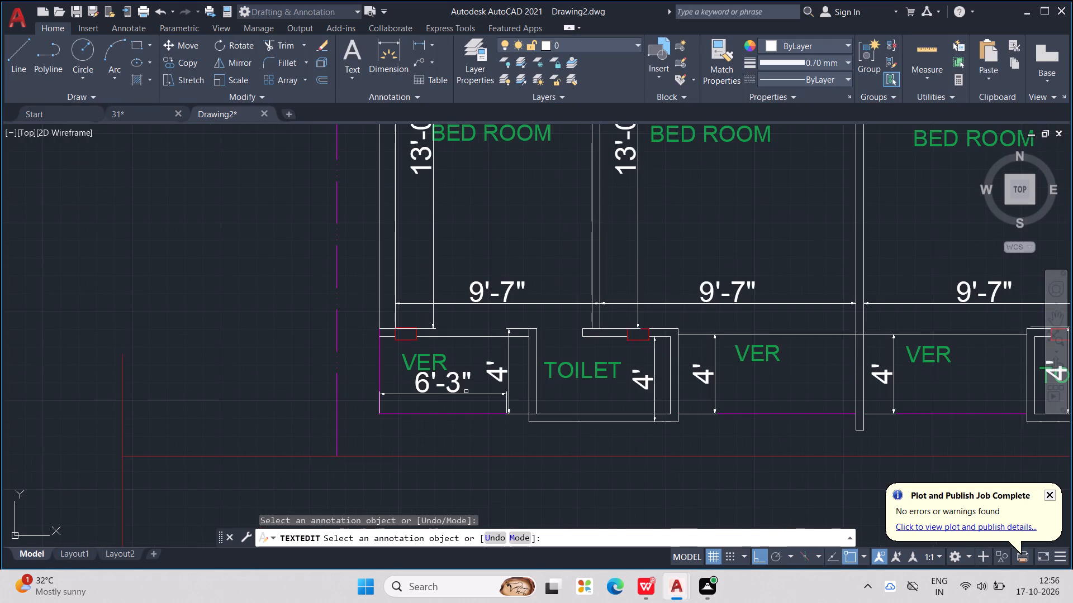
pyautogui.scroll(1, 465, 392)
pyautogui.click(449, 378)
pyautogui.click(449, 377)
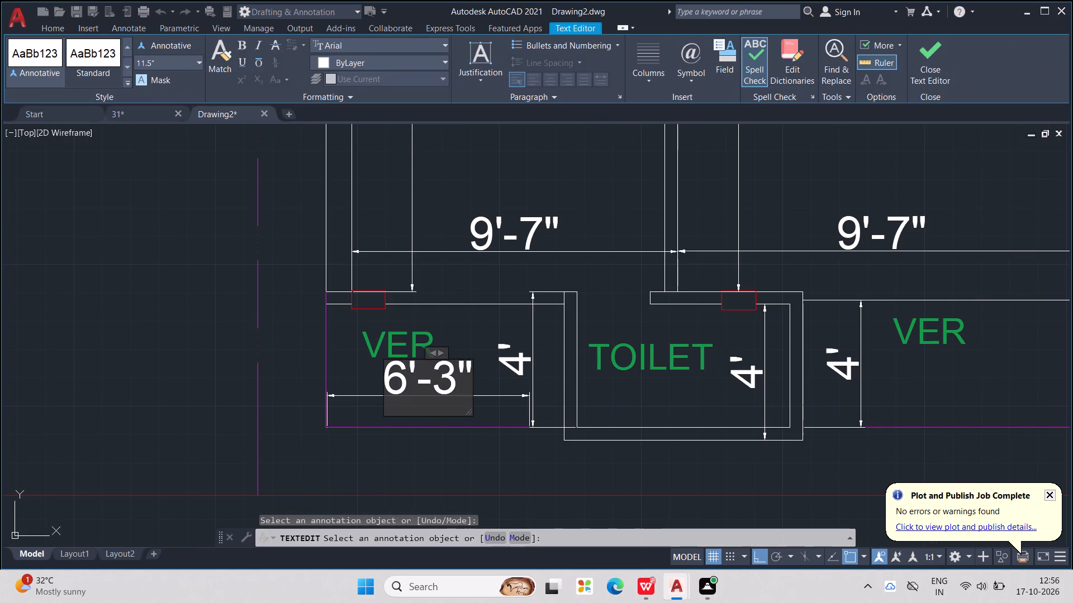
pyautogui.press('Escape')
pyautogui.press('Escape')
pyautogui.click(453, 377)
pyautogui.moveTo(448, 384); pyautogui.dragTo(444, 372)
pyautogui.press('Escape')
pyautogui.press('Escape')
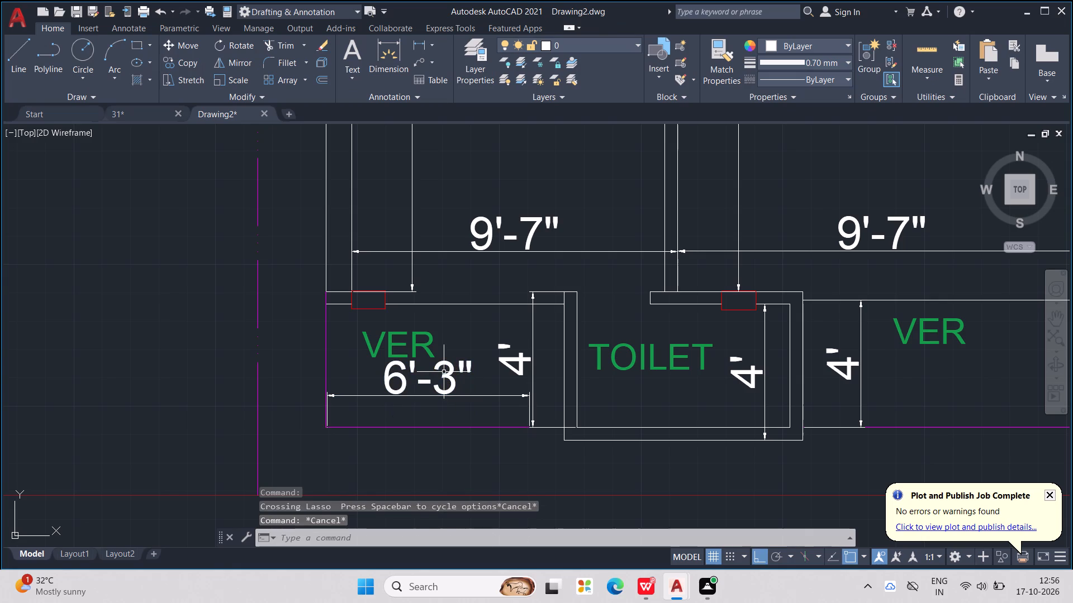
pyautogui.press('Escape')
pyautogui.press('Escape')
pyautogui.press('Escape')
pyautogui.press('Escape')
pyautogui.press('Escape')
# Add a horizontal dimension in the left unit's veranda-side toilet, from the outer veranda wall's inner face to the inner veranda wall's outer face, below the TOILET label.
pyautogui.moveTo(542, 365); pyautogui.dragTo(541, 365, button='middle')
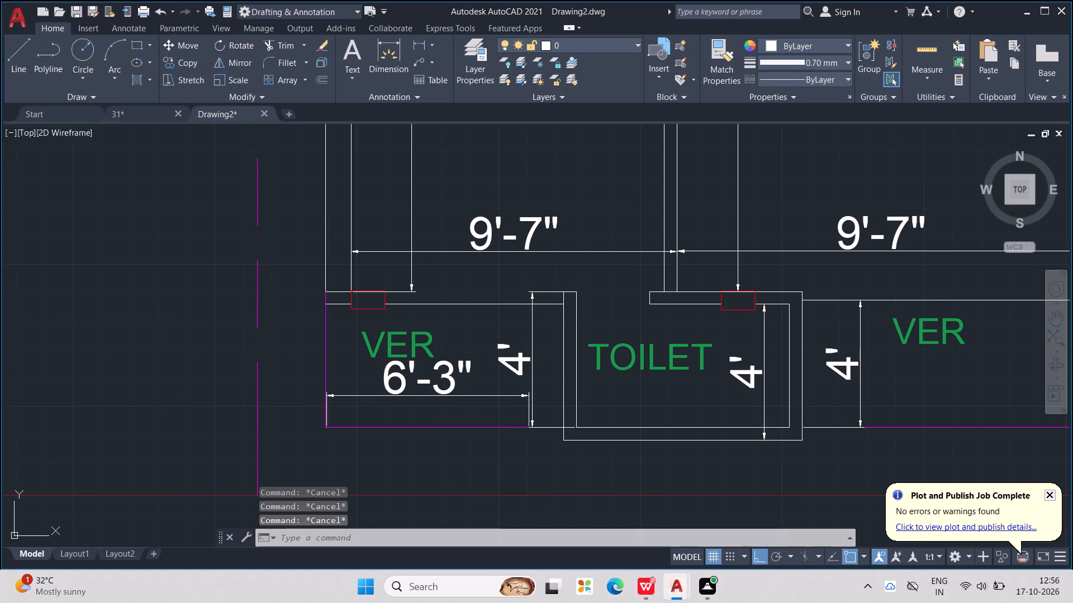
pyautogui.moveTo(541, 365); pyautogui.dragTo(421, 334, button='middle')
pyautogui.scroll(-1, 422, 334)
pyautogui.moveTo(424, 334); pyautogui.dragTo(460, 336, button='middle')
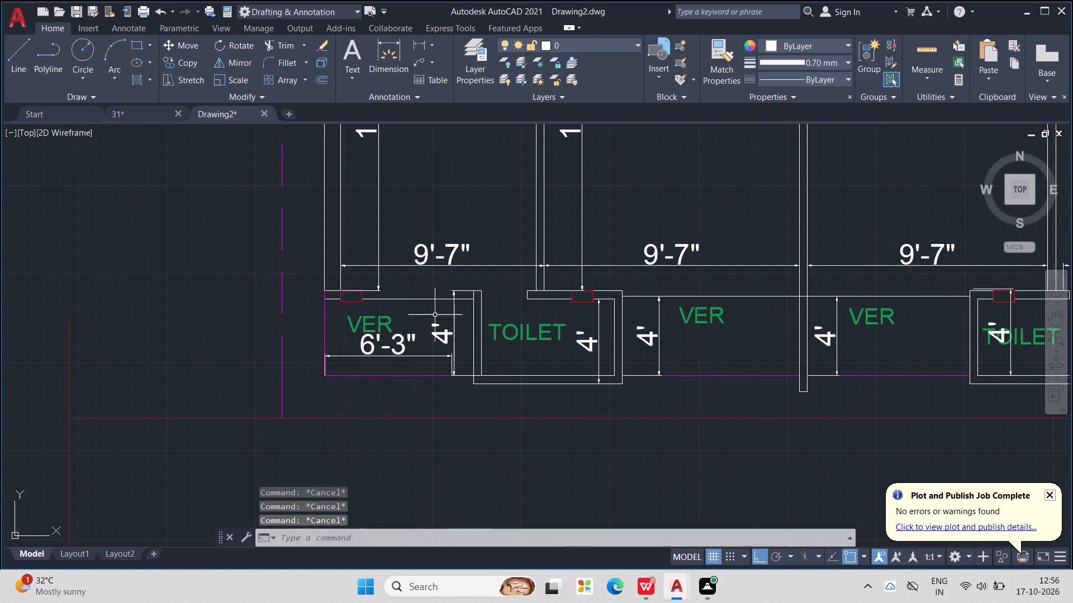
pyautogui.click(391, 54)
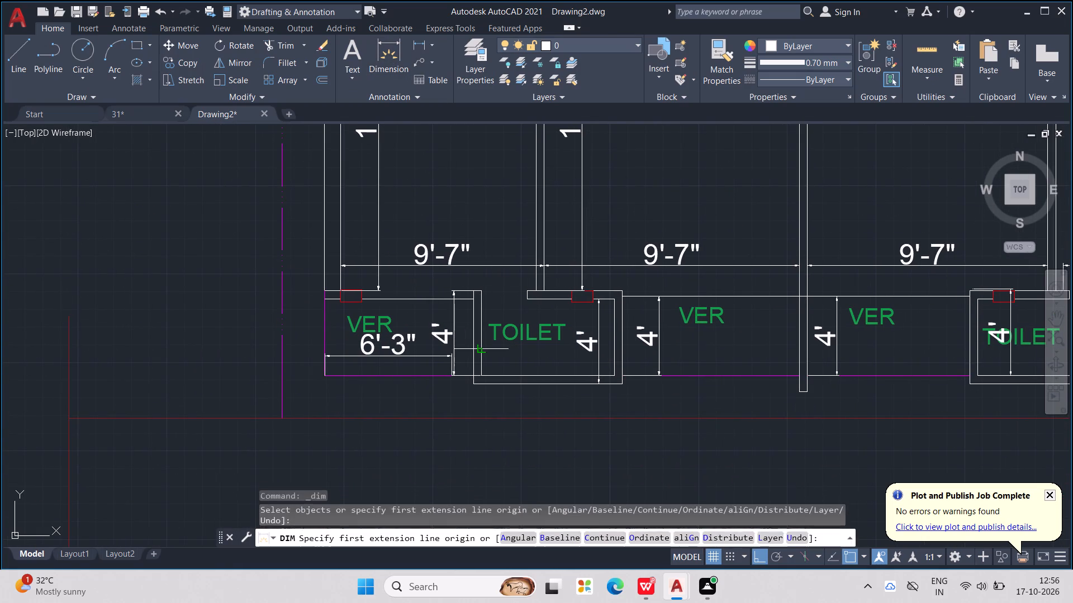
pyautogui.scroll(1, 479, 348)
pyautogui.scroll(2, 495, 414)
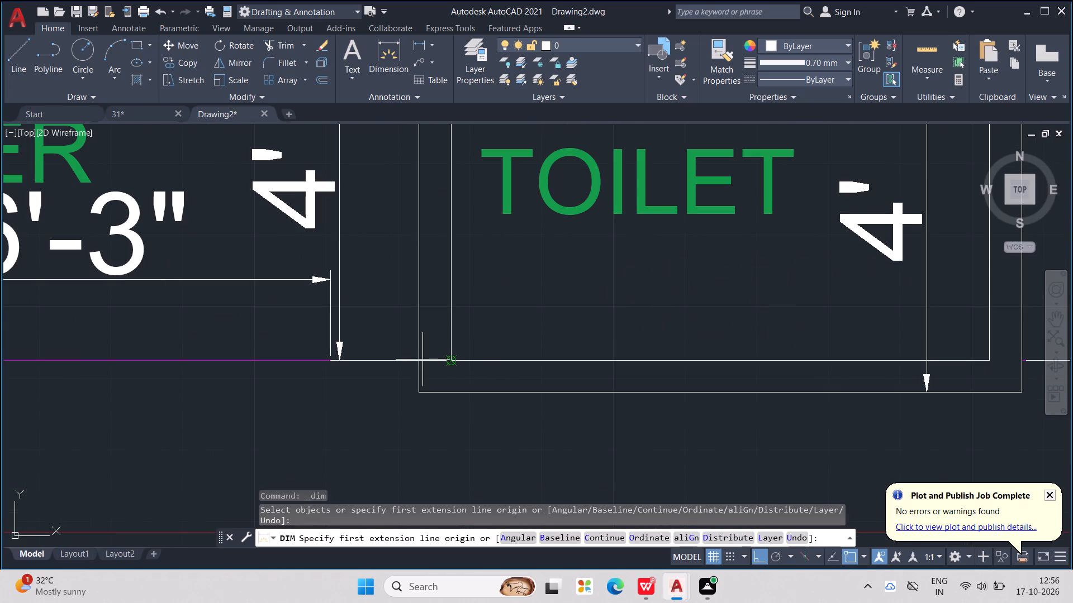
pyautogui.click(454, 359)
pyautogui.scroll(-2, 735, 355)
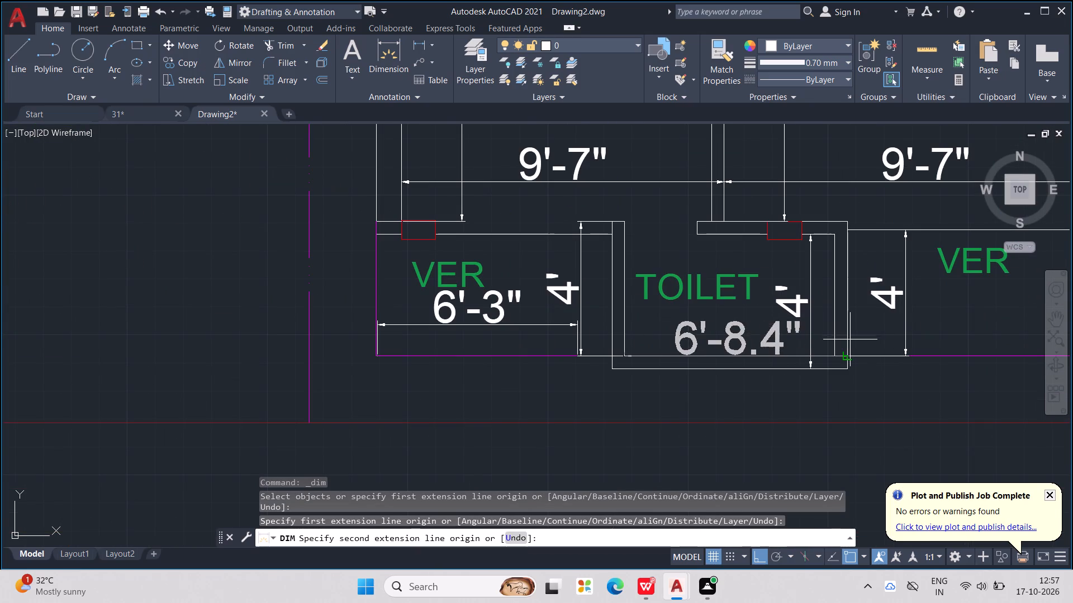
pyautogui.moveTo(850, 344); pyautogui.dragTo(725, 399, button='middle')
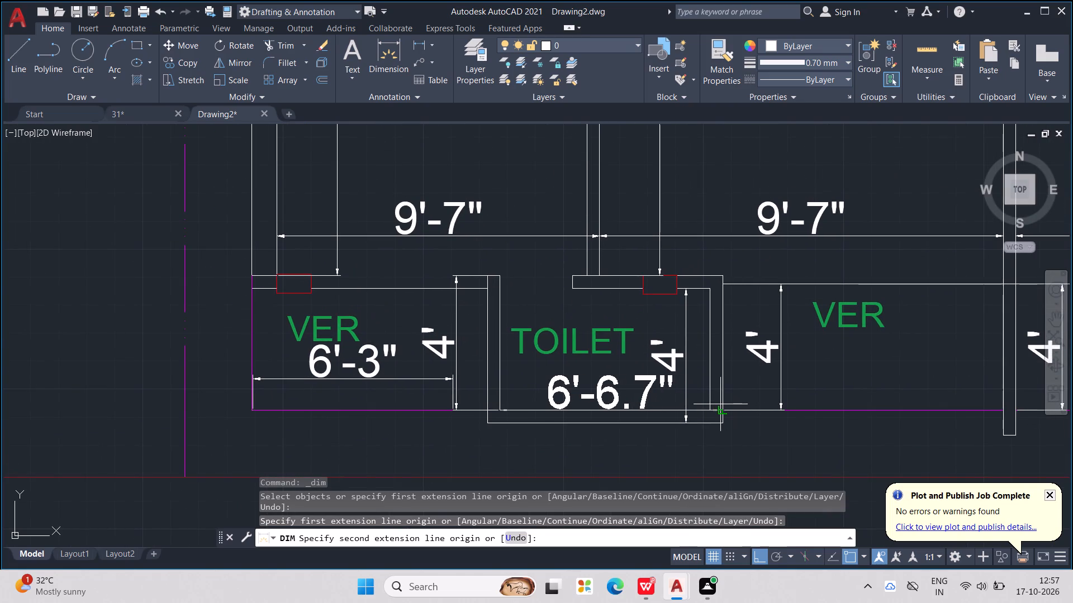
pyautogui.scroll(2, 720, 405)
pyautogui.scroll(-2, 724, 416)
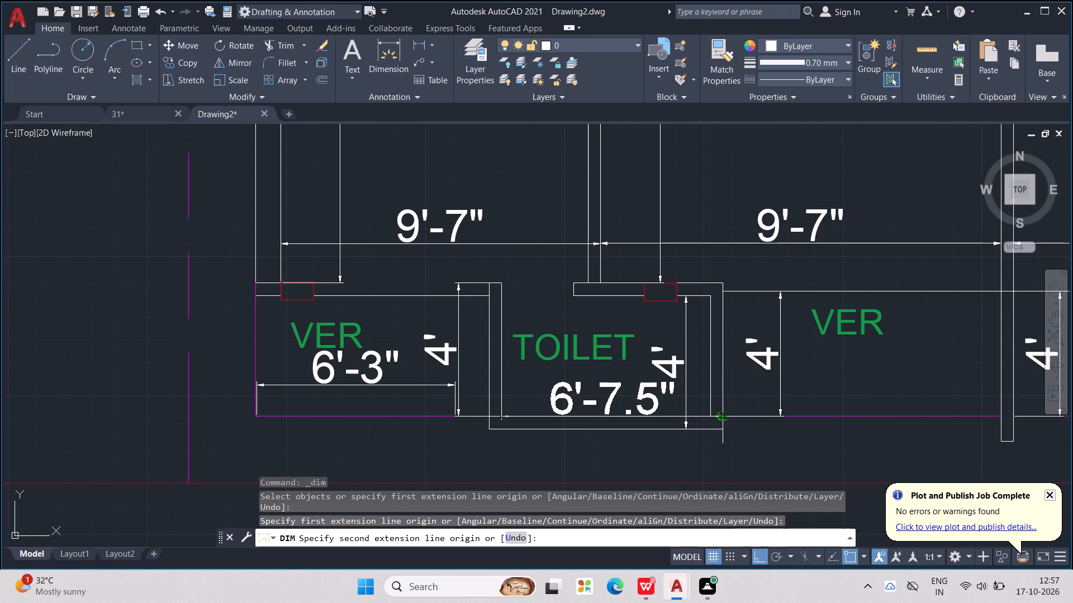
pyautogui.scroll(2, 720, 411)
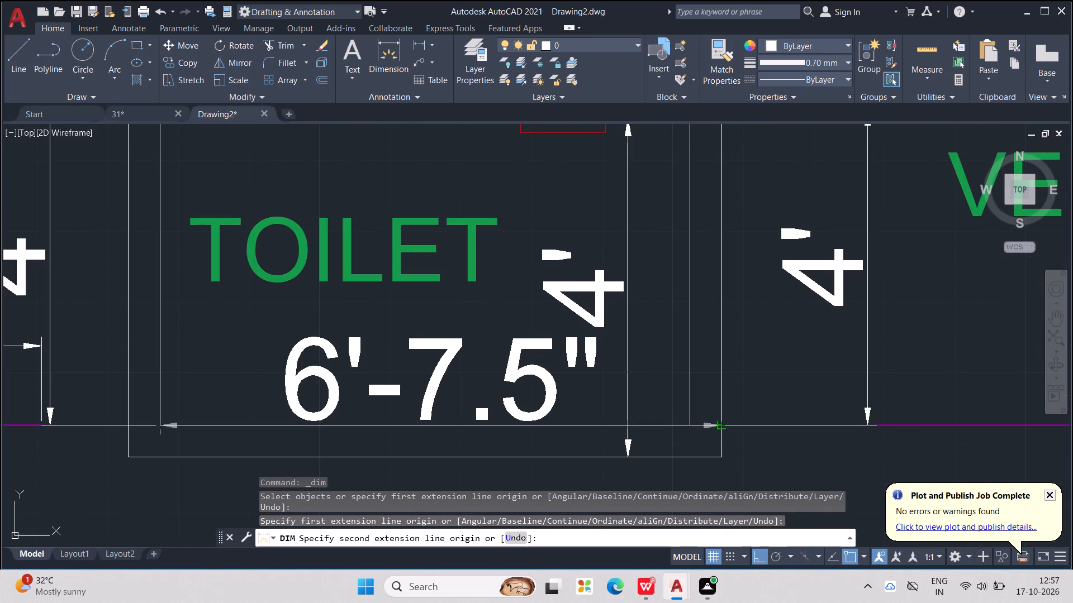
pyautogui.click(721, 424)
pyautogui.scroll(-2, 720, 417)
pyautogui.middleClick(720, 417)
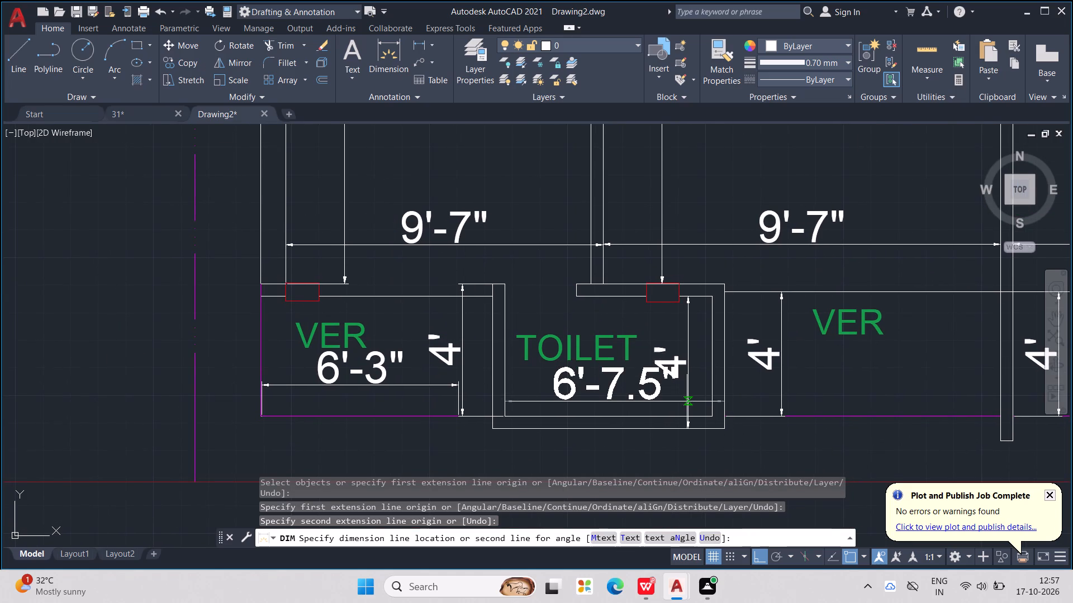
pyautogui.click(662, 397)
pyautogui.press('Escape')
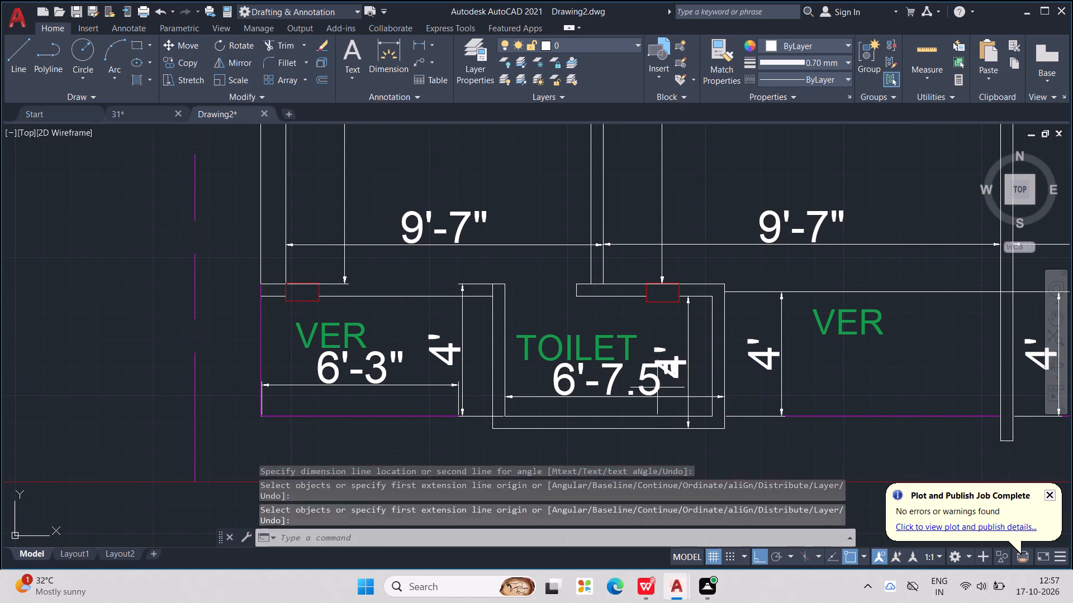
pyautogui.press('Escape')
pyautogui.press('Escape')
pyautogui.press('Escape')
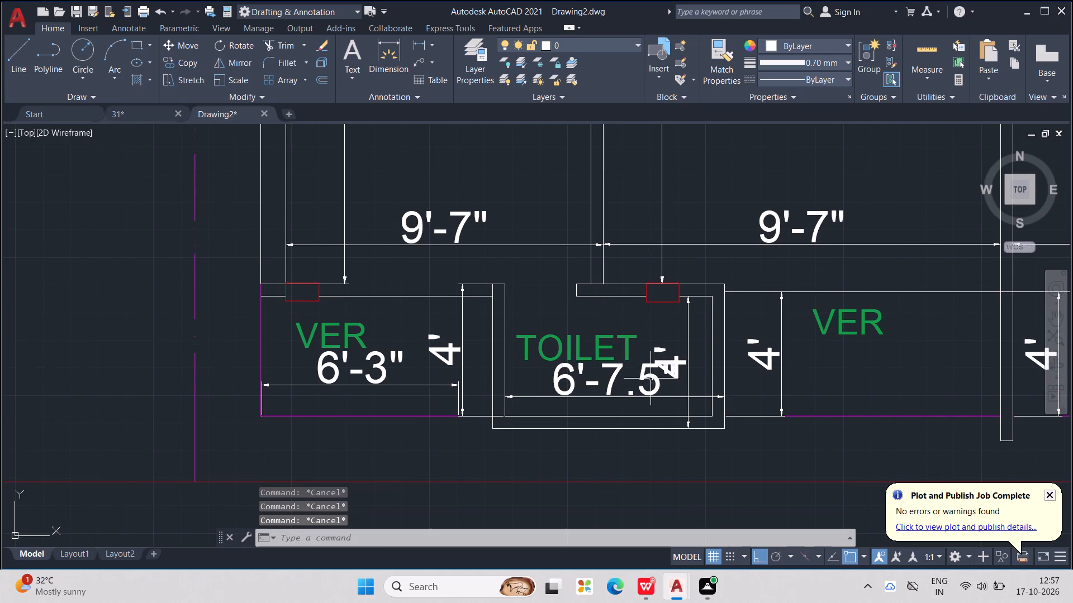
# Override the text of the horizontal dimension in the left unit's veranda-side toilet with 7'-0".
pyautogui.doubleClick(649, 373)
pyautogui.click(661, 373)
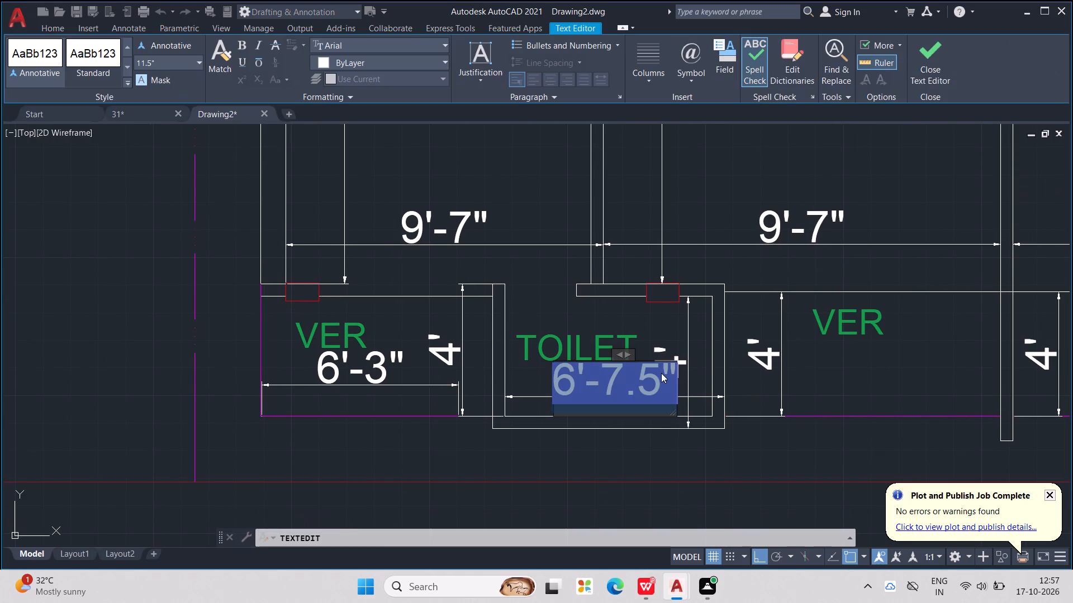
pyautogui.press('BackSpace')
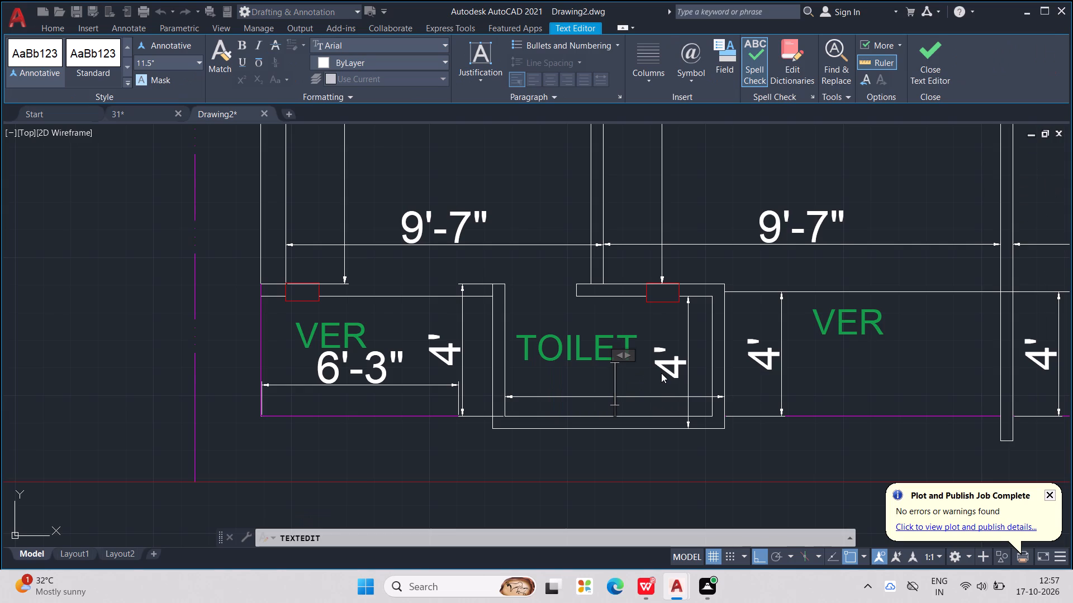
pyautogui.press('7')
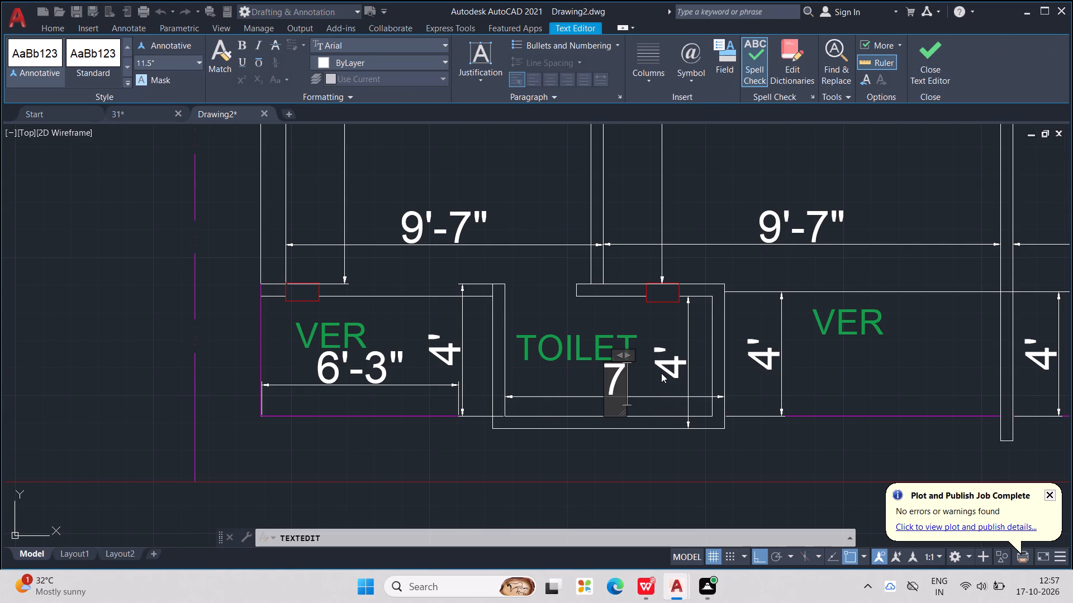
pyautogui.press("'")
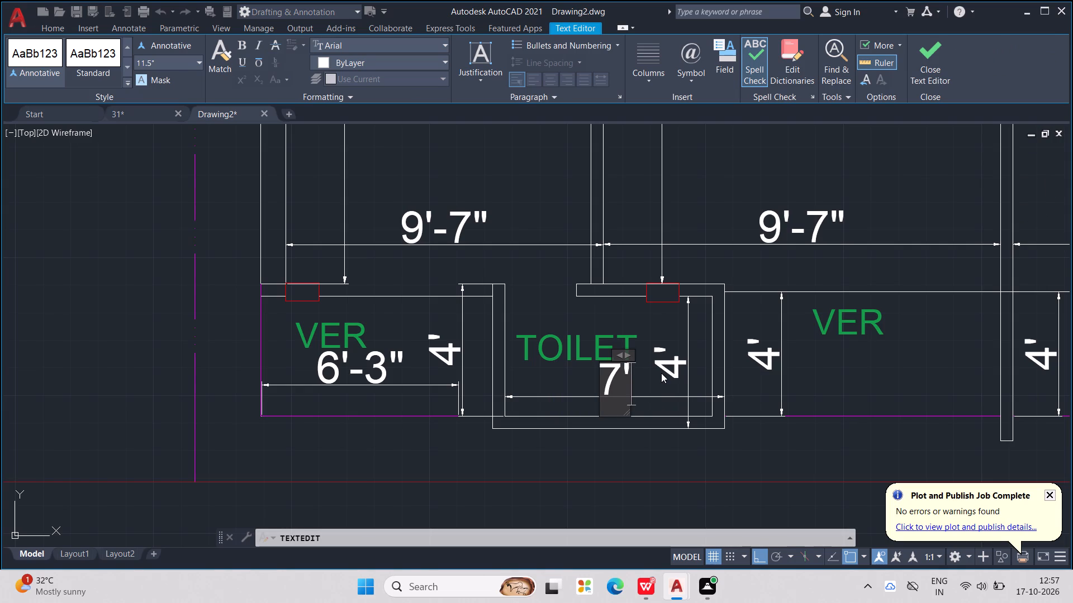
pyautogui.press('-')
pyautogui.write('0"')
pyautogui.click(548, 286)
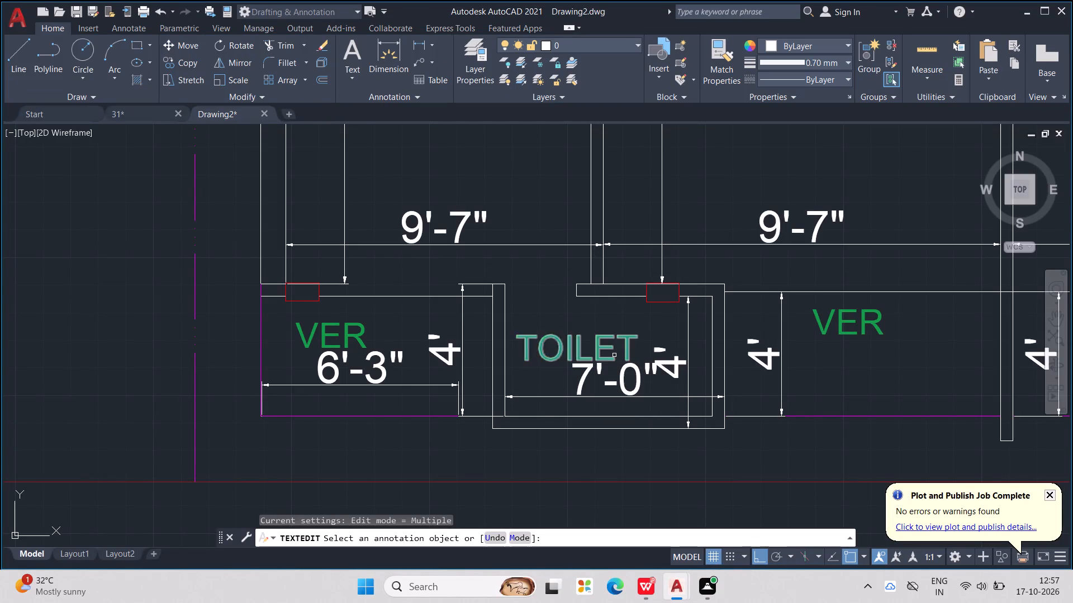
# Move the TOILET label in the left unit's veranda-side toilet slightly up, clear of the horizontal dimension text.
pyautogui.click(597, 350)
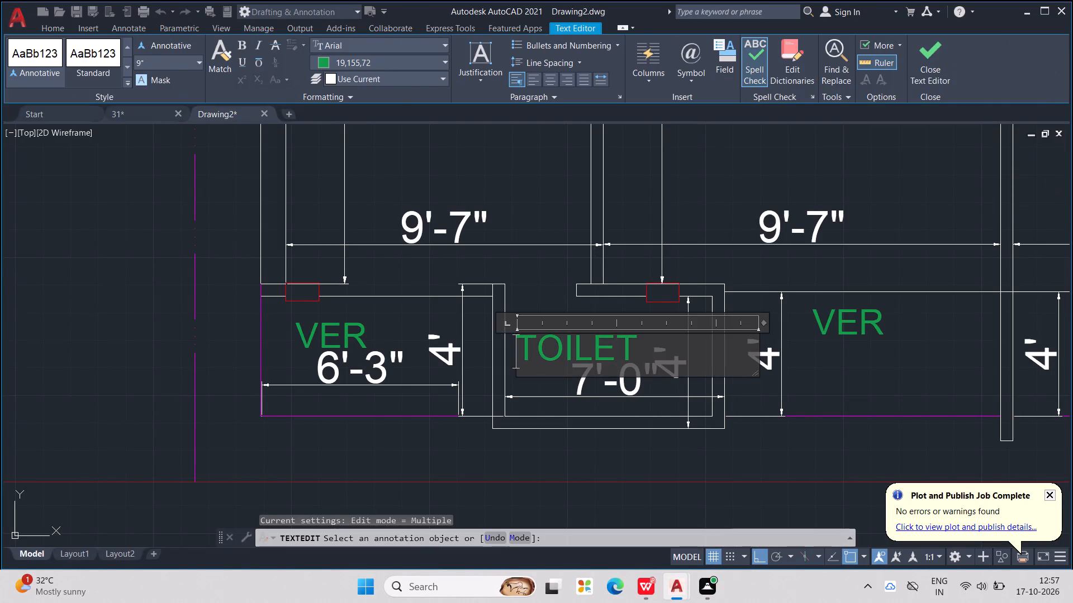
pyautogui.press('Escape')
pyautogui.press('Escape')
pyautogui.click(598, 348)
pyautogui.moveTo(598, 348); pyautogui.dragTo(604, 334)
pyautogui.press('Escape')
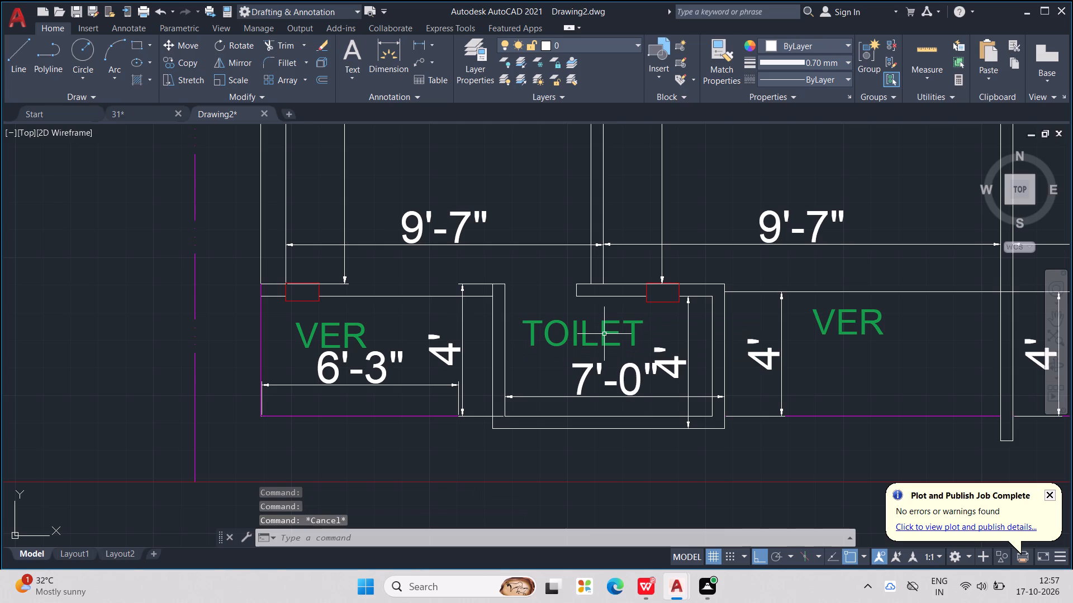
pyautogui.click(604, 334)
pyautogui.moveTo(604, 334); pyautogui.dragTo(606, 341)
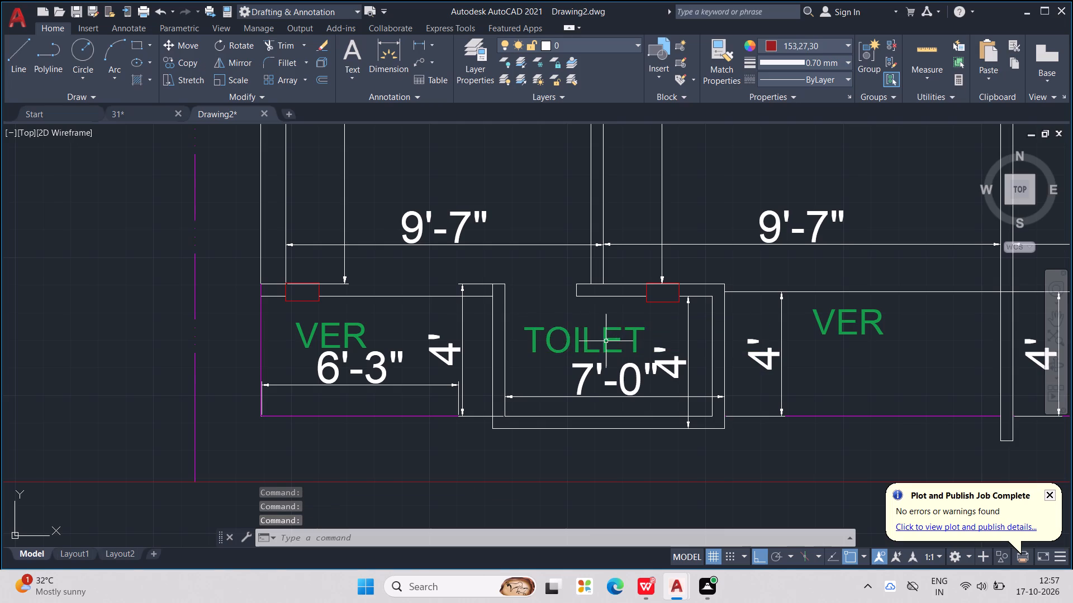
pyautogui.press('Escape')
pyautogui.press('Escape')
# Add a horizontal dimension along the left unit's inner veranda edge, from the toilet wall to the shared wall, below the VER label.
pyautogui.moveTo(752, 405); pyautogui.dragTo(599, 465, button='middle')
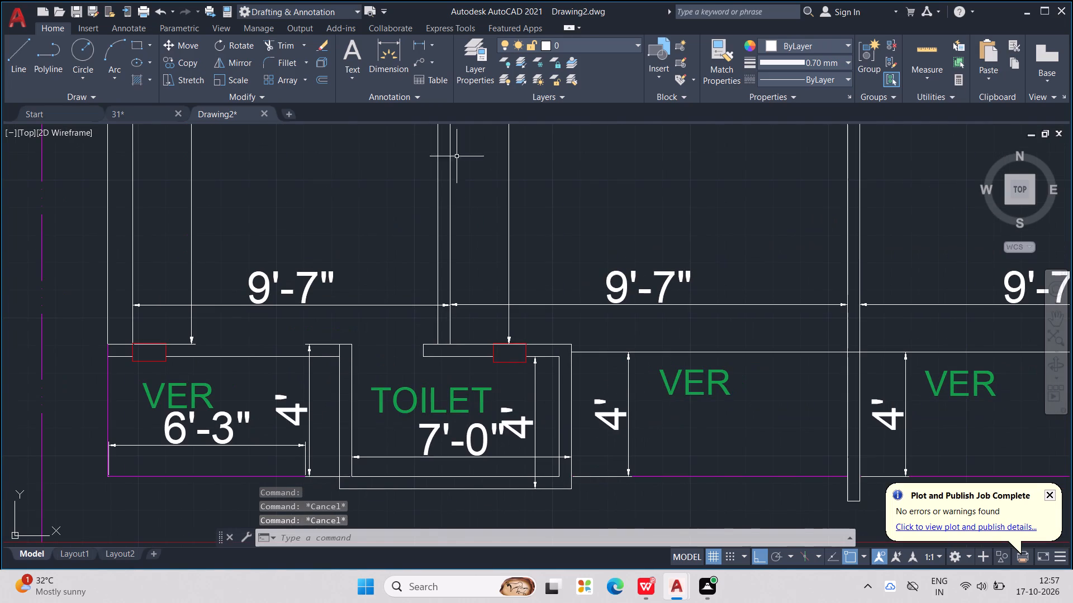
pyautogui.click(392, 69)
pyautogui.moveTo(708, 447); pyautogui.dragTo(692, 439, button='middle')
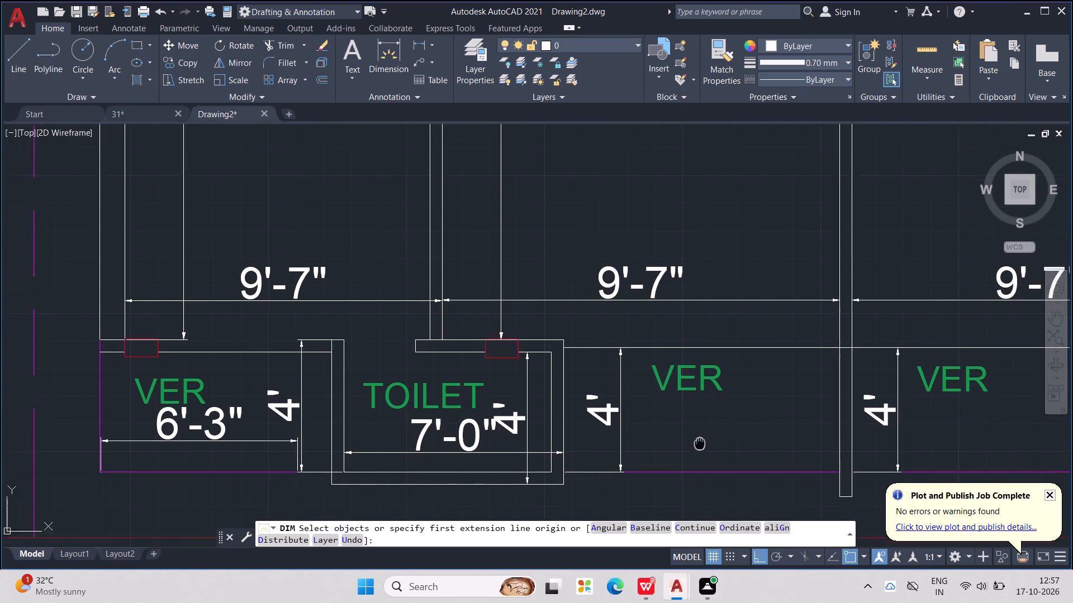
pyautogui.moveTo(692, 439); pyautogui.dragTo(653, 424, button='middle')
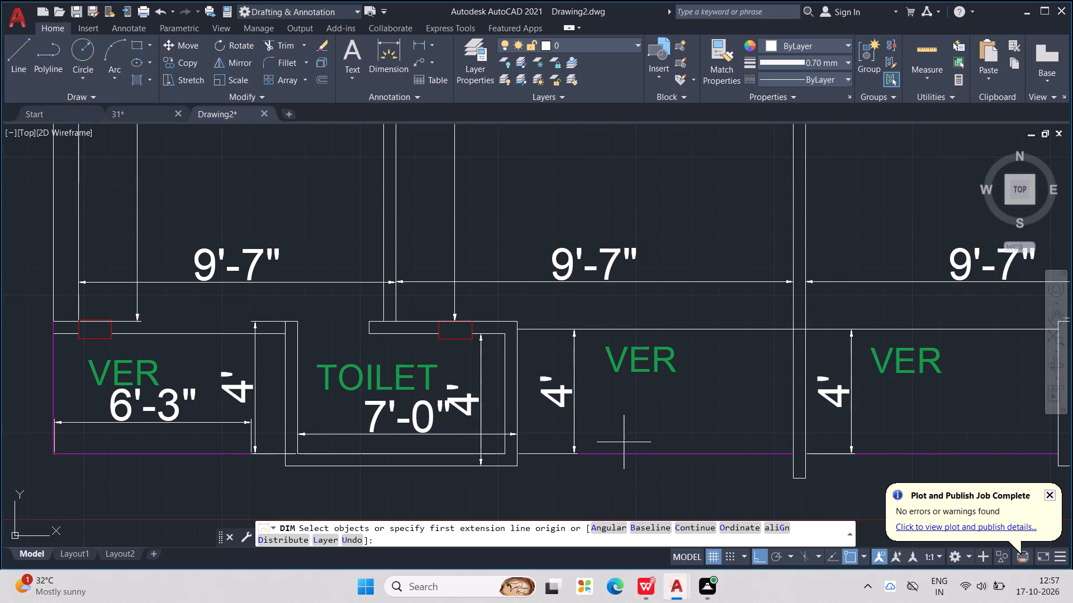
pyautogui.click(623, 454)
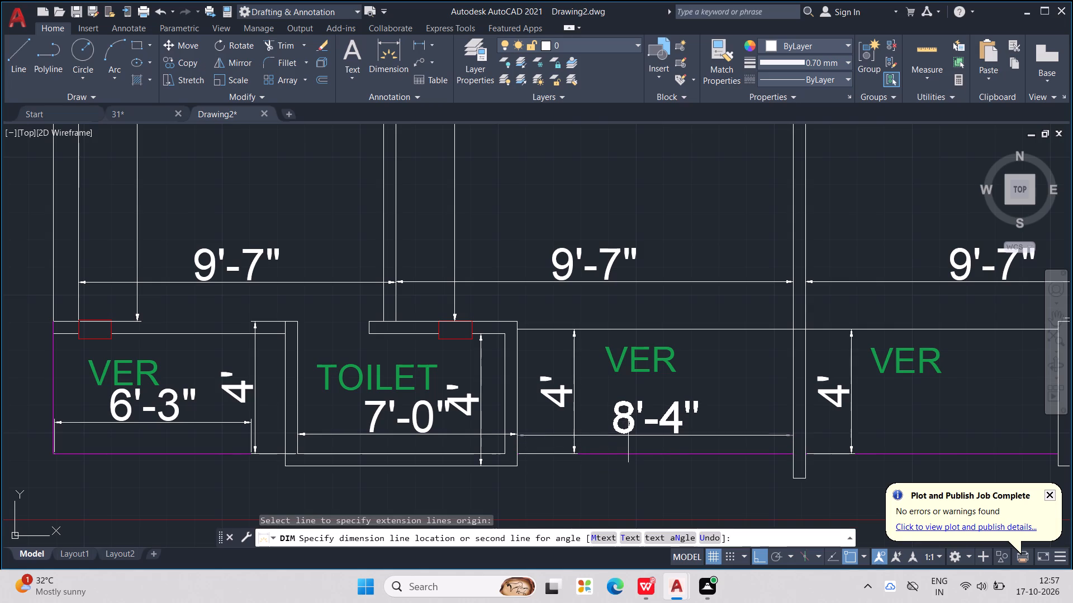
pyautogui.click(628, 434)
pyautogui.press('Escape')
pyautogui.press('Escape')
pyautogui.press('Escape')
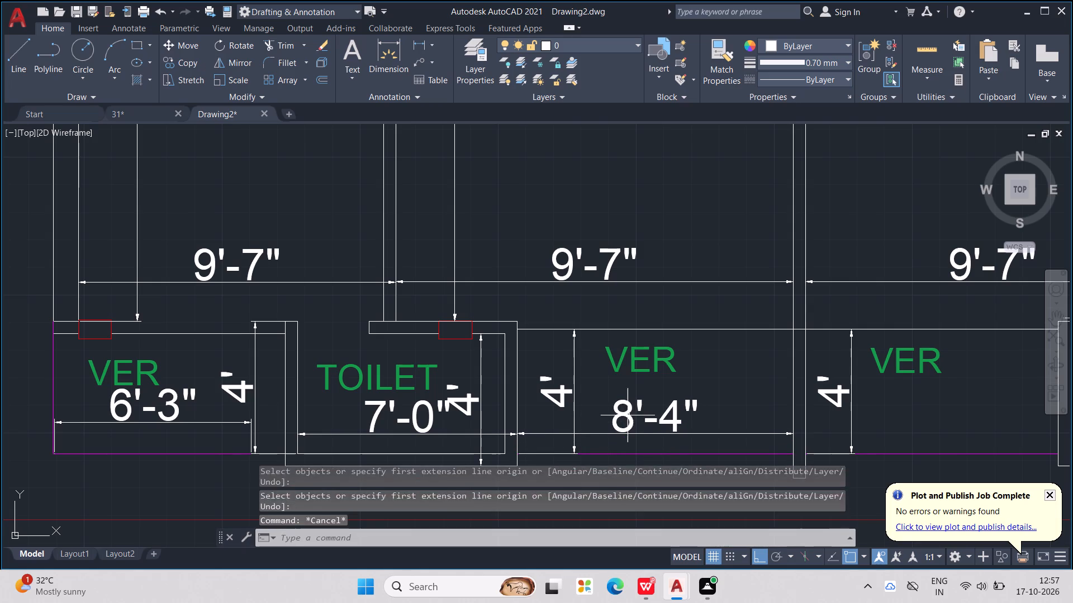
pyautogui.press('Escape')
pyautogui.press('Escape')
# Override the text of the horizontal dimension in the left unit's inner veranda with 5'-10".
pyautogui.doubleClick(626, 417)
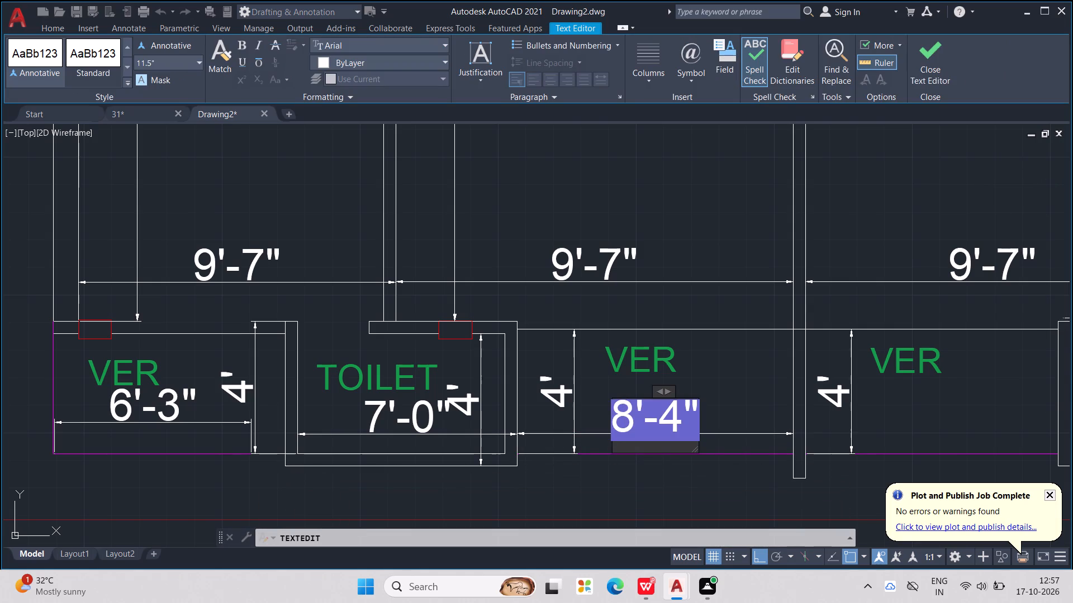
pyautogui.press('BackSpace')
pyautogui.press('Right')
pyautogui.press('Right')
pyautogui.press('Right')
pyautogui.press('BackSpace')
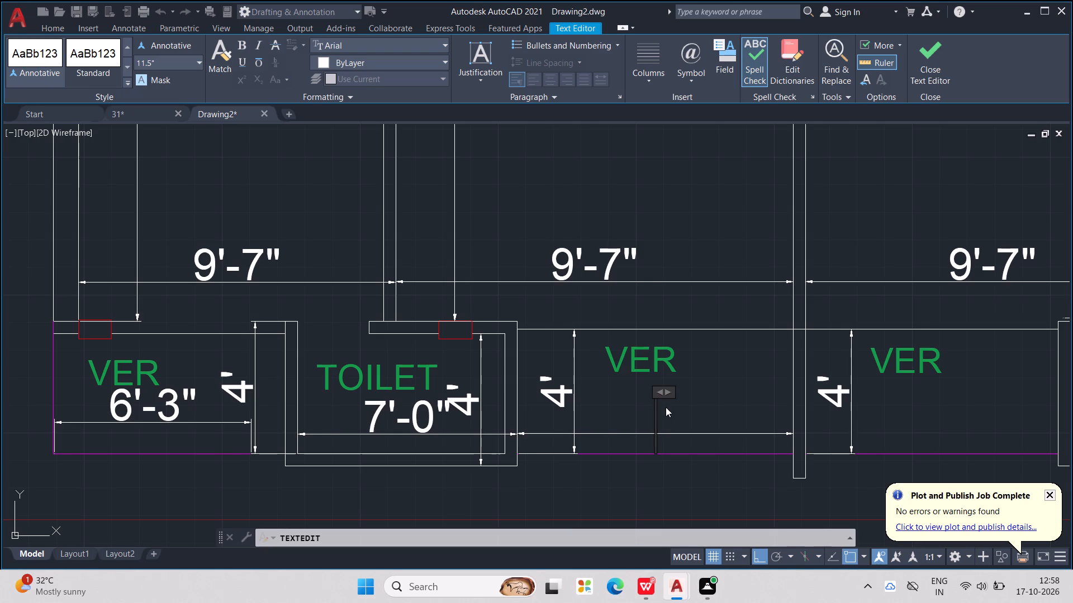
pyautogui.scroll(-3, 666, 408)
pyautogui.moveTo(666, 395); pyautogui.dragTo(615, 440, button='middle')
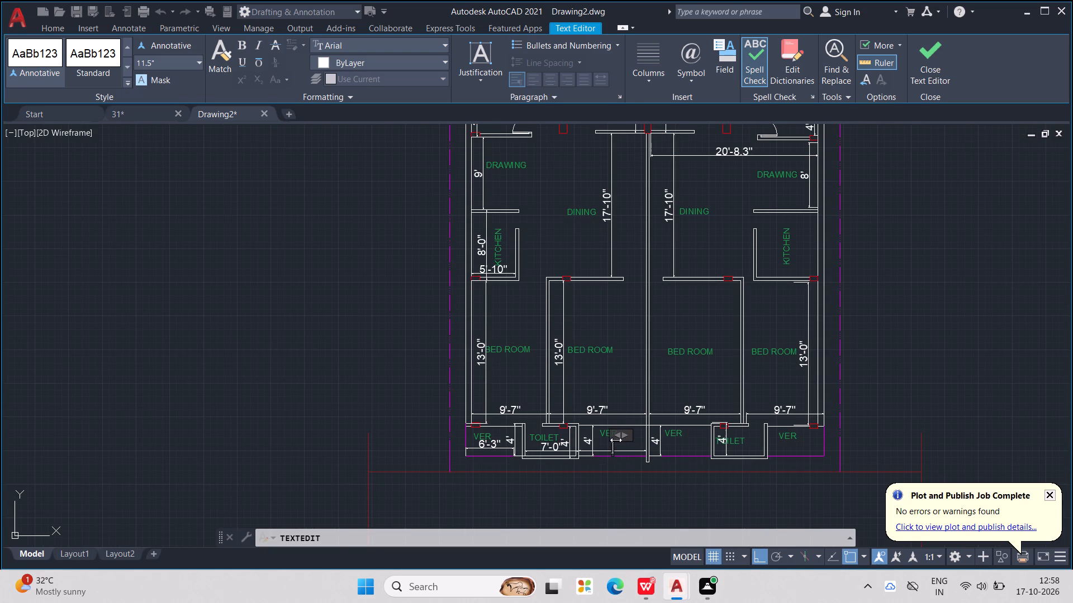
pyautogui.scroll(3, 616, 440)
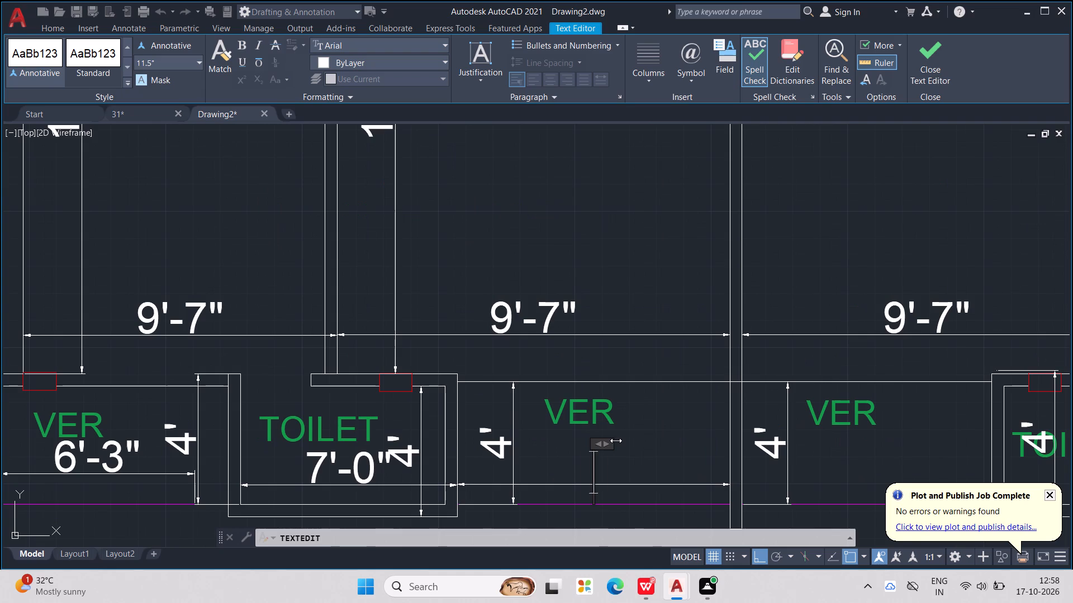
pyautogui.write("5'")
pyautogui.press('1')
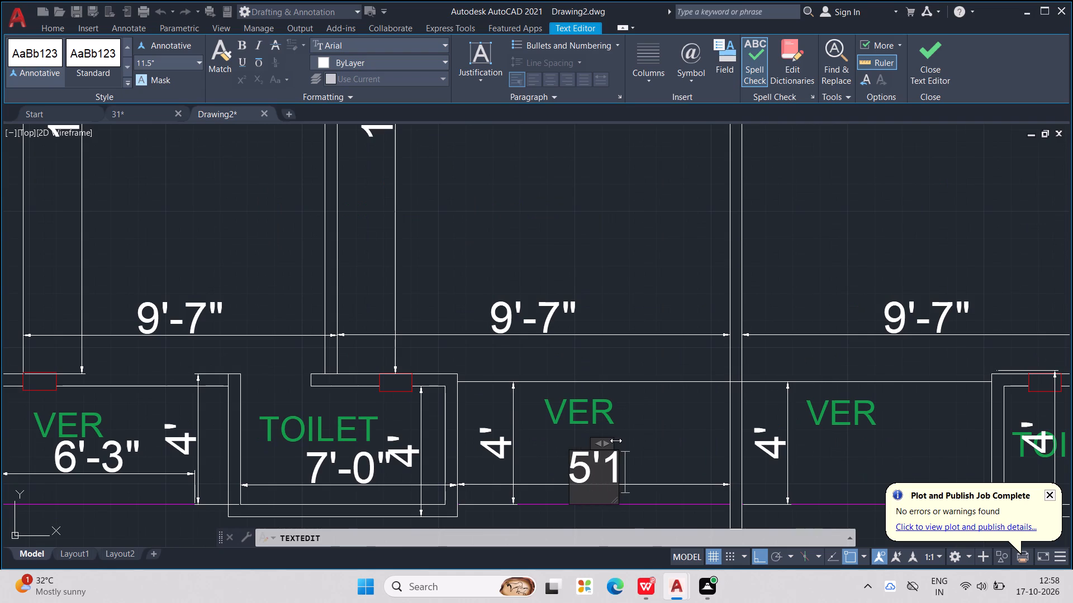
pyautogui.hotkey('shift', '"')
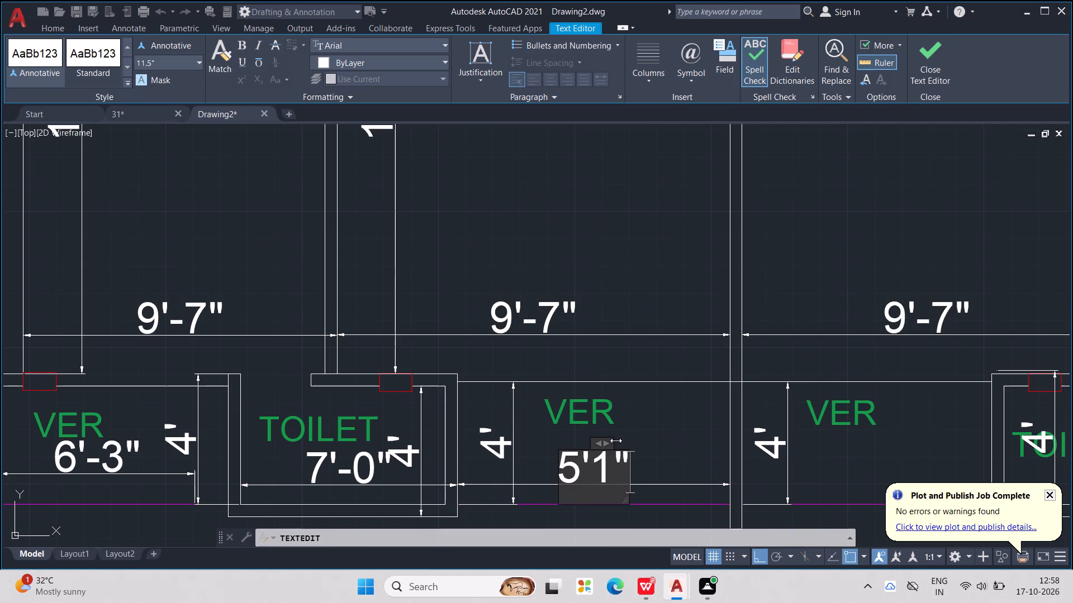
pyautogui.press('BackSpace')
pyautogui.press('BackSpace')
pyautogui.write('10')
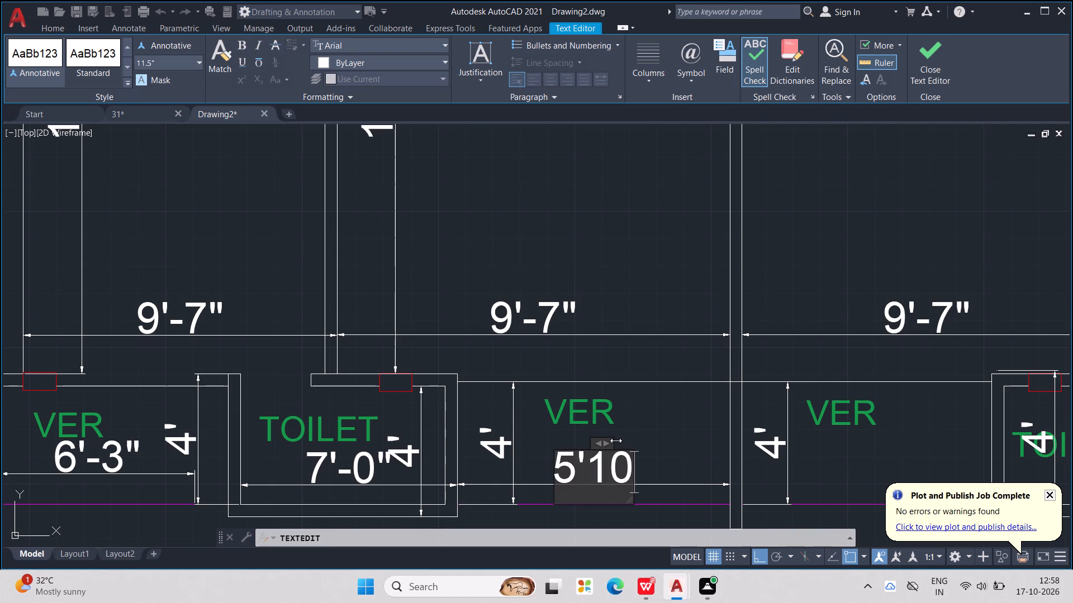
pyautogui.hotkey('shift', '"')
pyautogui.press('Left')
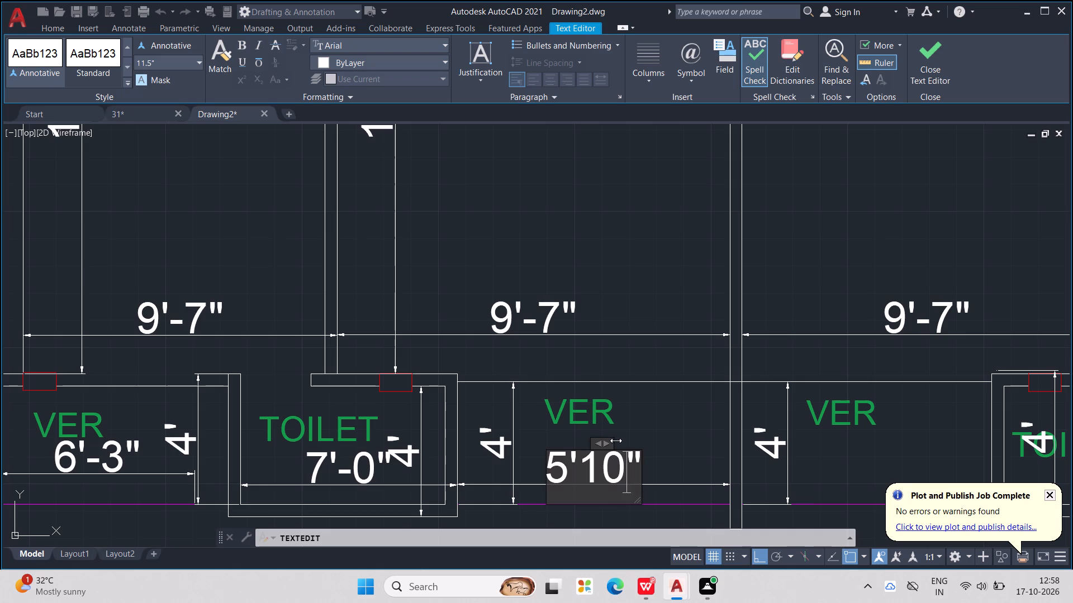
pyautogui.press('Left')
pyautogui.press('Left')
pyautogui.press('-')
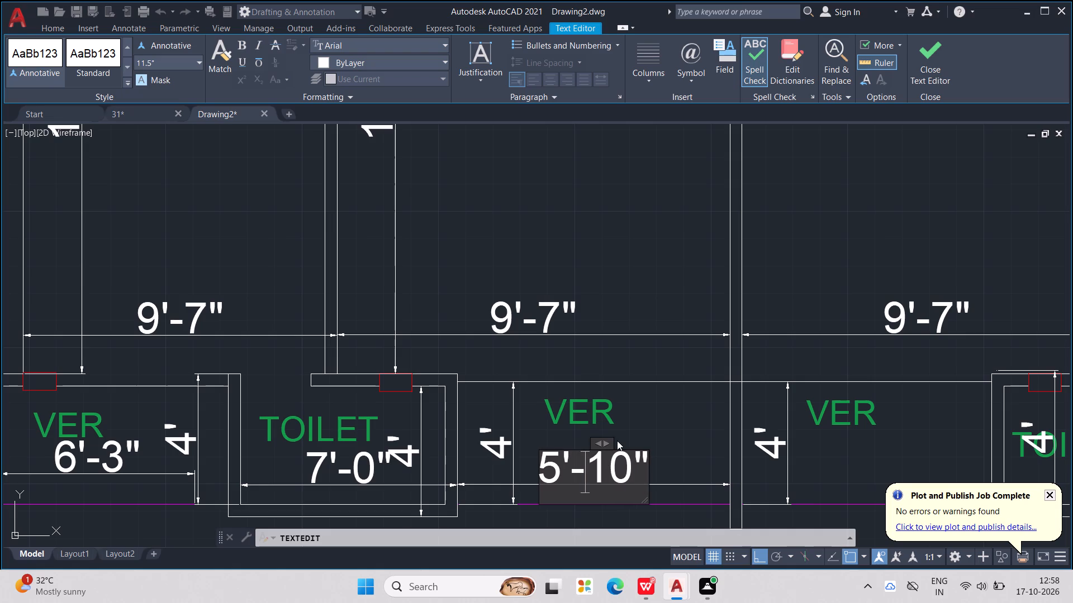
pyautogui.click(611, 303)
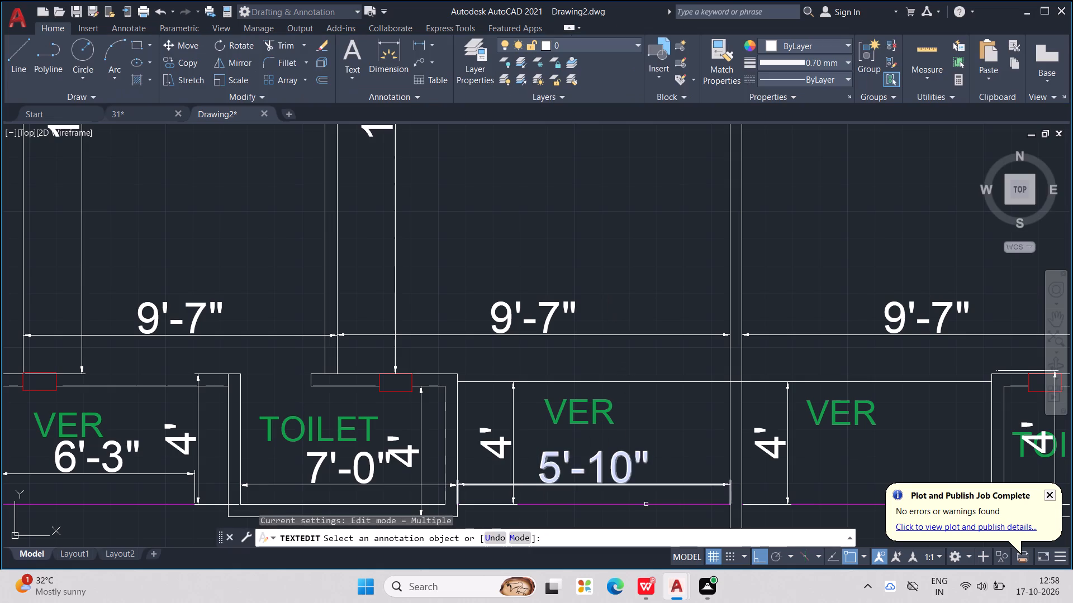
pyautogui.click(629, 471)
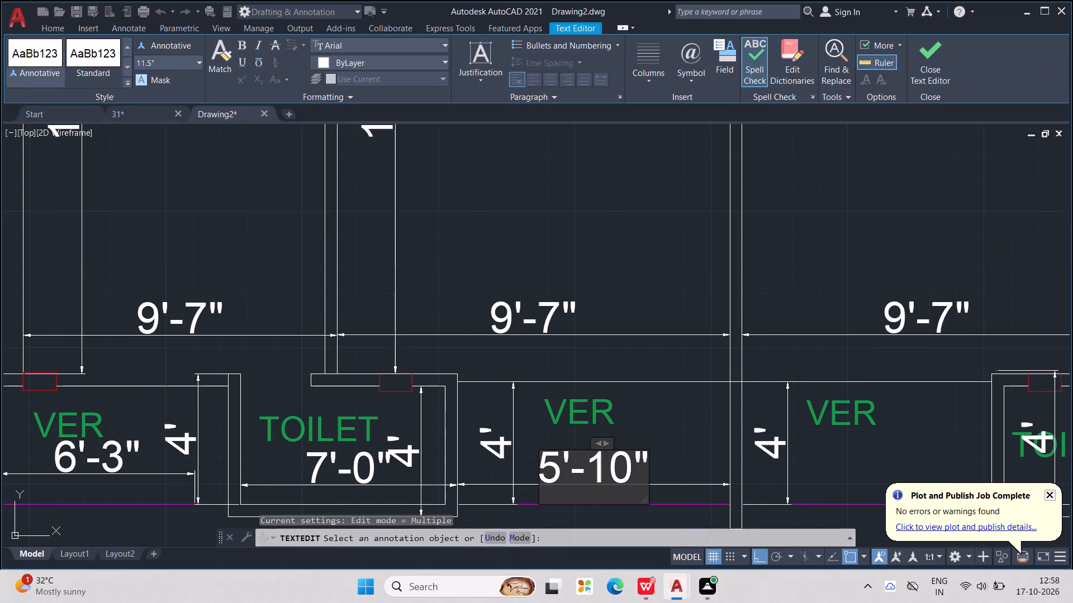
pyautogui.press('Escape')
# Add a horizontal dimension in the right unit's inner veranda, from the shared wall to the toilet's outer wall face, below the VER label.
pyautogui.moveTo(633, 466); pyautogui.dragTo(546, 461, button='middle')
pyautogui.scroll(-1, 633, 466)
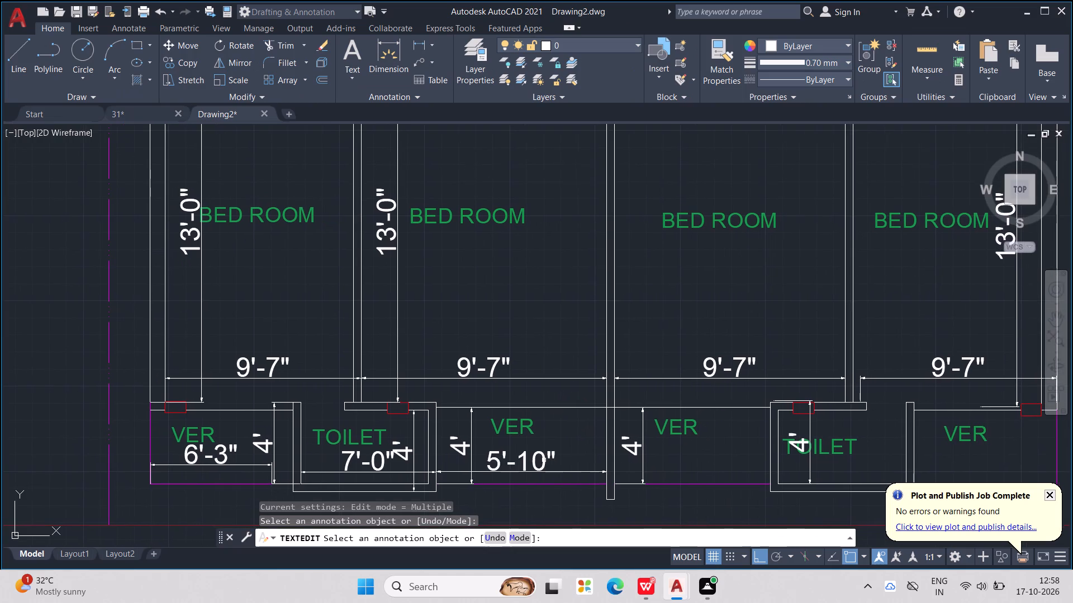
pyautogui.click(396, 44)
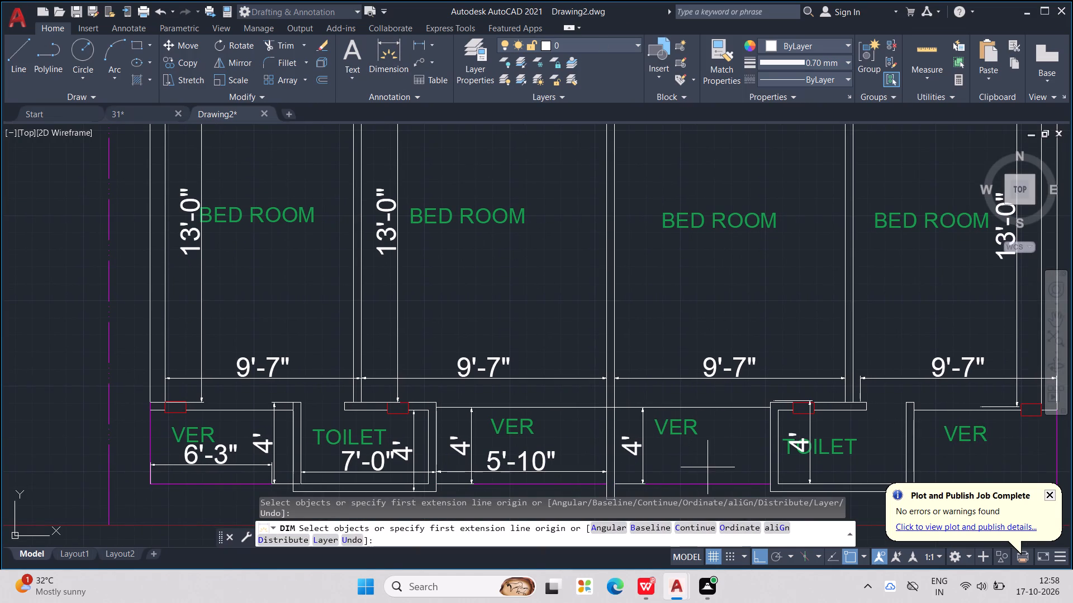
pyautogui.moveTo(708, 467); pyautogui.dragTo(621, 396, button='middle')
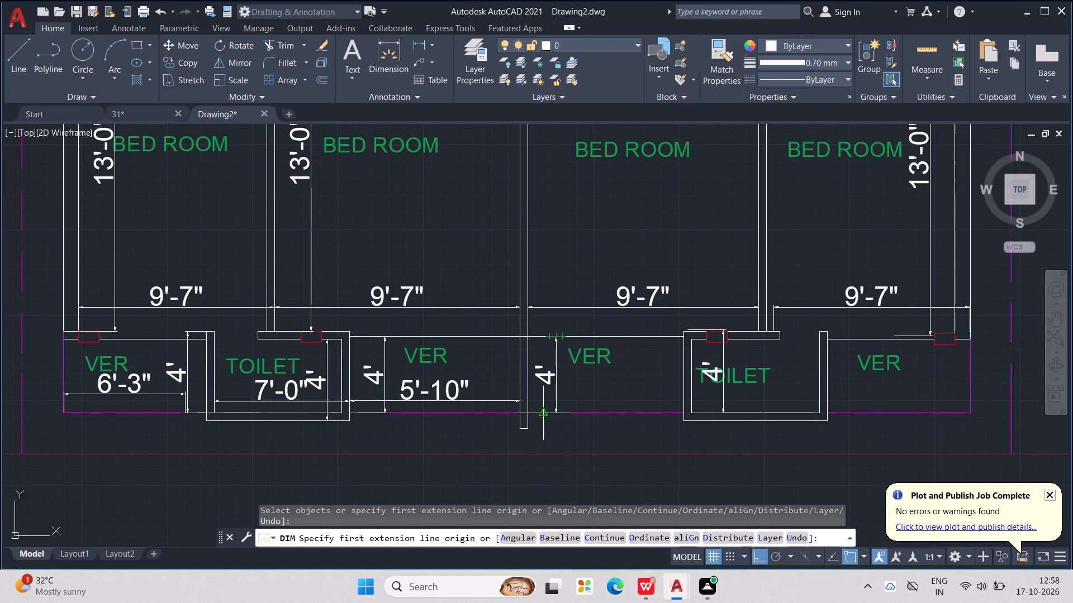
pyautogui.moveTo(530, 397); pyautogui.dragTo(571, 410, button='middle')
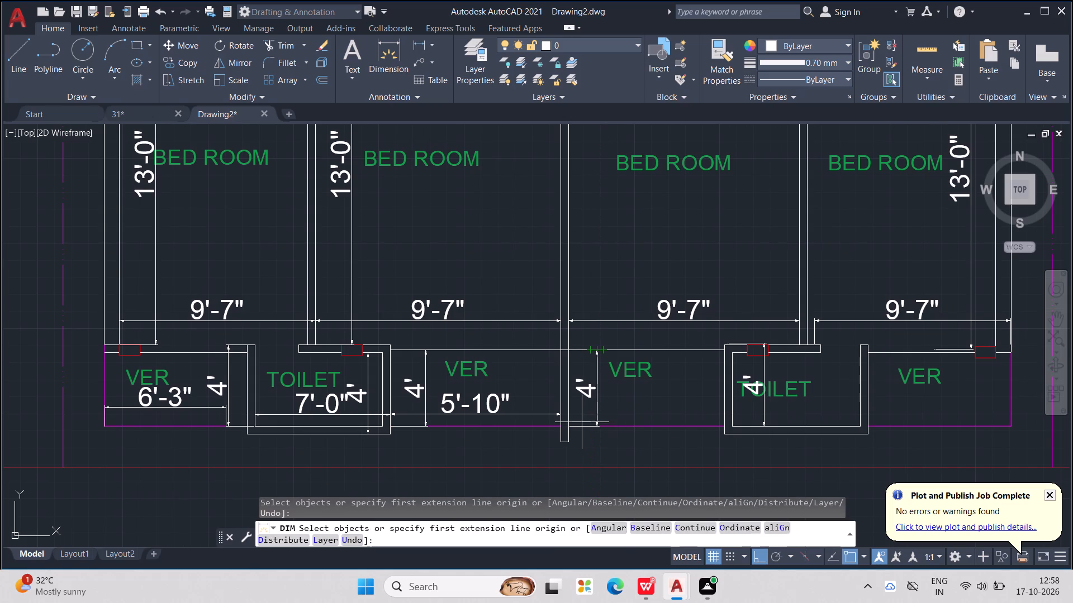
pyautogui.scroll(1, 579, 427)
pyautogui.click(568, 429)
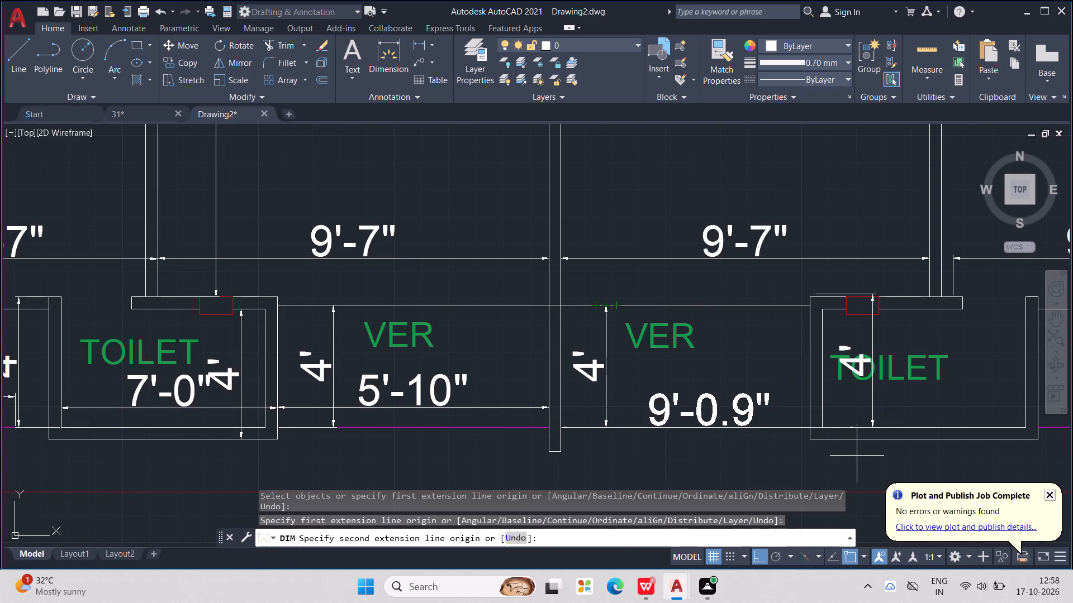
pyautogui.click(812, 425)
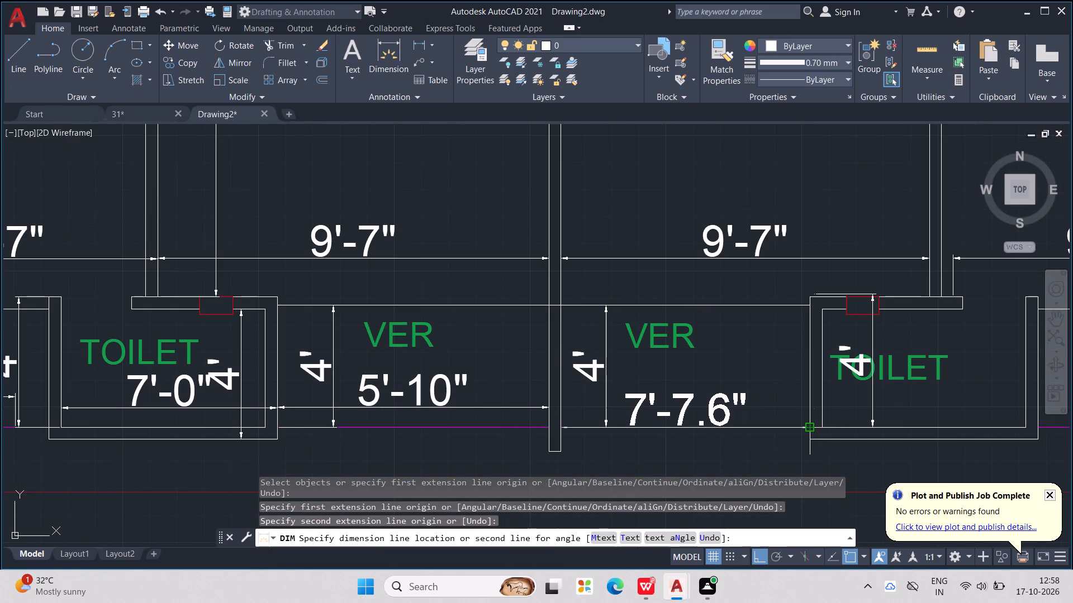
pyautogui.click(805, 401)
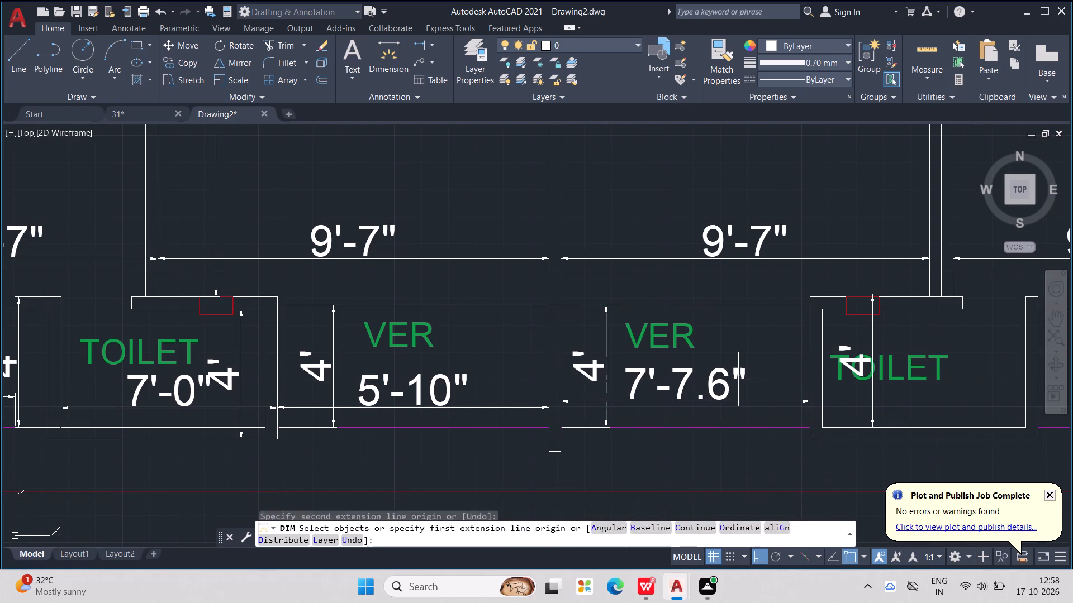
pyautogui.doubleClick(723, 388)
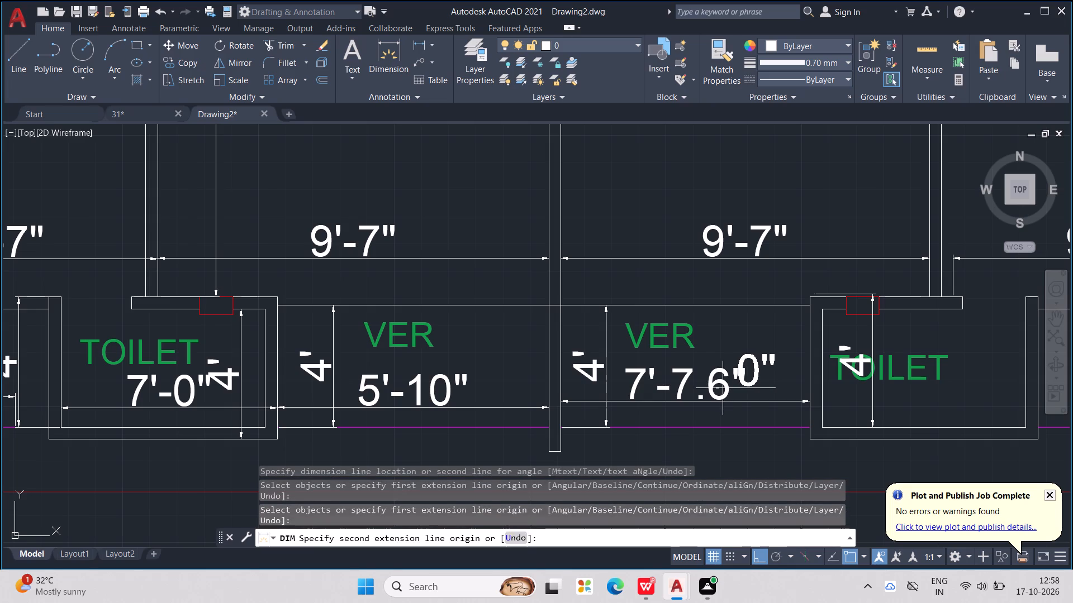
pyautogui.press('Escape')
pyautogui.press('Escape')
# Override the text of the horizontal dimension in the right unit's inner veranda with 7'-0".
pyautogui.doubleClick(723, 387)
pyautogui.doubleClick(729, 387)
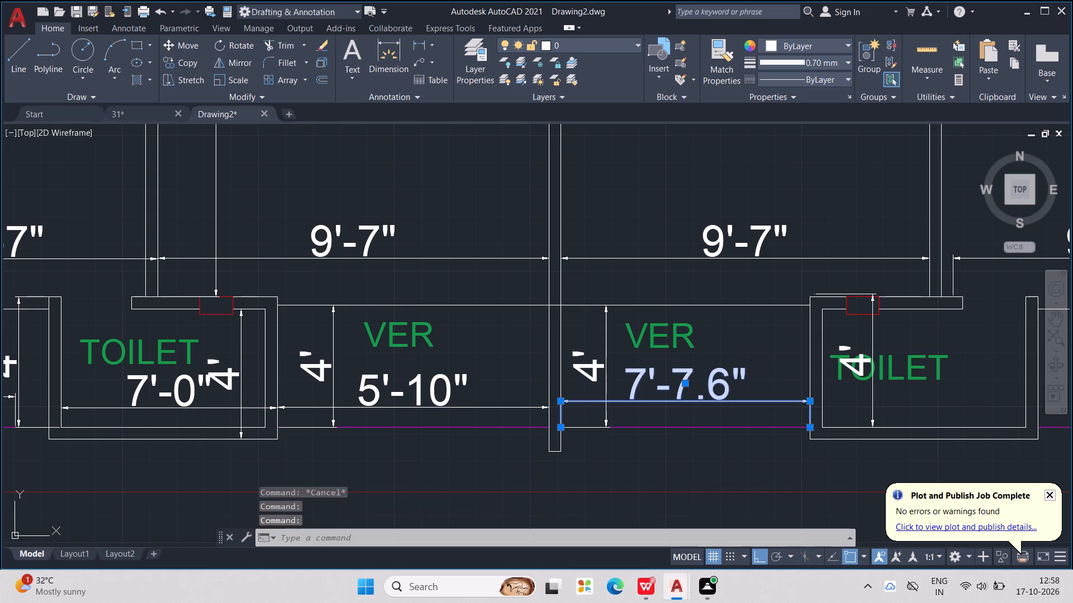
pyautogui.click(734, 383)
pyautogui.press('BackSpace')
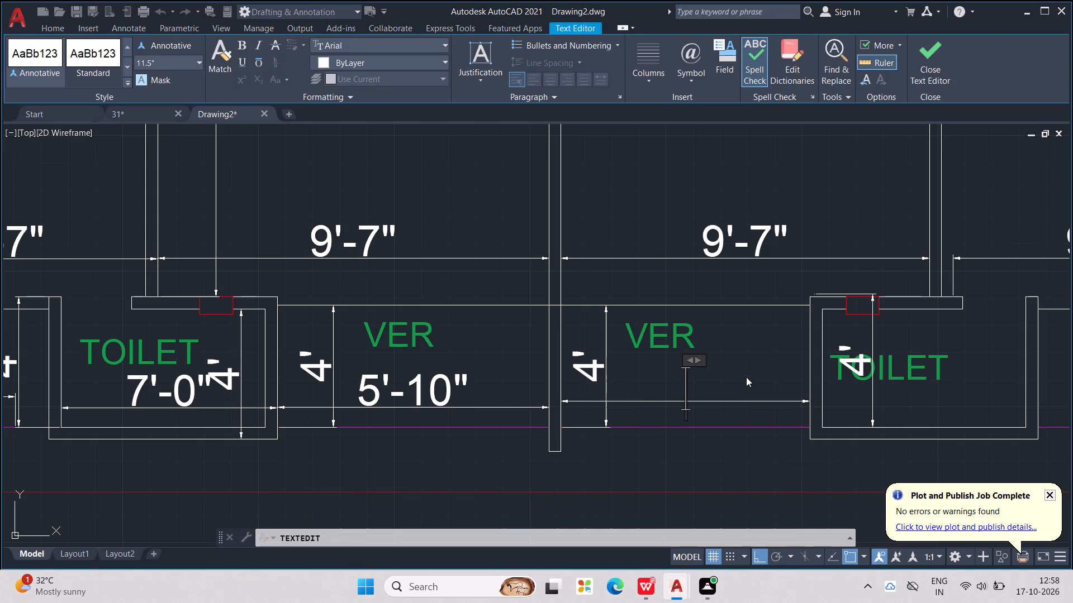
pyautogui.press('7')
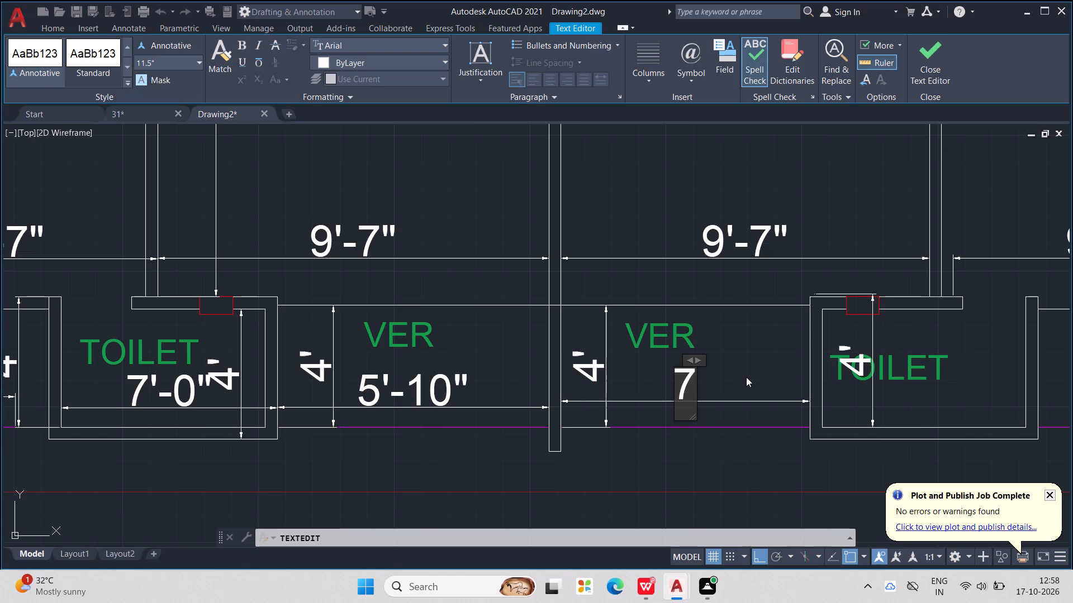
pyautogui.press("'")
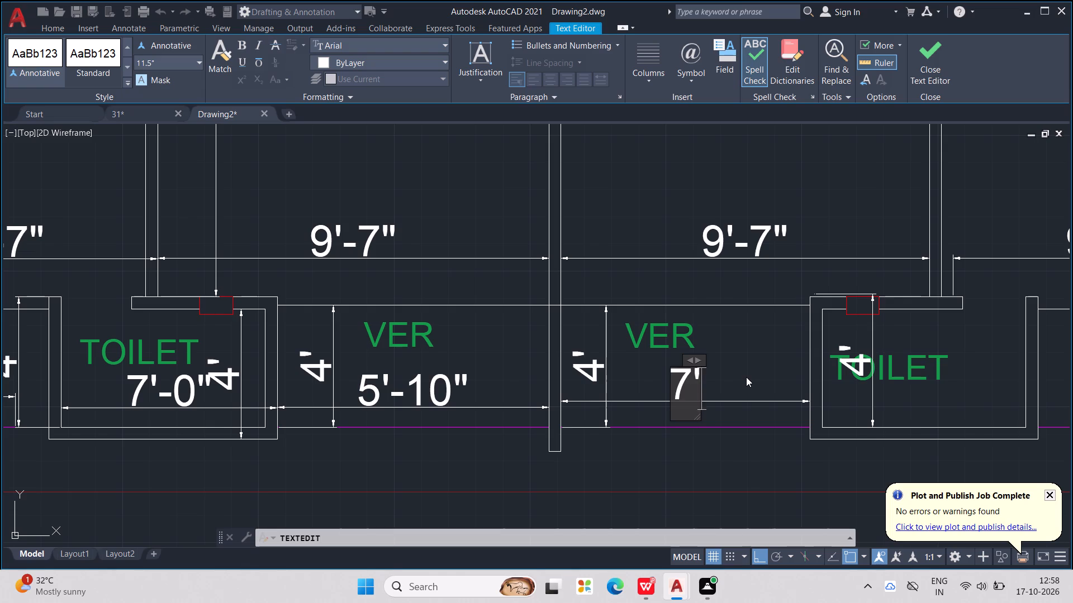
pyautogui.press('0')
pyautogui.press('BackSpace')
pyautogui.press('-')
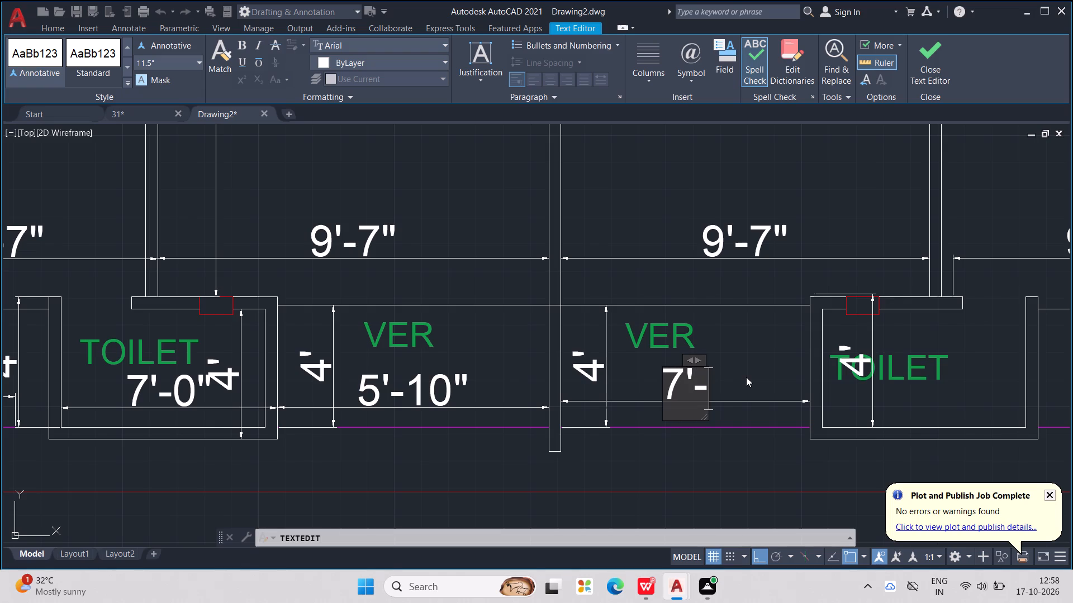
pyautogui.write('0"')
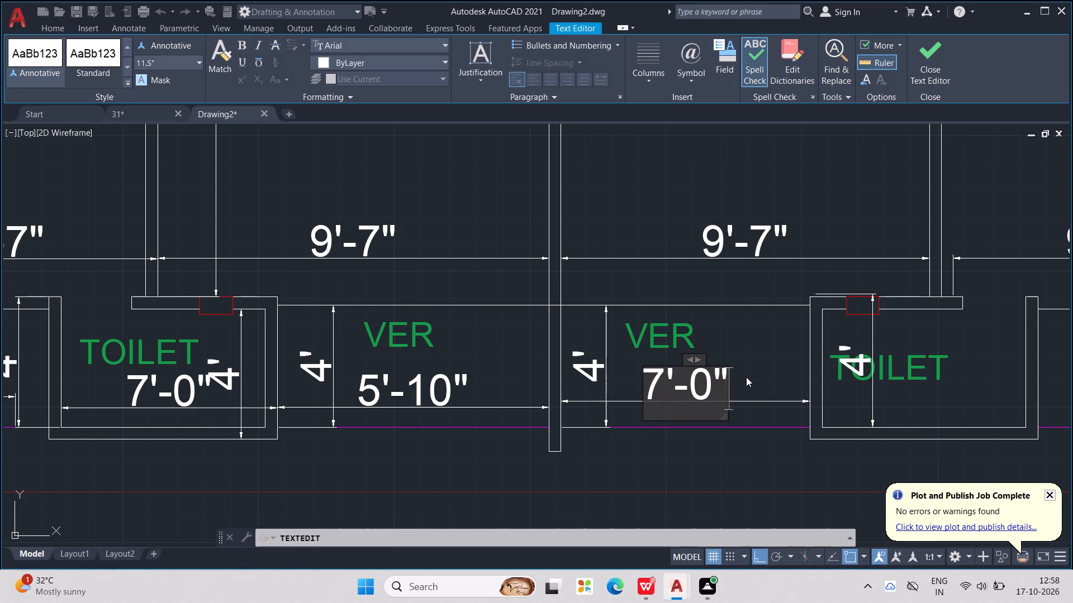
pyautogui.click(697, 304)
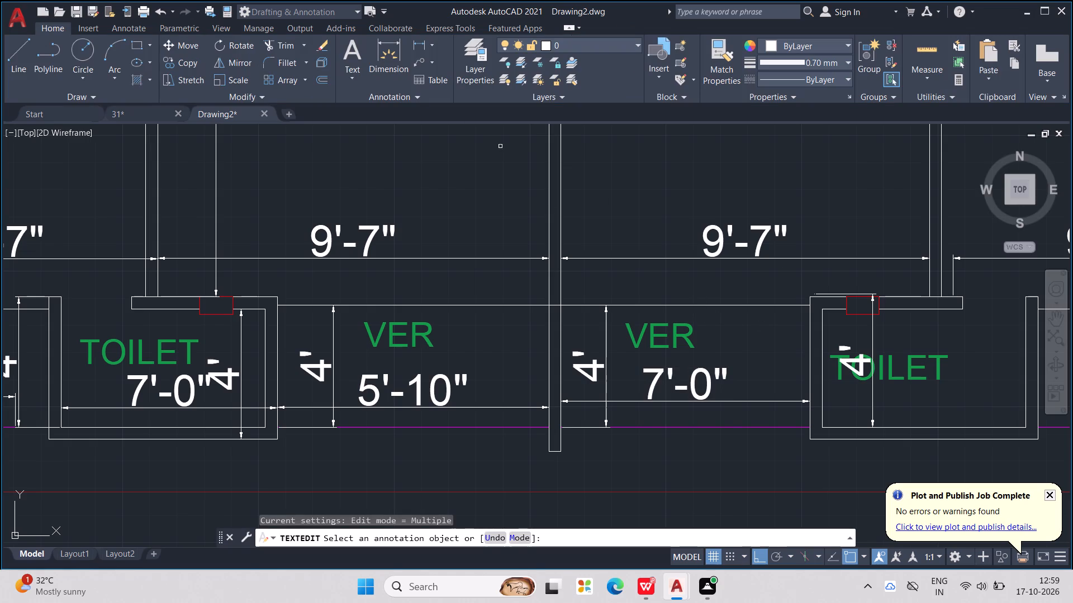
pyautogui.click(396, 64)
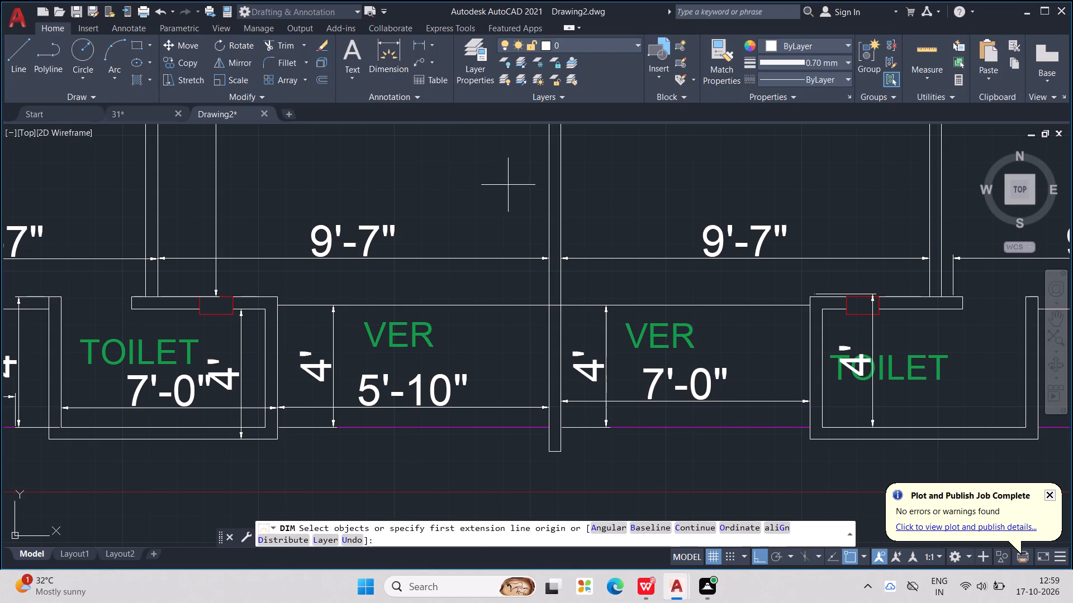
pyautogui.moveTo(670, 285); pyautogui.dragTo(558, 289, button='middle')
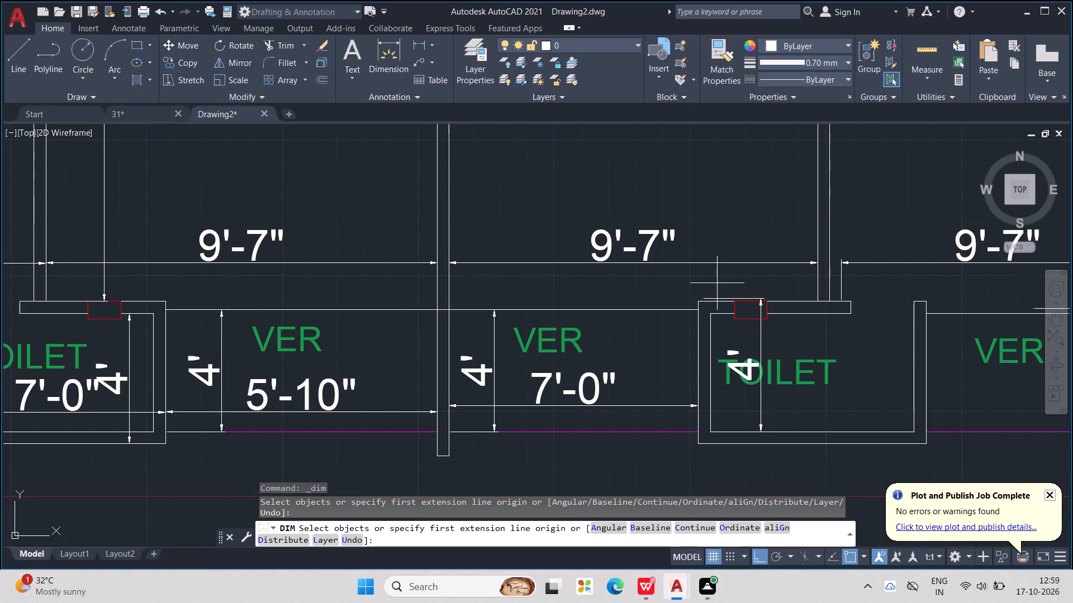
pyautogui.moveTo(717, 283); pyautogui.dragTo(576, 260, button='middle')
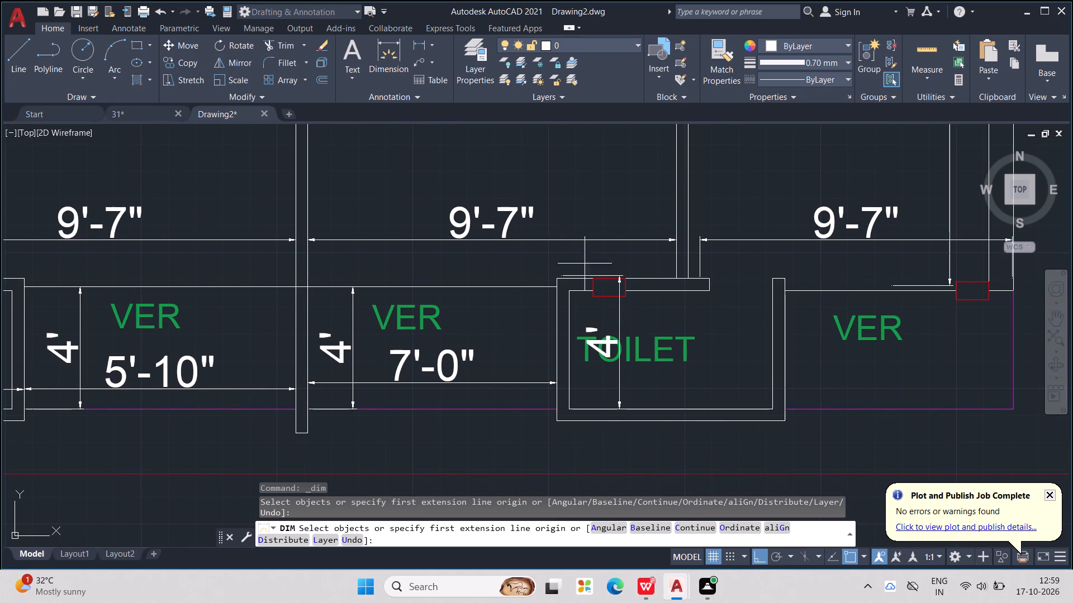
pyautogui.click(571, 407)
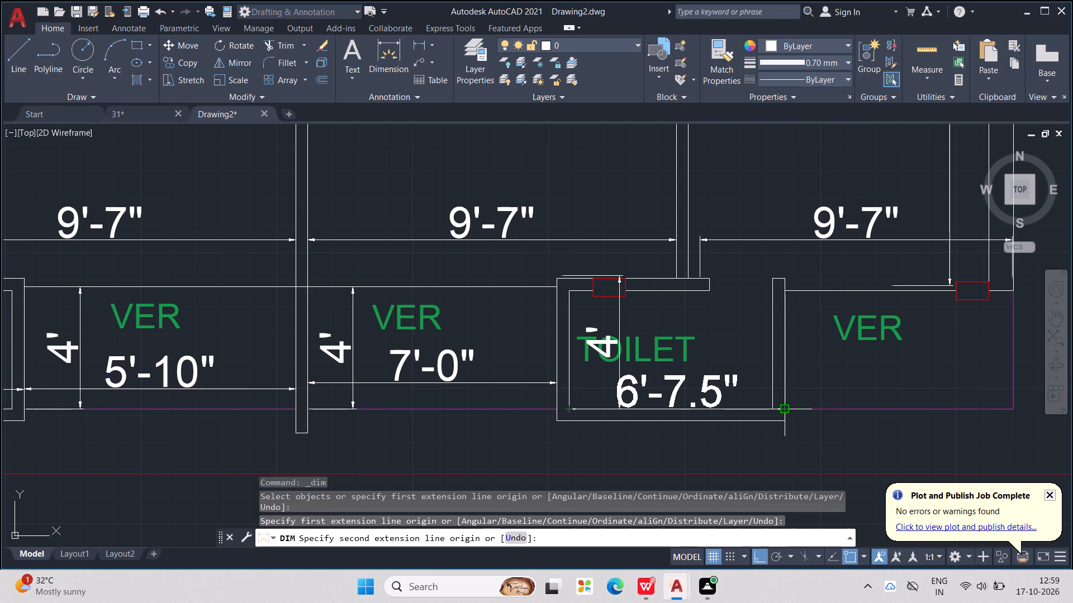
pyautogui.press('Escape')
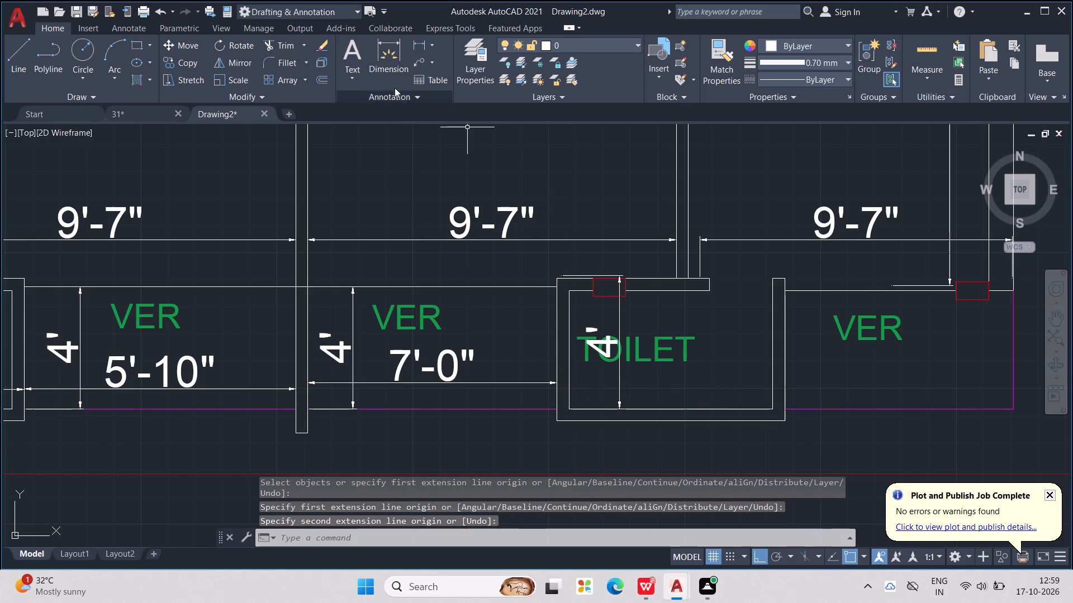
# Add a horizontal dimension across the right unit's veranda-side toilet between its outer wall faces, below the TOILET label.
pyautogui.click(395, 79)
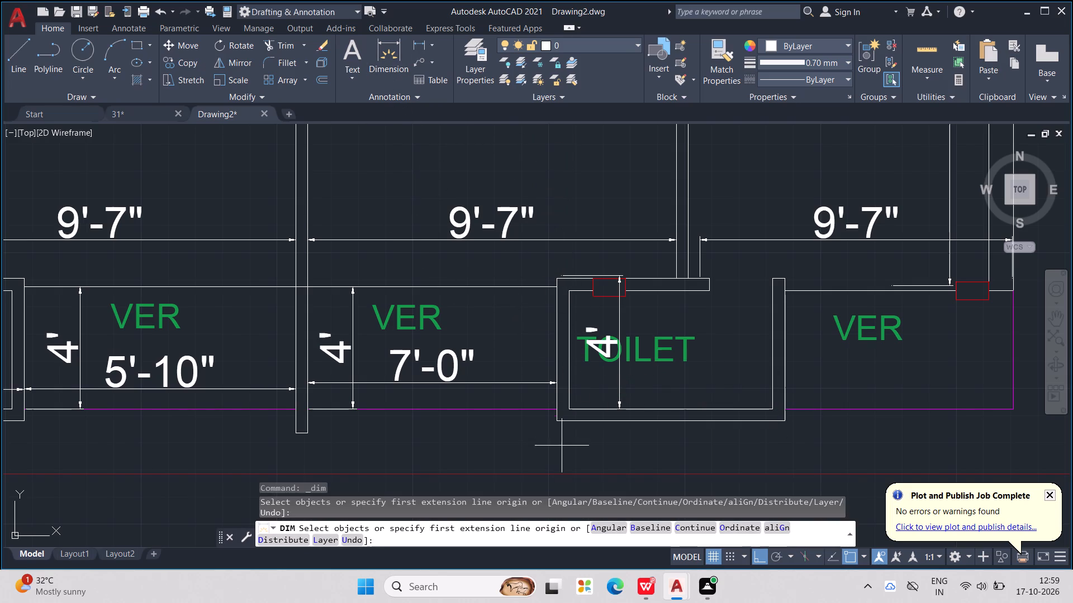
pyautogui.click(555, 412)
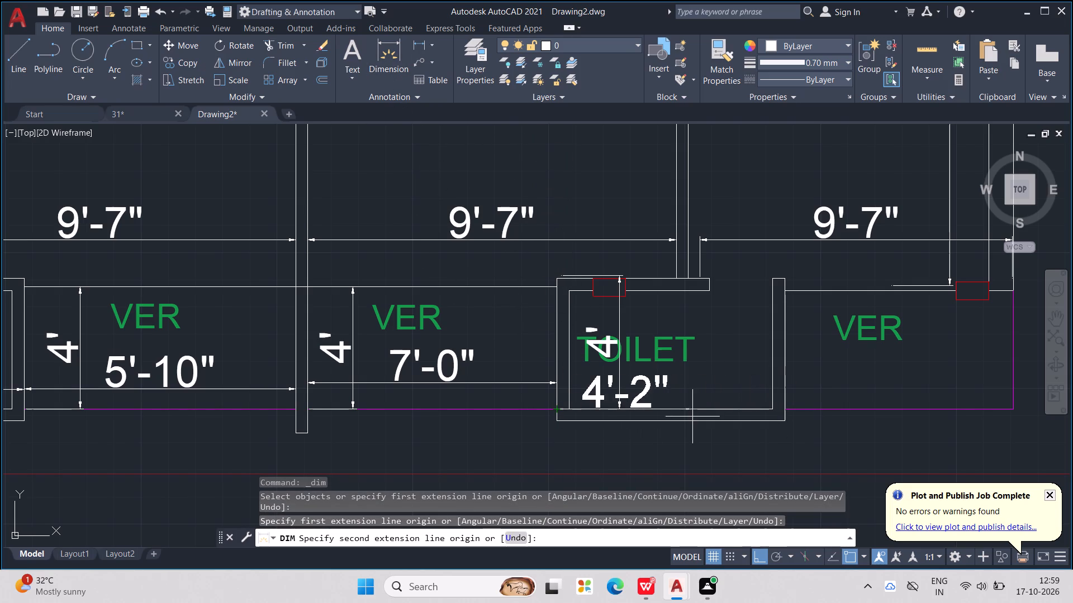
pyautogui.click(786, 410)
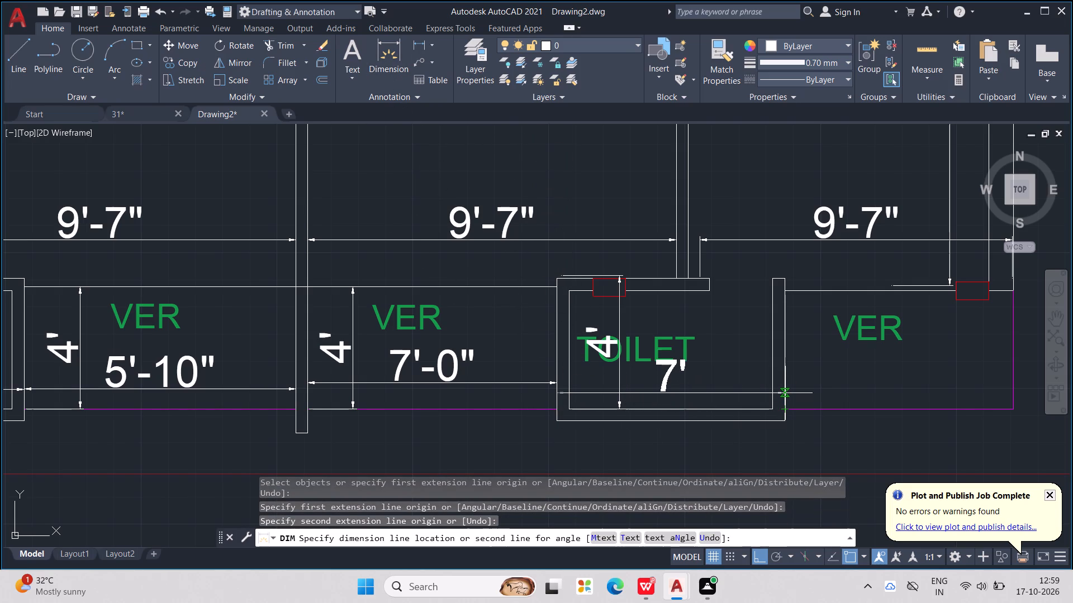
pyautogui.click(785, 393)
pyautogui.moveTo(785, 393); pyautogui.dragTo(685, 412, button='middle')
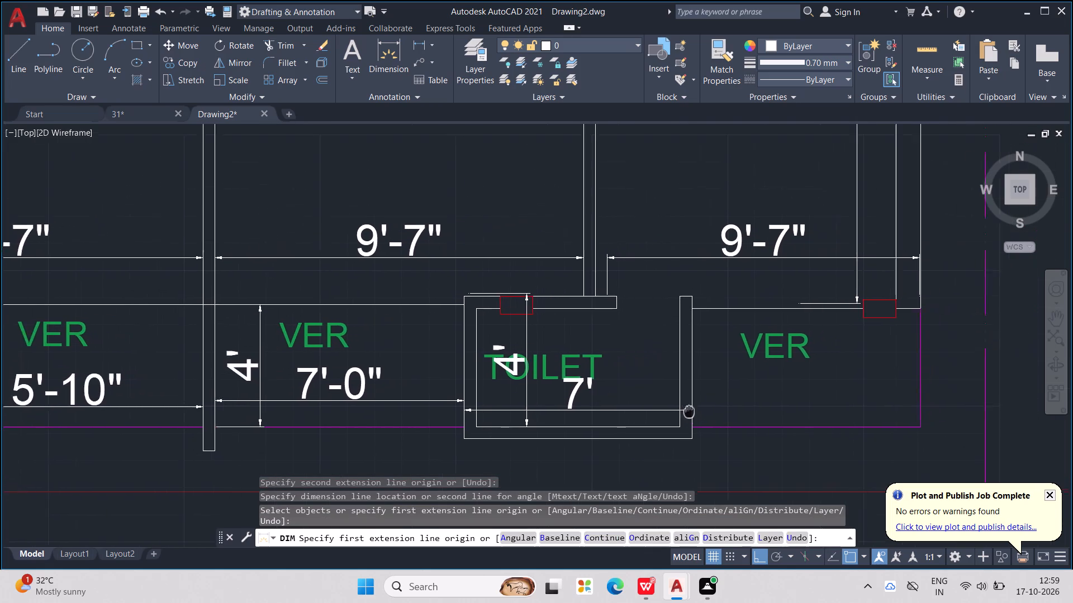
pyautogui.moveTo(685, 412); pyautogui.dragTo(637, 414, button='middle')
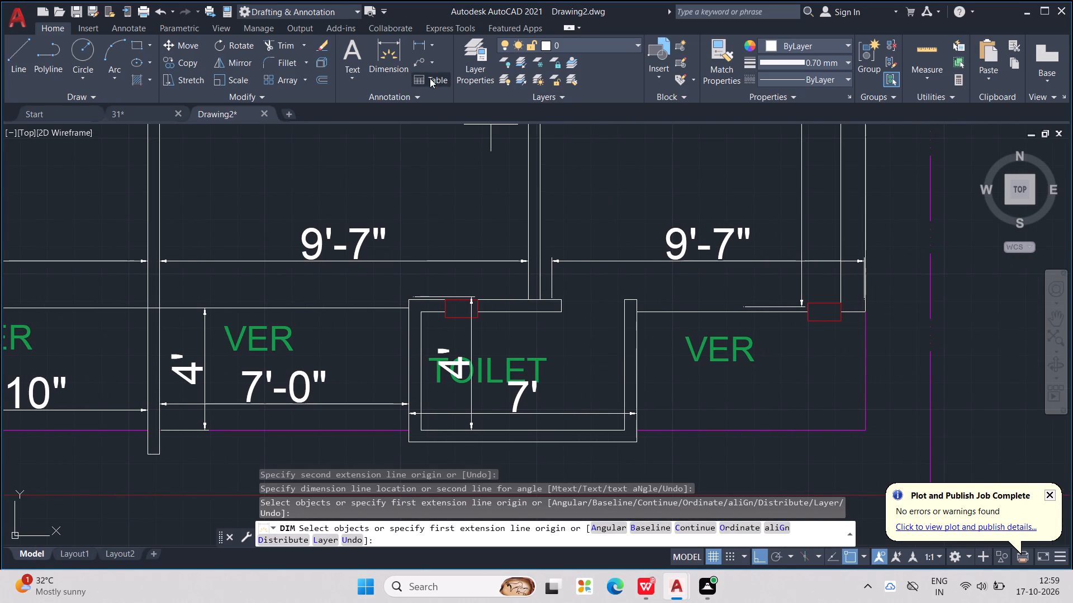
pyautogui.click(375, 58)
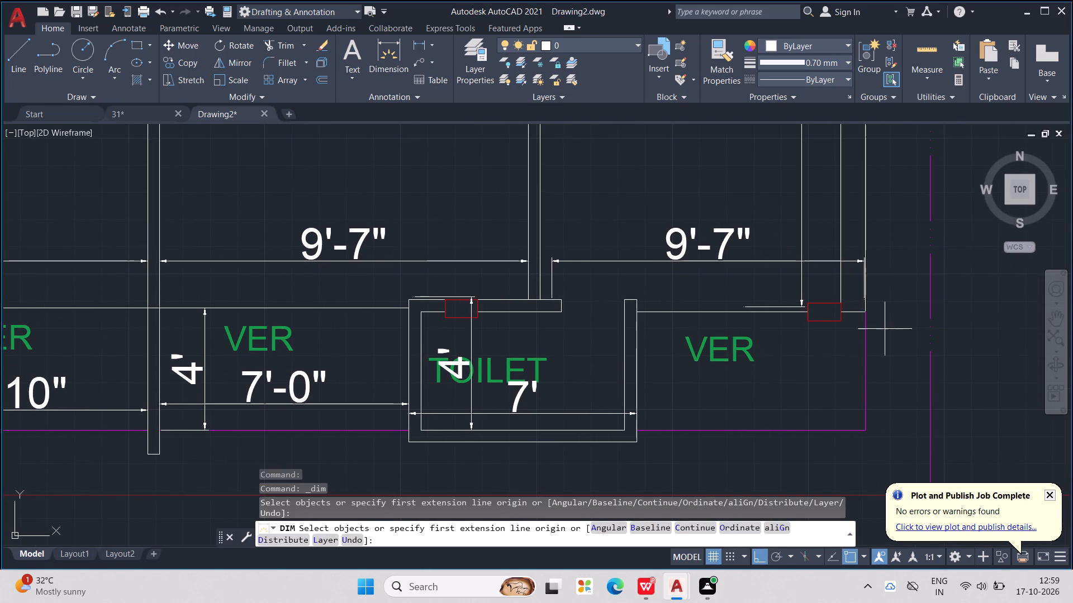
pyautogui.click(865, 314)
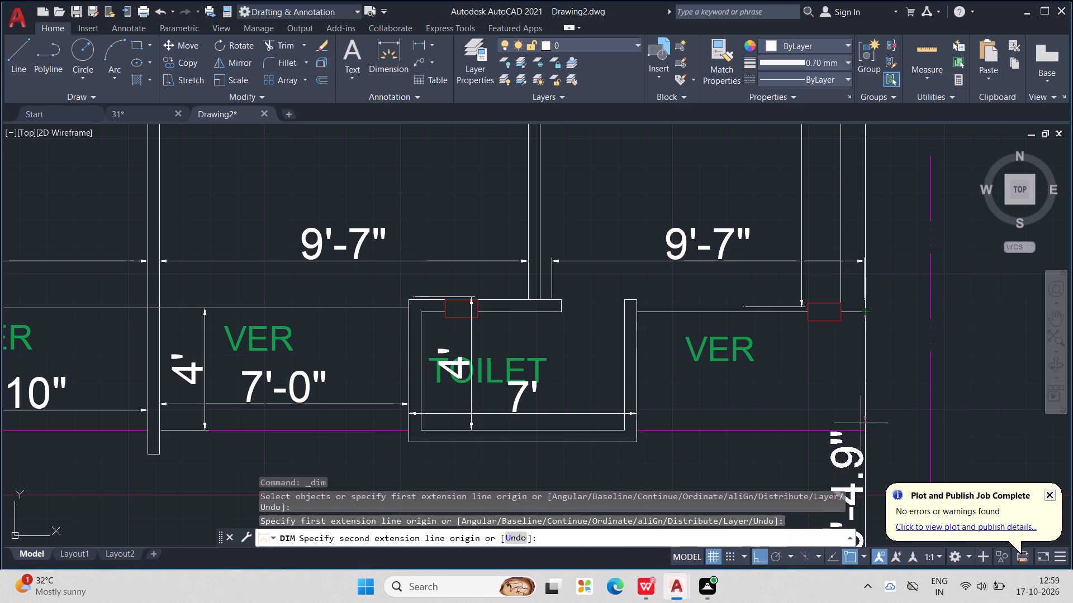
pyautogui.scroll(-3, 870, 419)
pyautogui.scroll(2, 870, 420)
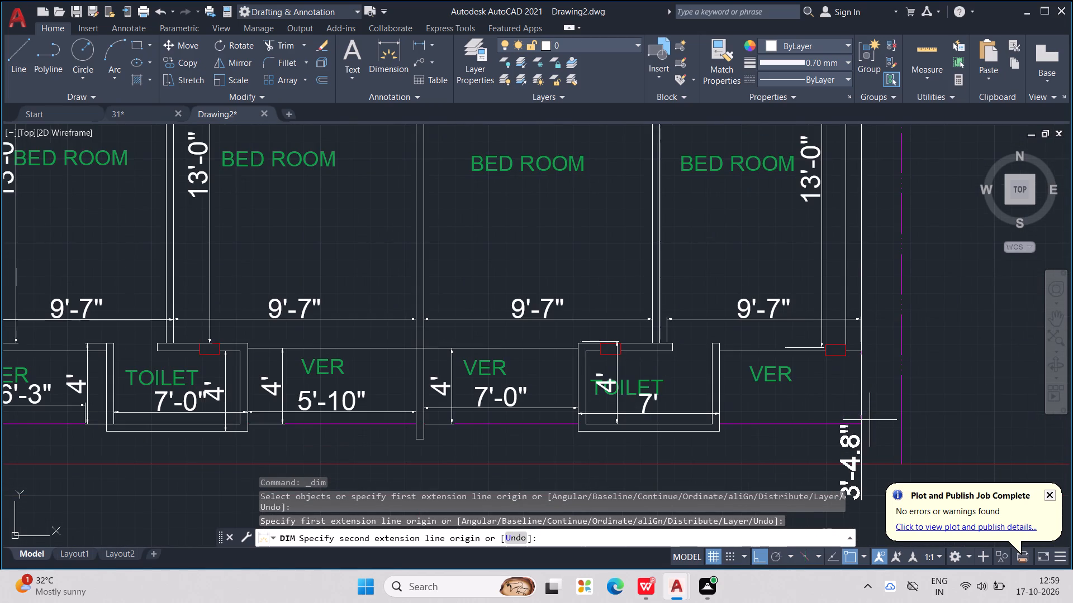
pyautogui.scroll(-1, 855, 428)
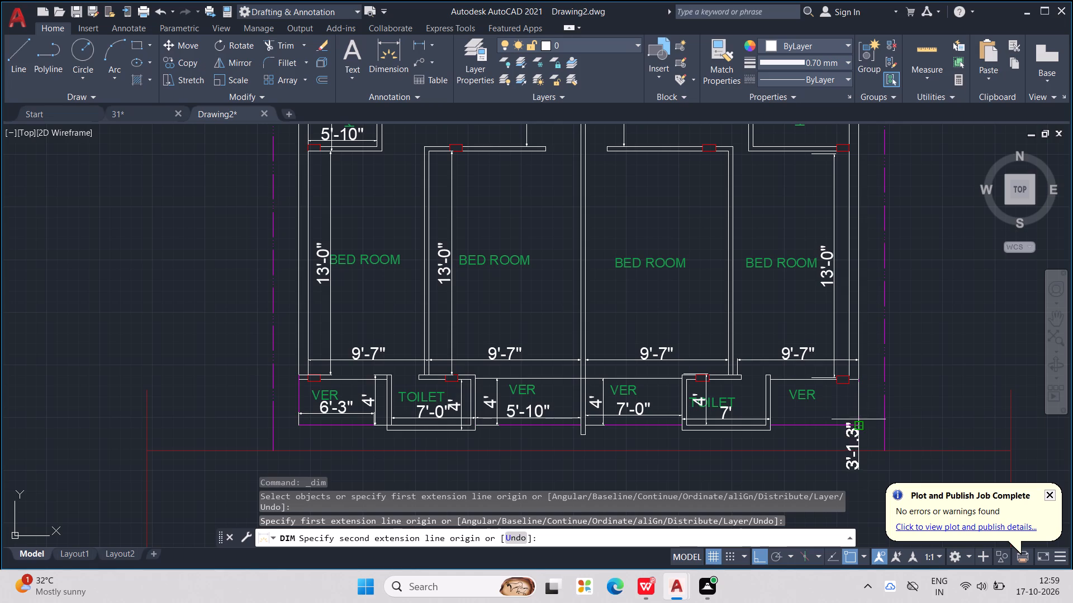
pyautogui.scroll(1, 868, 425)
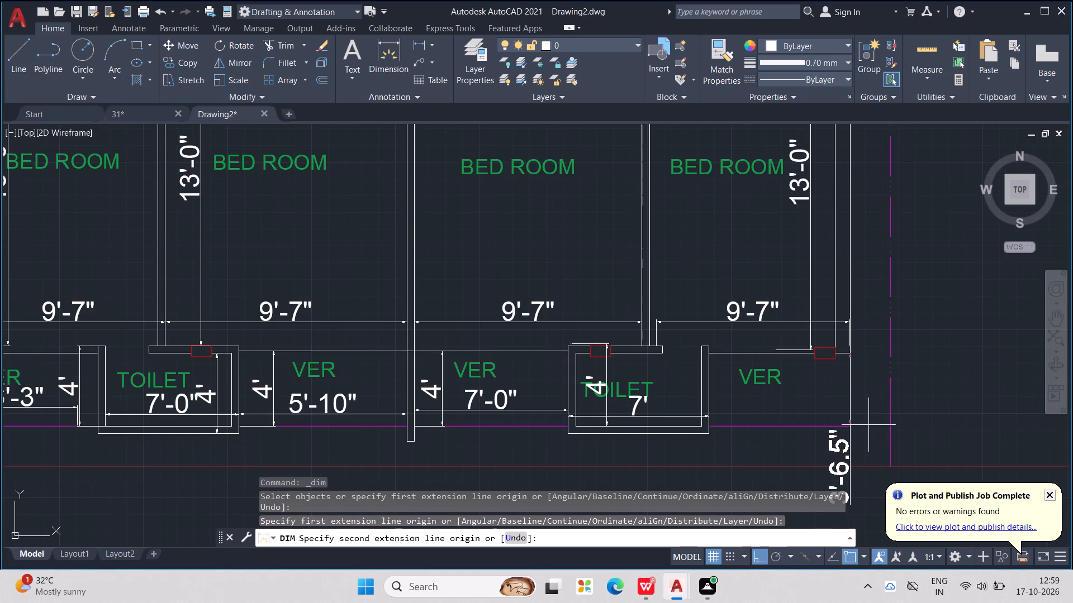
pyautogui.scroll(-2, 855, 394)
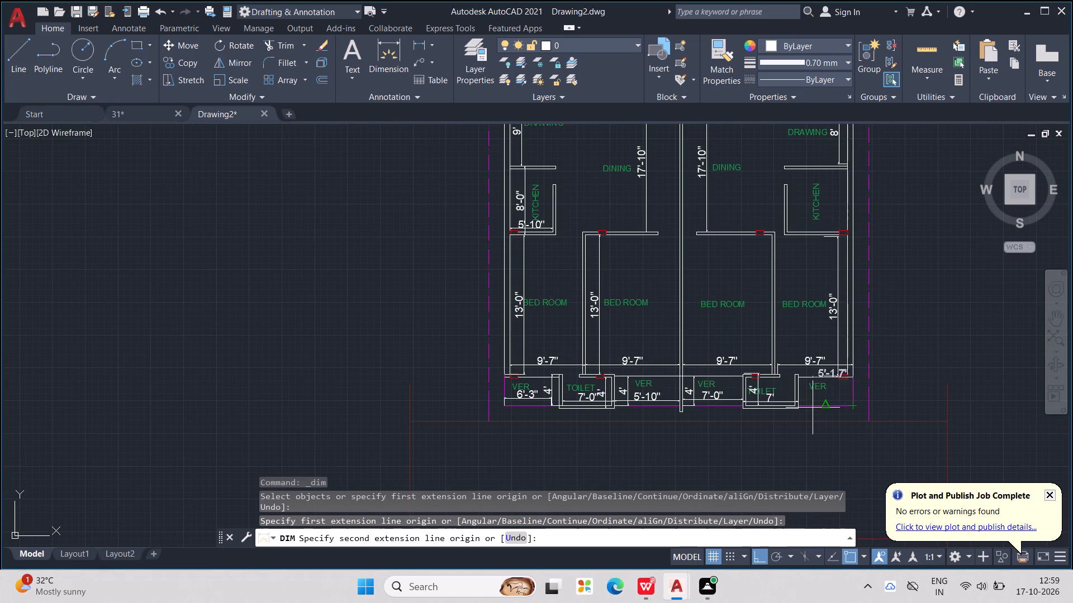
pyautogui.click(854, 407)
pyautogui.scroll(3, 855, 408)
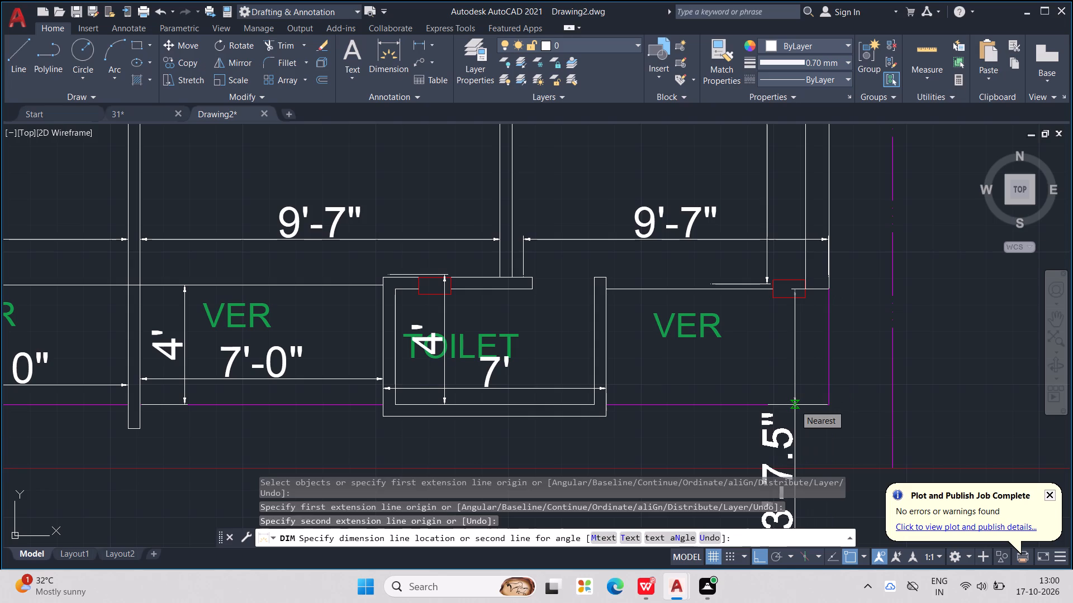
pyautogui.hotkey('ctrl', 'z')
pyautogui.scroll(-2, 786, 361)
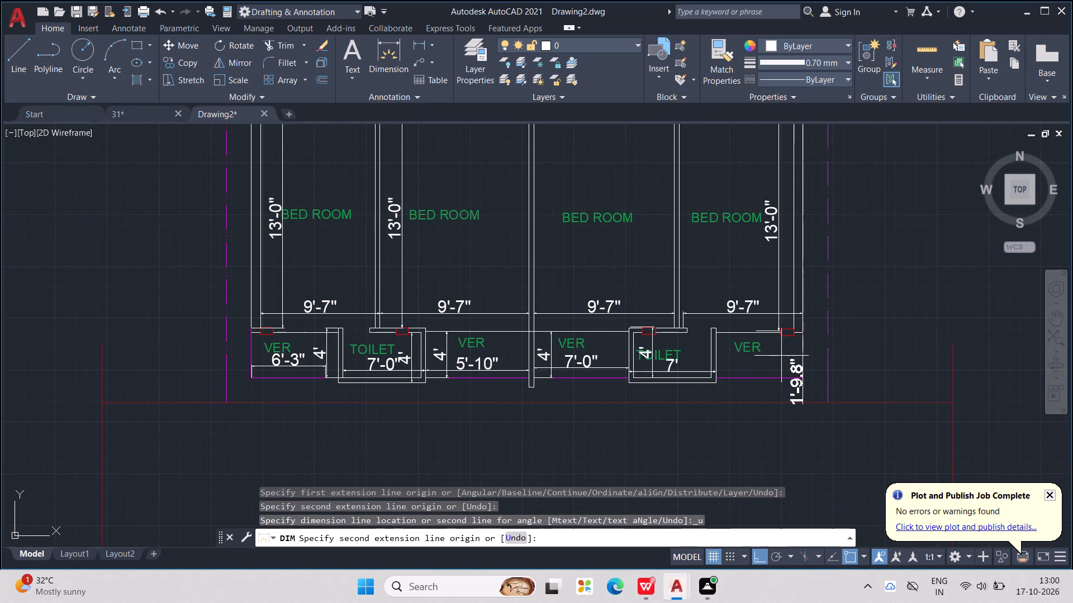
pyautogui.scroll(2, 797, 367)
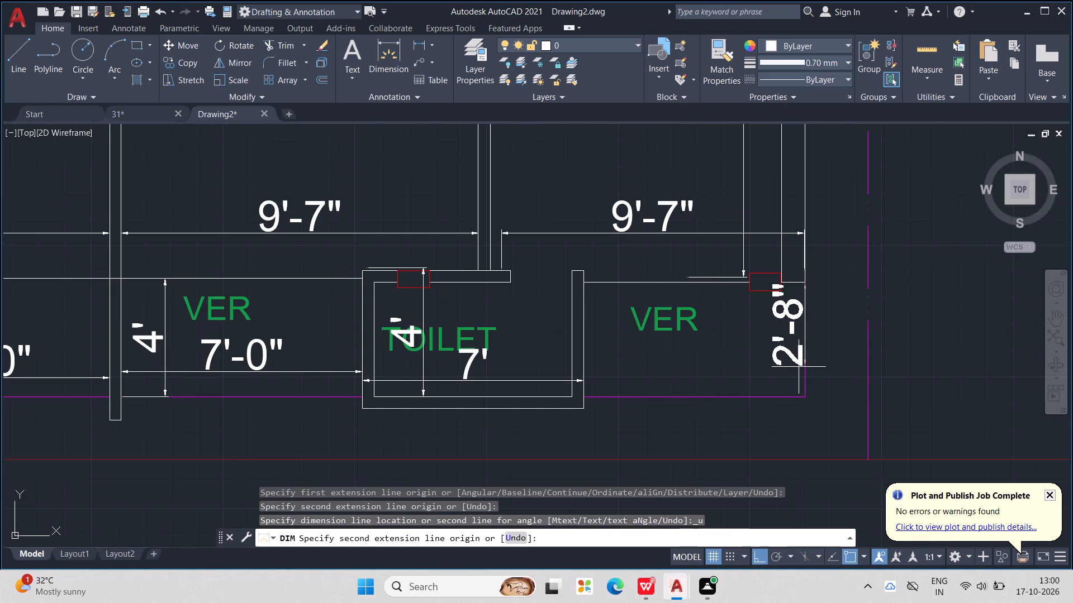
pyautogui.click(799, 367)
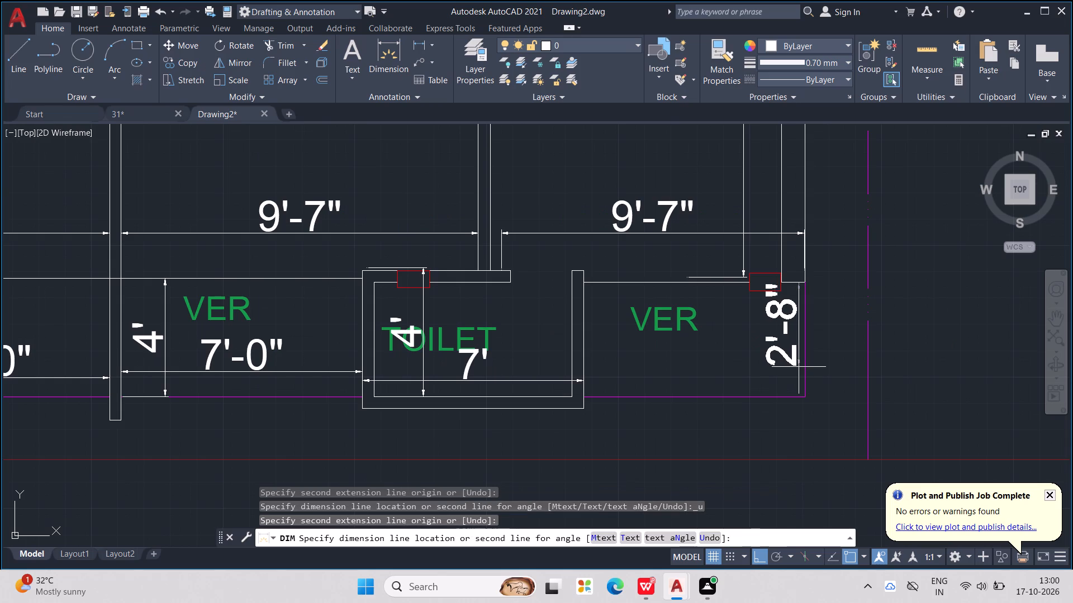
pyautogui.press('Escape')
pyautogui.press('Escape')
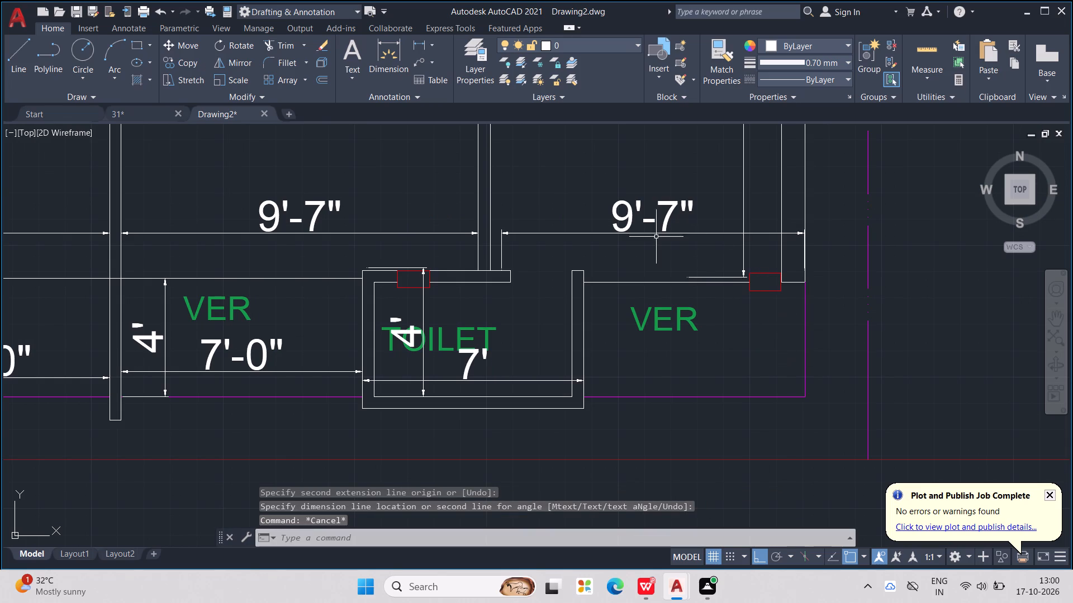
# Add a horizontal dimension in the right unit's outer veranda, from the toilet's outer wall face to the veranda's outer edge, below the VER label.
pyautogui.click(391, 75)
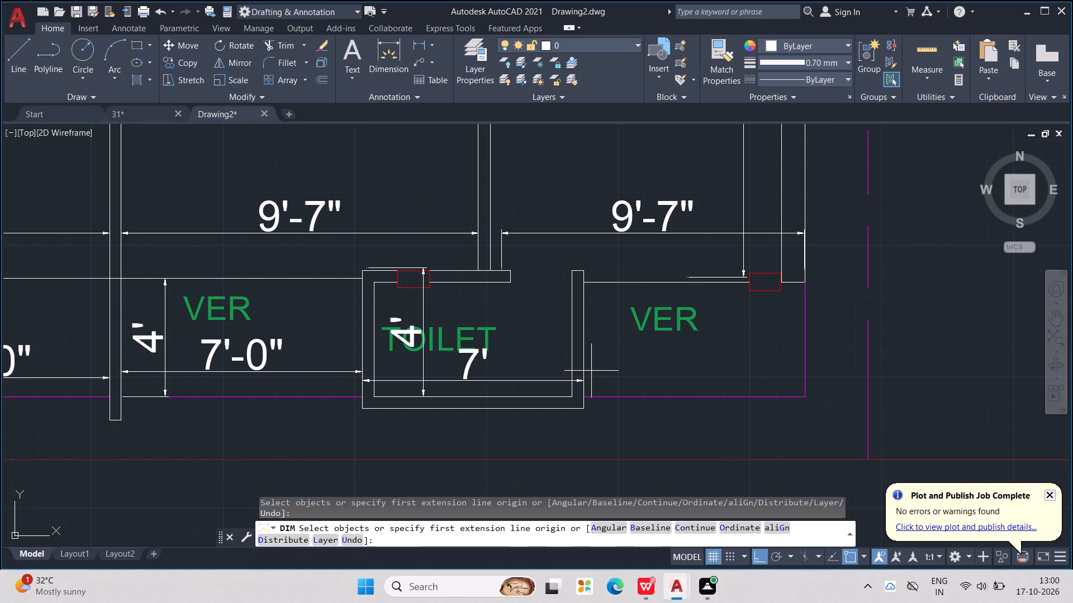
pyautogui.click(584, 393)
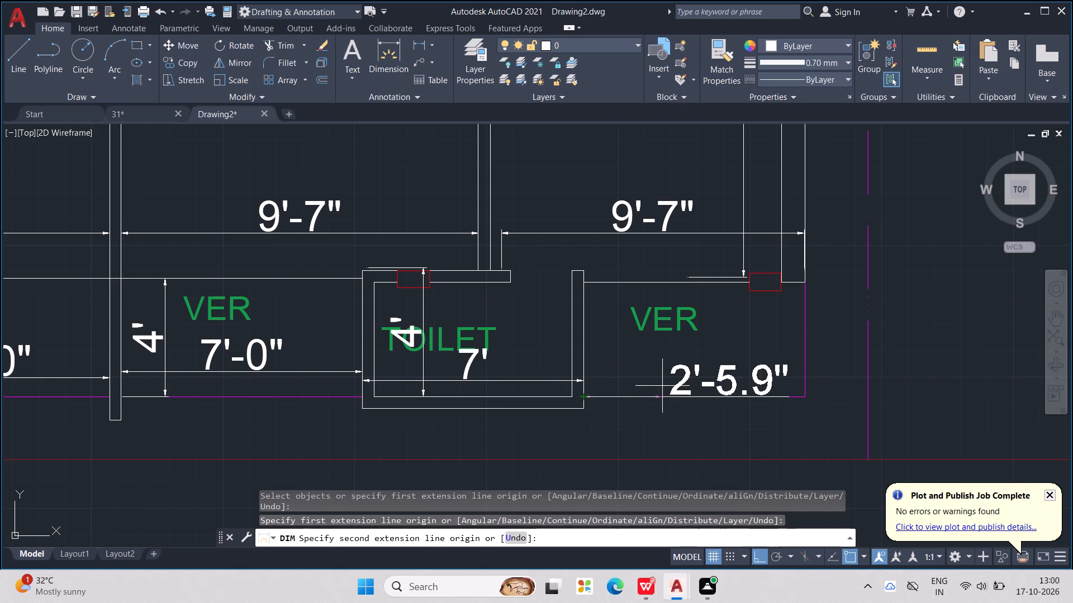
pyautogui.click(805, 398)
pyautogui.click(790, 373)
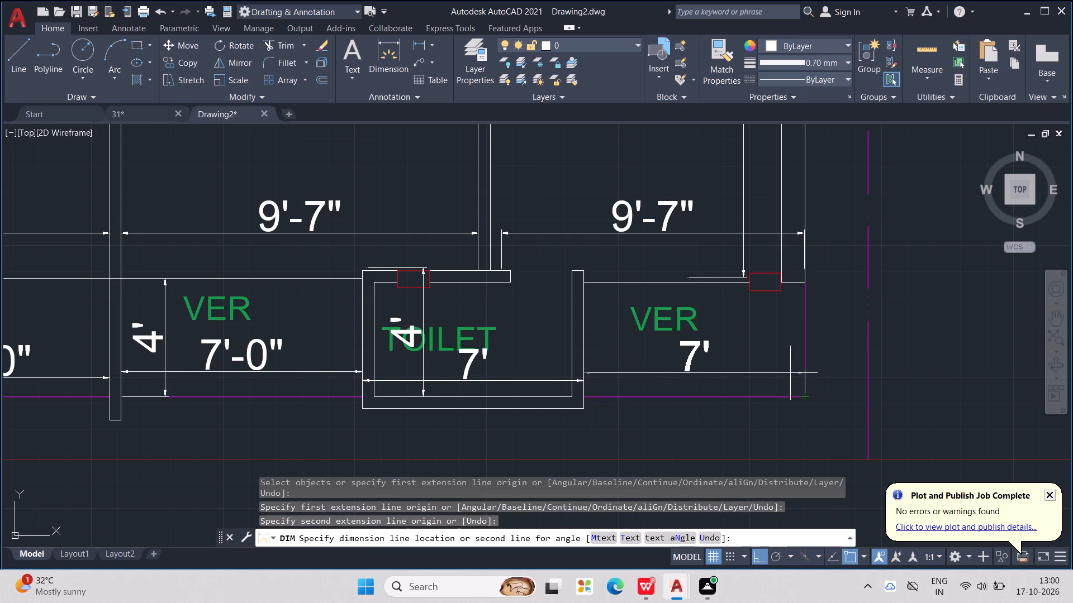
pyautogui.click(706, 375)
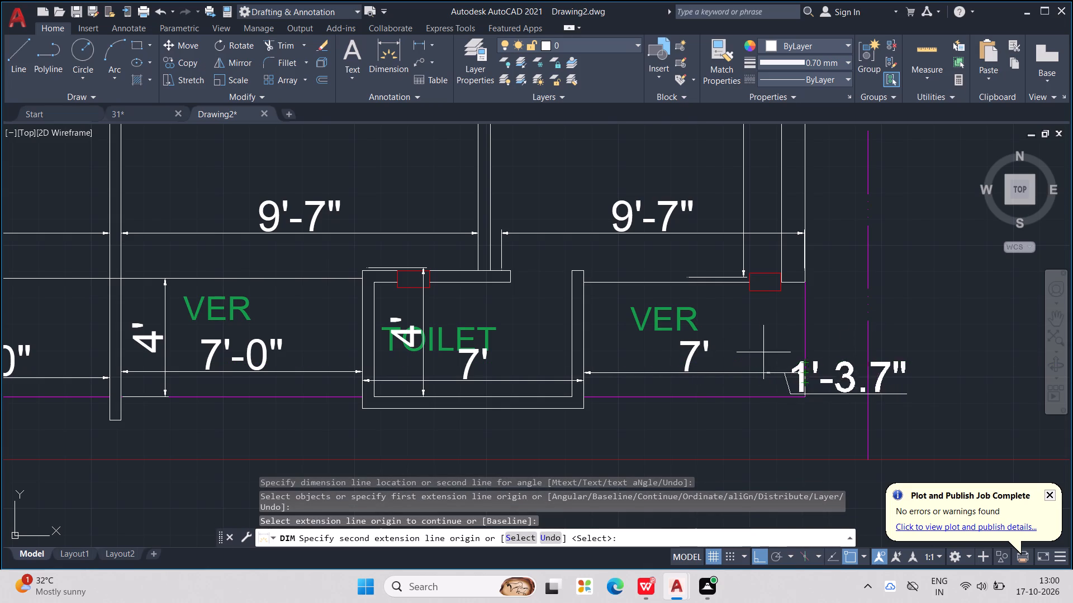
pyautogui.press('Escape')
pyautogui.press('Escape')
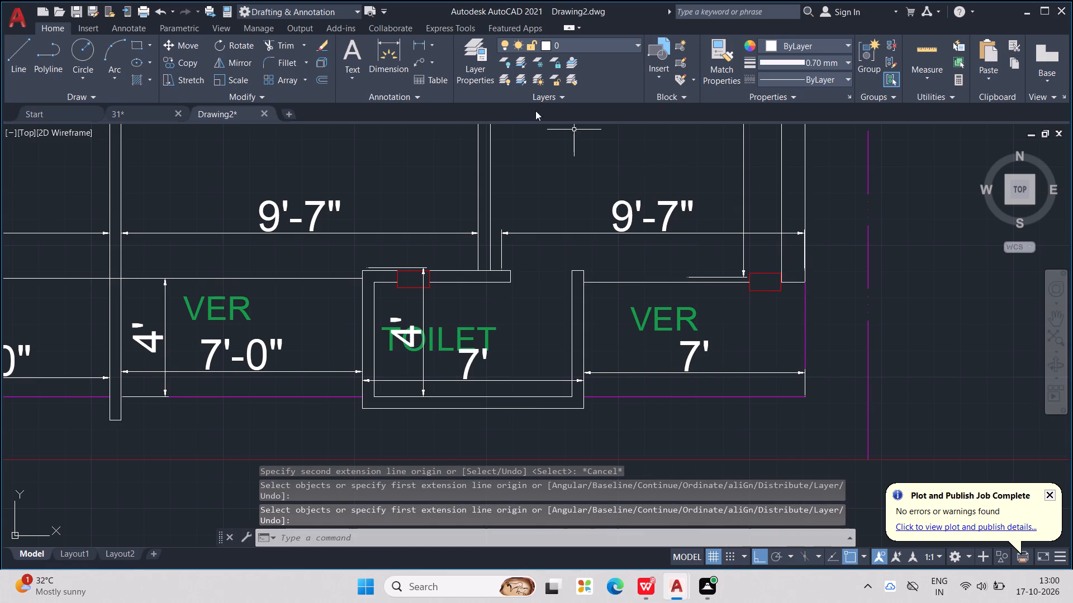
# Add a vertical dimension in the right unit's outer veranda, from the bedroom wall down along the veranda's outer edge.
pyautogui.click(382, 54)
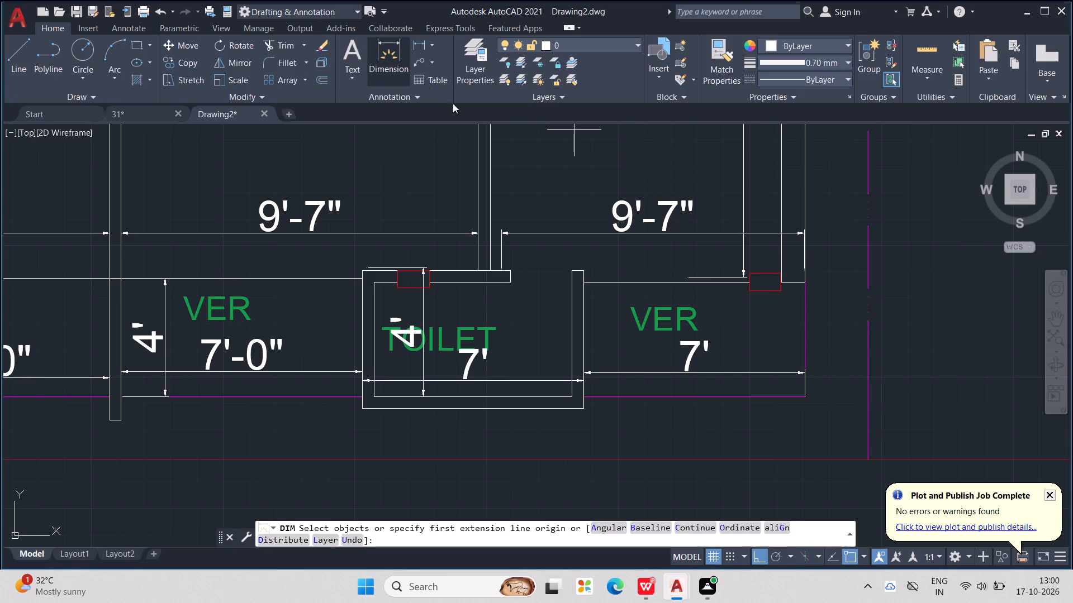
pyautogui.moveTo(851, 298); pyautogui.dragTo(691, 285, button='middle')
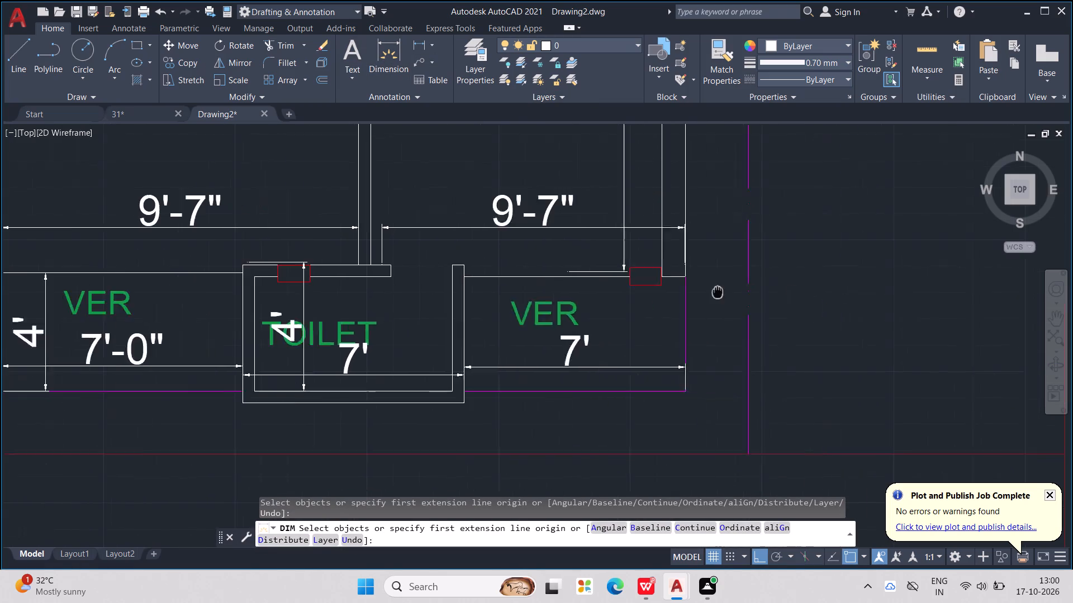
pyautogui.moveTo(691, 285); pyautogui.dragTo(653, 279, button='middle')
pyautogui.click(605, 265)
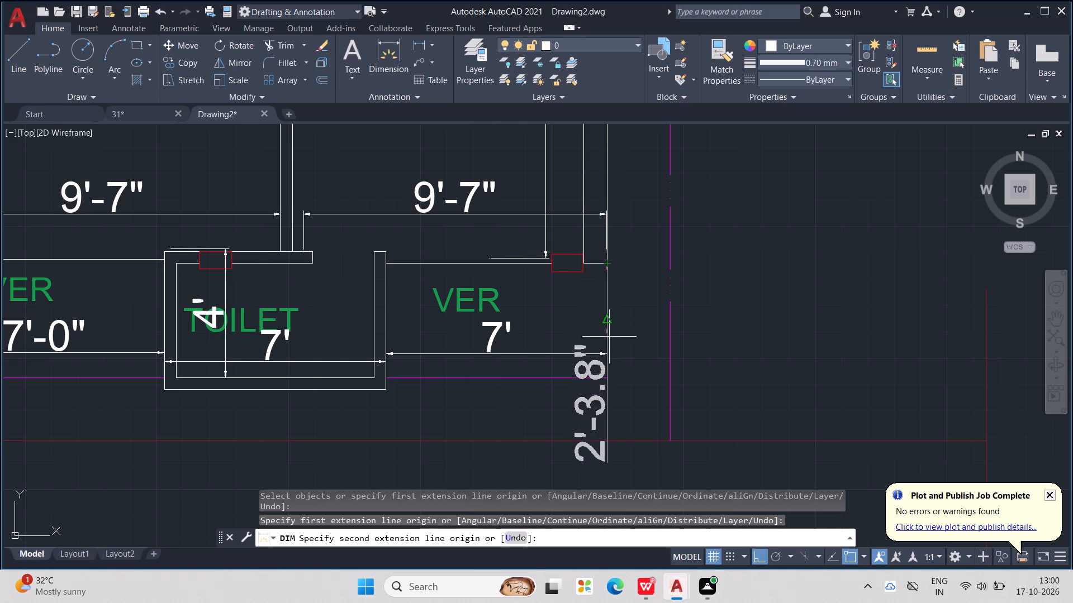
pyautogui.scroll(-3, 607, 356)
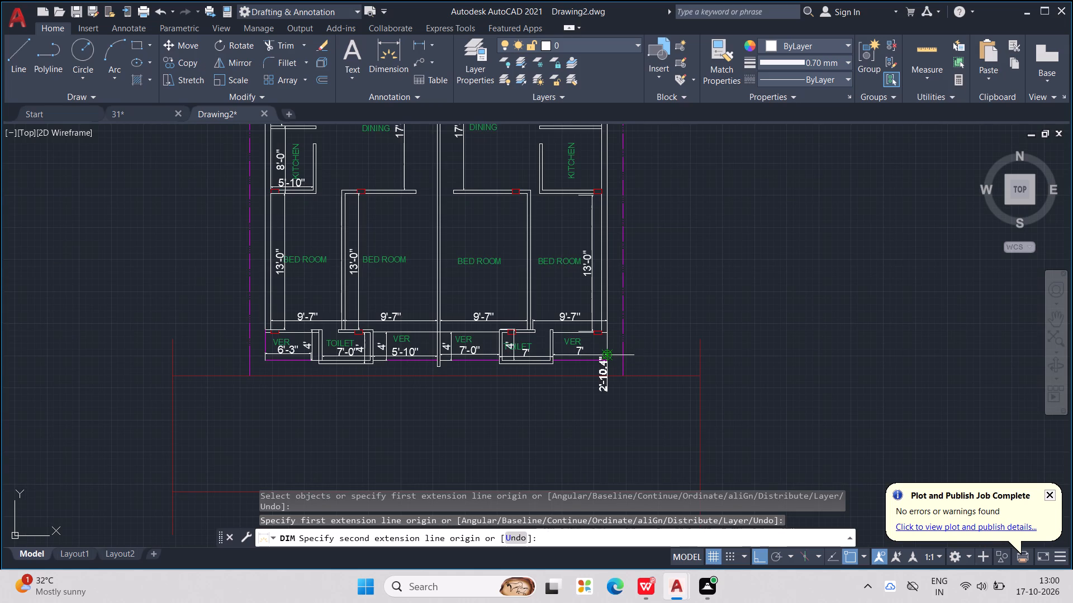
pyautogui.click(595, 362)
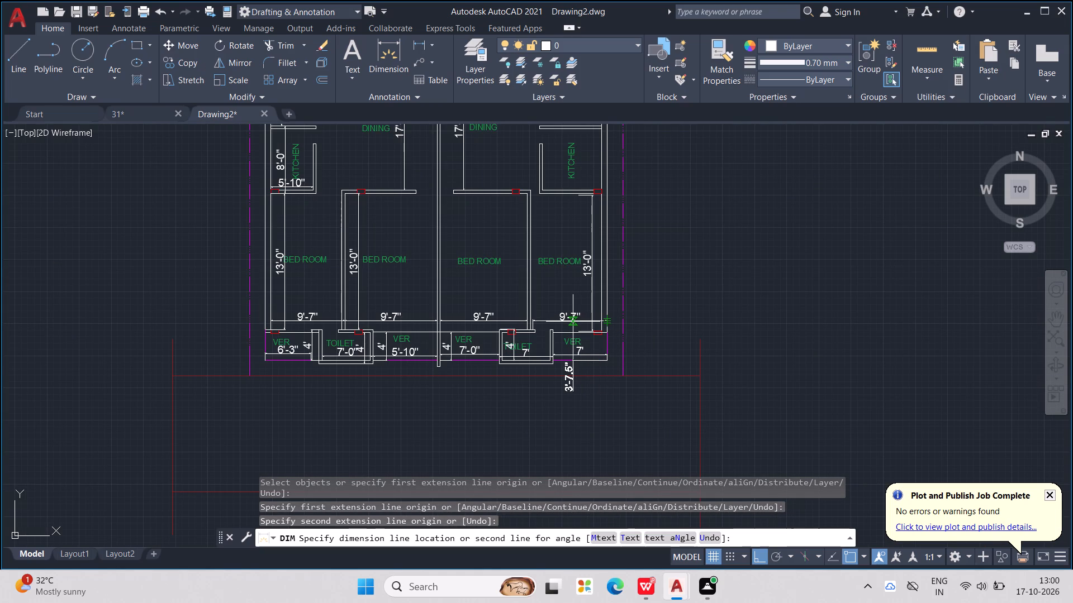
pyautogui.hotkey('ctrl', 'z')
pyautogui.scroll(4, 590, 331)
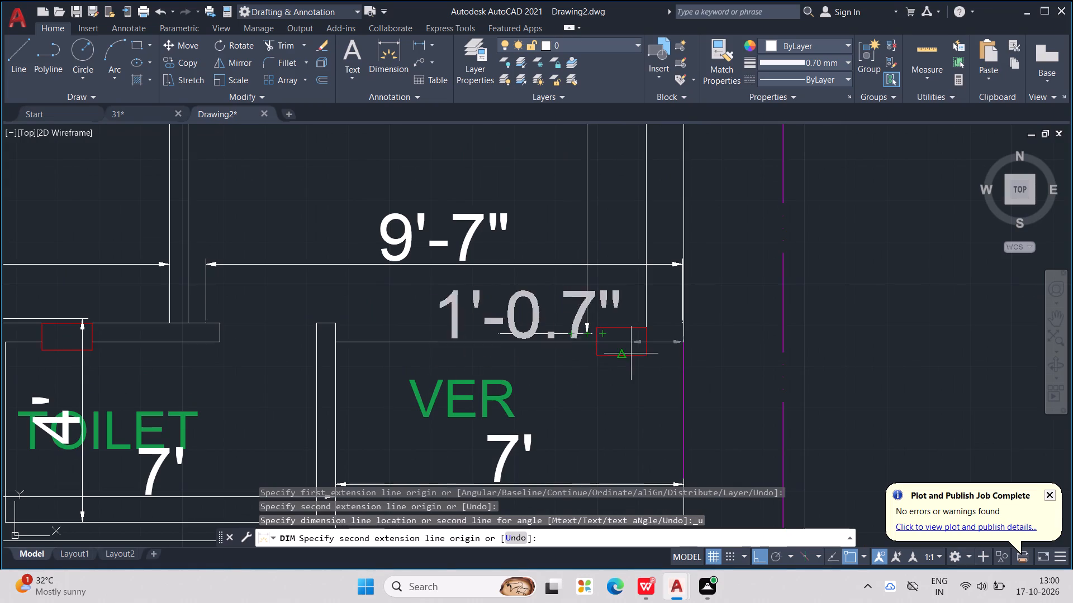
pyautogui.scroll(-3, 638, 353)
pyautogui.scroll(3, 649, 372)
pyautogui.scroll(-3, 649, 372)
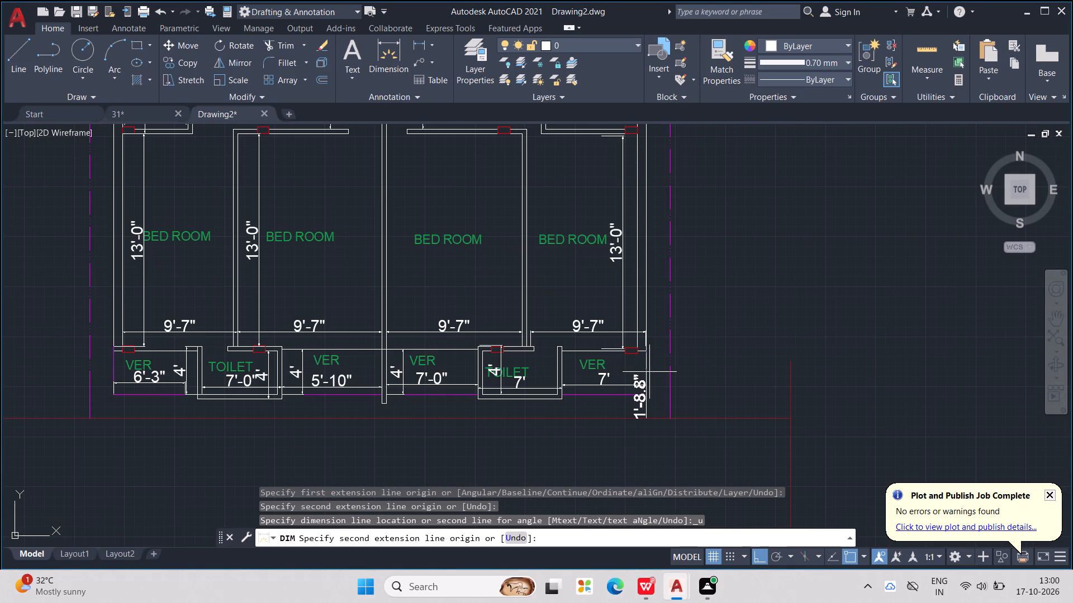
pyautogui.click(647, 393)
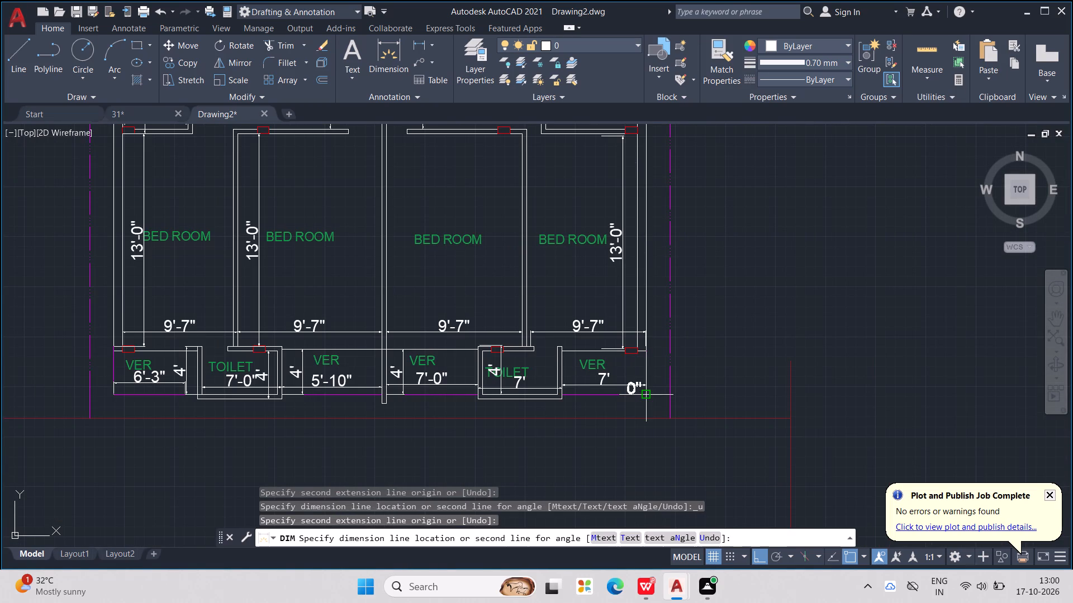
pyautogui.click(643, 381)
pyautogui.doubleClick(637, 363)
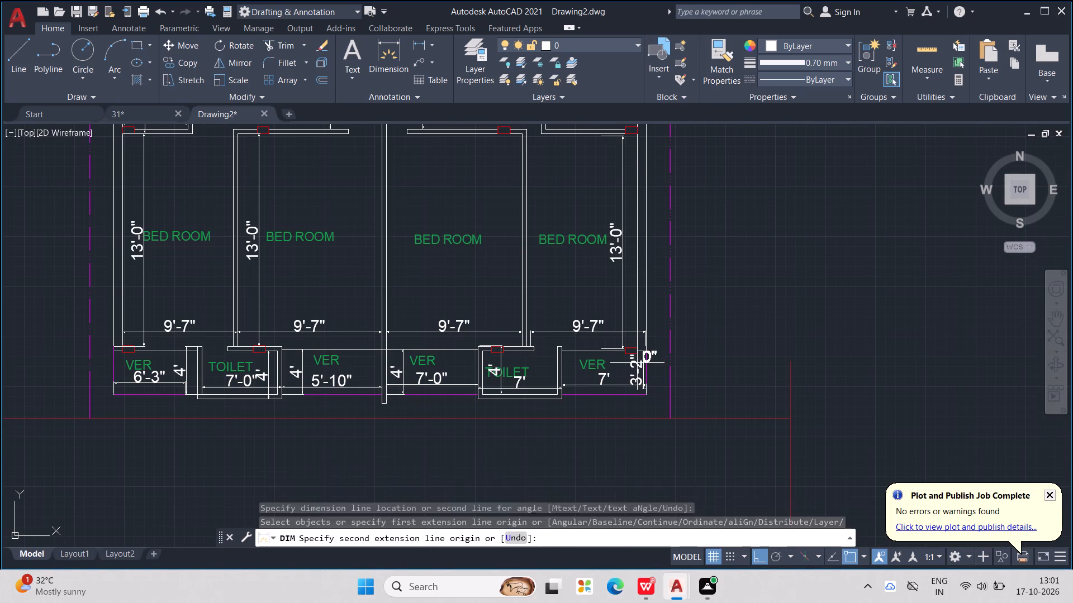
pyautogui.press('Escape')
pyautogui.press('Escape')
pyautogui.press('Escape')
pyautogui.press('Escape')
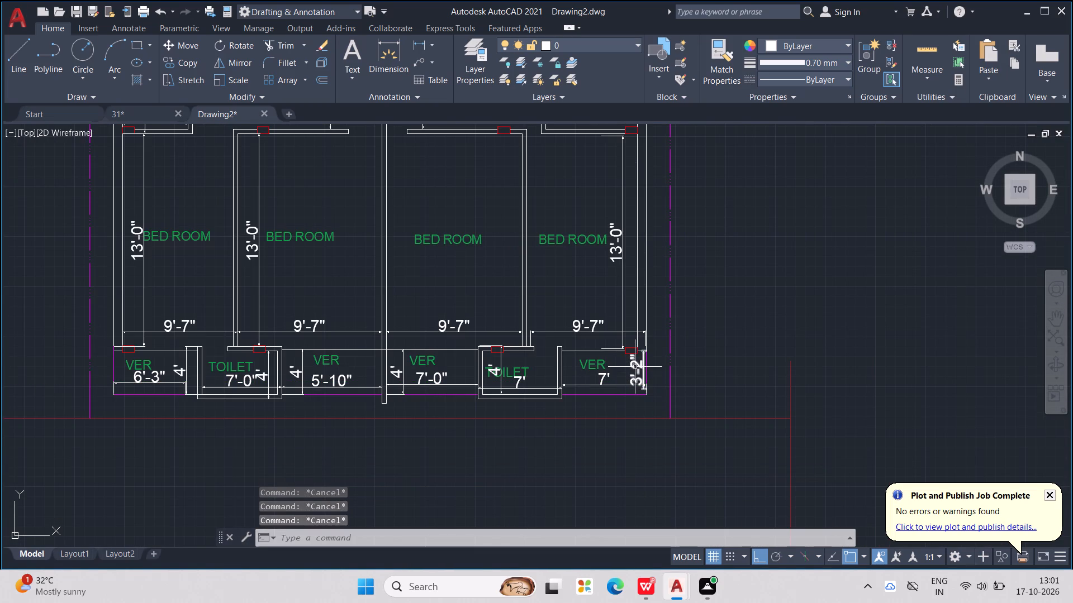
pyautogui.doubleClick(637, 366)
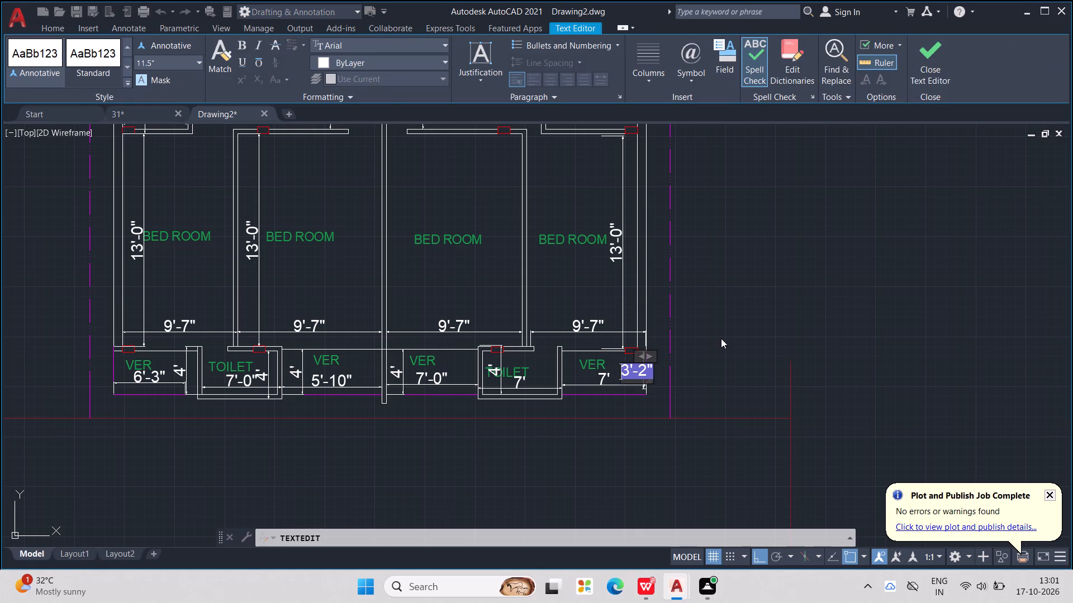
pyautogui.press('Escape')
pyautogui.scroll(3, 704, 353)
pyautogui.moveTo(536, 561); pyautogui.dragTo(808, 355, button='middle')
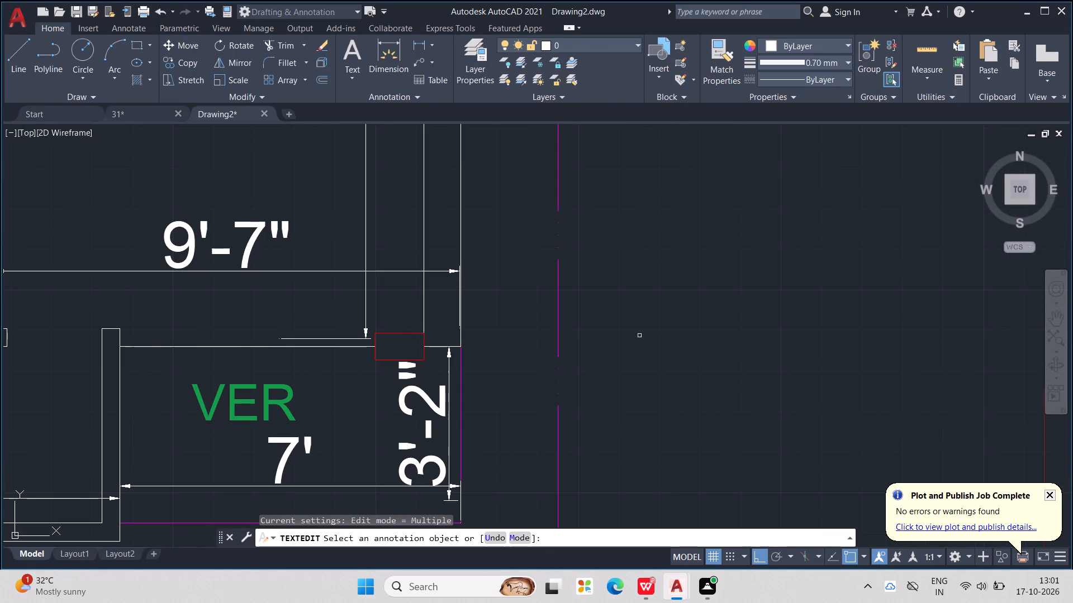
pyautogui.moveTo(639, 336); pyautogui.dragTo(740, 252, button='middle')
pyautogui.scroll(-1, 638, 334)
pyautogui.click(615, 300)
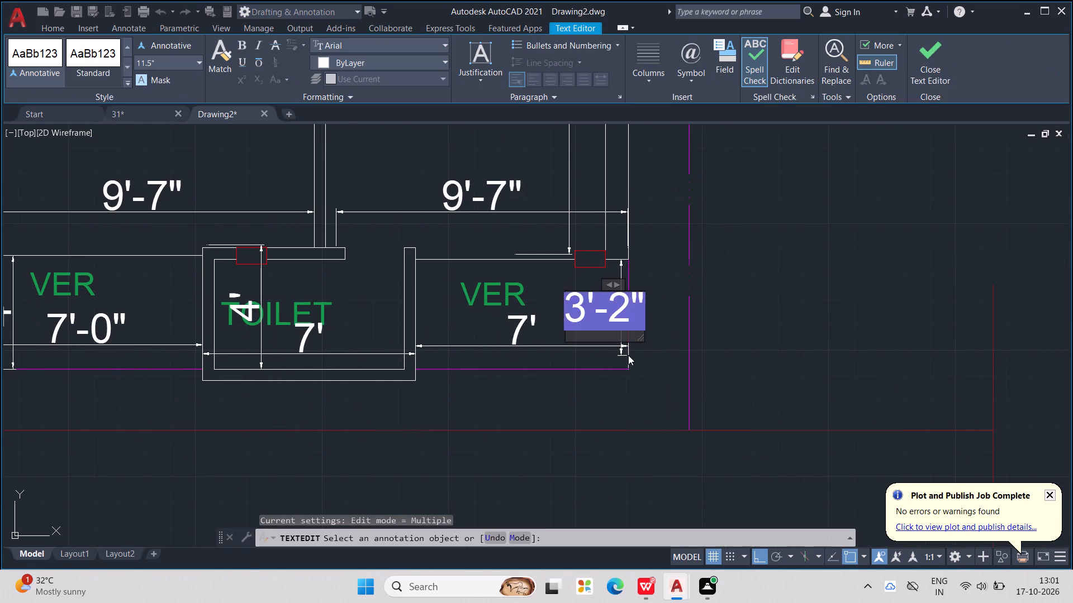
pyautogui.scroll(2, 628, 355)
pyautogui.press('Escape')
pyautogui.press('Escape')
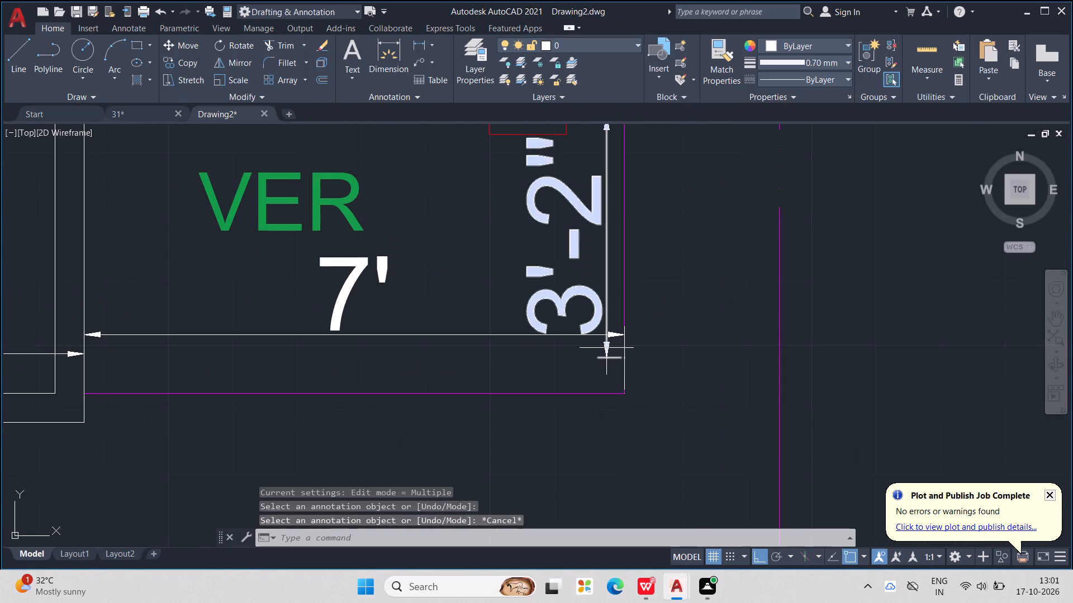
# Shift the outer veranda's vertical dimension line slightly inward, away from the veranda's outer edge.
pyautogui.click(606, 348)
pyautogui.moveTo(606, 358); pyautogui.dragTo(601, 391)
pyautogui.click(601, 391)
pyautogui.click(606, 360)
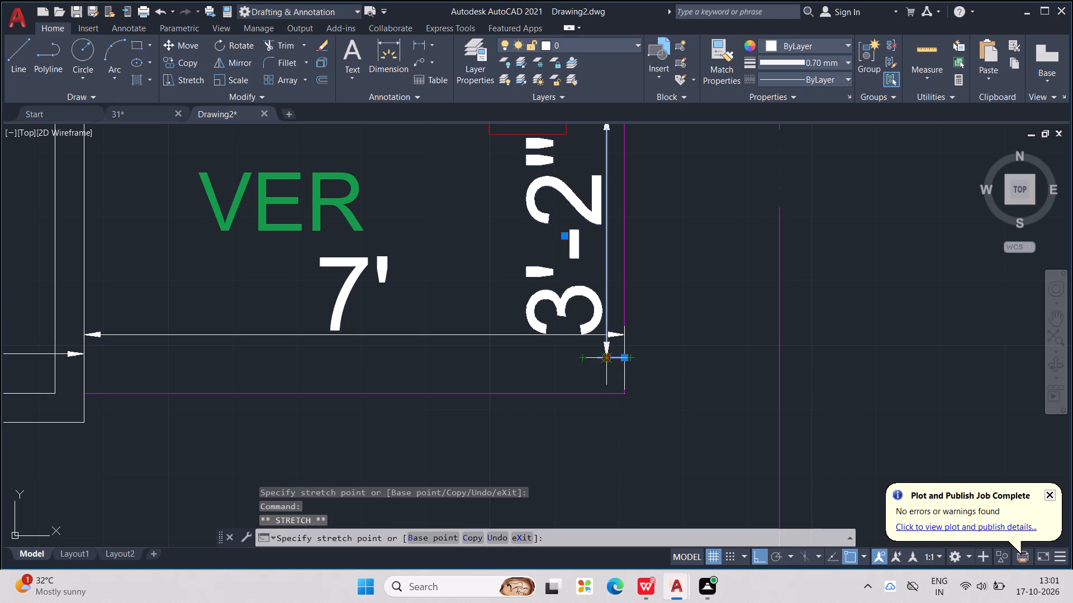
pyautogui.click(580, 362)
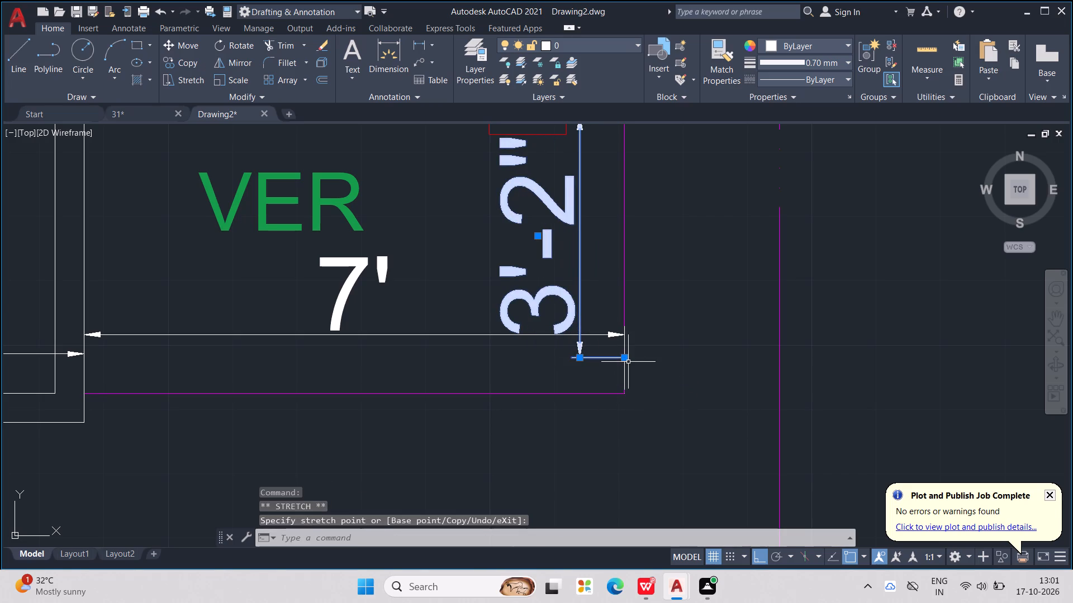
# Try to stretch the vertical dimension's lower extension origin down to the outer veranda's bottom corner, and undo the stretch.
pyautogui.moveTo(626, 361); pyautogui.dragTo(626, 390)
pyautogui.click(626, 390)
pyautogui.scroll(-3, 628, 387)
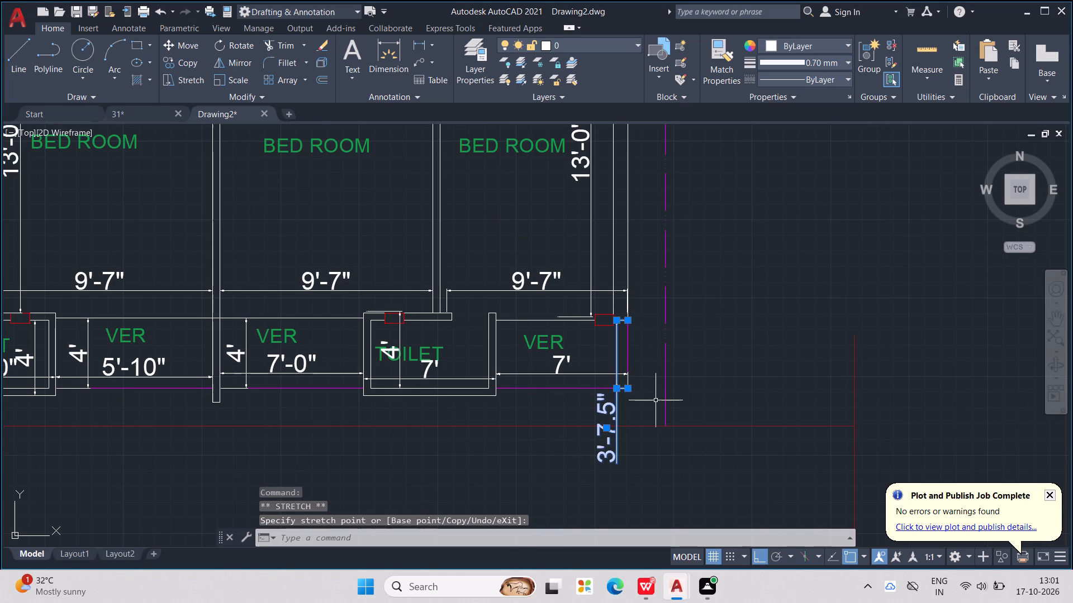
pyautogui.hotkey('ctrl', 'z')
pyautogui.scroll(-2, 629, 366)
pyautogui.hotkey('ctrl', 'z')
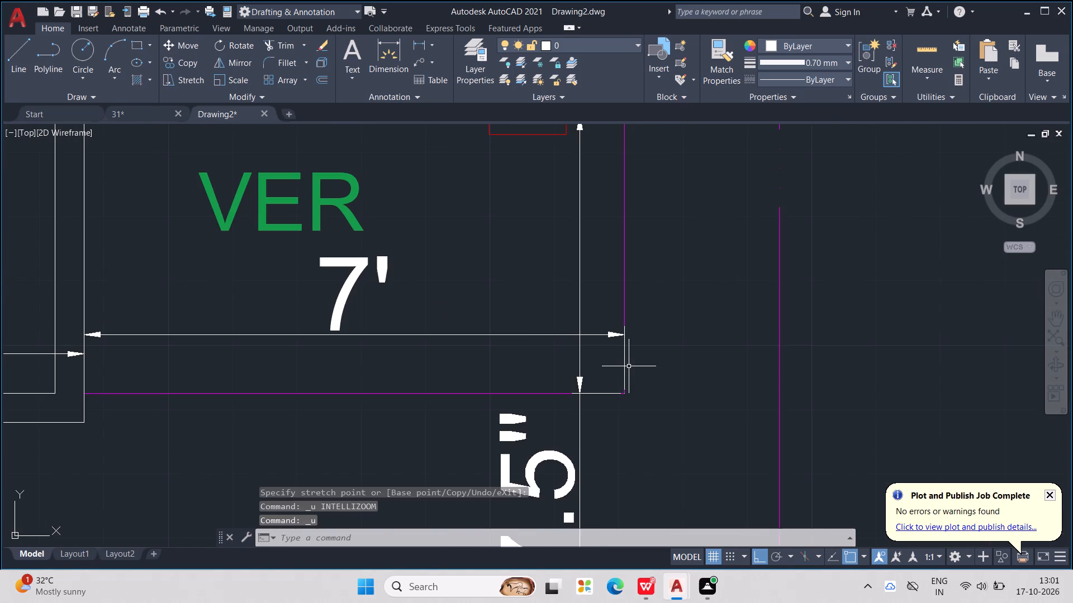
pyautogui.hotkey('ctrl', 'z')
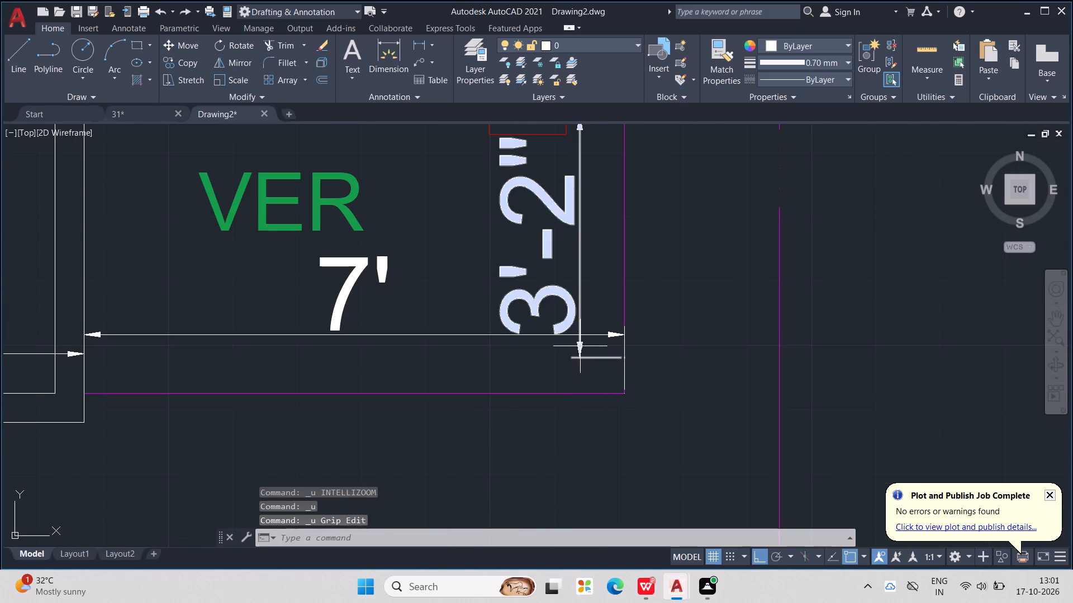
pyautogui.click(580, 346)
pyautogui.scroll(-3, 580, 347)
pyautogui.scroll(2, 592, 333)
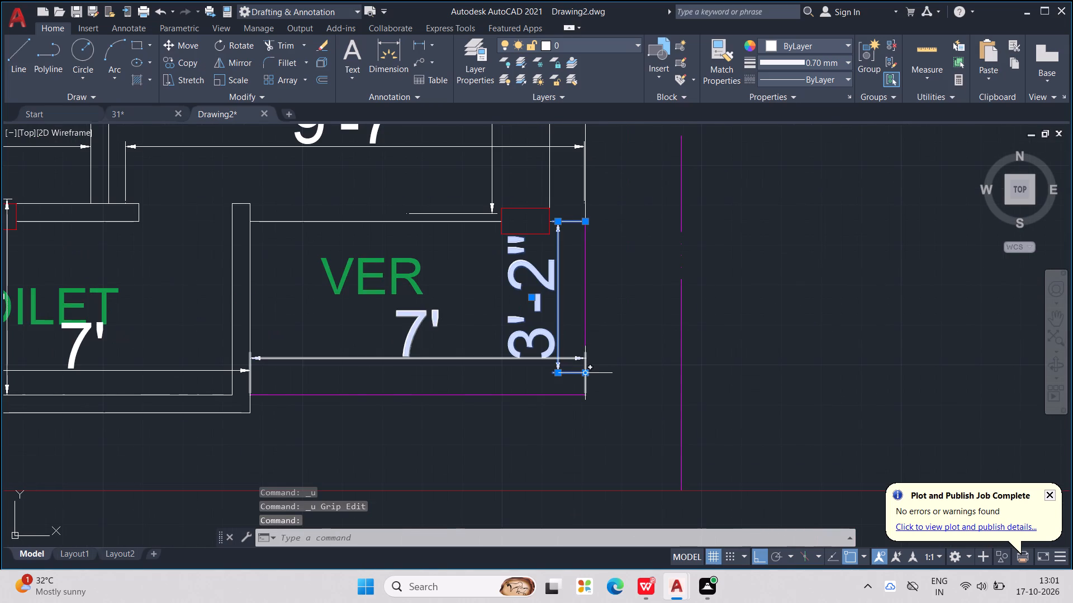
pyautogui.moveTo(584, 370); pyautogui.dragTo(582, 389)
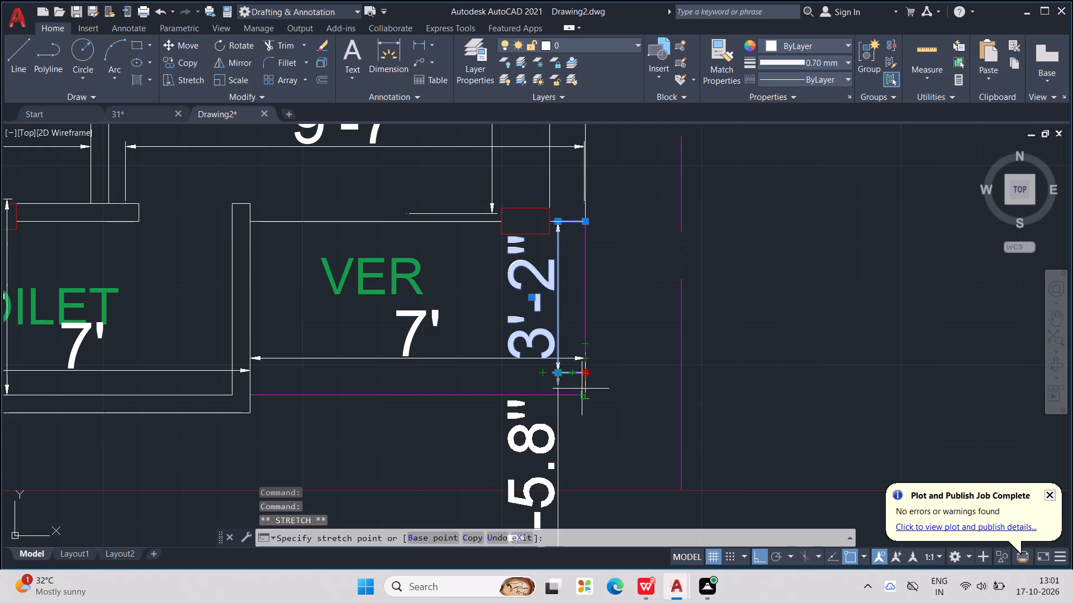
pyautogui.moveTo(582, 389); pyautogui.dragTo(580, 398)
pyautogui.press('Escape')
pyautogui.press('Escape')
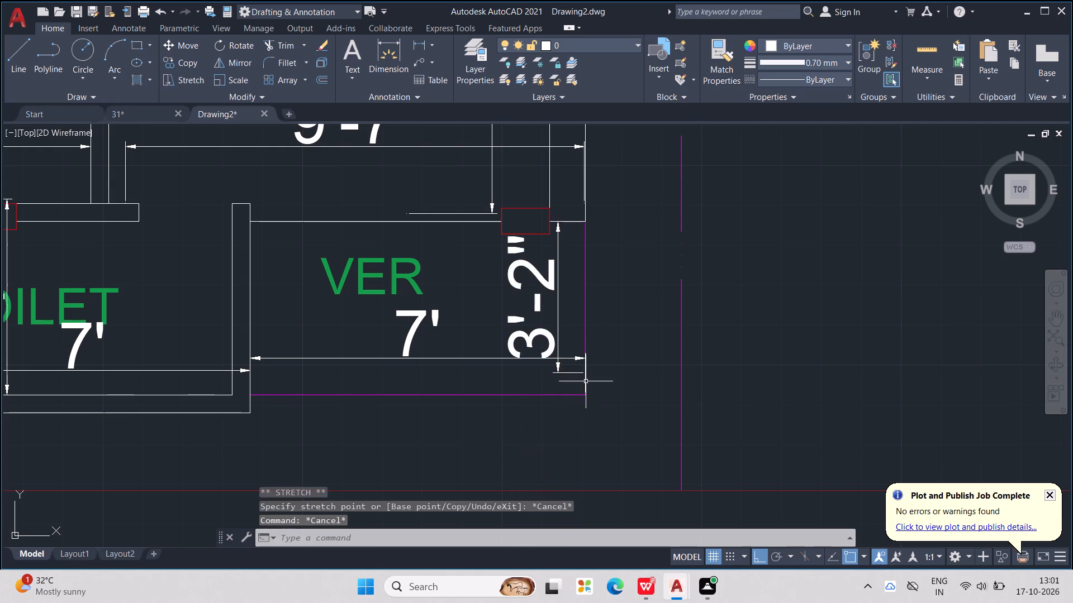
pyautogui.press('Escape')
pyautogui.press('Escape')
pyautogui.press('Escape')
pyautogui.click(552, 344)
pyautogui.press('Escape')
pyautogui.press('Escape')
# Override the text of the vertical dimension in the right unit's outer veranda with 4'.
pyautogui.tripleClick(548, 341)
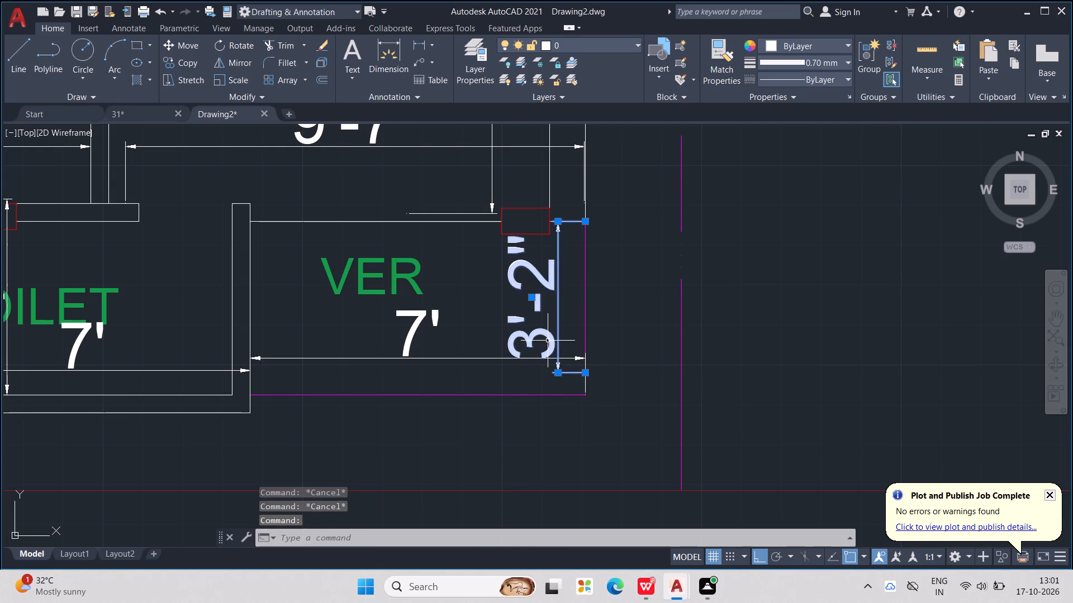
pyautogui.click(548, 338)
pyautogui.press('BackSpace')
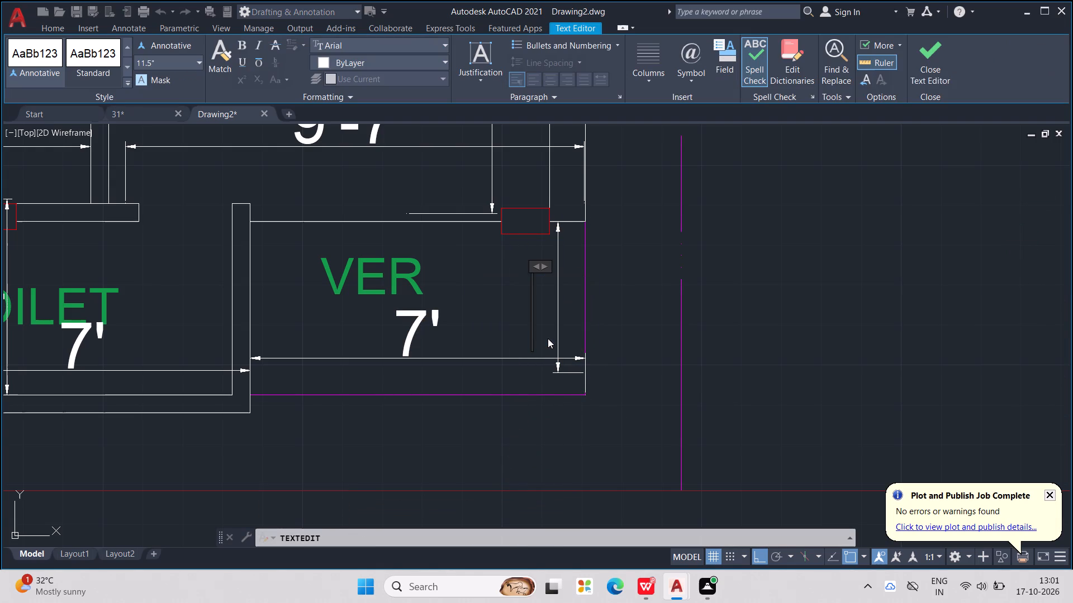
pyautogui.press('4')
pyautogui.press('=')
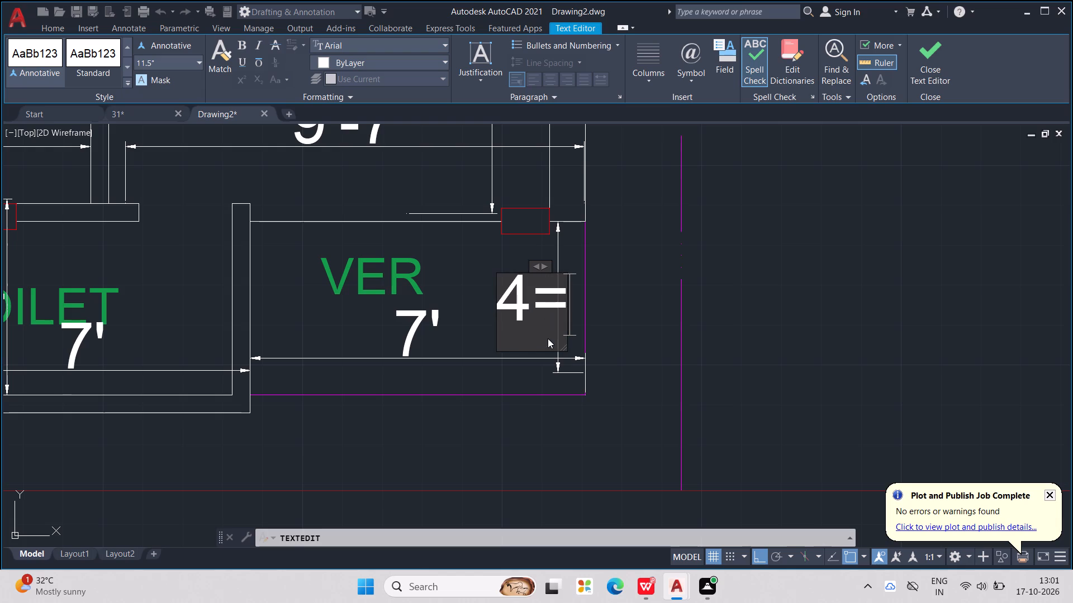
pyautogui.press('BackSpace')
pyautogui.press("'")
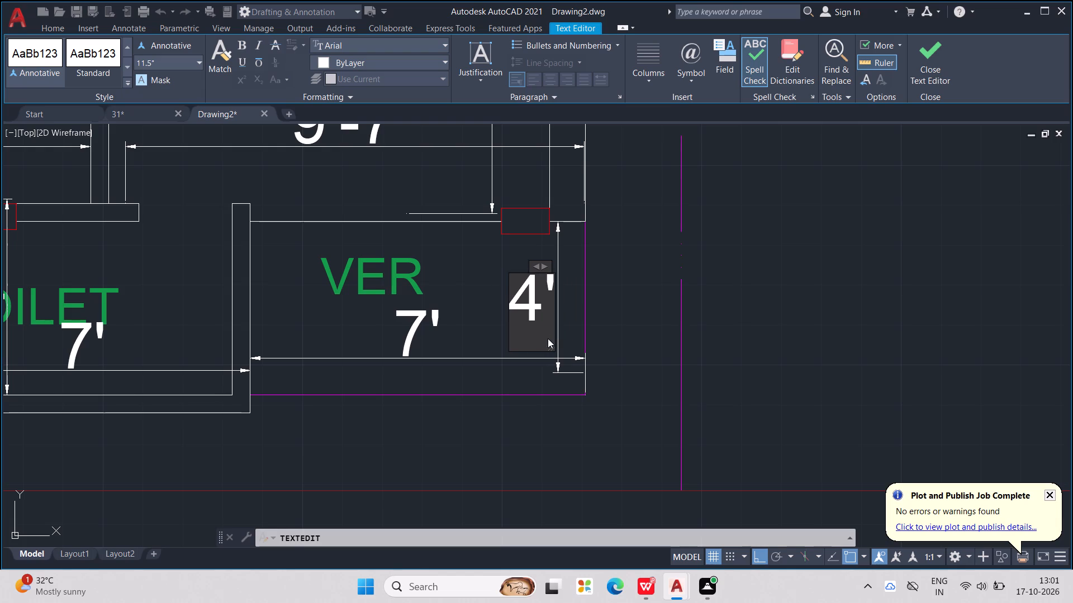
pyautogui.click(529, 414)
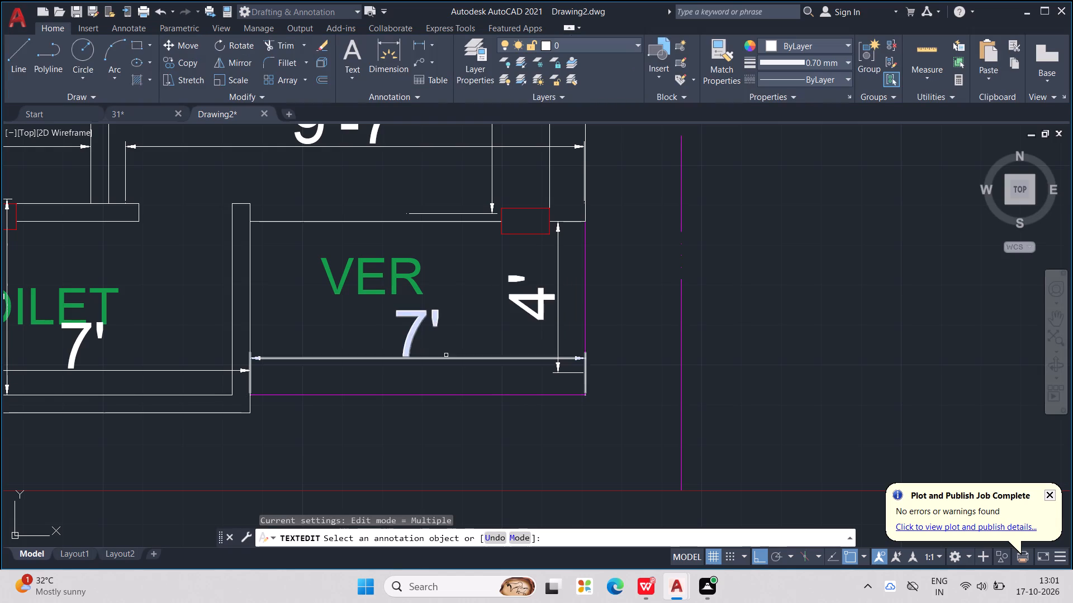
# Override the text of the horizontal dimension in the right unit's outer veranda with 6'-3".
pyautogui.click(412, 337)
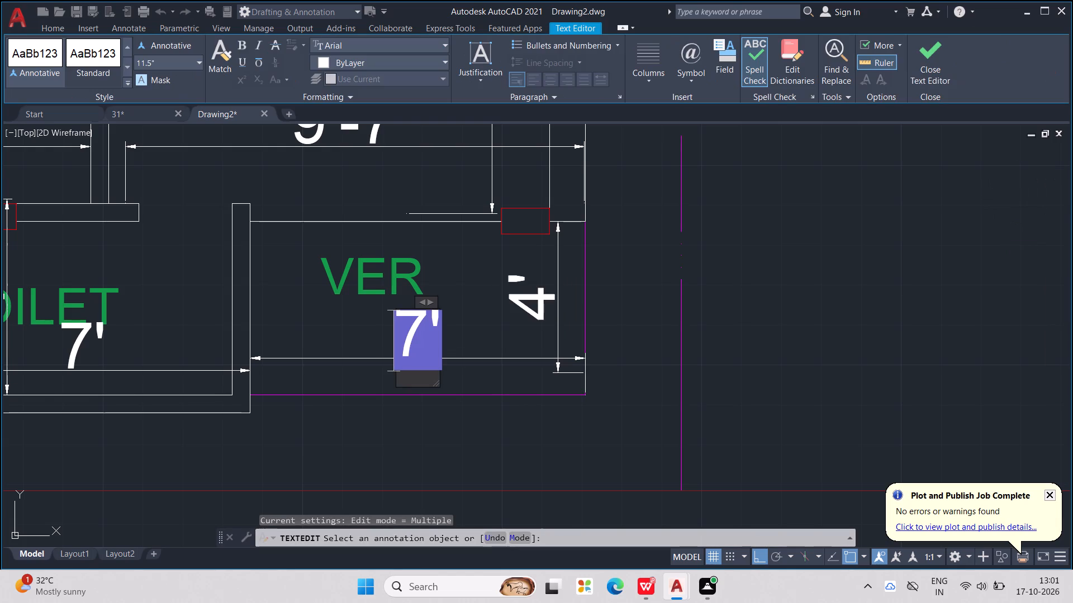
pyautogui.press('Right')
pyautogui.press('BackSpace')
pyautogui.press('BackSpace')
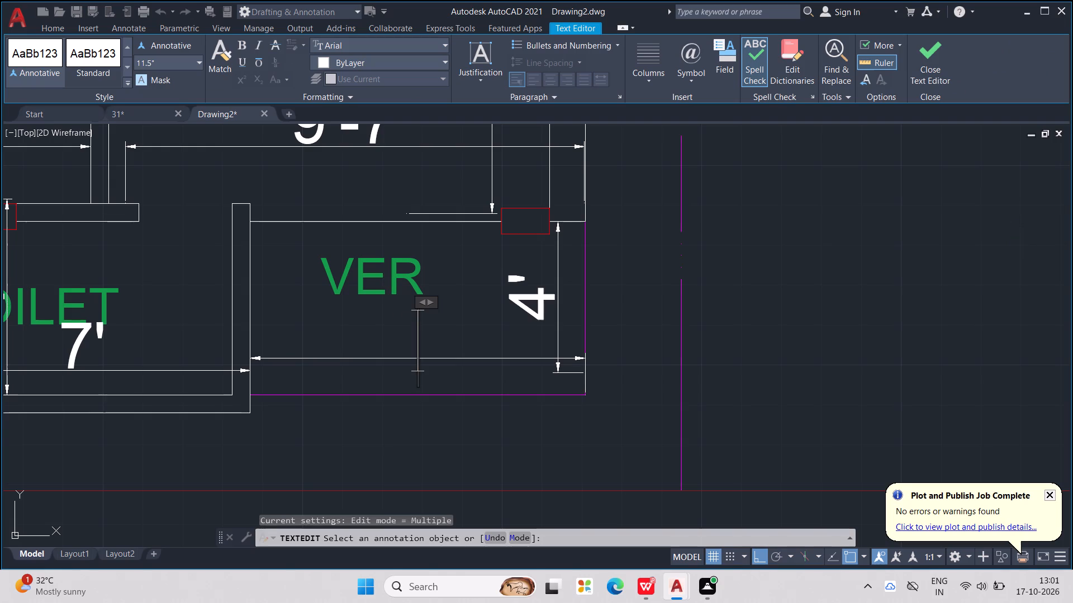
pyautogui.press('6')
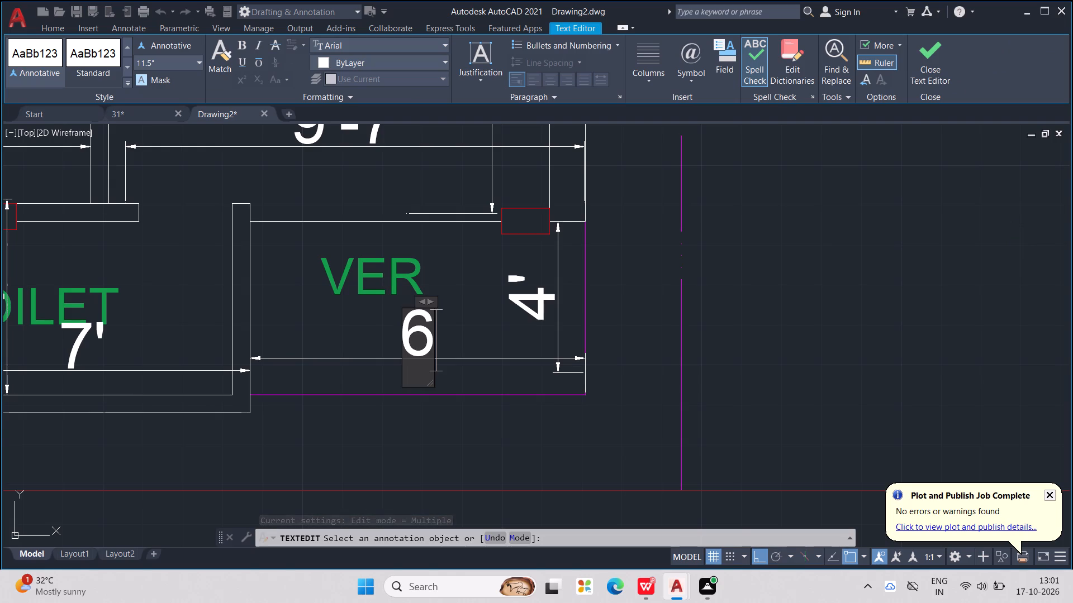
pyautogui.write("'=")
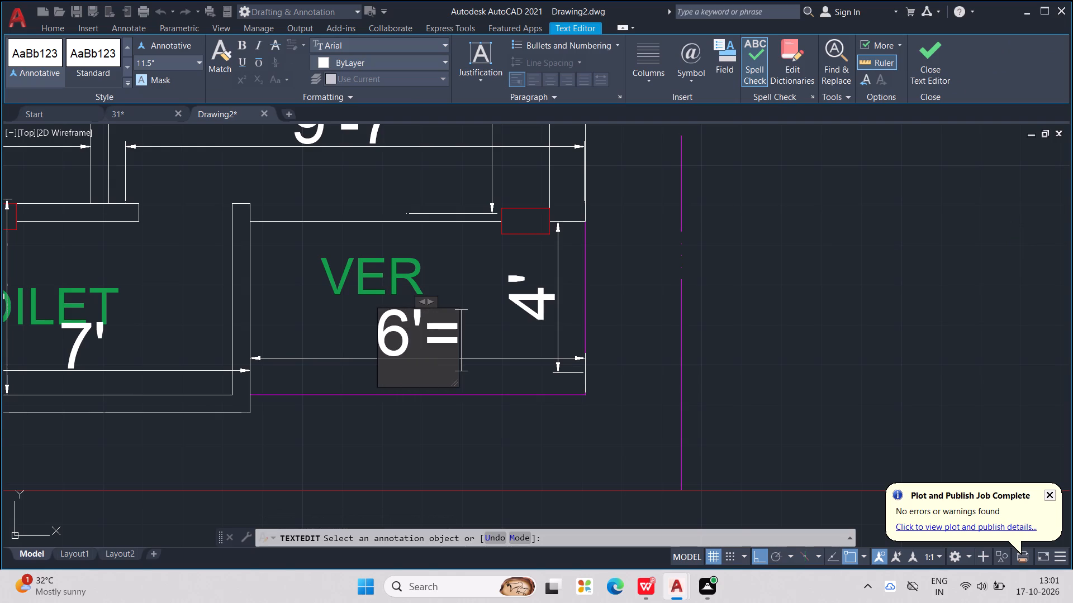
pyautogui.press('BackSpace')
pyautogui.write('-3"')
pyautogui.click(438, 419)
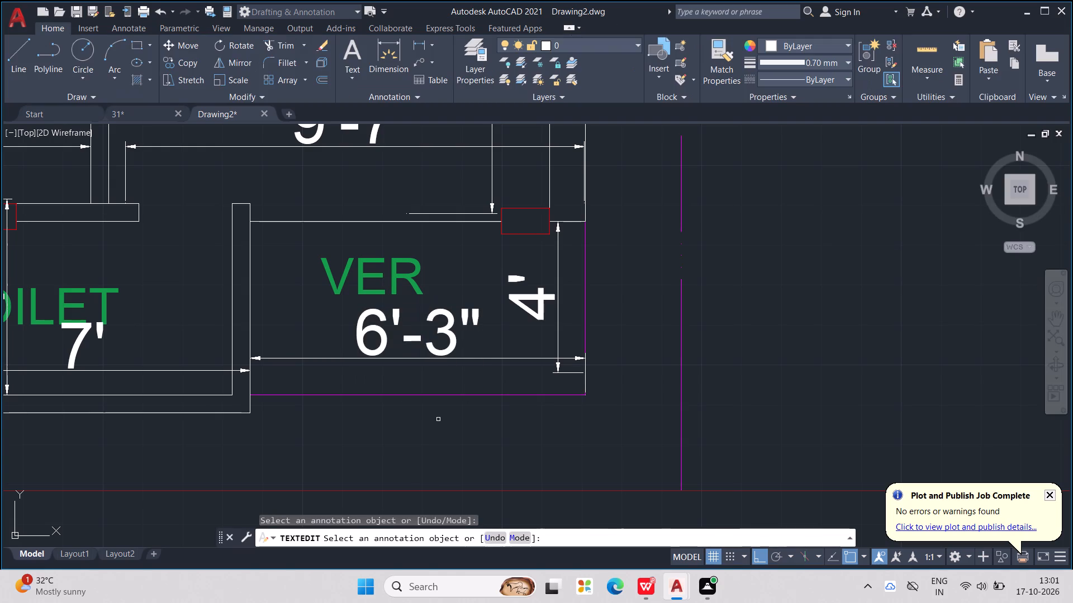
# Examine the labels and dimensions across both units of the whole floor plan.
pyautogui.scroll(-2, 438, 419)
pyautogui.moveTo(441, 420); pyautogui.dragTo(476, 428, button='middle')
pyautogui.scroll(-3, 444, 423)
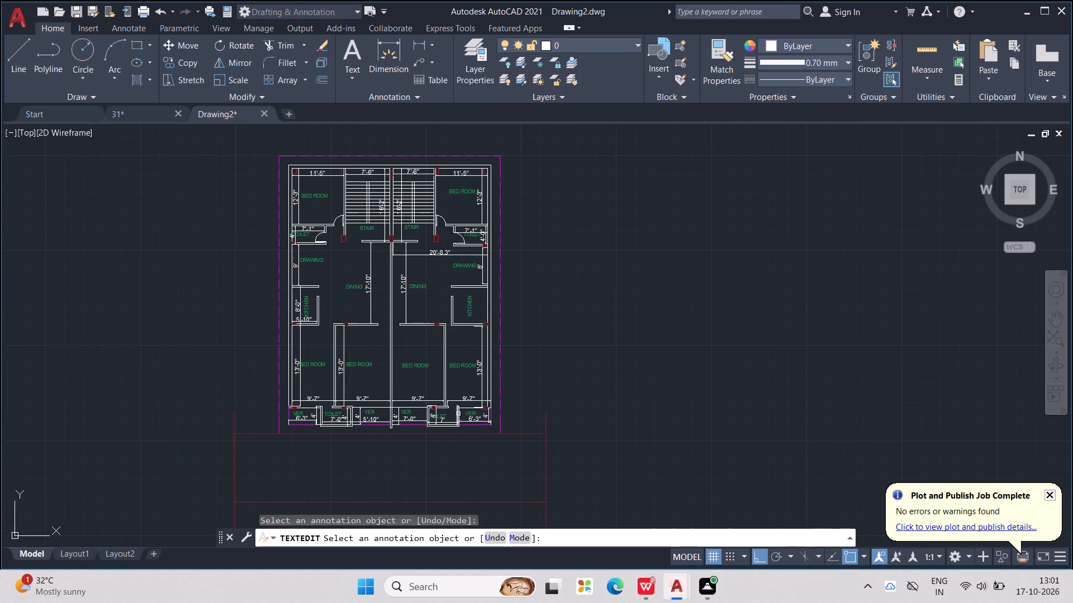
pyautogui.moveTo(444, 403); pyautogui.dragTo(475, 420, button='middle')
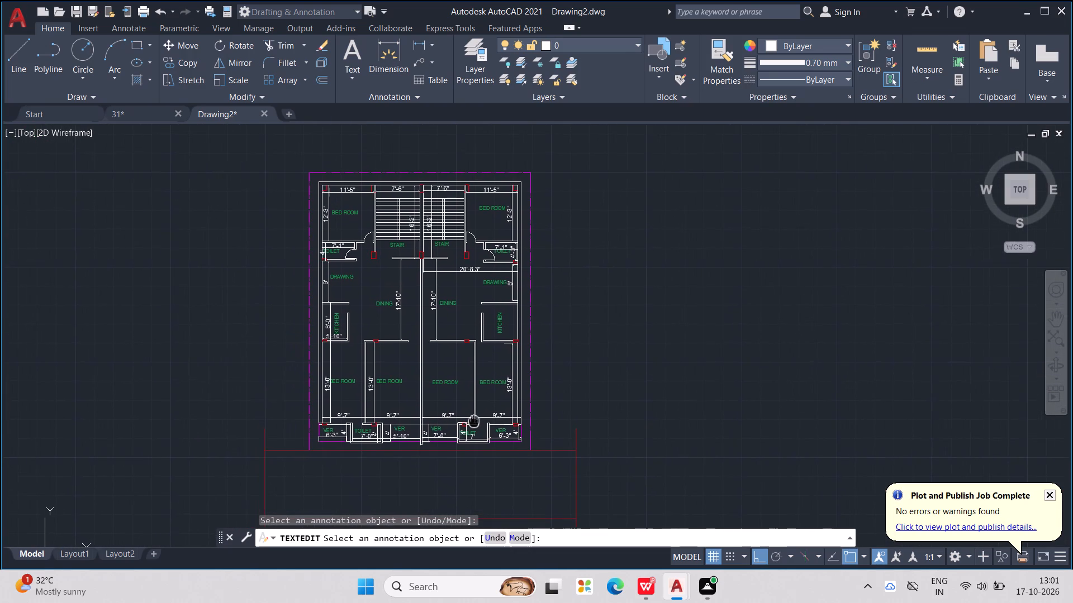
pyautogui.moveTo(475, 420); pyautogui.dragTo(479, 422, button='middle')
pyautogui.scroll(-1, 481, 422)
pyautogui.scroll(2, 468, 411)
pyautogui.moveTo(464, 403); pyautogui.dragTo(469, 397, button='middle')
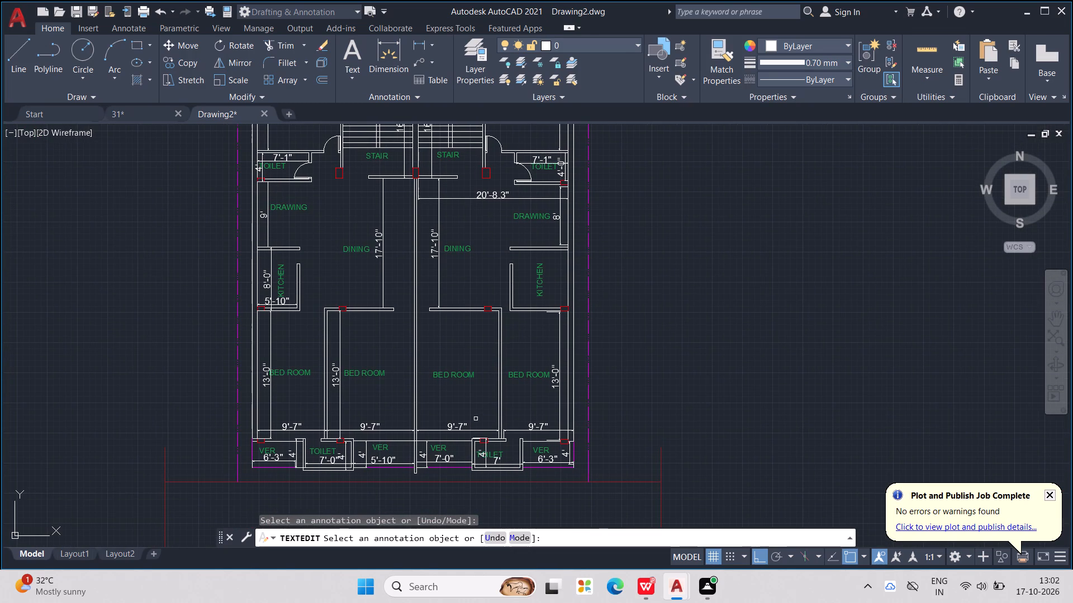
pyautogui.scroll(-2, 474, 419)
pyautogui.click(470, 422)
pyautogui.scroll(1, 470, 422)
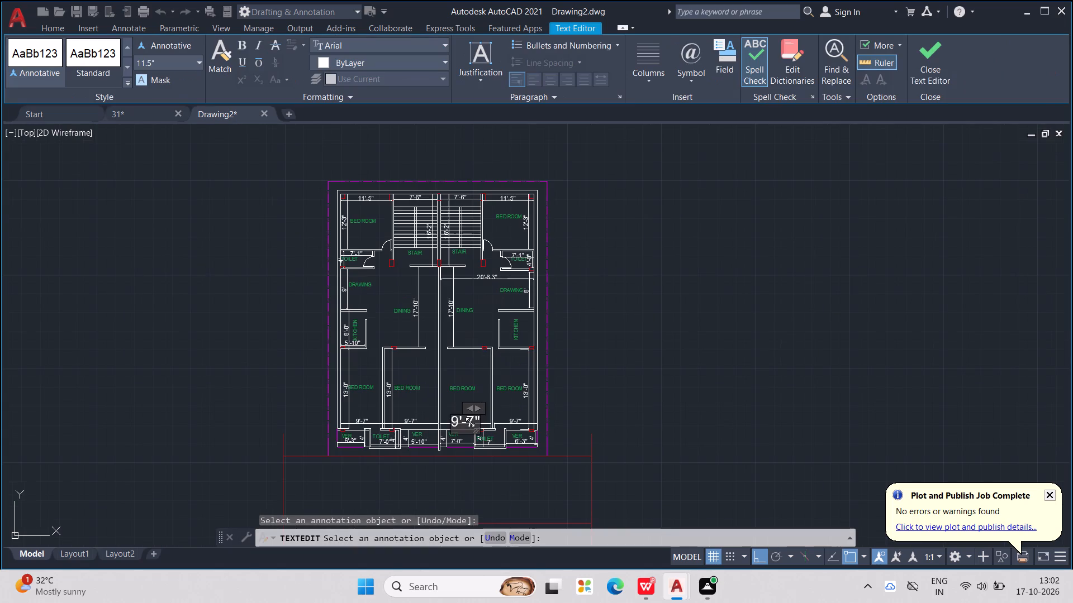
pyautogui.press('Escape')
pyautogui.press('Escape')
pyautogui.press('Escape')
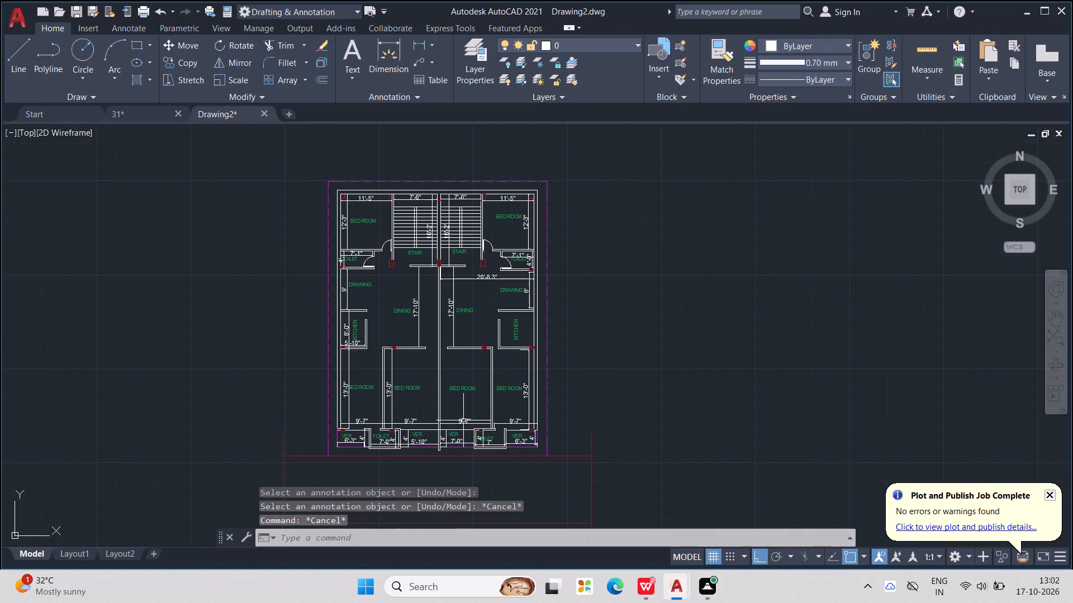
pyautogui.scroll(-1, 474, 403)
pyautogui.moveTo(474, 403); pyautogui.dragTo(492, 403, button='middle')
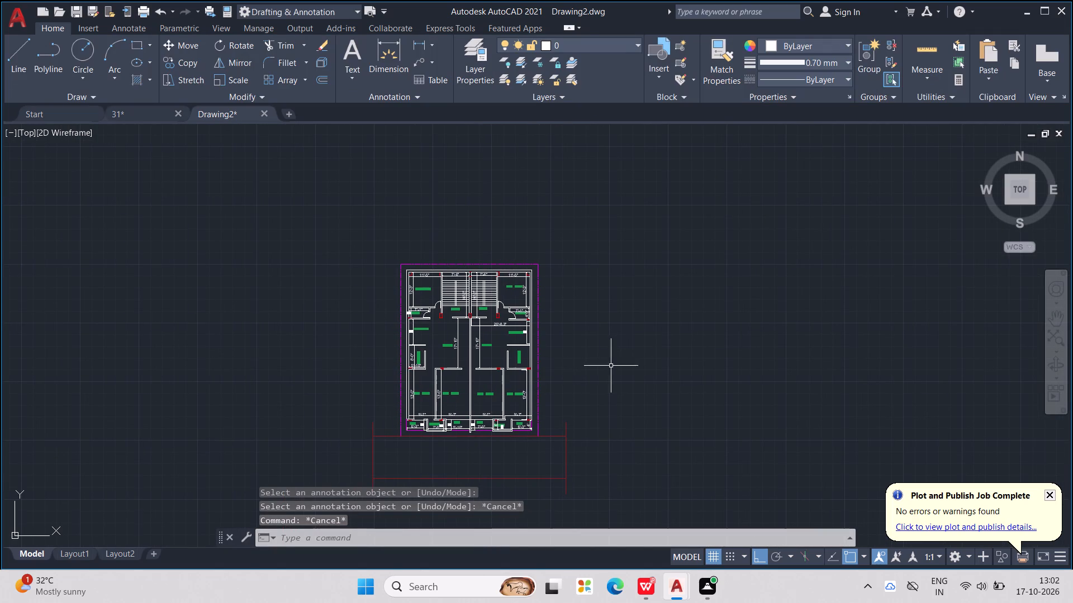
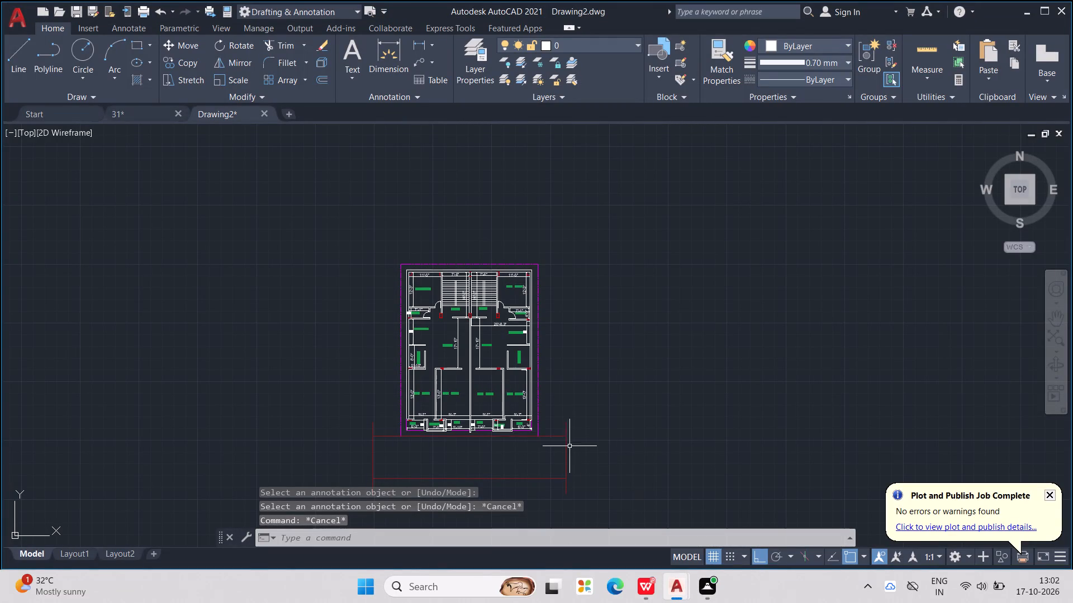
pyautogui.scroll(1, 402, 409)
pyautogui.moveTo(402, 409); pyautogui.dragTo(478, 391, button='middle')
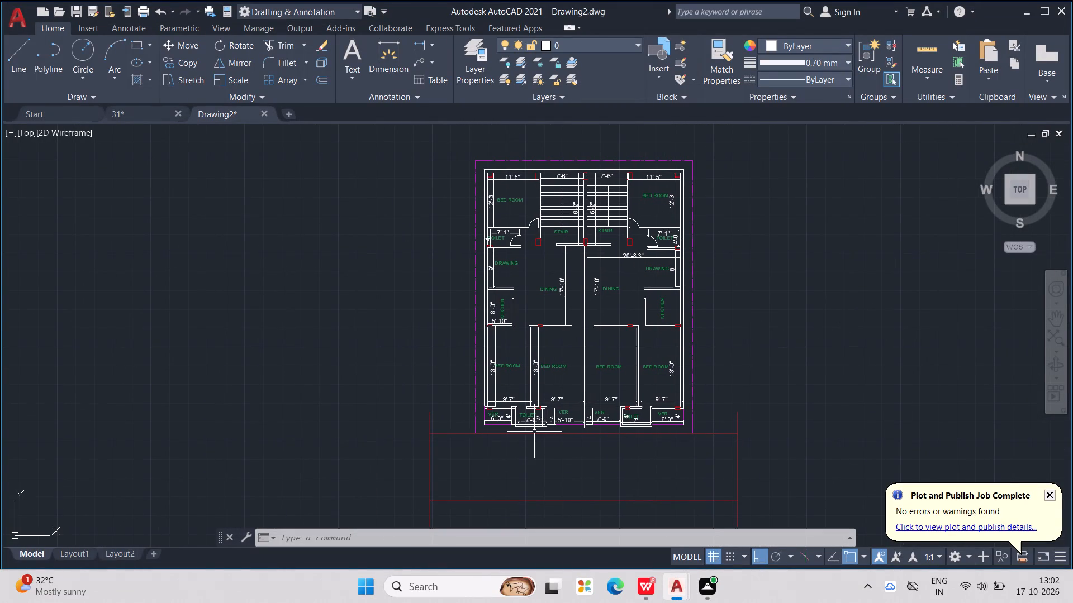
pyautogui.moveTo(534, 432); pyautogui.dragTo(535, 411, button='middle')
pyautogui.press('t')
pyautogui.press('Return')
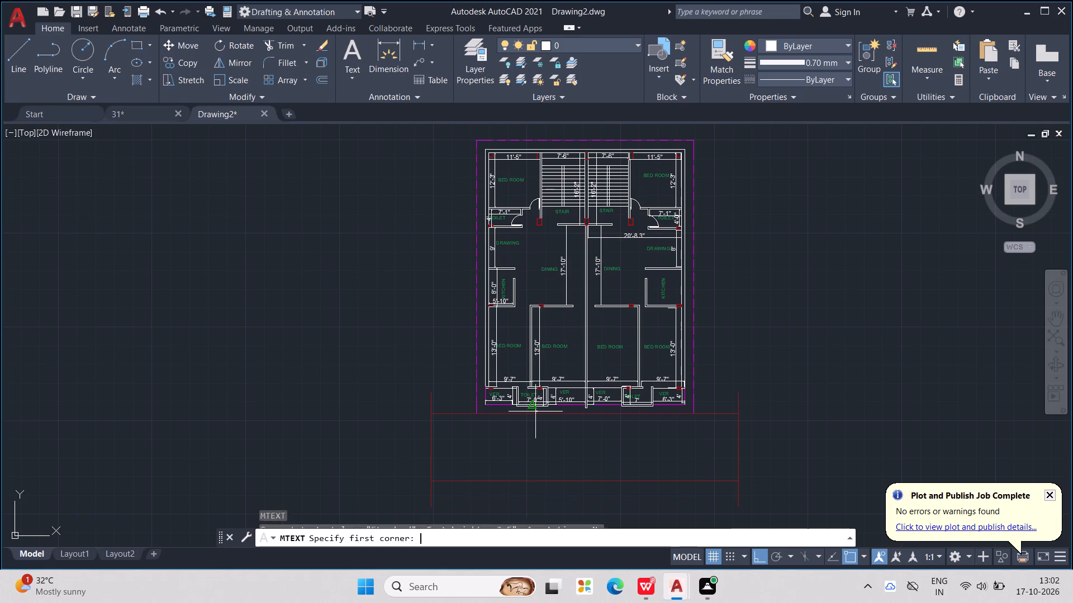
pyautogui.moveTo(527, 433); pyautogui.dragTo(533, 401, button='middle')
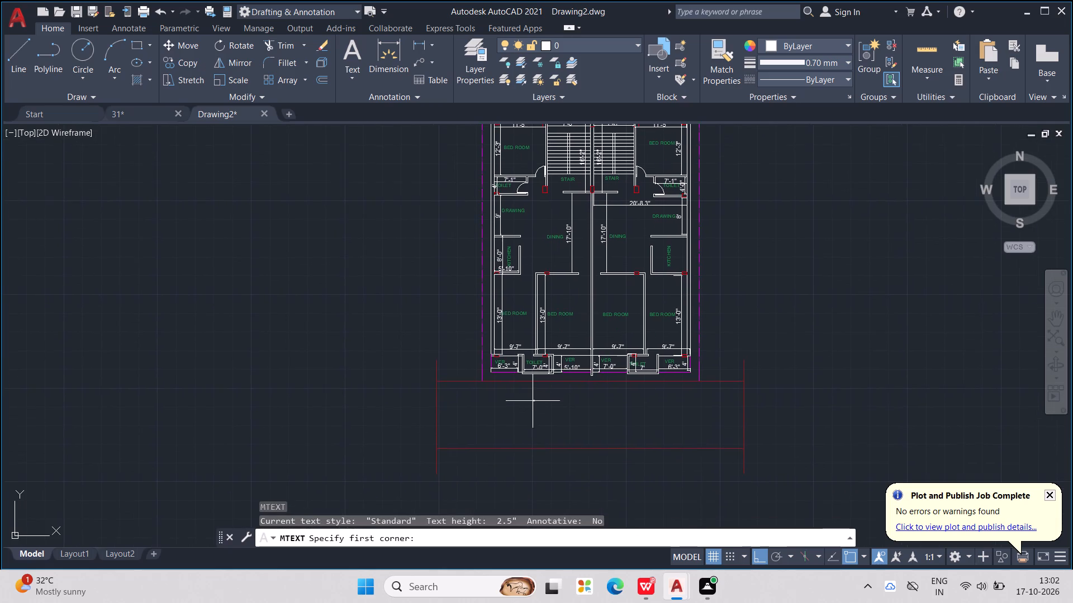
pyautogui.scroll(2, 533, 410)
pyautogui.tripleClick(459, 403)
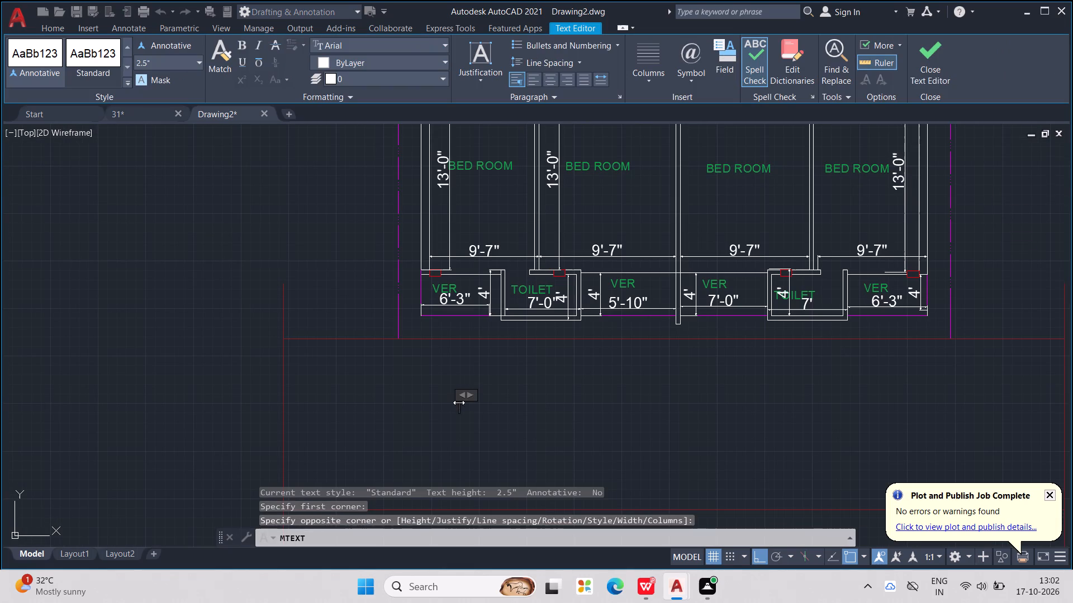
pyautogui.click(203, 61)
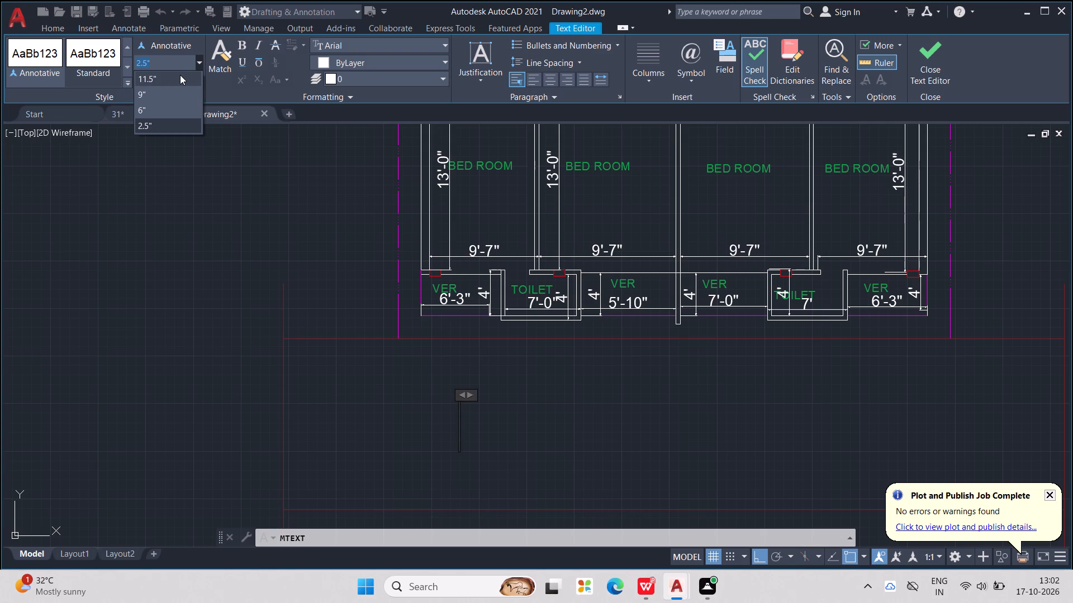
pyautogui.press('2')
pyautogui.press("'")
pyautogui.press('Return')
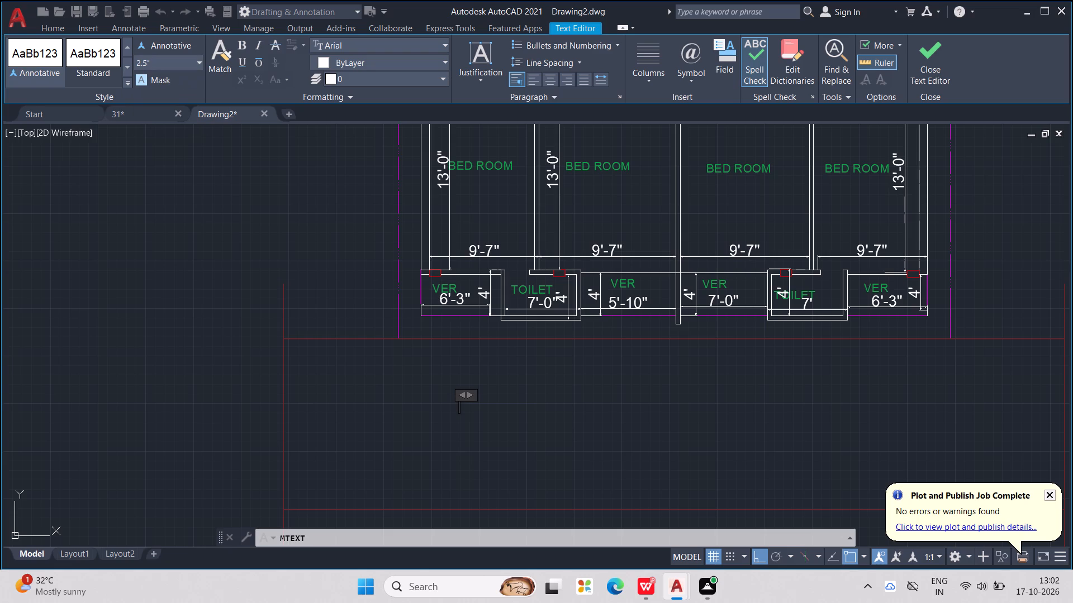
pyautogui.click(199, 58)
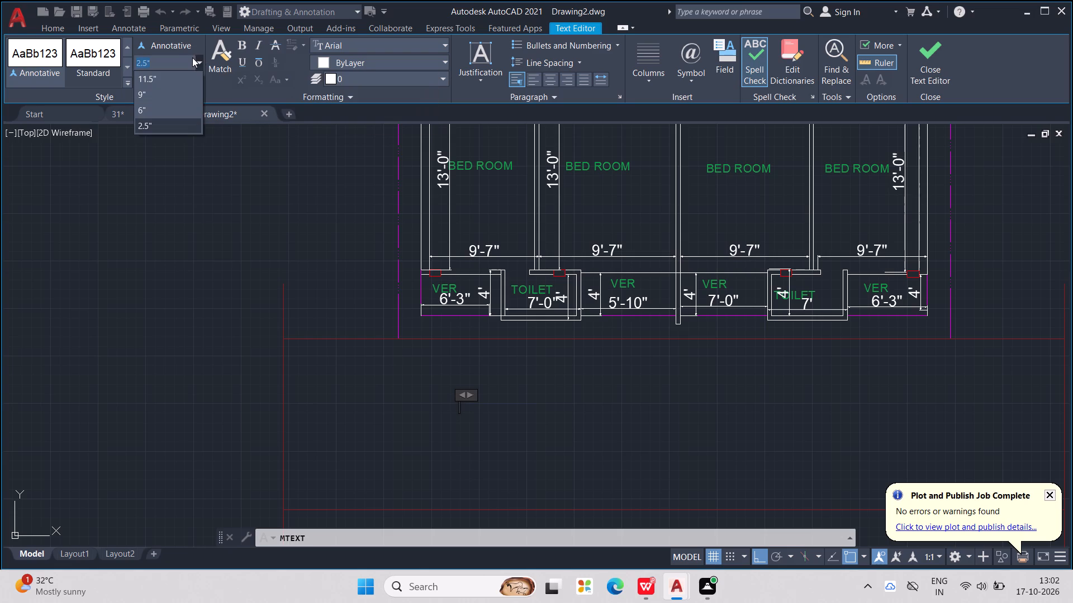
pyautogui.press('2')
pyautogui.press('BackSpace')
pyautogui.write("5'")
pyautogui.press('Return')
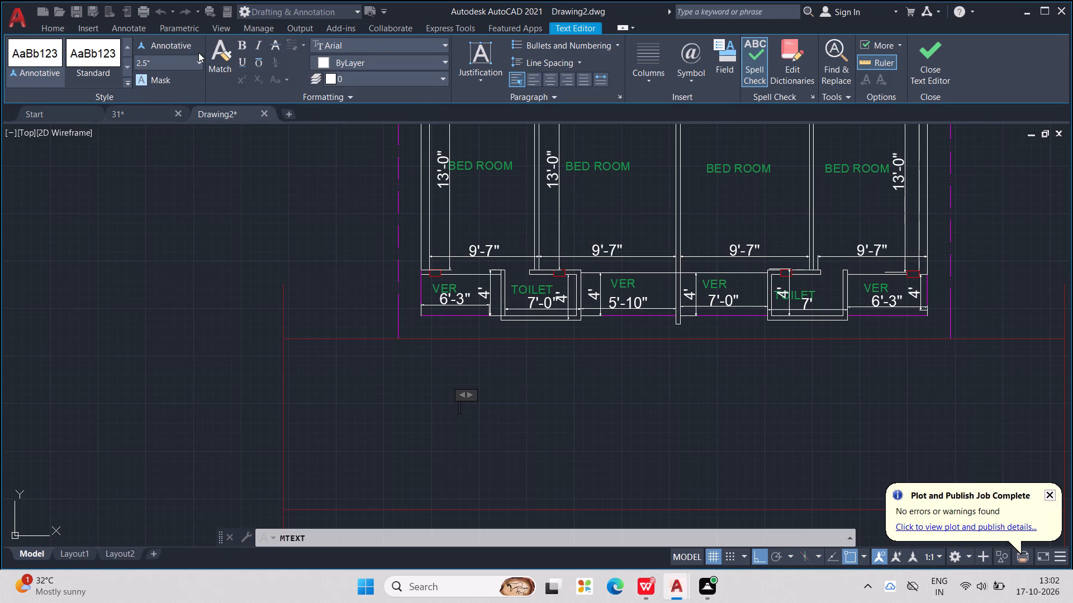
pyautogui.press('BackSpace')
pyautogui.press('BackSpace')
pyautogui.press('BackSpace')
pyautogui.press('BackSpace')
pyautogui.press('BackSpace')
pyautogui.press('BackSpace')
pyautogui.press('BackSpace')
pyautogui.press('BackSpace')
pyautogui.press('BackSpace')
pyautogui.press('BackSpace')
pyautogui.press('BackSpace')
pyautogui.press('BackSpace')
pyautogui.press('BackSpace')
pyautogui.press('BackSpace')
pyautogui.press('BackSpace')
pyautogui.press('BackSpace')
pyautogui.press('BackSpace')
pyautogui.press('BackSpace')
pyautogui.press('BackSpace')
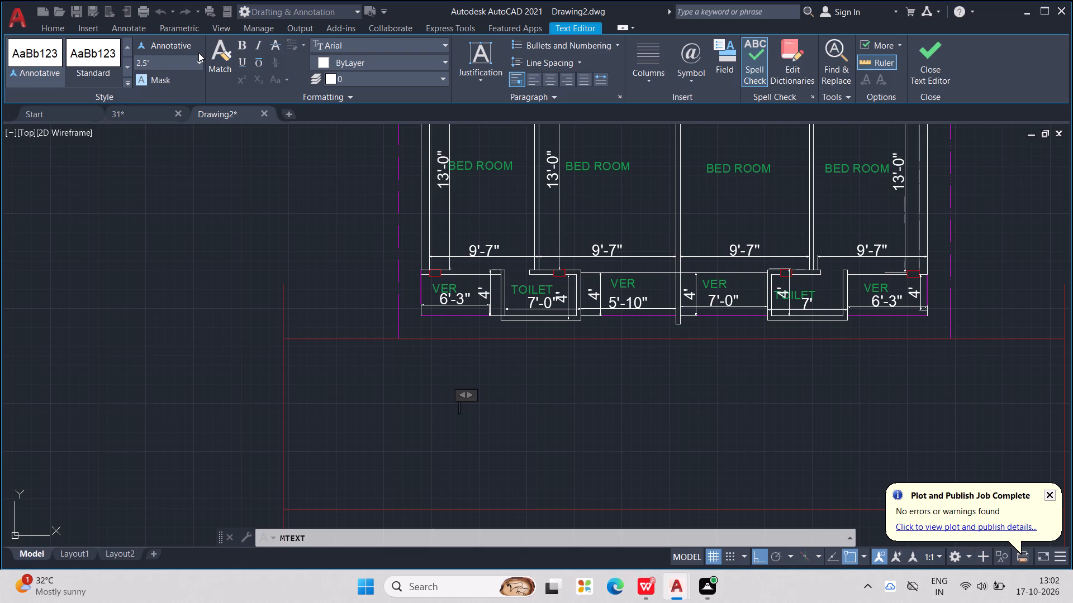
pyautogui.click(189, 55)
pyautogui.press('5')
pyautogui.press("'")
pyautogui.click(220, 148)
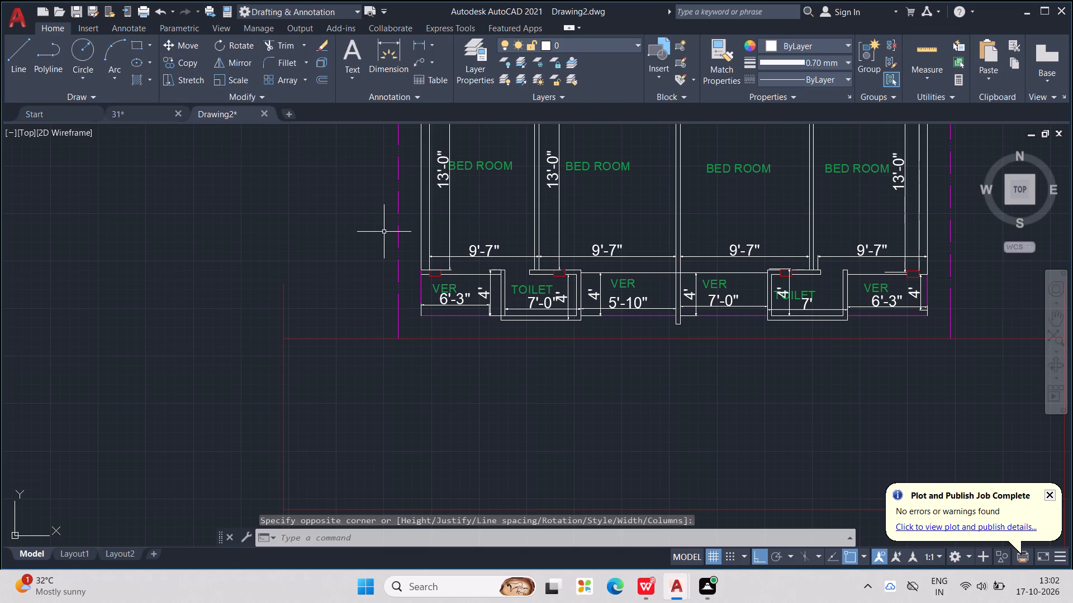
# Add multiline text reading 15'-0" at 2' text height in the red-lined strip below the floor plan.
pyautogui.press('t')
pyautogui.press('Return')
pyautogui.scroll(-2, 396, 247)
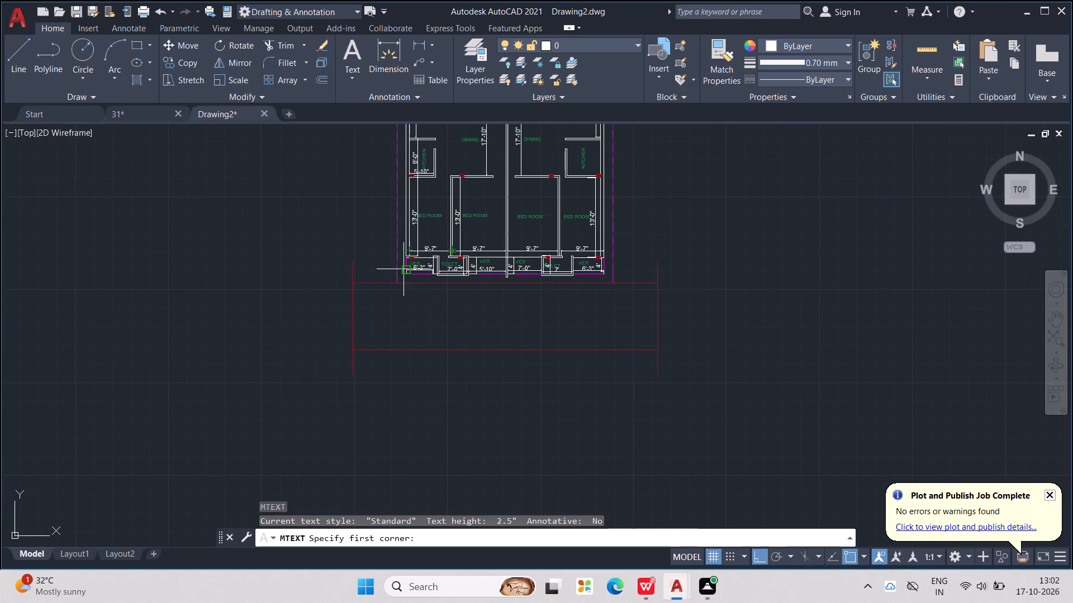
pyautogui.doubleClick(407, 307)
pyautogui.doubleClick(406, 307)
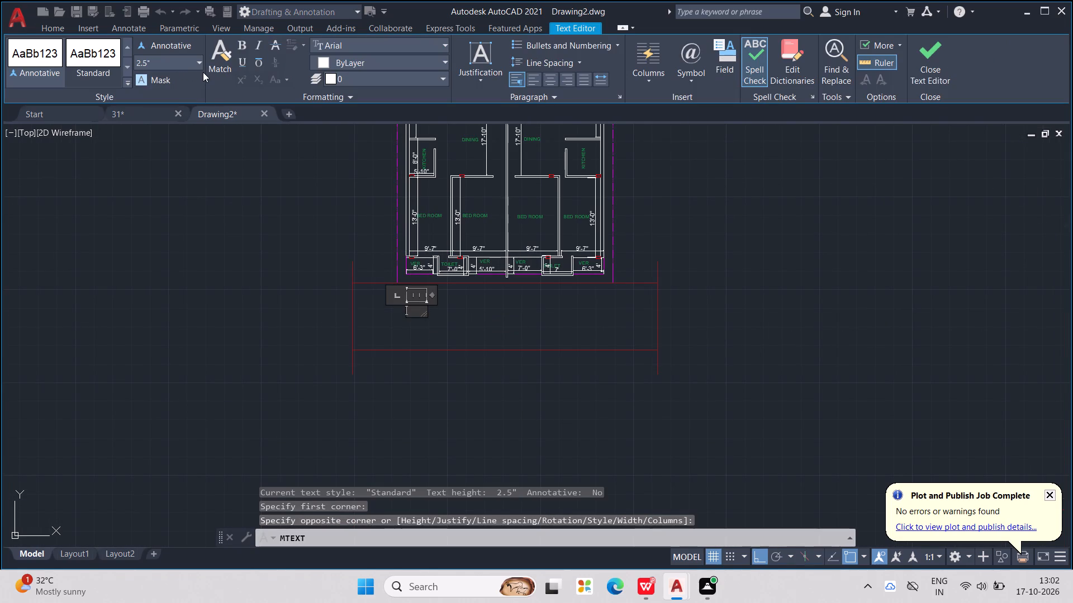
pyautogui.click(203, 69)
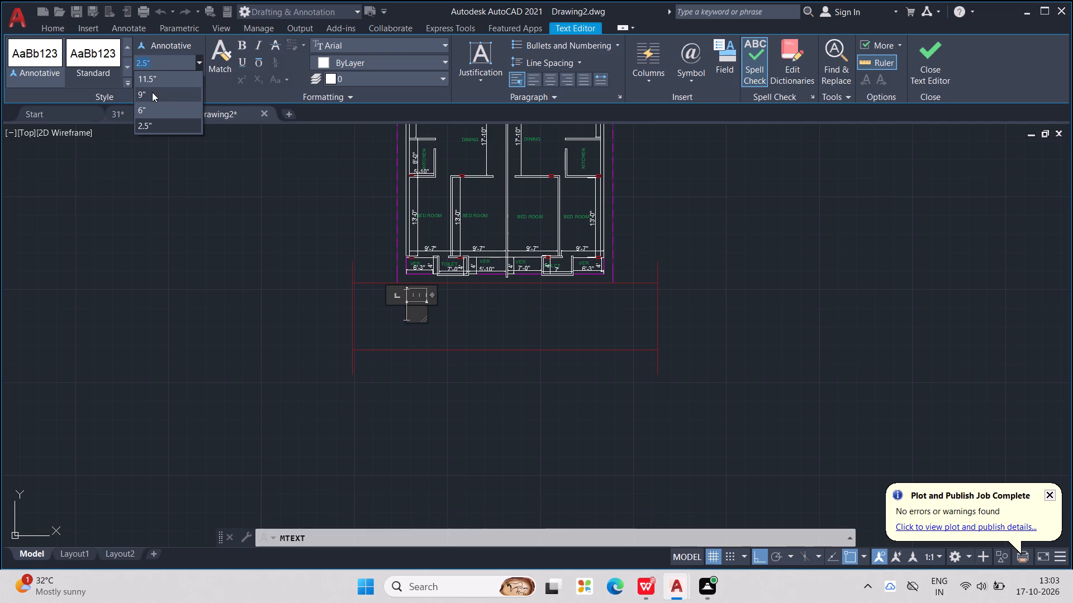
pyautogui.write("3'")
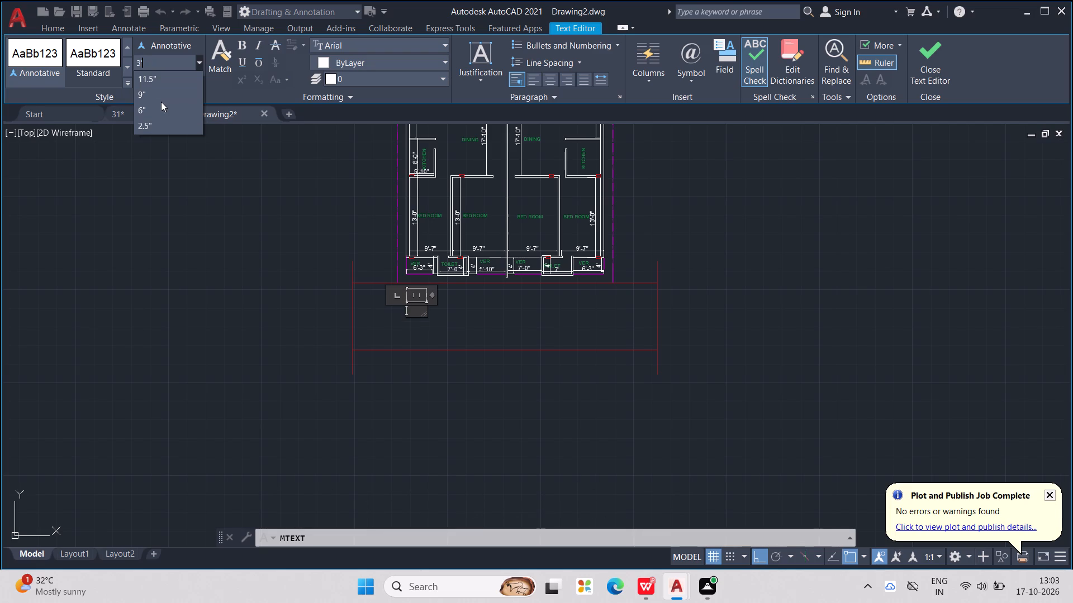
pyautogui.press('Return')
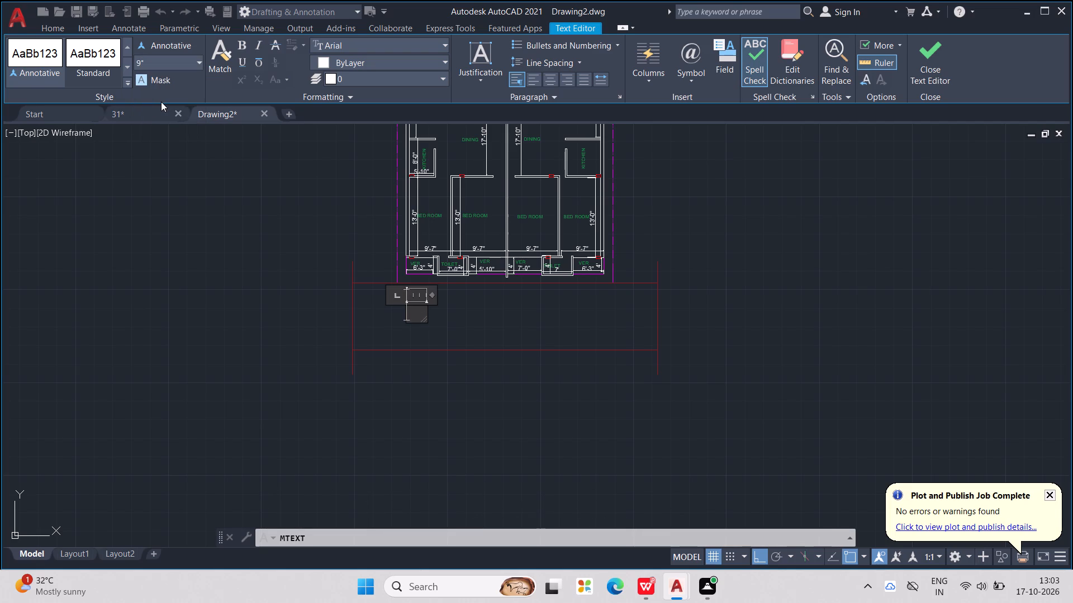
pyautogui.click(200, 64)
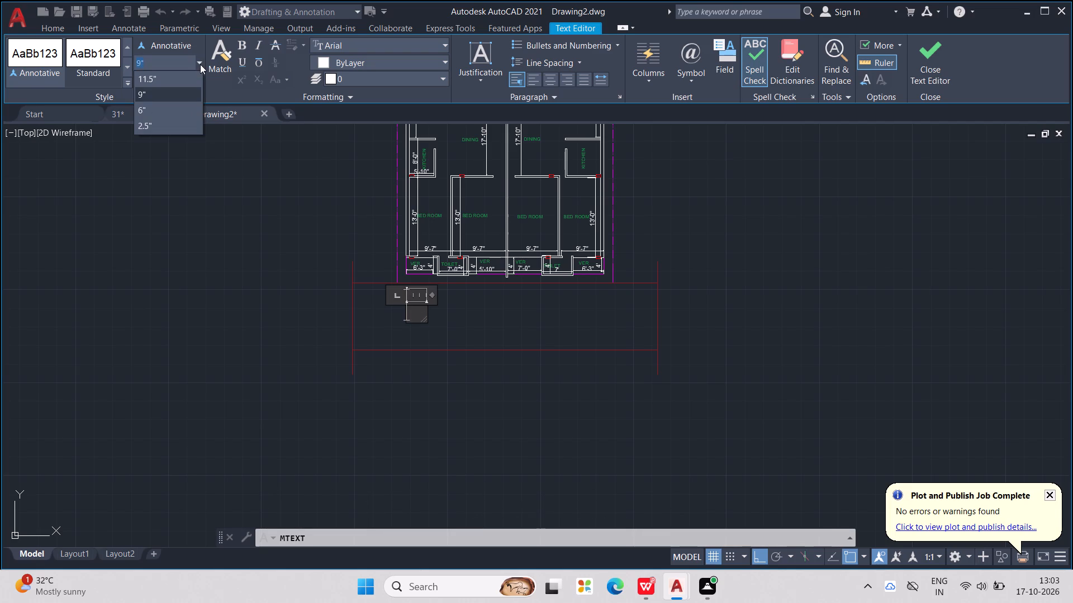
pyautogui.click(150, 56)
pyautogui.click(151, 58)
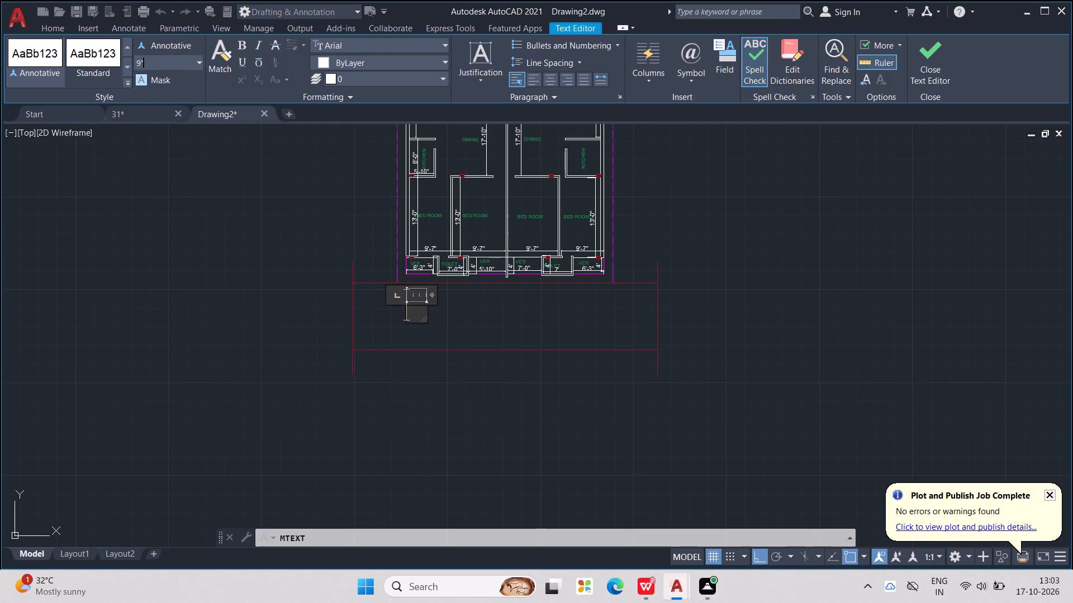
pyautogui.moveTo(151, 58); pyautogui.dragTo(108, 64)
pyautogui.press('2')
pyautogui.press("'")
pyautogui.press('Return')
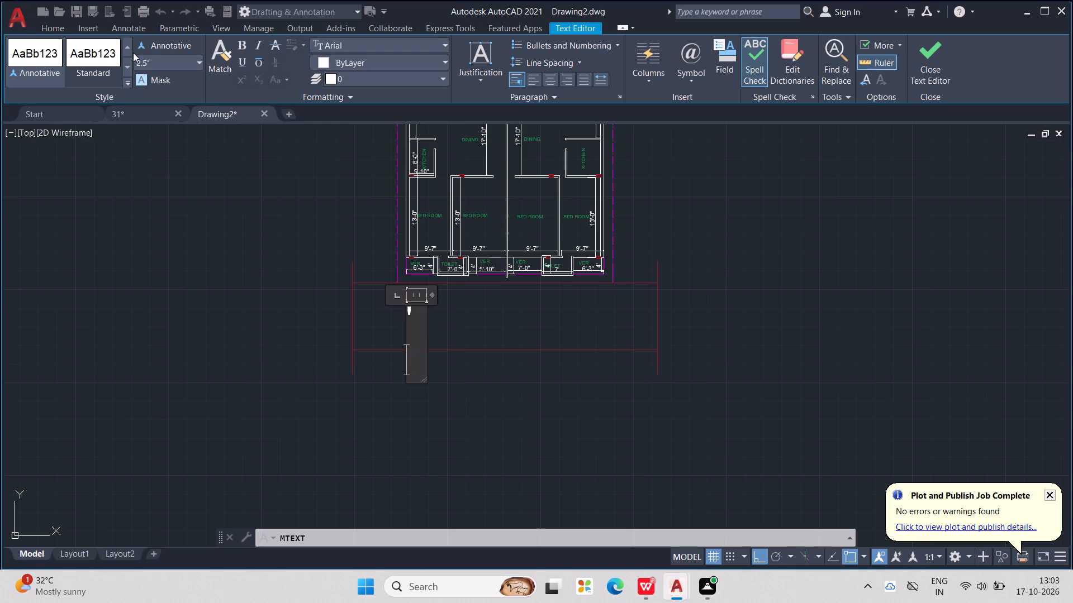
pyautogui.click(157, 69)
pyautogui.click(197, 59)
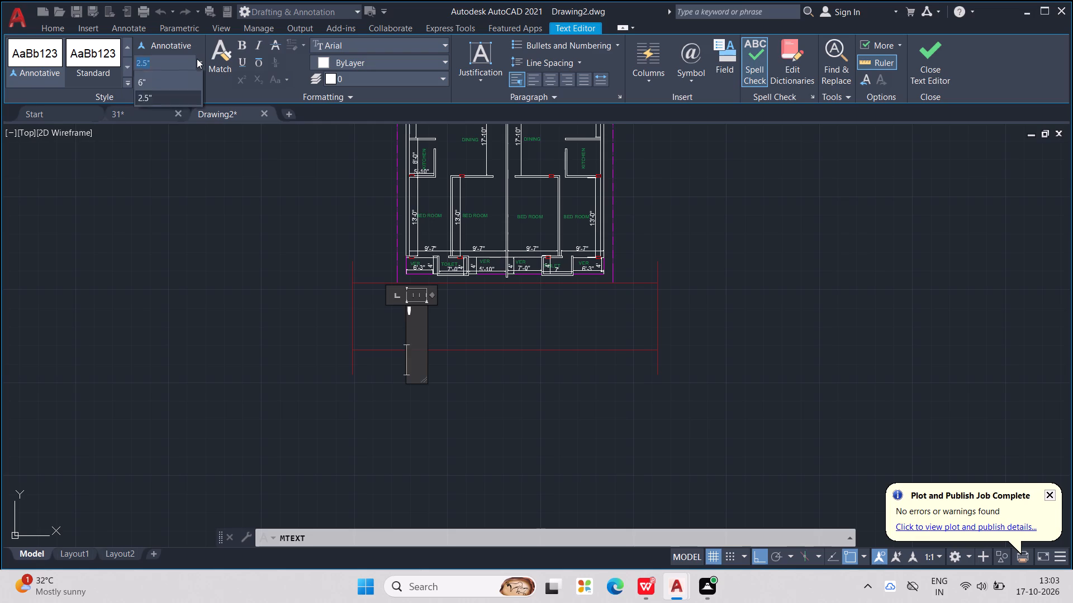
pyautogui.moveTo(174, 61); pyautogui.dragTo(105, 62)
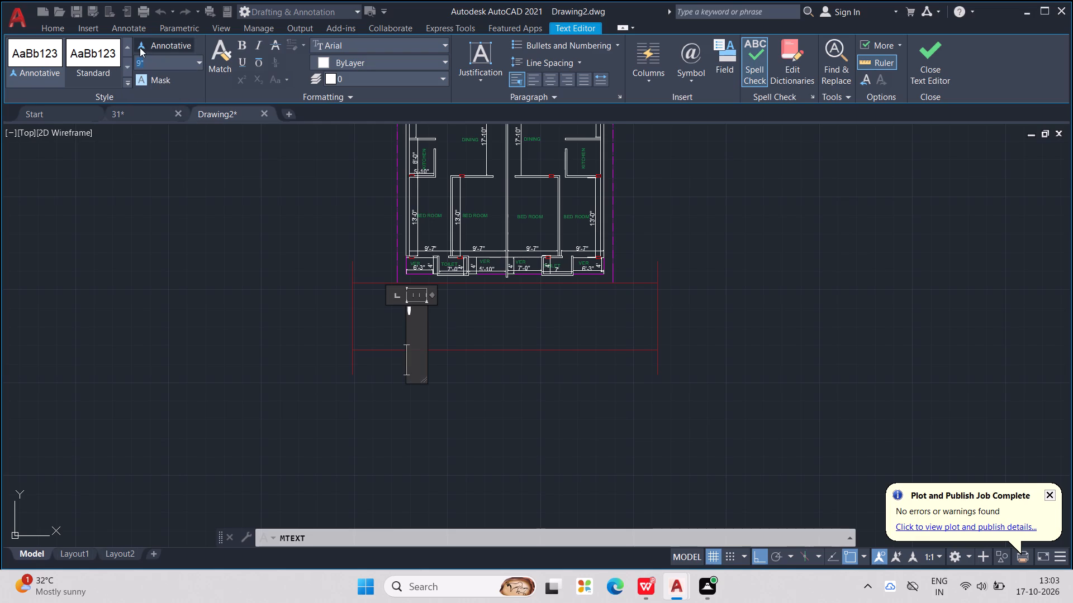
pyautogui.write("2'")
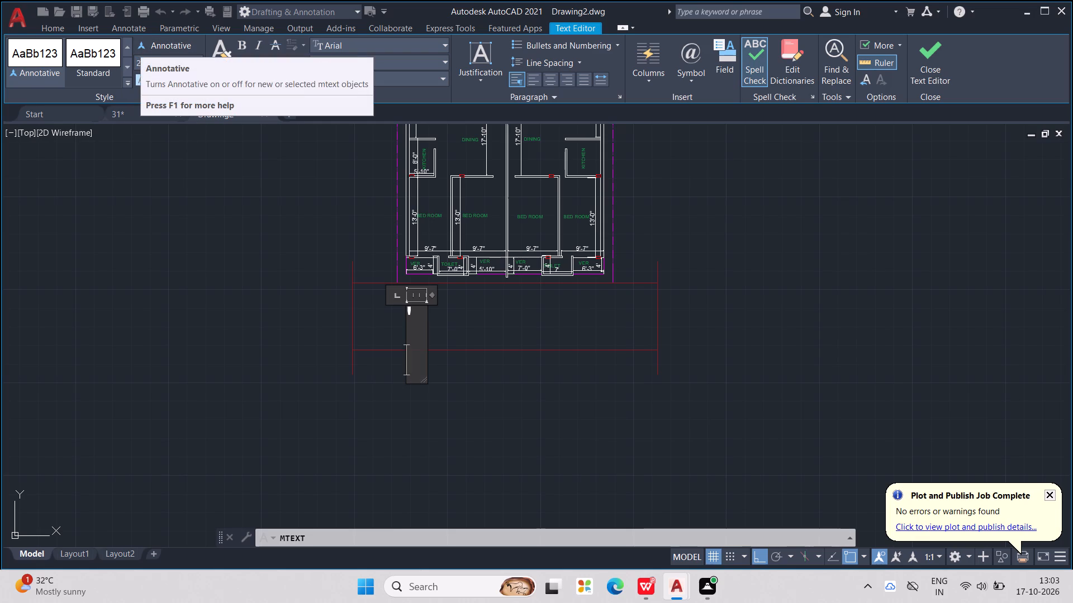
pyautogui.write('TTJUU')
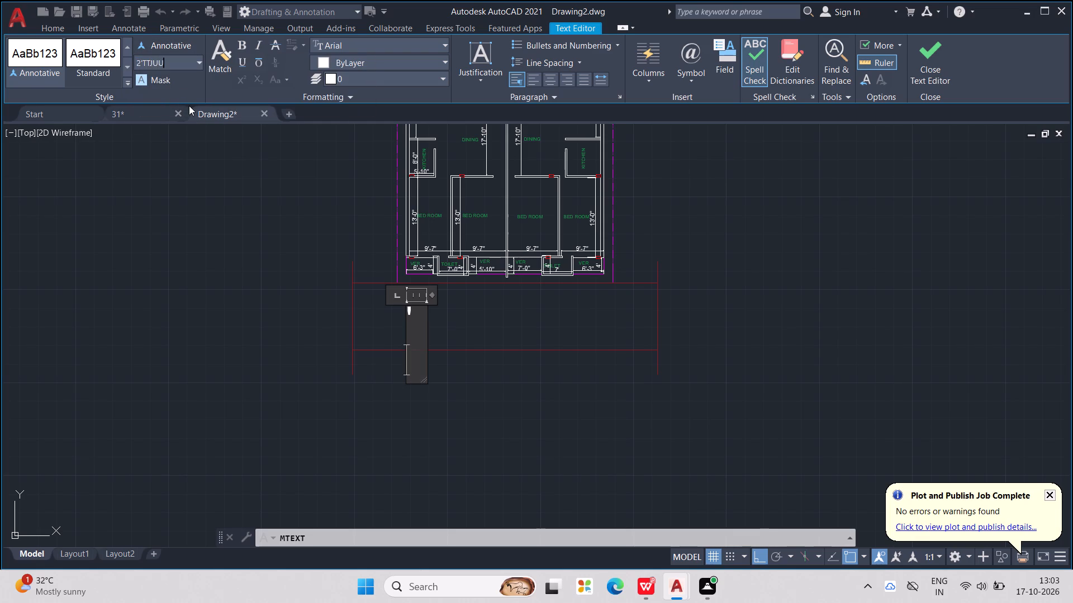
pyautogui.press('BackSpace')
pyautogui.press('BackSpace')
pyautogui.press('BackSpace')
pyautogui.press('BackSpace')
pyautogui.press('BackSpace')
pyautogui.press('\\')
pyautogui.press('BackSpace')
pyautogui.press('Return')
pyautogui.press('j')
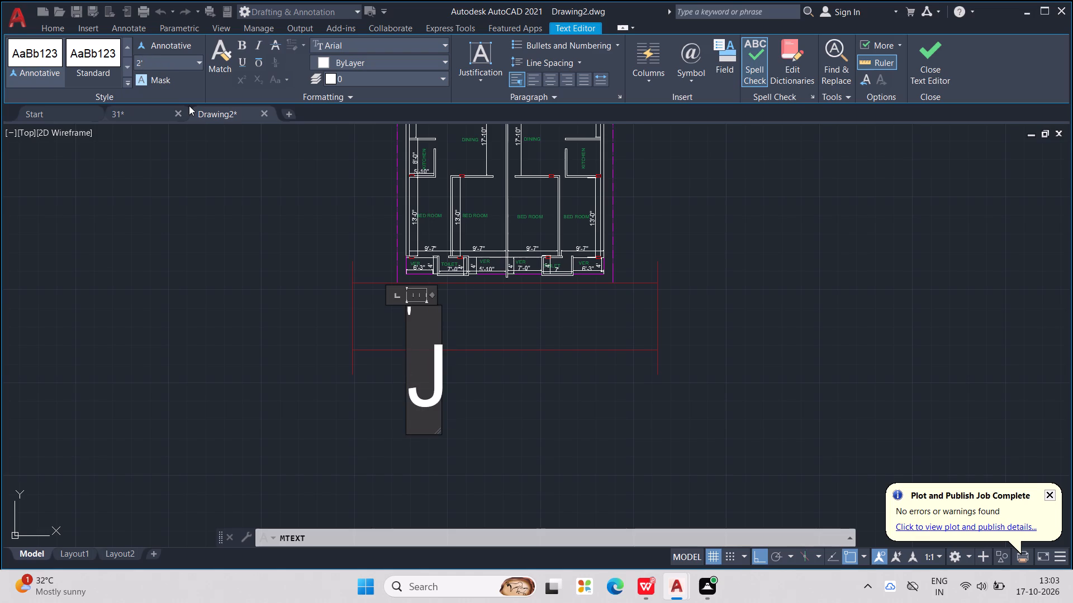
pyautogui.press('BackSpace')
pyautogui.press('1')
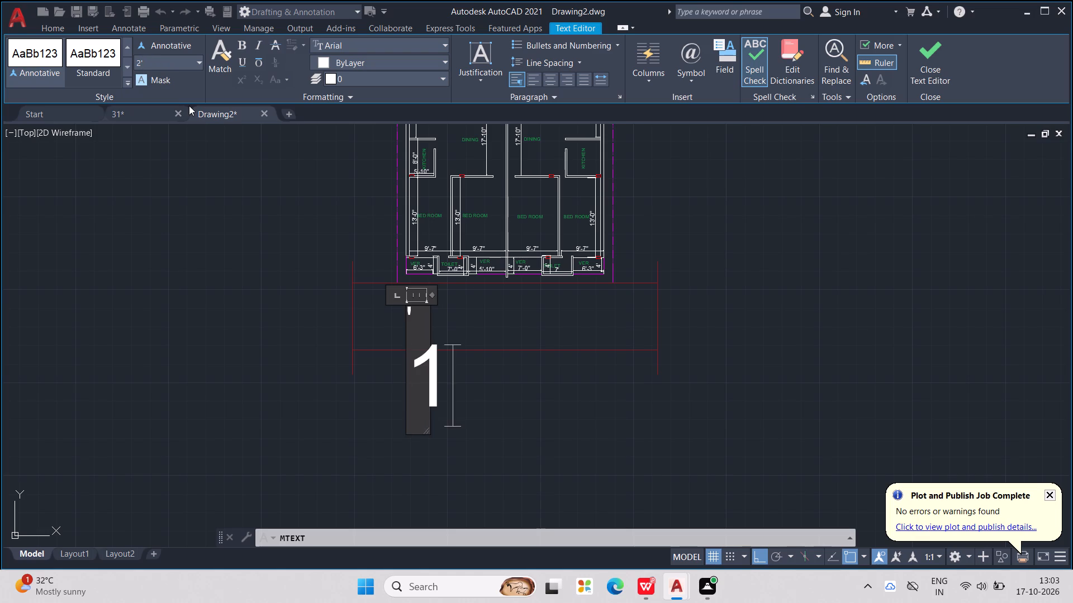
pyautogui.press('6')
pyautogui.press('BackSpace')
pyautogui.write("5'")
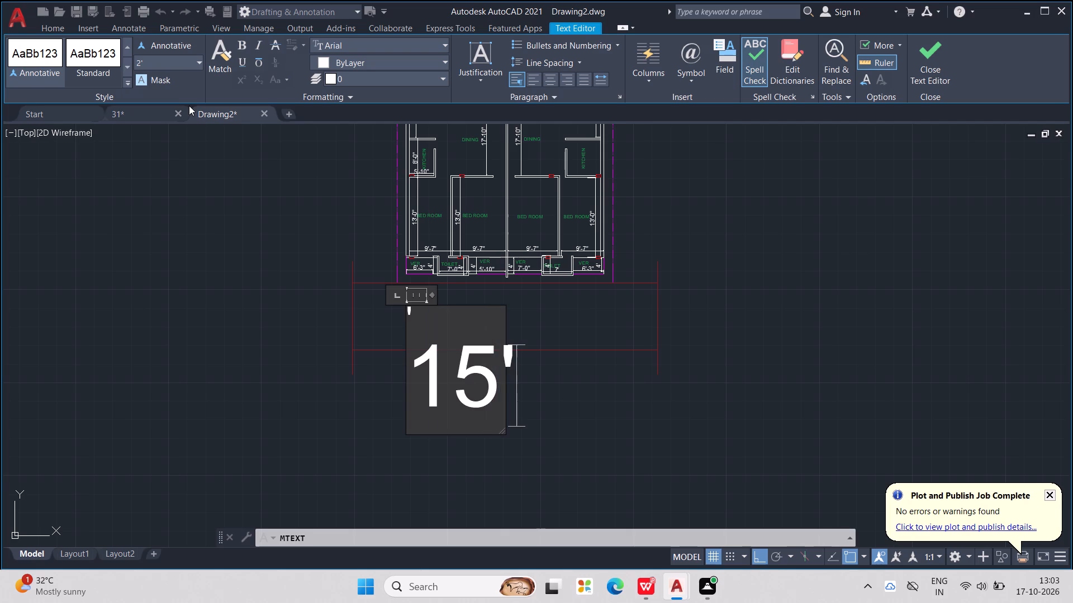
pyautogui.press('-')
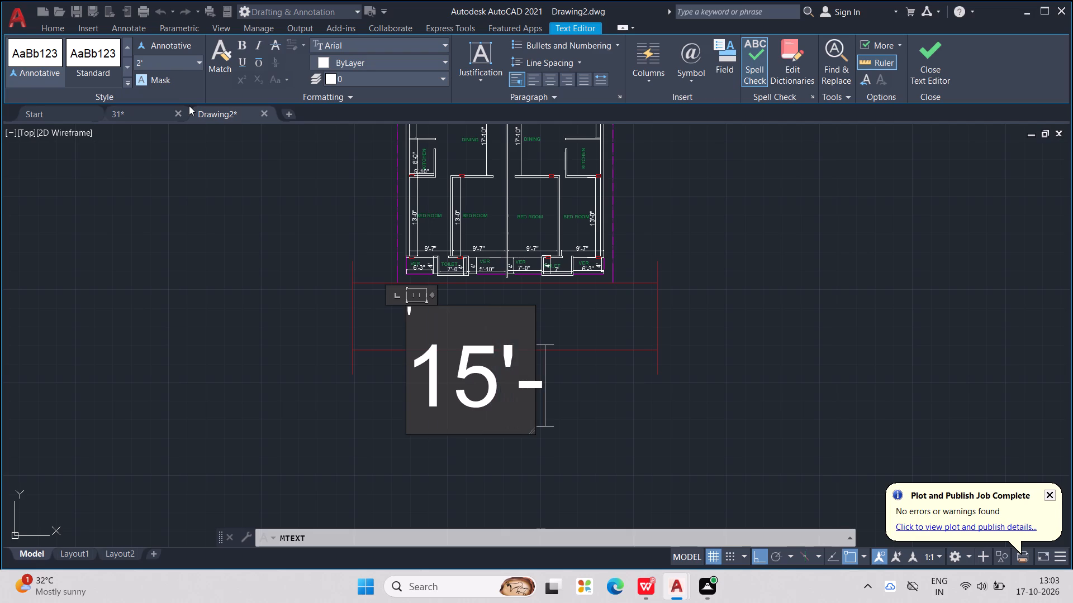
pyautogui.press('0')
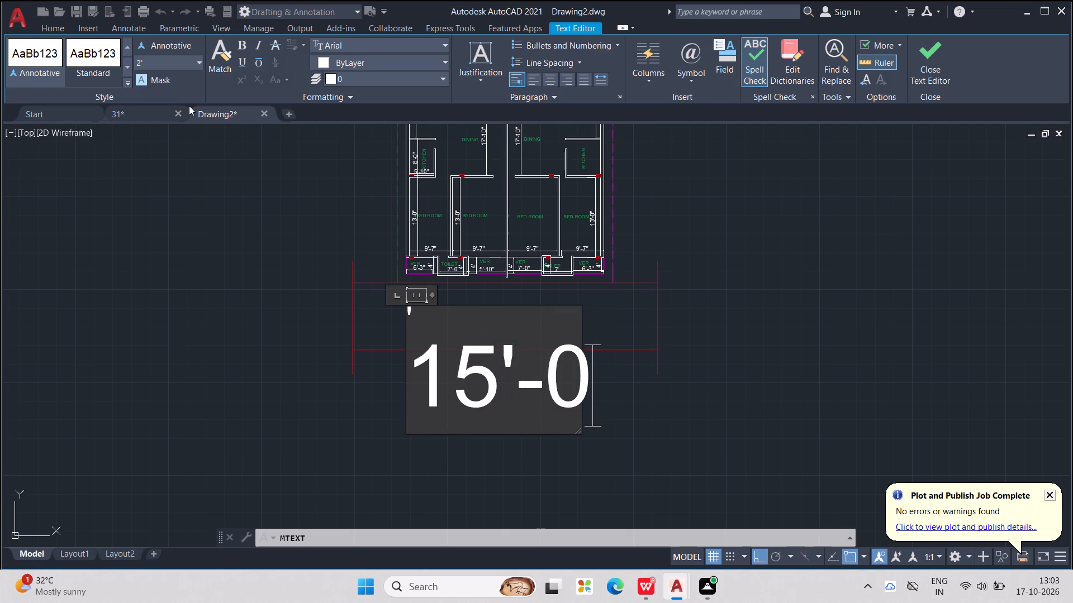
pyautogui.hotkey('shift', '"')
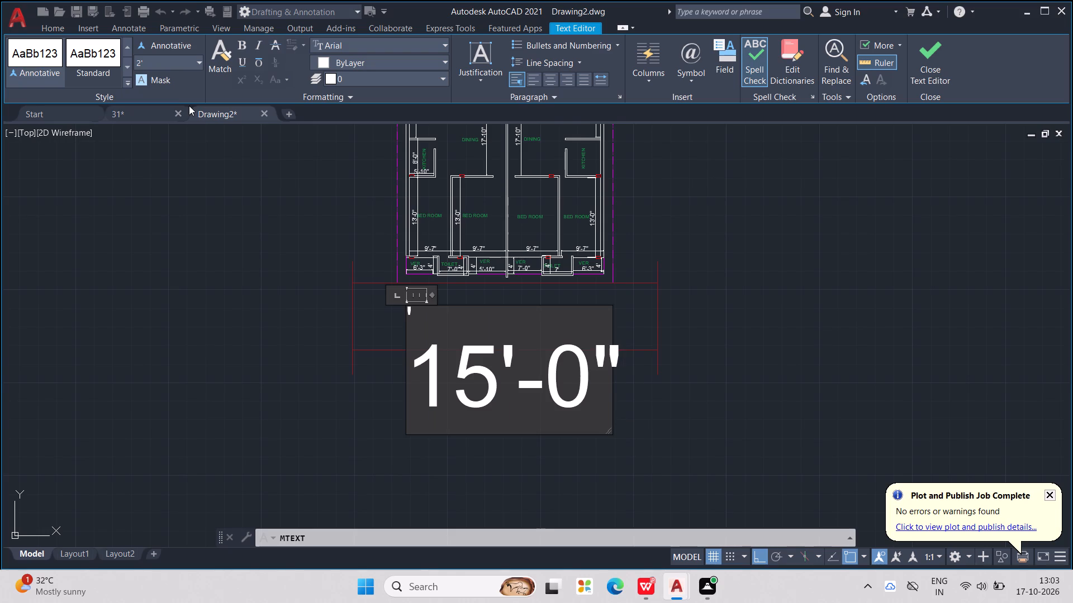
# Complete the road text as 15'-0" WIDE PUCCA ROAD and widen its frame so it fits on one line.
pyautogui.press('space')
pyautogui.write('WIDE')
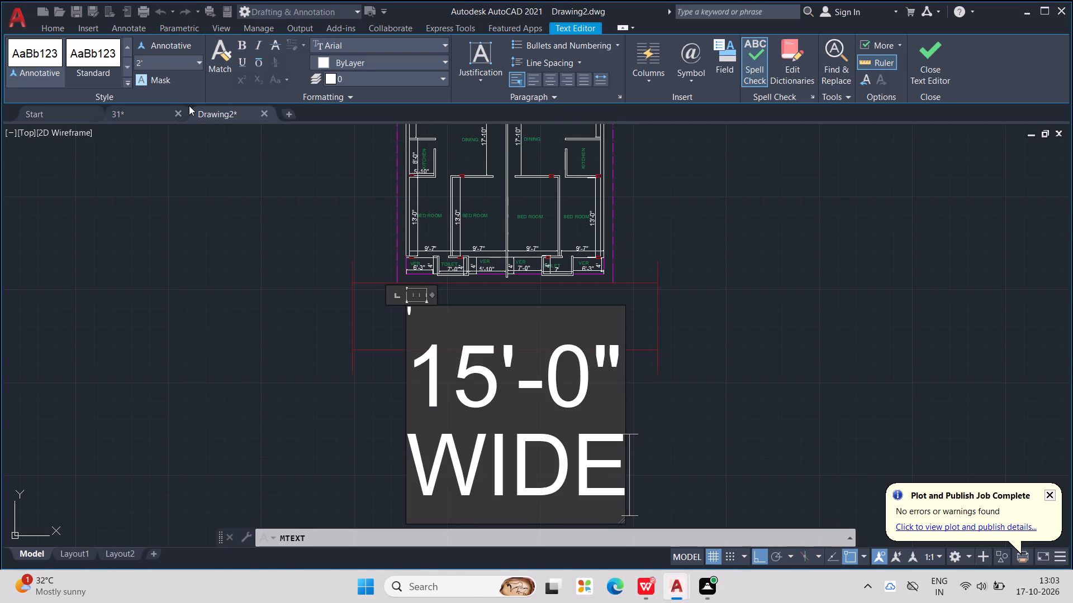
pyautogui.press('space')
pyautogui.write('PU')
pyautogui.write('CCA')
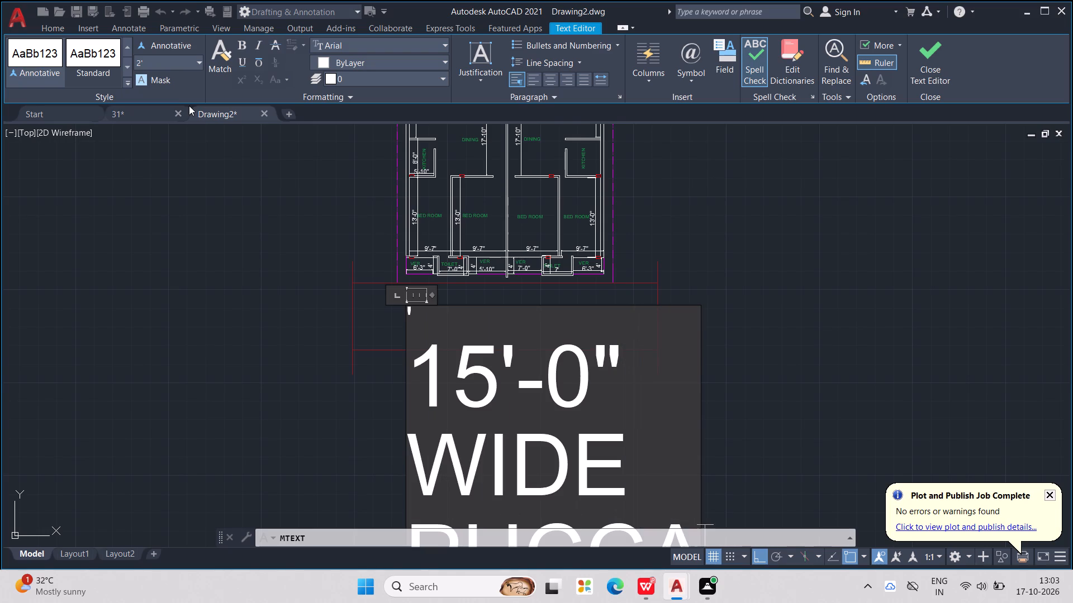
pyautogui.press('space')
pyautogui.write('ROAD')
pyautogui.scroll(-3, 184, 96)
pyautogui.moveTo(202, 82); pyautogui.dragTo(192, 126, button='middle')
pyautogui.scroll(-2, 308, 155)
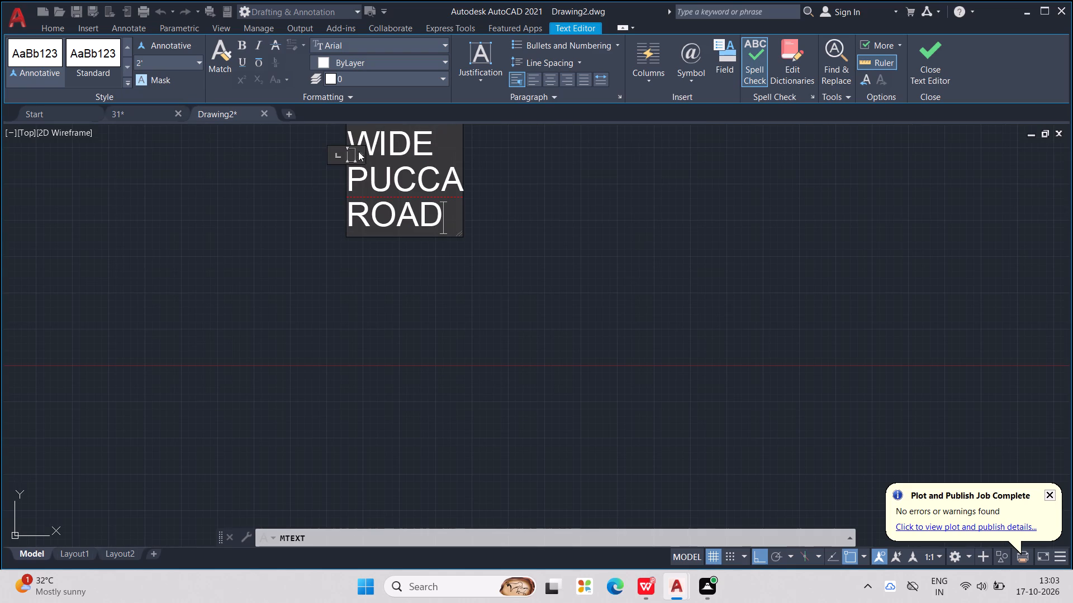
pyautogui.moveTo(360, 153); pyautogui.dragTo(765, 195)
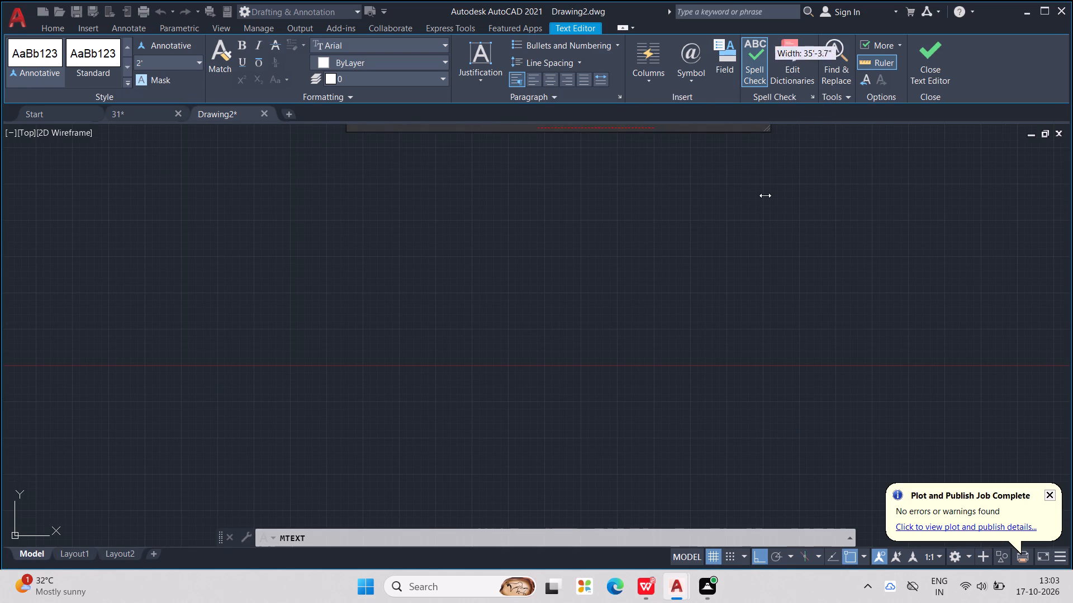
pyautogui.moveTo(765, 195); pyautogui.dragTo(731, 207)
pyautogui.moveTo(729, 232); pyautogui.dragTo(704, 343, button='middle')
pyautogui.scroll(-1, 729, 232)
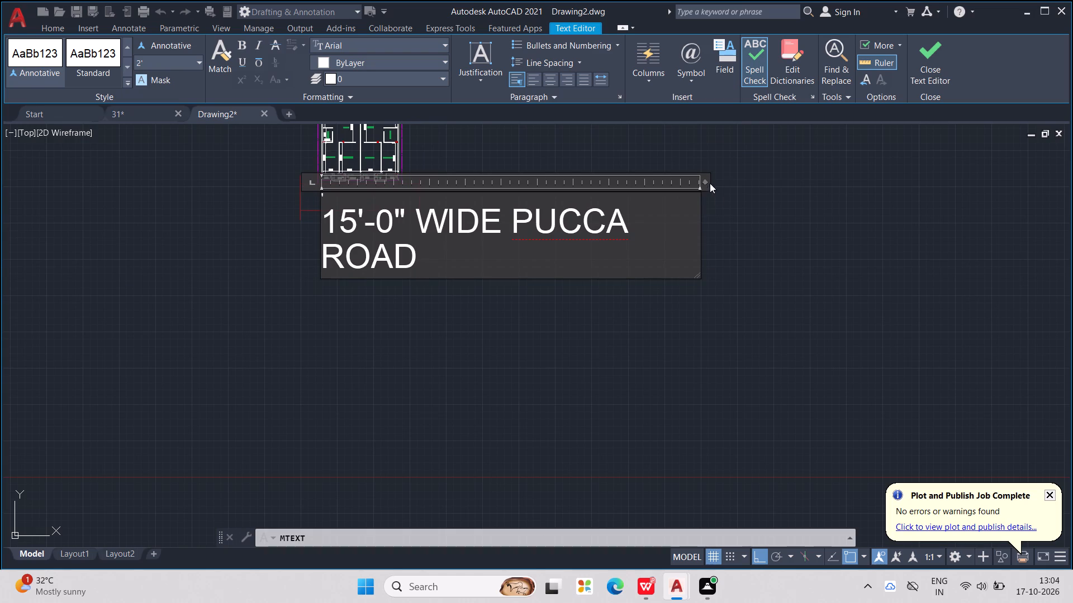
pyautogui.moveTo(706, 182); pyautogui.dragTo(788, 195)
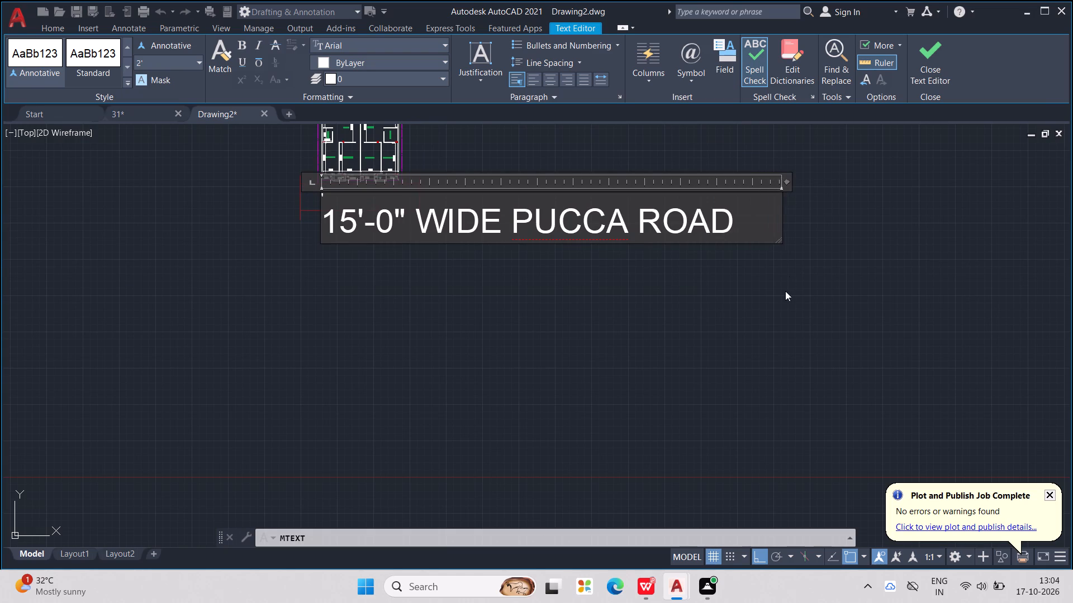
pyautogui.click(784, 301)
# Shift the road text horizontally so it sits closer to the middle of the red-lined strip.
pyautogui.moveTo(477, 259); pyautogui.dragTo(657, 317, button='middle')
pyautogui.scroll(-1, 657, 317)
pyautogui.scroll(2, 601, 289)
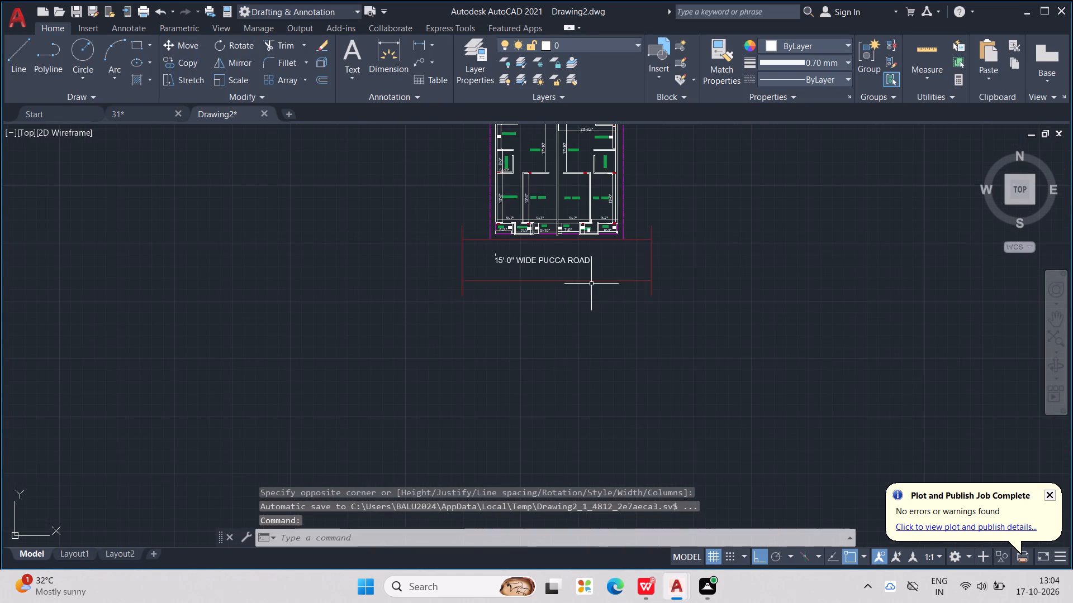
pyautogui.moveTo(539, 275); pyautogui.dragTo(483, 337, button='middle')
pyautogui.scroll(3, 460, 328)
pyautogui.click(531, 305)
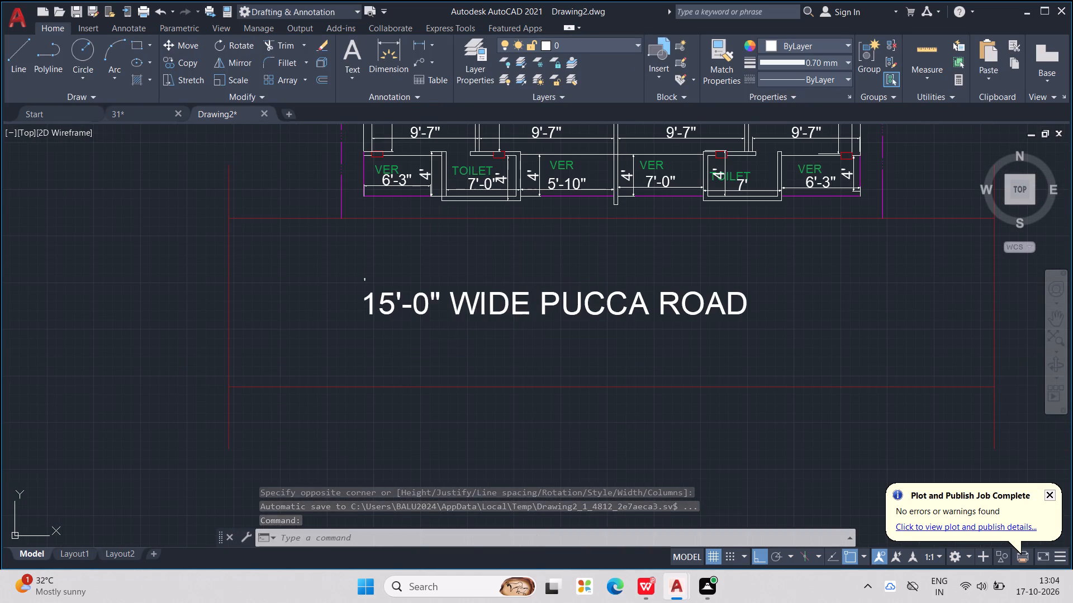
pyautogui.click(531, 305)
pyautogui.click(492, 308)
pyautogui.moveTo(494, 308); pyautogui.dragTo(535, 309)
# Set the colour of the 15'-0" WIDE PUCCA ROAD text to Green.
pyautogui.click(542, 303)
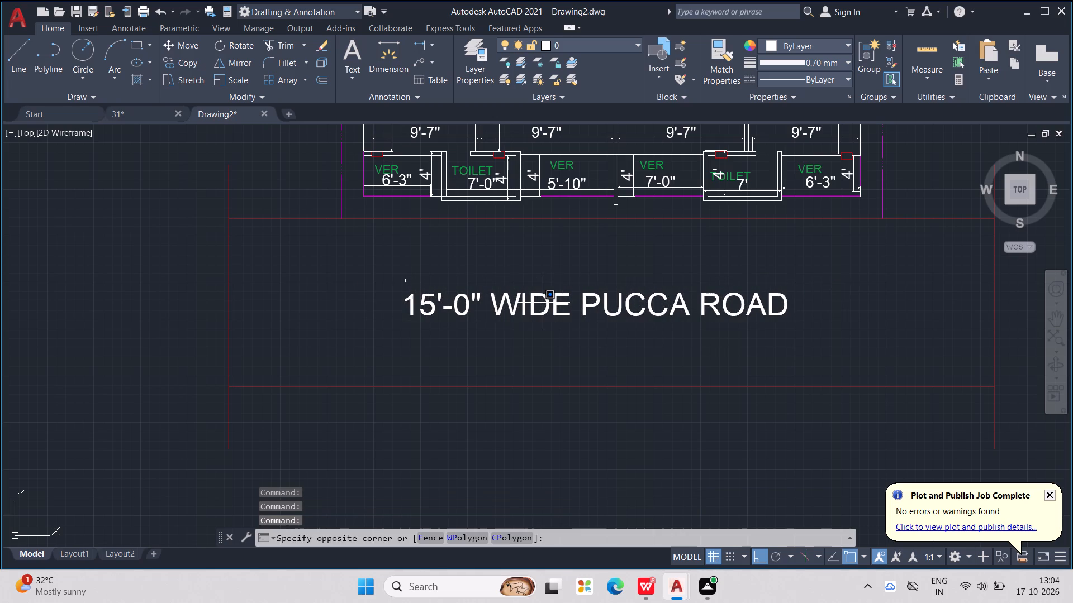
pyautogui.click(543, 303)
pyautogui.doubleClick(423, 302)
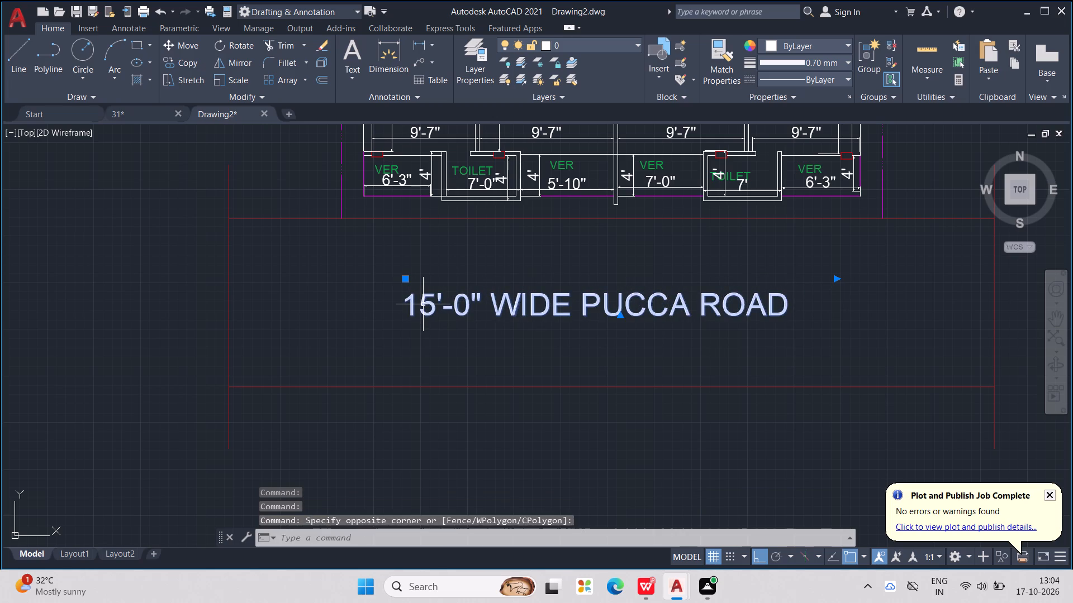
pyautogui.click(508, 297)
pyautogui.rightClick(509, 299)
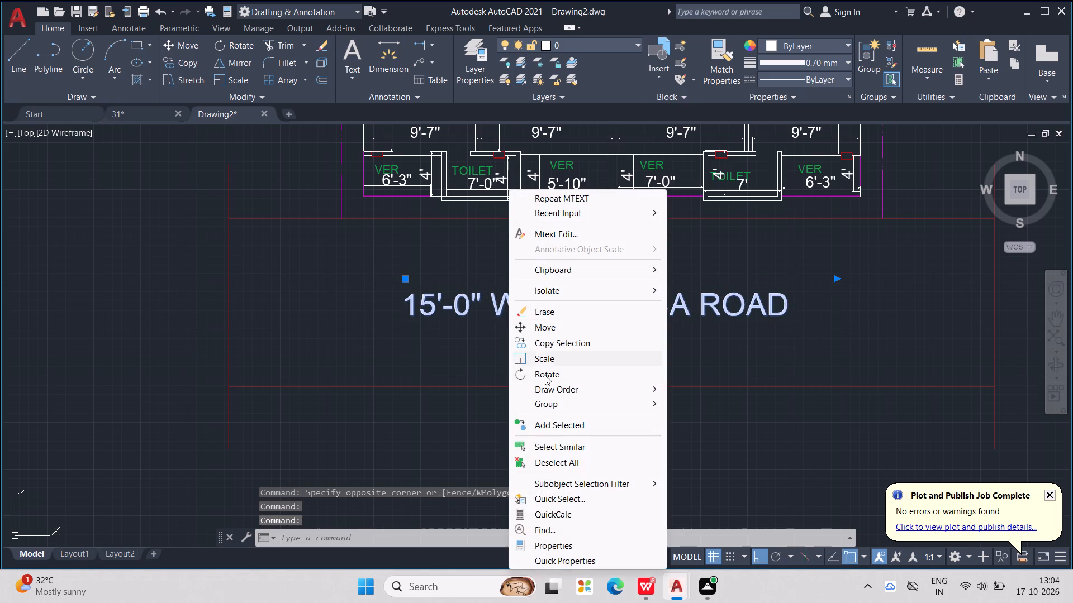
pyautogui.click(563, 548)
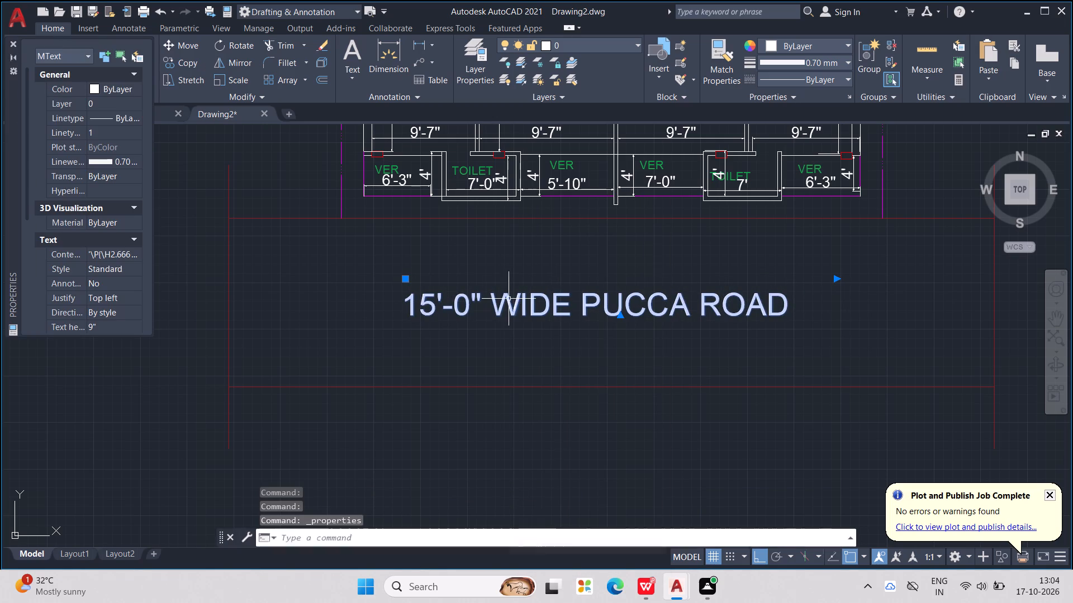
pyautogui.click(94, 87)
pyautogui.click(130, 87)
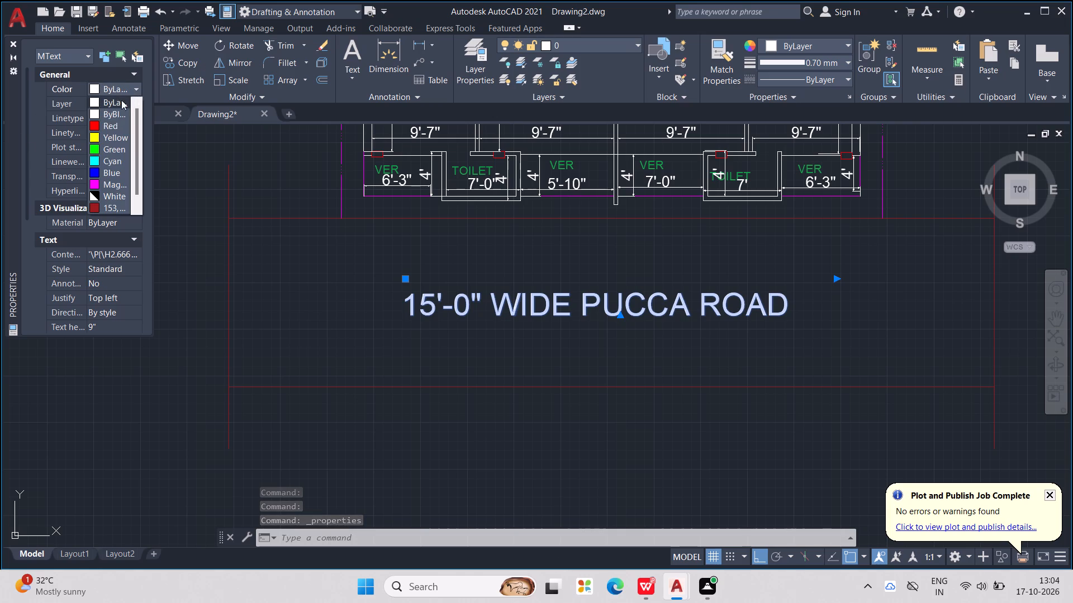
pyautogui.click(105, 146)
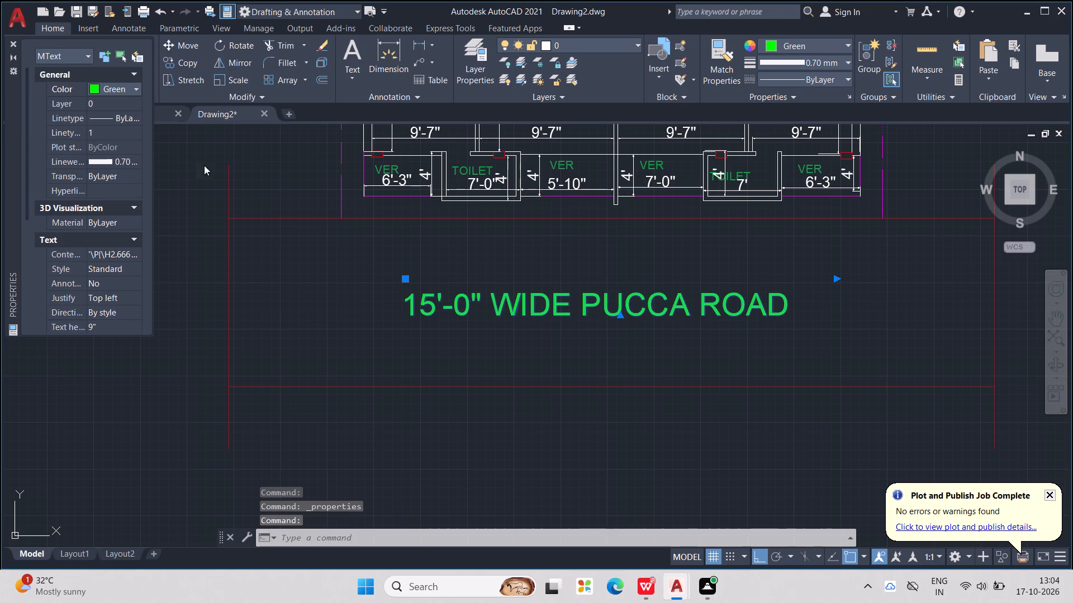
pyautogui.click(303, 253)
pyautogui.scroll(-2, 338, 242)
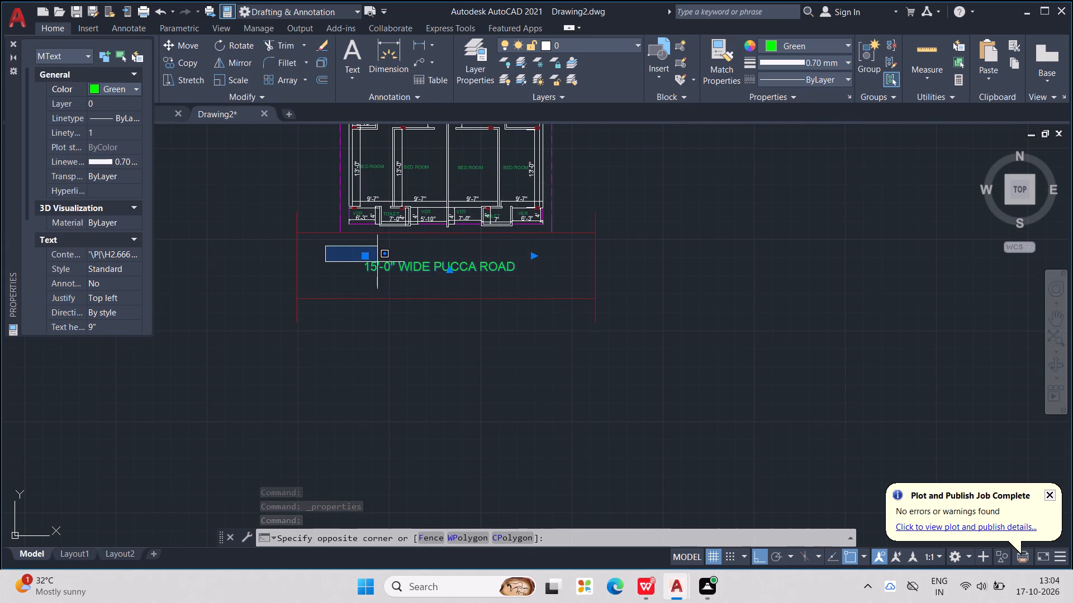
pyautogui.press('Escape')
pyautogui.press('Escape')
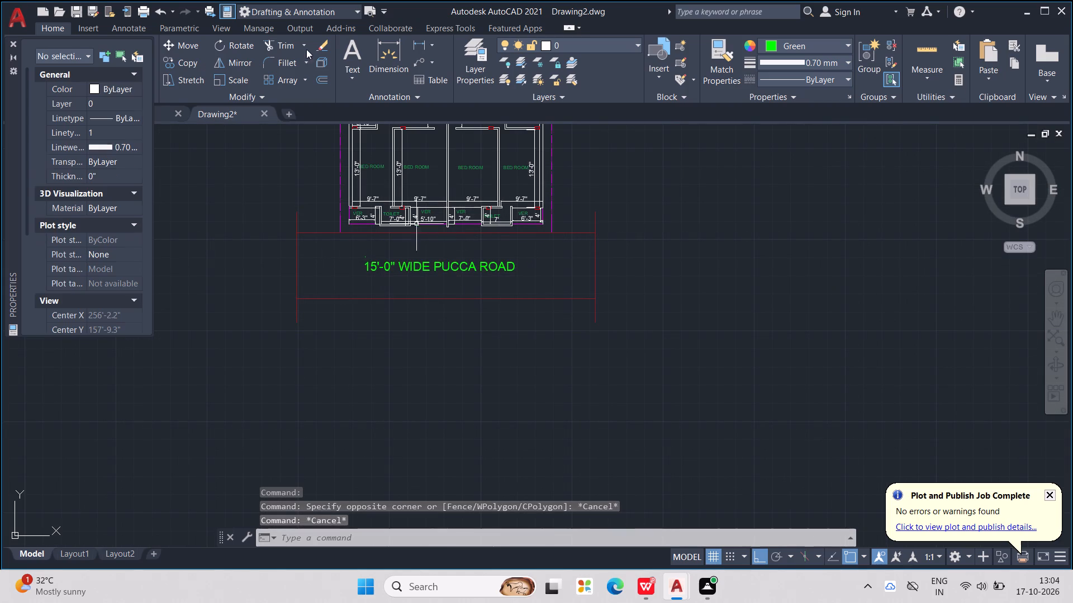
# Dimension the overall building width between the outer veranda corners, placing the dimension line just below the front edge.
pyautogui.click(384, 58)
pyautogui.scroll(1, 569, 247)
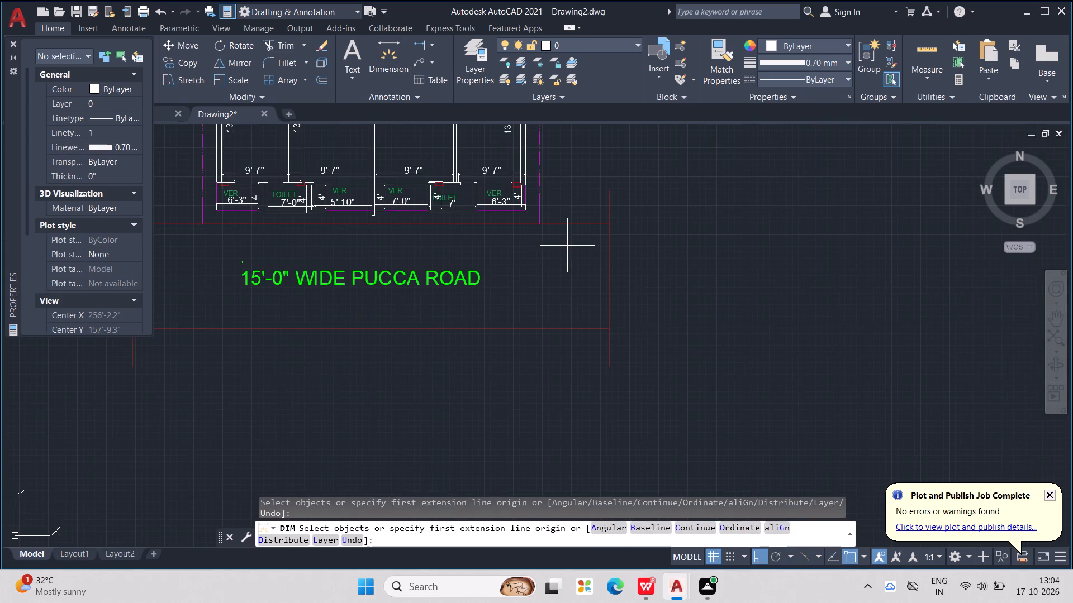
pyautogui.moveTo(567, 246); pyautogui.dragTo(642, 313, button='middle')
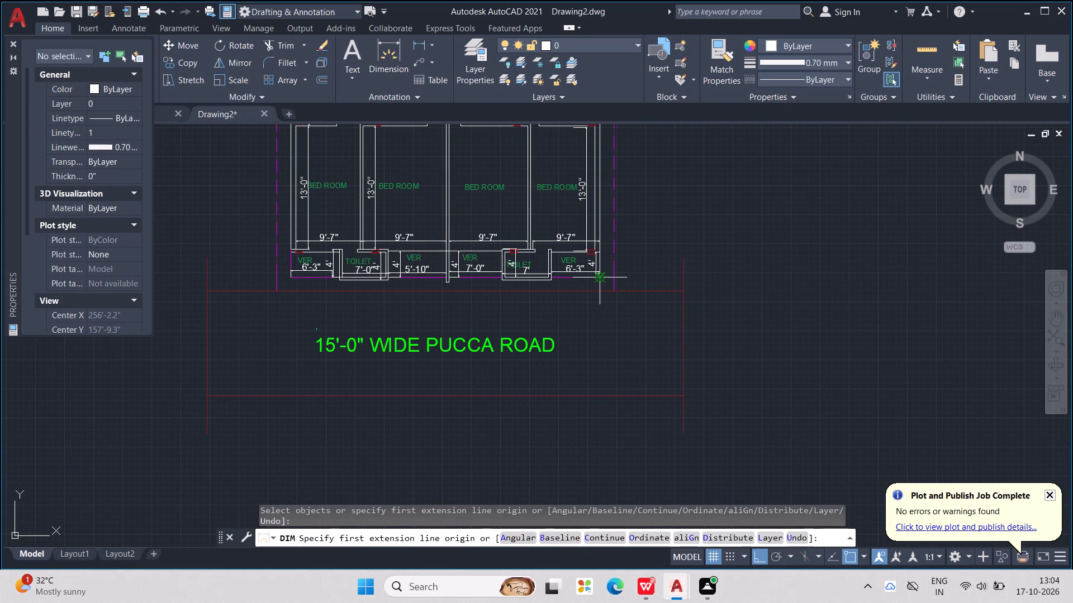
pyautogui.click(597, 280)
pyautogui.moveTo(495, 295); pyautogui.dragTo(657, 337, button='middle')
pyautogui.scroll(2, 458, 315)
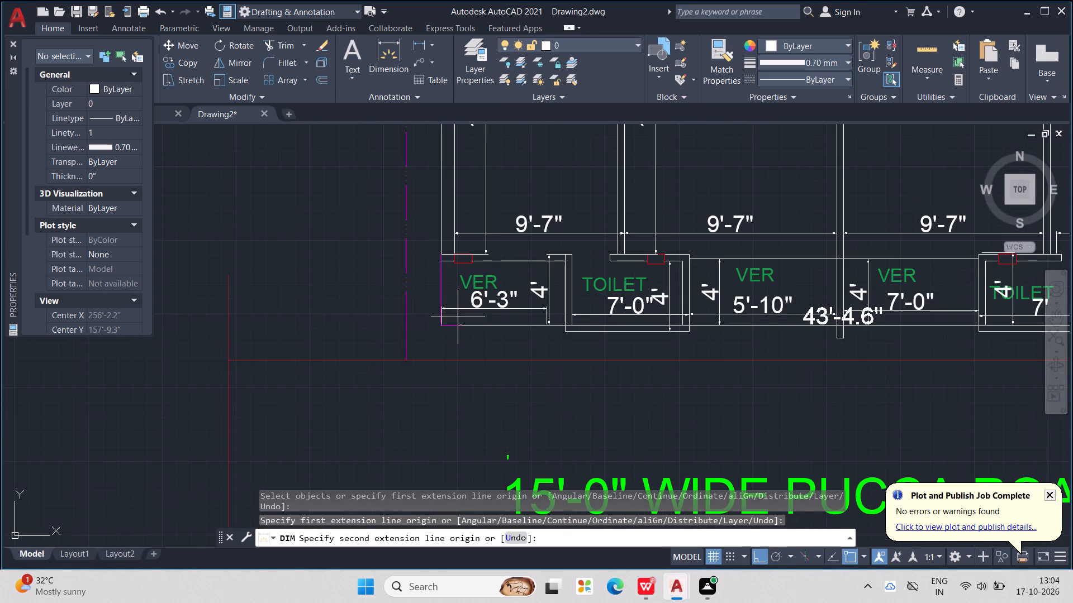
pyautogui.click(444, 323)
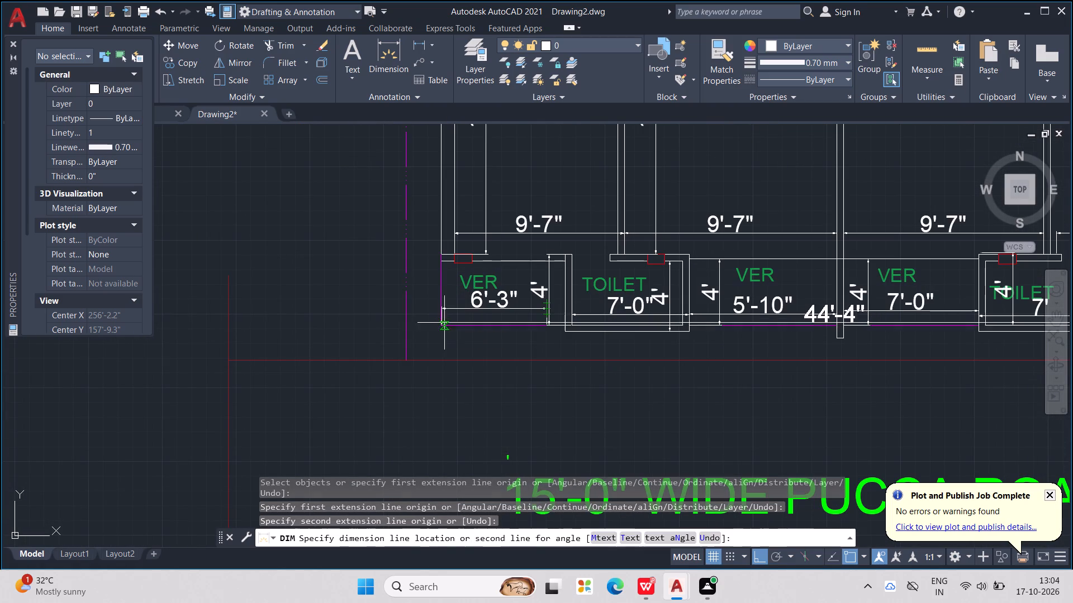
pyautogui.click(478, 390)
pyautogui.moveTo(478, 390); pyautogui.dragTo(471, 399, button='middle')
pyautogui.scroll(-1, 478, 390)
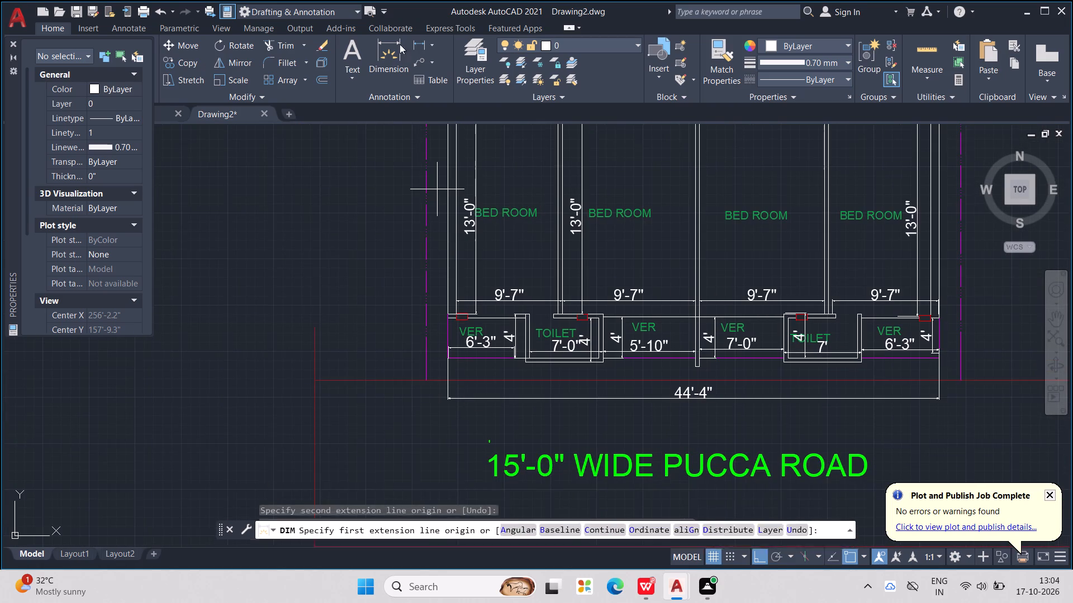
# Dimension the overall building width between the outer rear wall corners, placing the dimension line above the dashed plot boundary.
pyautogui.click(383, 47)
pyautogui.moveTo(505, 159); pyautogui.dragTo(487, 299, button='middle')
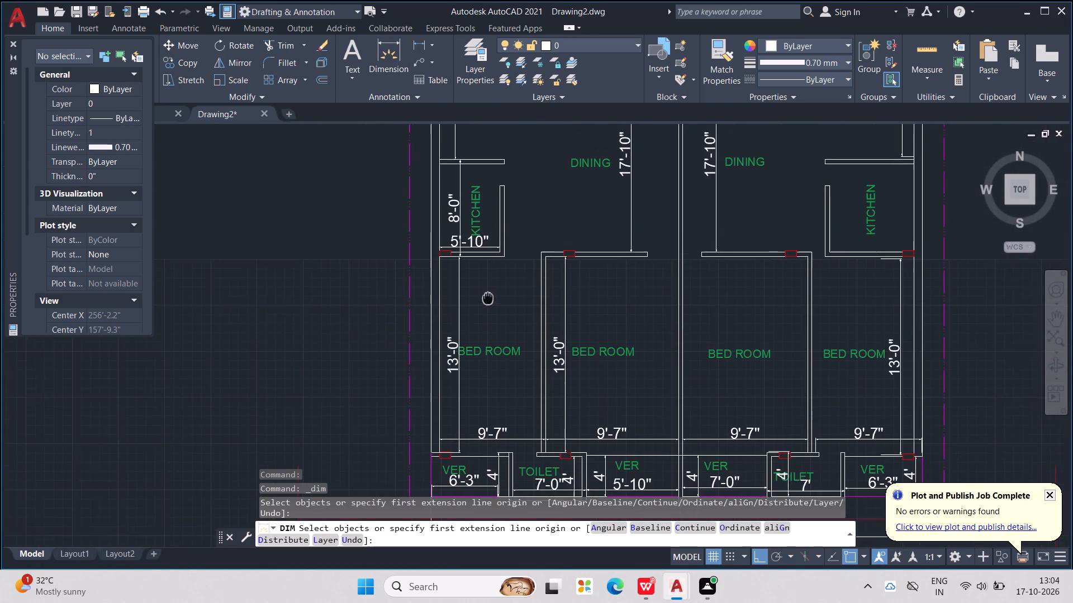
pyautogui.moveTo(487, 299); pyautogui.dragTo(487, 297, button='middle')
pyautogui.scroll(-3, 519, 239)
pyautogui.moveTo(523, 222); pyautogui.dragTo(499, 323, button='middle')
pyautogui.scroll(3, 486, 226)
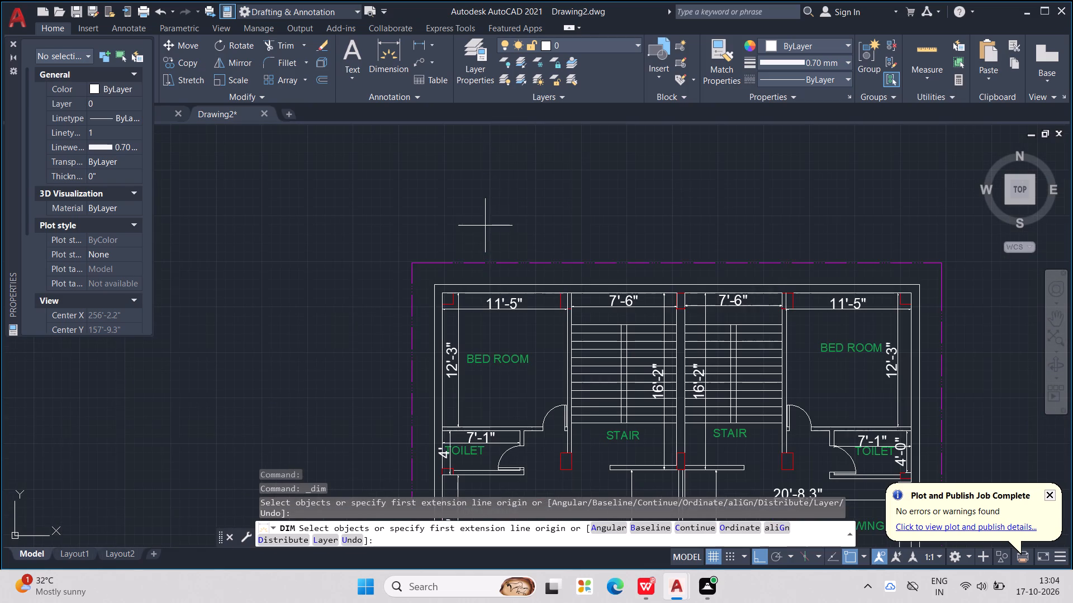
pyautogui.click(436, 284)
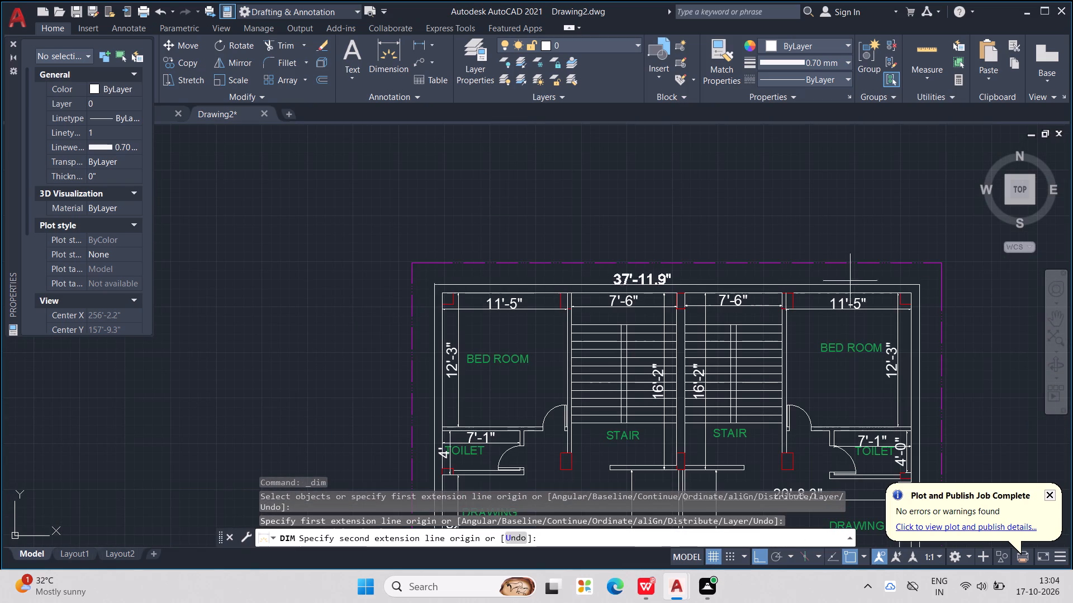
pyautogui.click(915, 288)
pyautogui.click(890, 242)
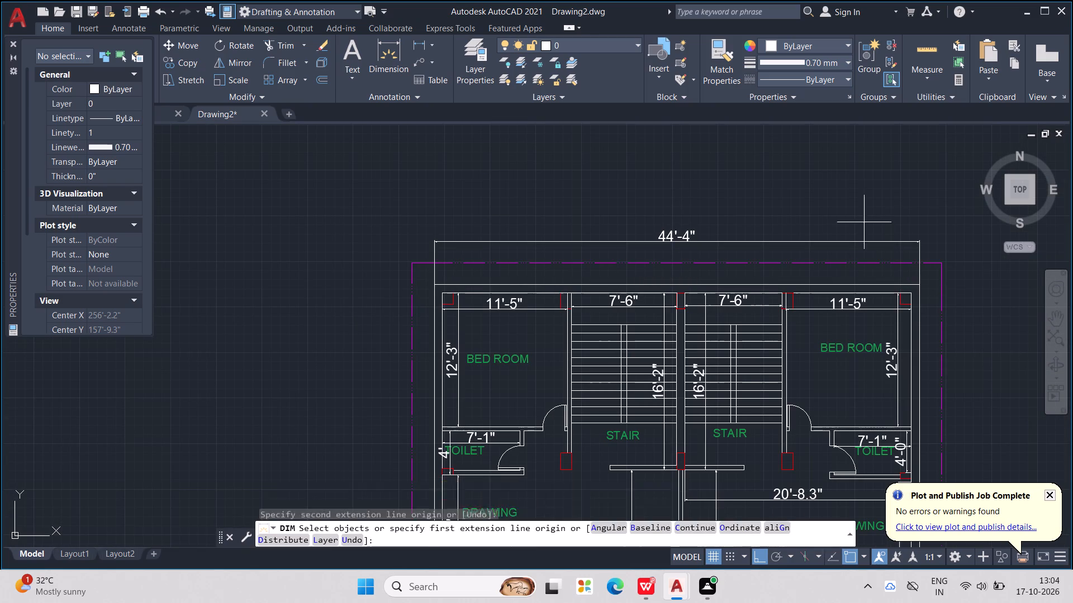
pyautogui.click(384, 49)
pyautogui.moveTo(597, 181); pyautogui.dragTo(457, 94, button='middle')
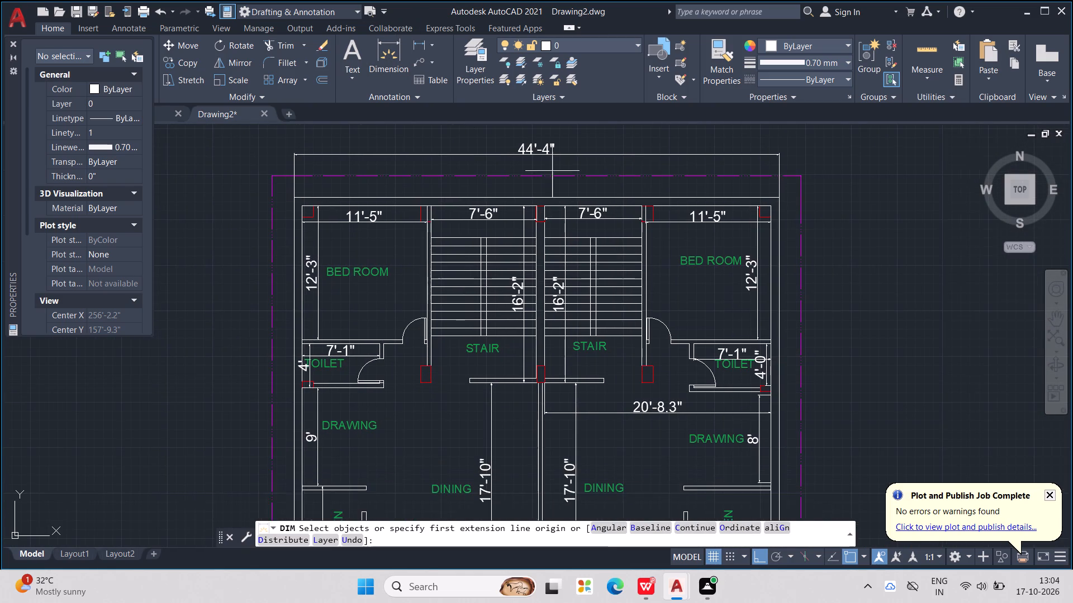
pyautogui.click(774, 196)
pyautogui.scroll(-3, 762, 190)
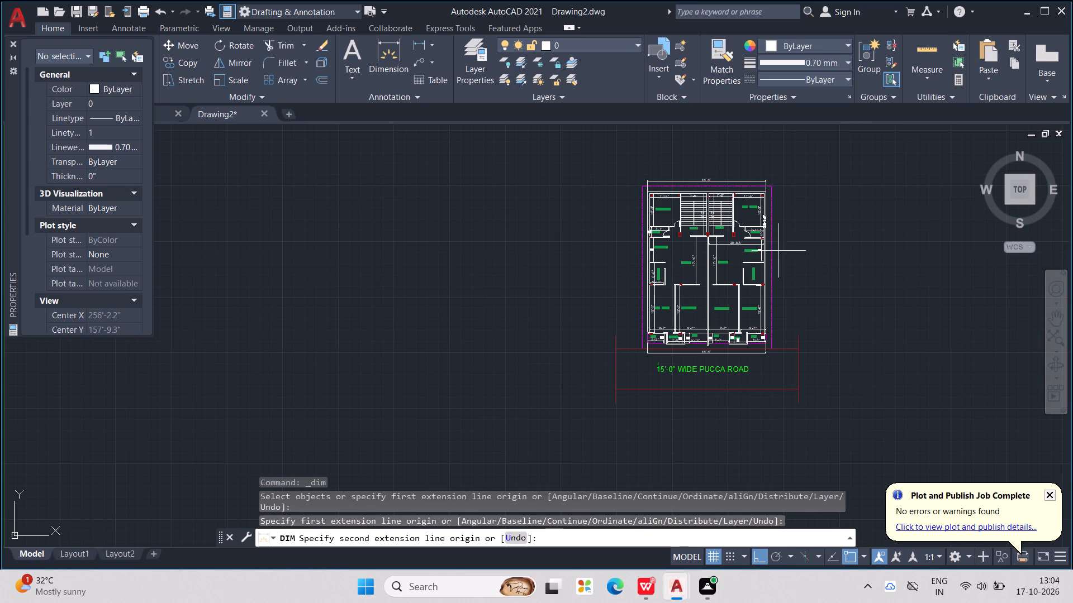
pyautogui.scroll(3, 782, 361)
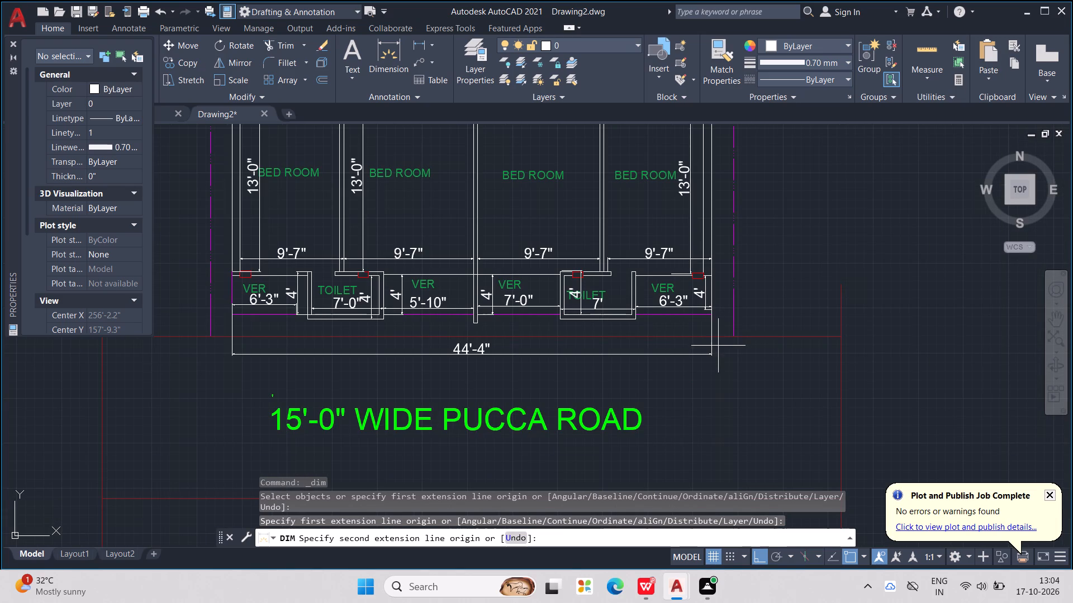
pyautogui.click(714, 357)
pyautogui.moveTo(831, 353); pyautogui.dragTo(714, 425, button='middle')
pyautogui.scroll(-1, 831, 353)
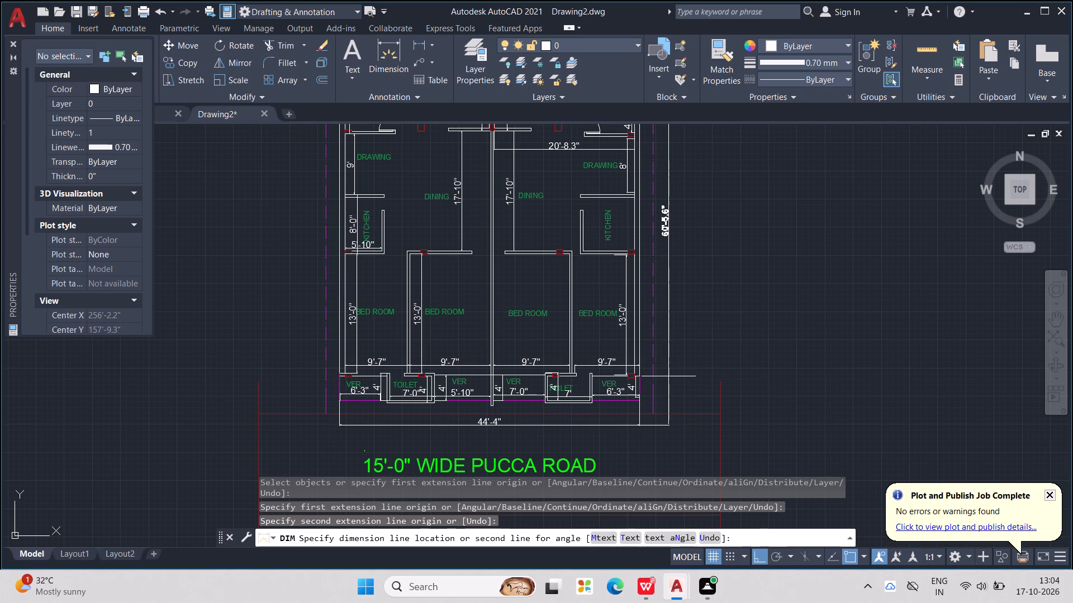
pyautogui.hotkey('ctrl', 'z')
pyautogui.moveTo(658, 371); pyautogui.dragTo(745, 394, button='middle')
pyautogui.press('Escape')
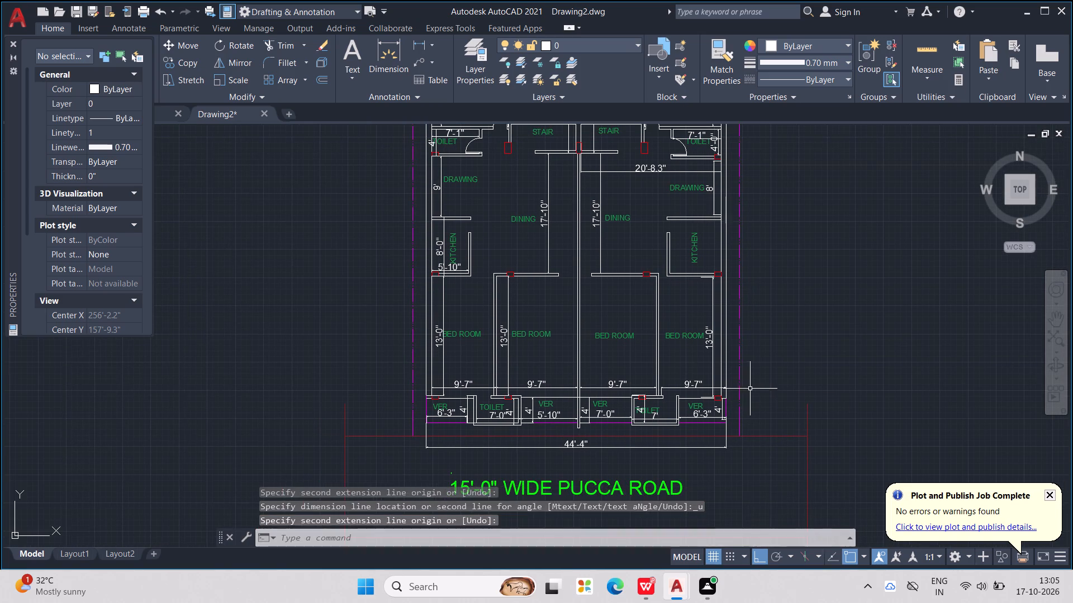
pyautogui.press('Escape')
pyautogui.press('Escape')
# Dimension the overall building depth along the left outer wall, from rear corner to veranda front, placing the line just outside the dashed boundary.
pyautogui.click(391, 55)
pyautogui.scroll(-1, 439, 205)
pyautogui.moveTo(441, 210); pyautogui.dragTo(464, 262, button='middle')
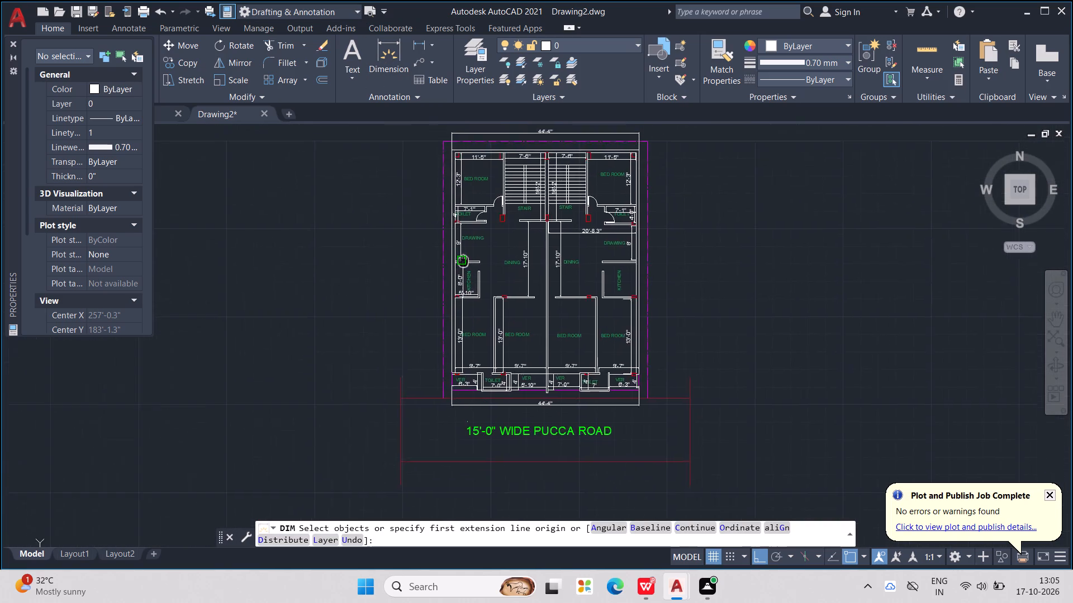
pyautogui.moveTo(464, 262); pyautogui.dragTo(530, 354, button='middle')
pyautogui.scroll(2, 510, 211)
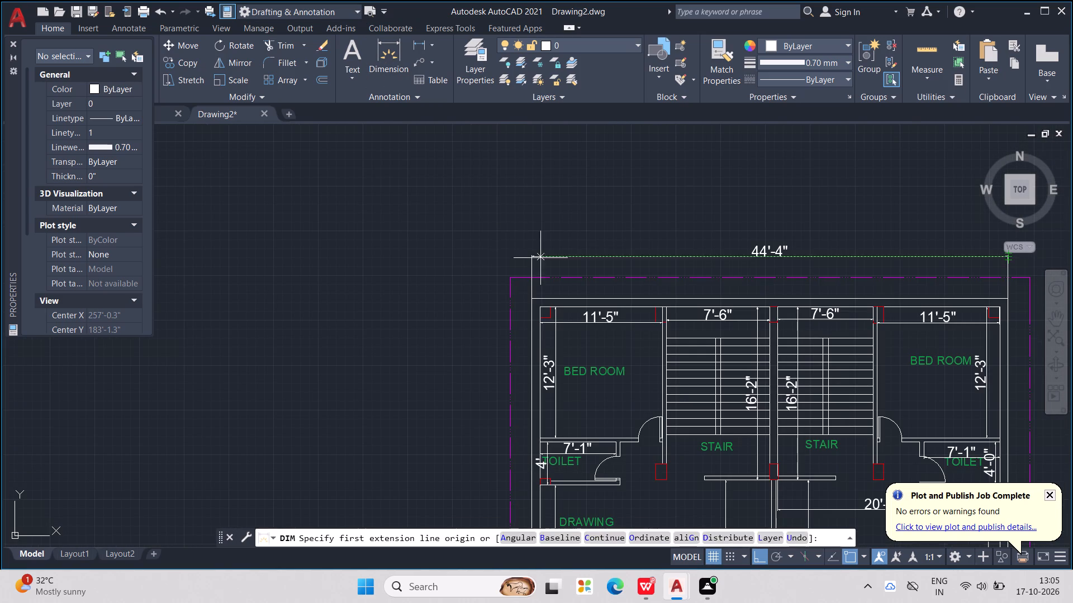
pyautogui.moveTo(572, 267); pyautogui.dragTo(497, 195, button='middle')
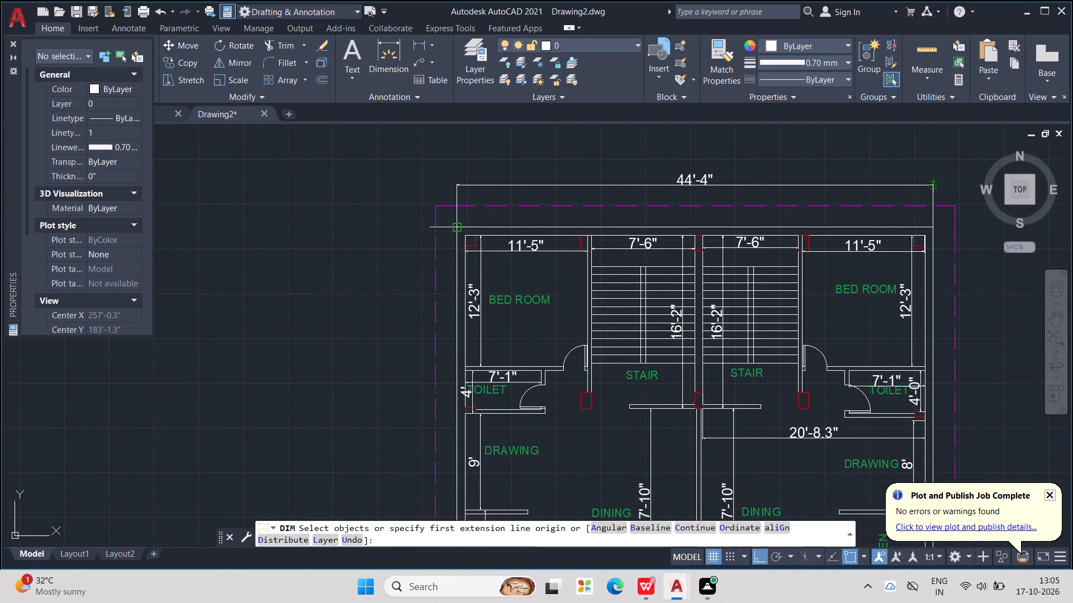
pyautogui.click(458, 228)
pyautogui.scroll(-3, 458, 239)
pyautogui.scroll(2, 459, 315)
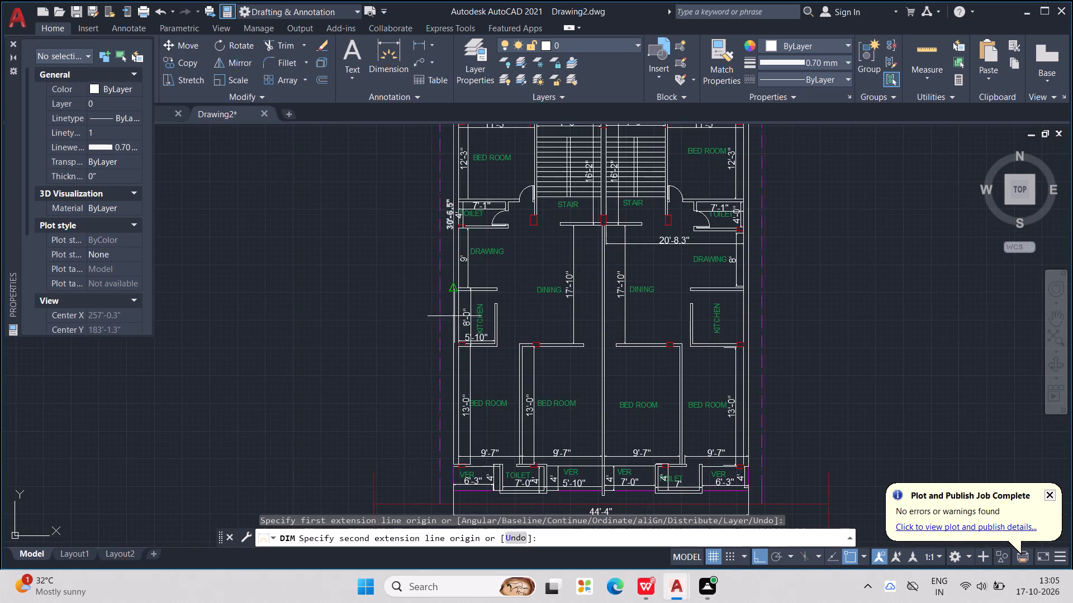
pyautogui.moveTo(454, 318); pyautogui.dragTo(499, 228, button='middle')
pyautogui.scroll(2, 499, 371)
pyautogui.moveTo(497, 376); pyautogui.dragTo(518, 322, button='middle')
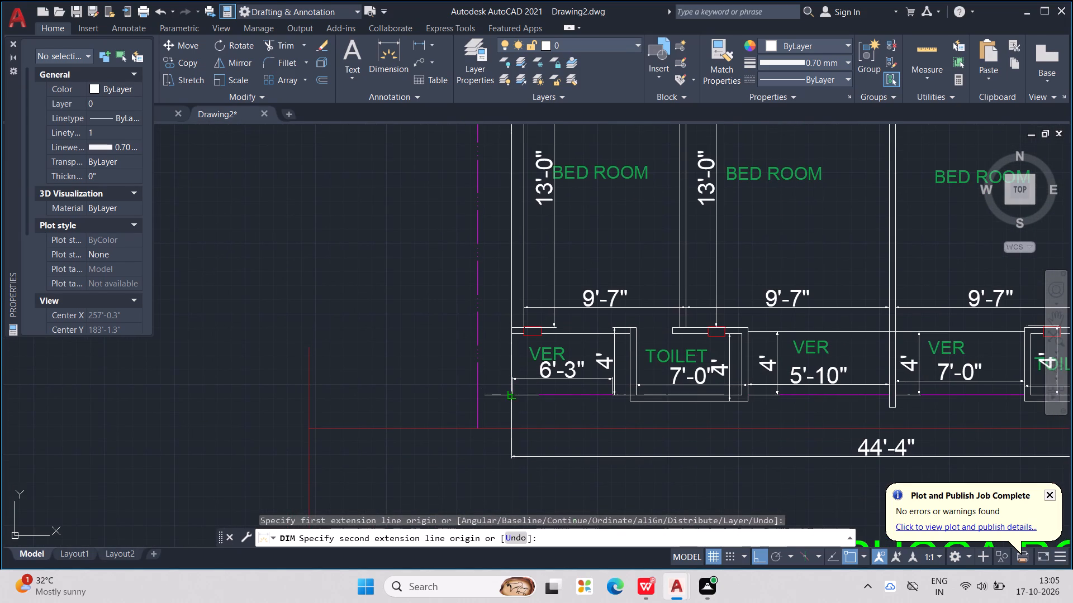
pyautogui.click(510, 396)
pyautogui.scroll(-3, 376, 367)
pyautogui.scroll(1, 401, 364)
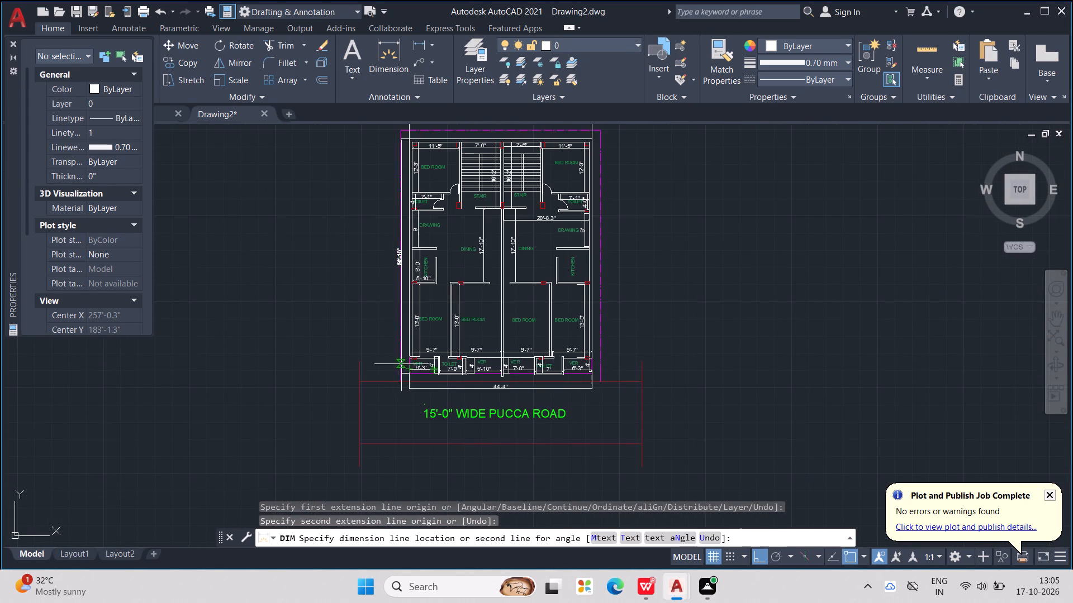
pyautogui.moveTo(397, 364); pyautogui.dragTo(406, 379, button='middle')
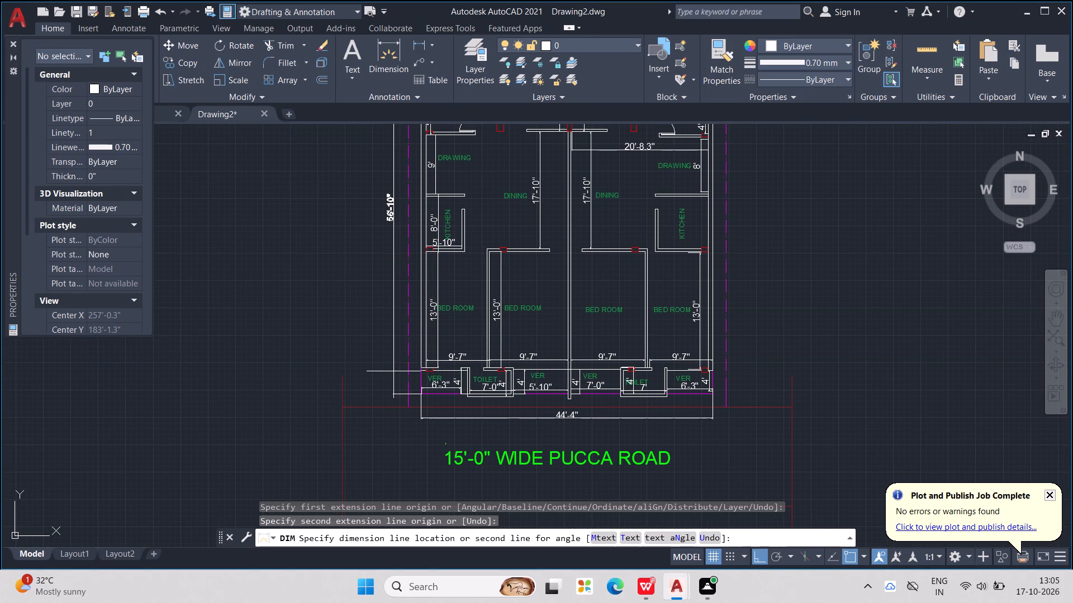
pyautogui.scroll(1, 395, 375)
pyautogui.moveTo(397, 380); pyautogui.dragTo(400, 389, button='middle')
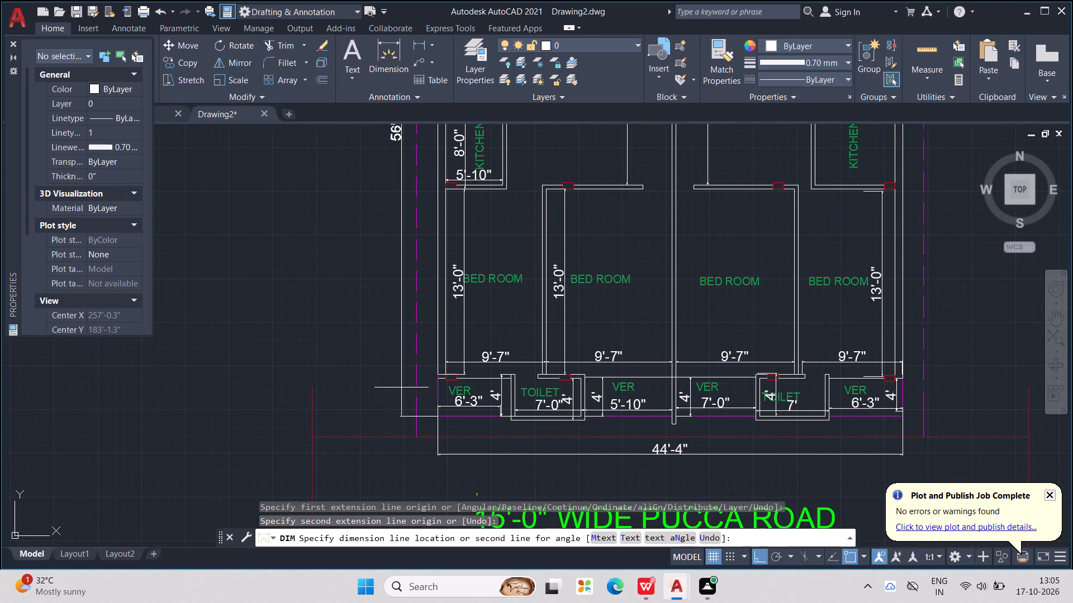
pyautogui.click(401, 387)
# Dimension the overall building depth along the right outer wall, from rear corner to veranda front, placing the line just outside the dashed boundary.
pyautogui.click(386, 61)
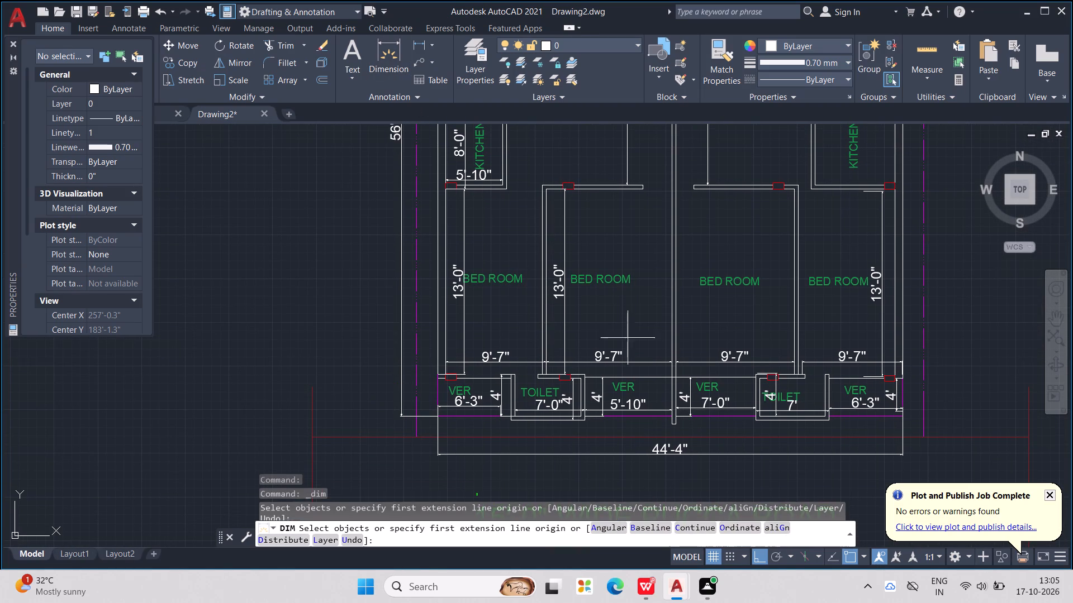
pyautogui.moveTo(635, 347); pyautogui.dragTo(540, 428, button='middle')
pyautogui.scroll(-3, 656, 295)
pyautogui.moveTo(665, 295); pyautogui.dragTo(651, 362, button='middle')
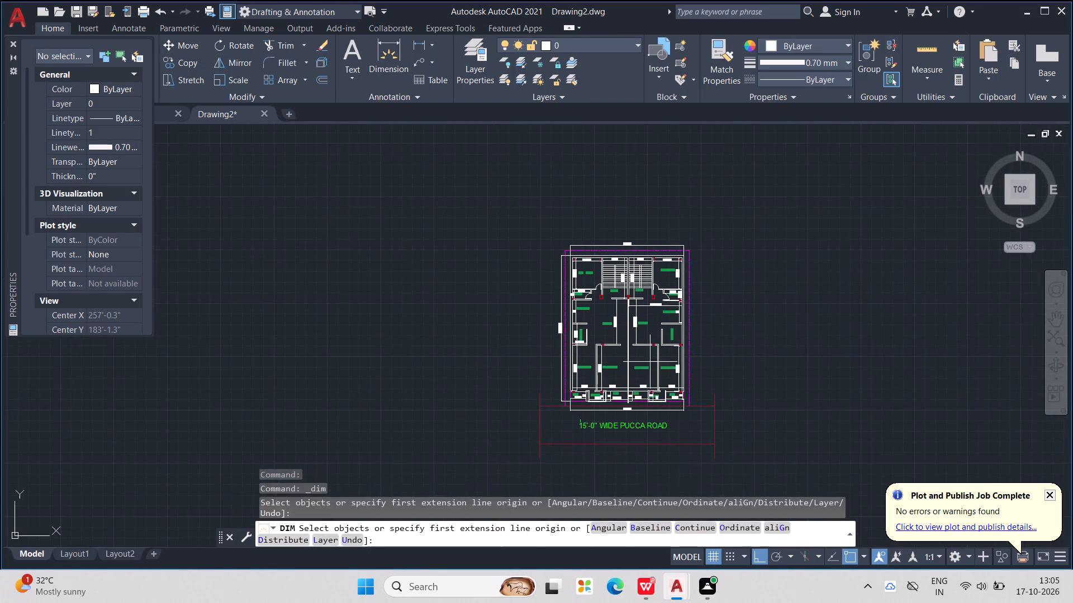
pyautogui.scroll(2, 700, 252)
pyautogui.scroll(2, 648, 255)
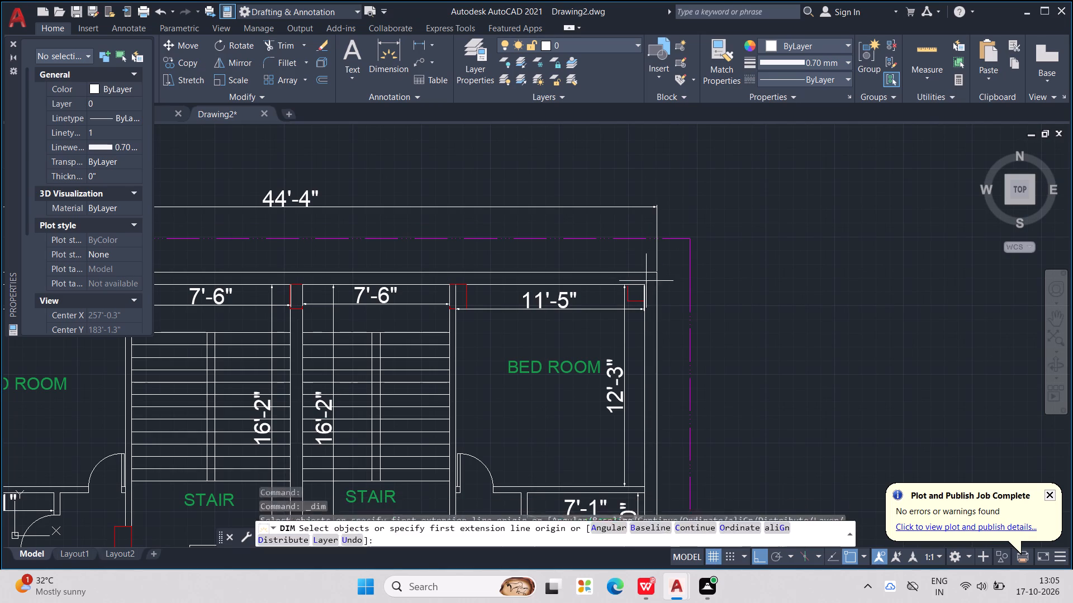
pyautogui.click(656, 271)
pyautogui.scroll(-3, 680, 256)
pyautogui.moveTo(711, 353); pyautogui.dragTo(701, 342, button='middle')
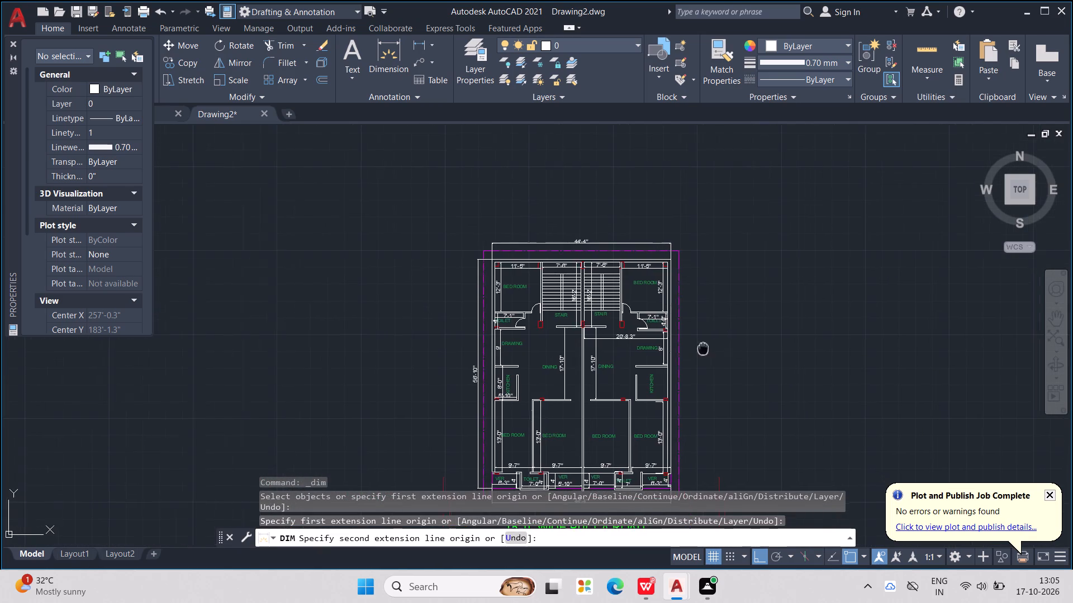
pyautogui.moveTo(701, 342); pyautogui.dragTo(635, 240, button='middle')
pyautogui.scroll(2, 609, 351)
pyautogui.moveTo(601, 342); pyautogui.dragTo(634, 301, button='middle')
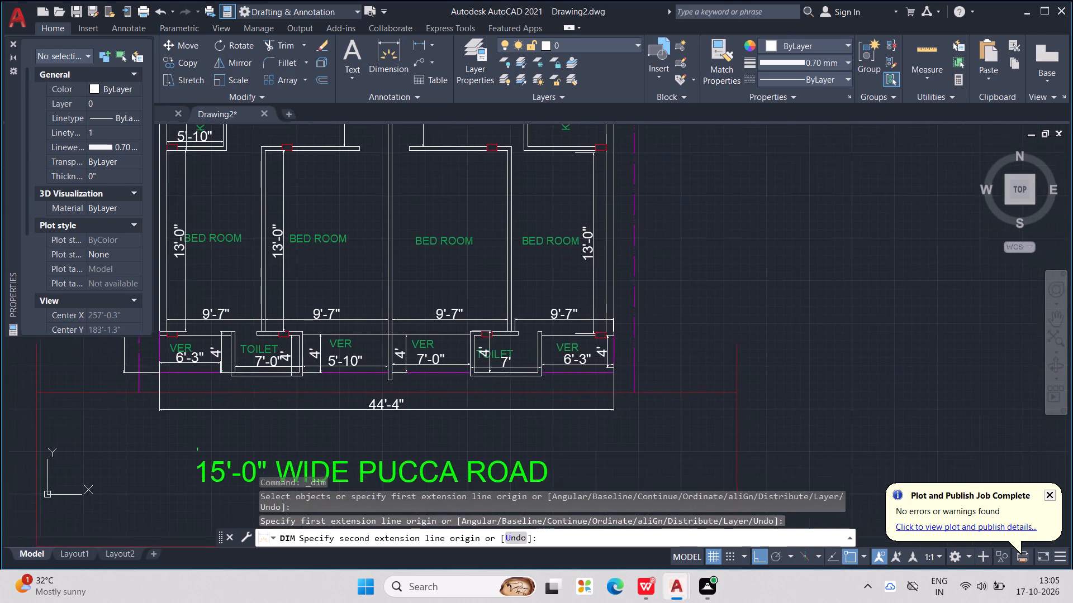
pyautogui.scroll(-1, 634, 301)
pyautogui.scroll(1, 630, 355)
pyautogui.click(612, 343)
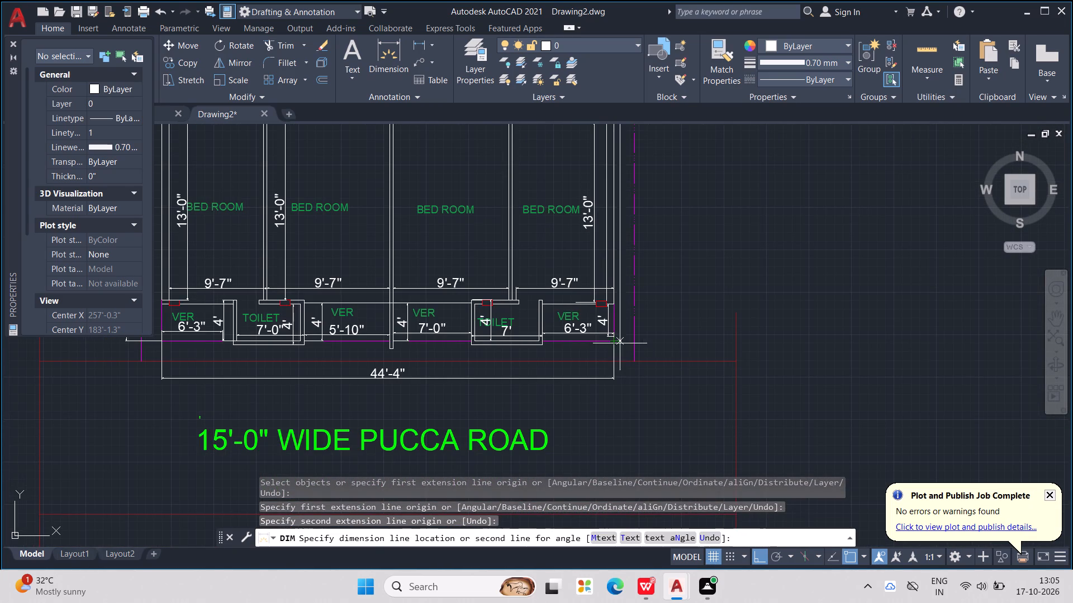
pyautogui.moveTo(666, 343); pyautogui.dragTo(634, 398, button='middle')
pyautogui.scroll(-1, 634, 398)
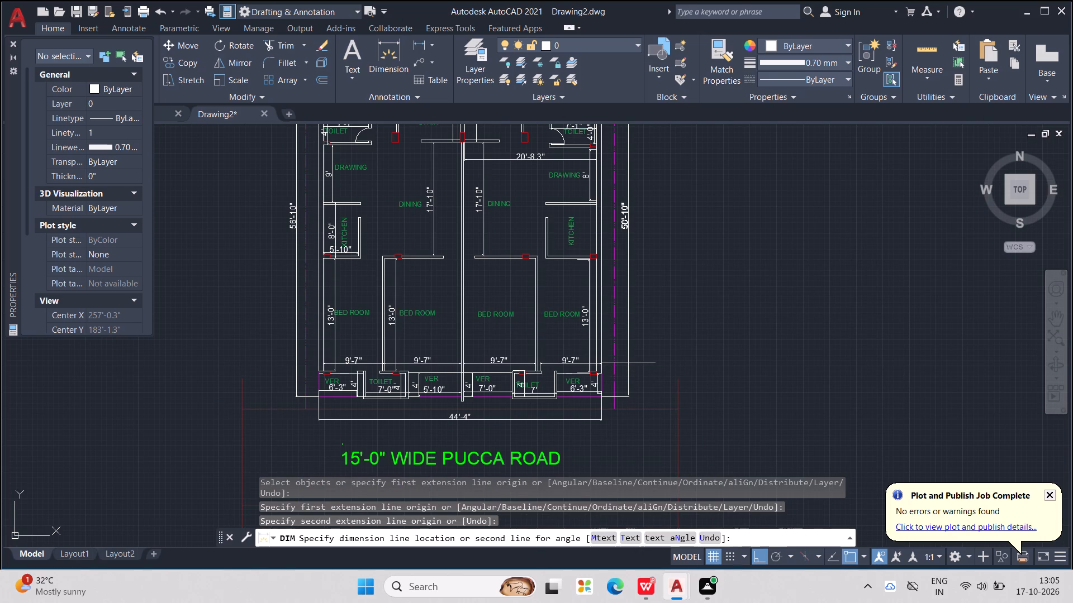
pyautogui.click(628, 362)
pyautogui.moveTo(628, 361); pyautogui.dragTo(680, 372, button='middle')
pyautogui.scroll(-1, 691, 372)
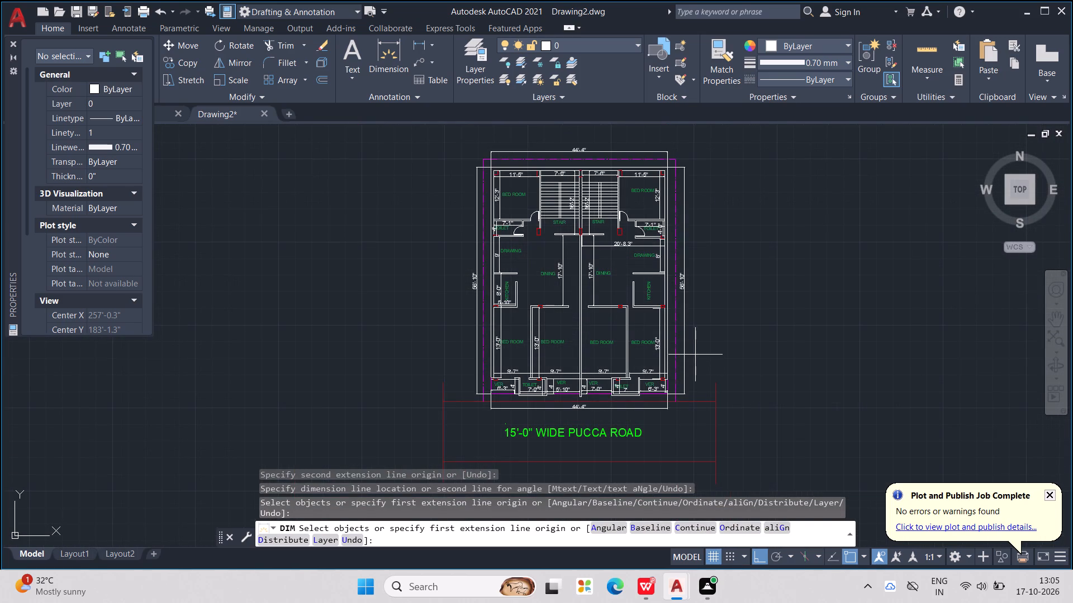
pyautogui.press('Escape')
pyautogui.press('Escape')
pyautogui.press('Escape')
pyautogui.press('Escape')
pyautogui.press('Escape')
pyautogui.press('Escape')
pyautogui.press('Escape')
pyautogui.press('Escape')
pyautogui.press('Escape')
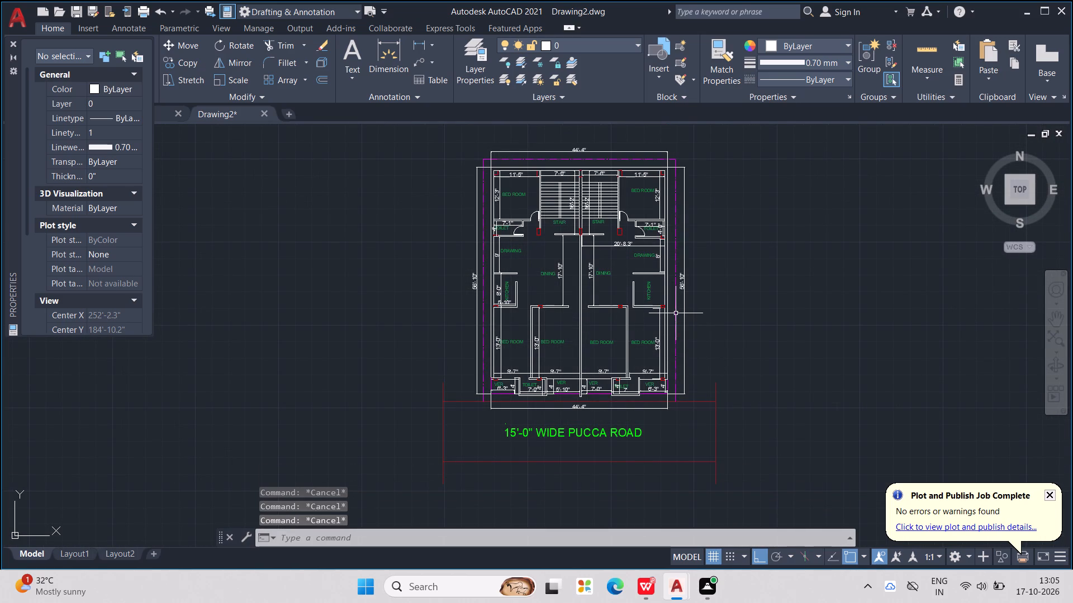
pyautogui.press('Escape')
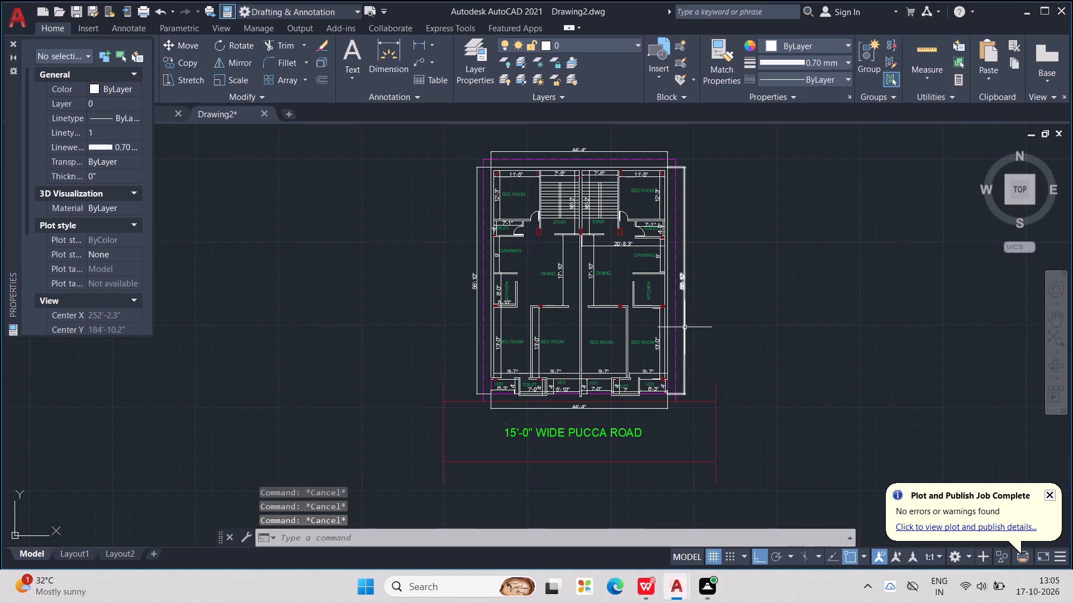
# Insert the Bed - Queen block from DesignCenter's Home - Space Planner into the left unit's rear bedroom, with its head towards the rear wall.
pyautogui.moveTo(655, 311); pyautogui.dragTo(648, 328, button='middle')
pyautogui.scroll(-1, 655, 311)
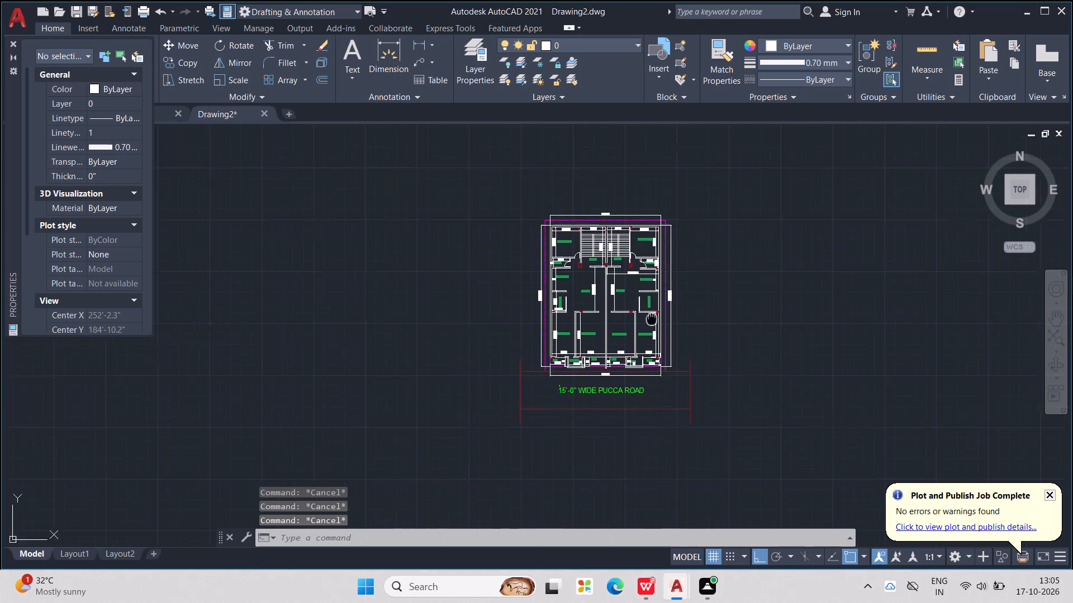
pyautogui.moveTo(648, 328); pyautogui.dragTo(606, 388, button='middle')
pyautogui.scroll(2, 531, 310)
pyautogui.press('Escape')
pyautogui.press('Escape')
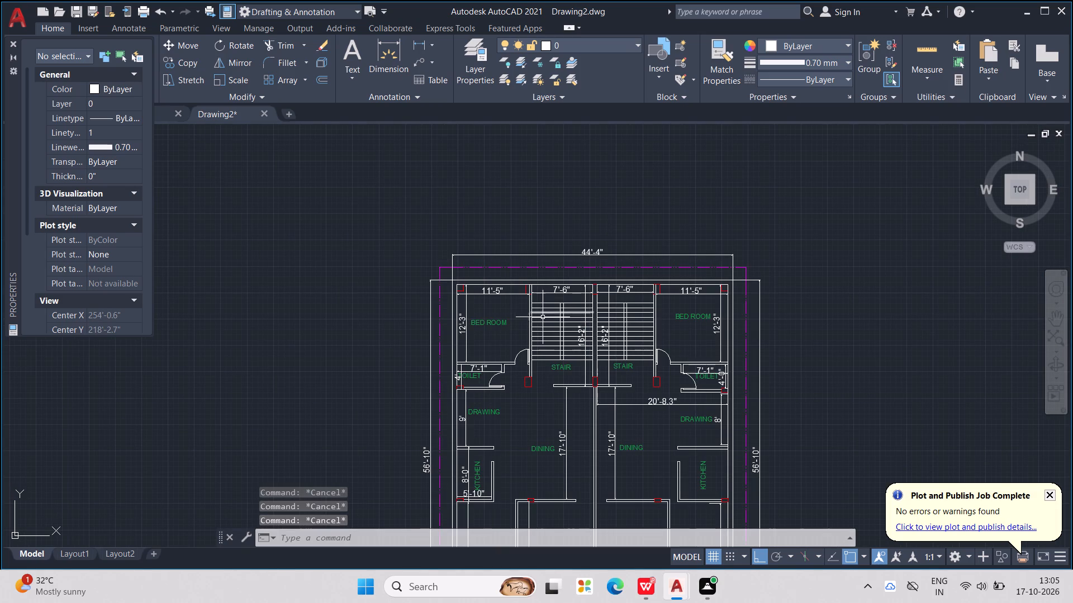
pyautogui.press('Escape')
pyautogui.hotkey('ctrl', '2')
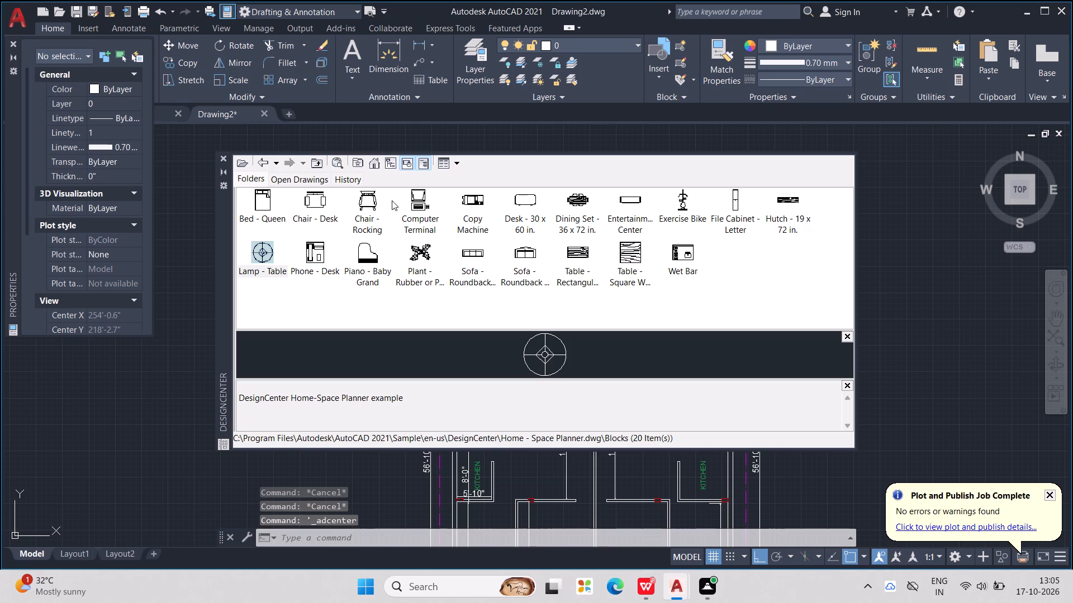
pyautogui.doubleClick(258, 195)
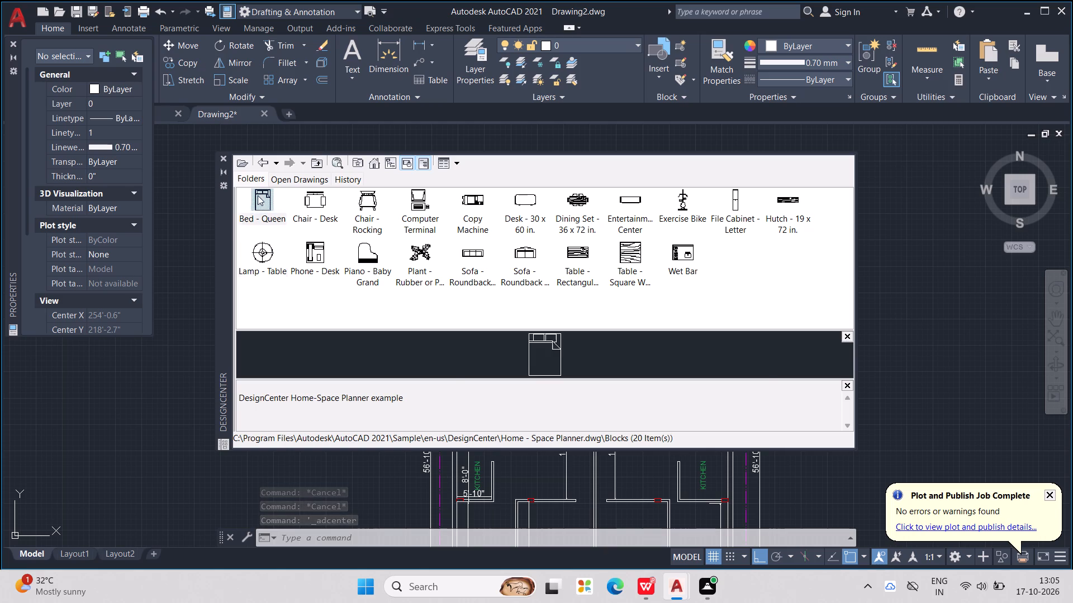
pyautogui.click(623, 378)
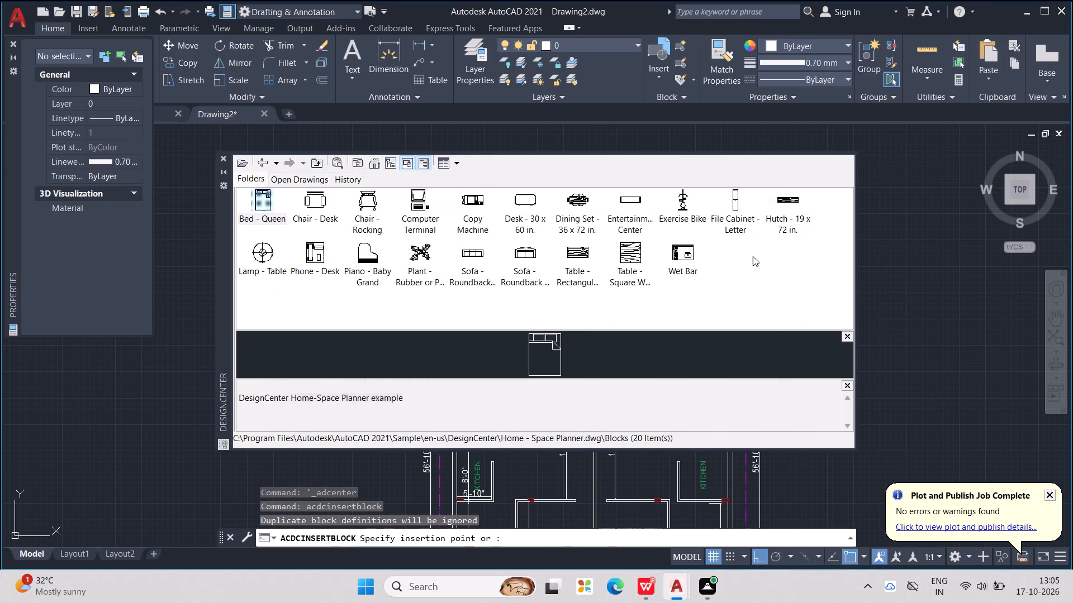
pyautogui.click(215, 156)
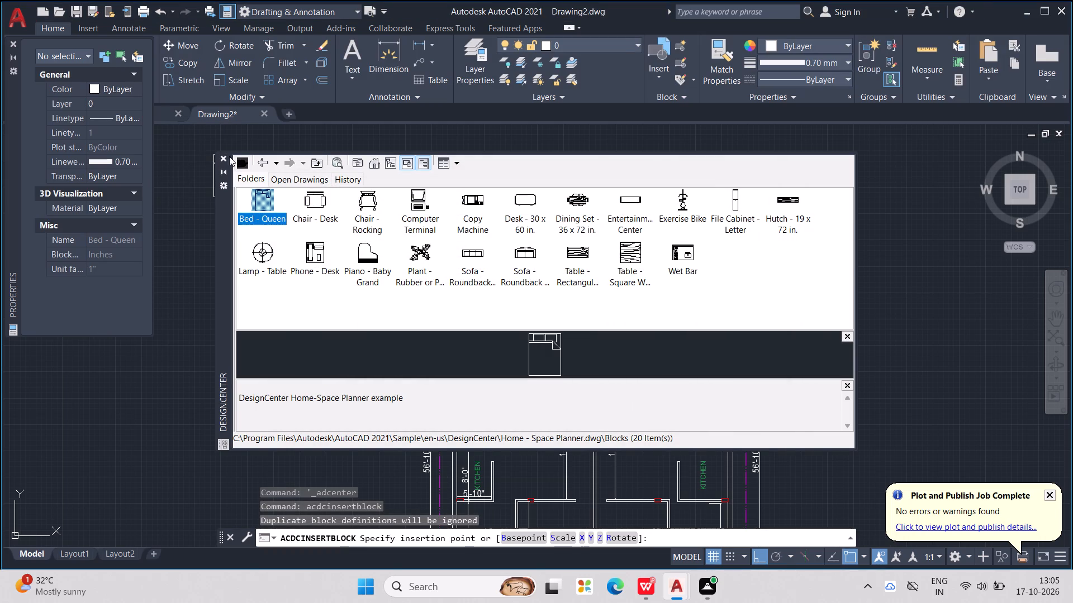
pyautogui.click(224, 151)
pyautogui.click(223, 161)
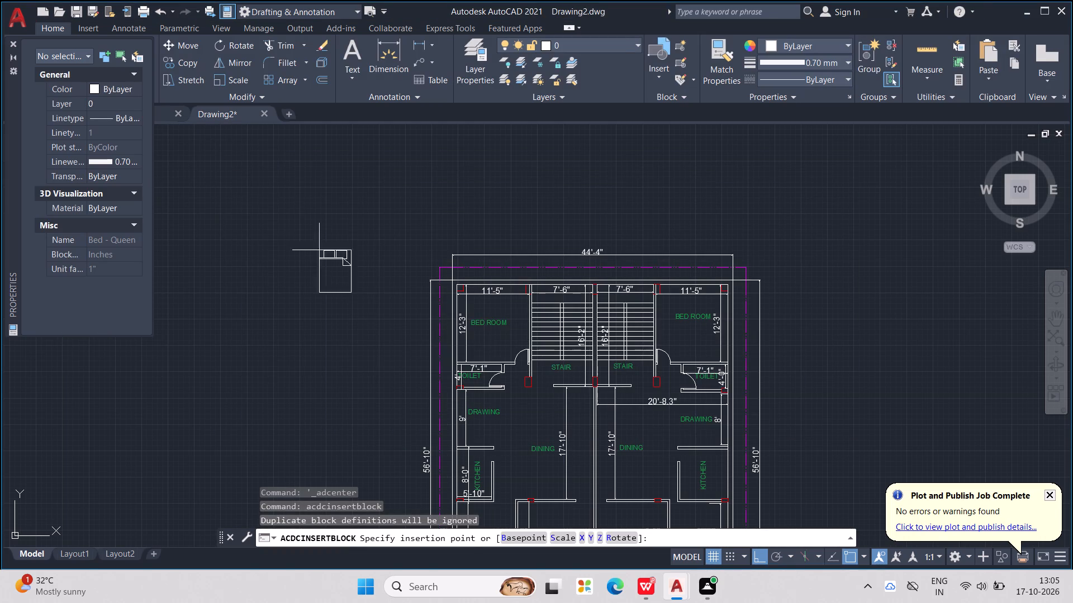
pyautogui.scroll(1, 447, 311)
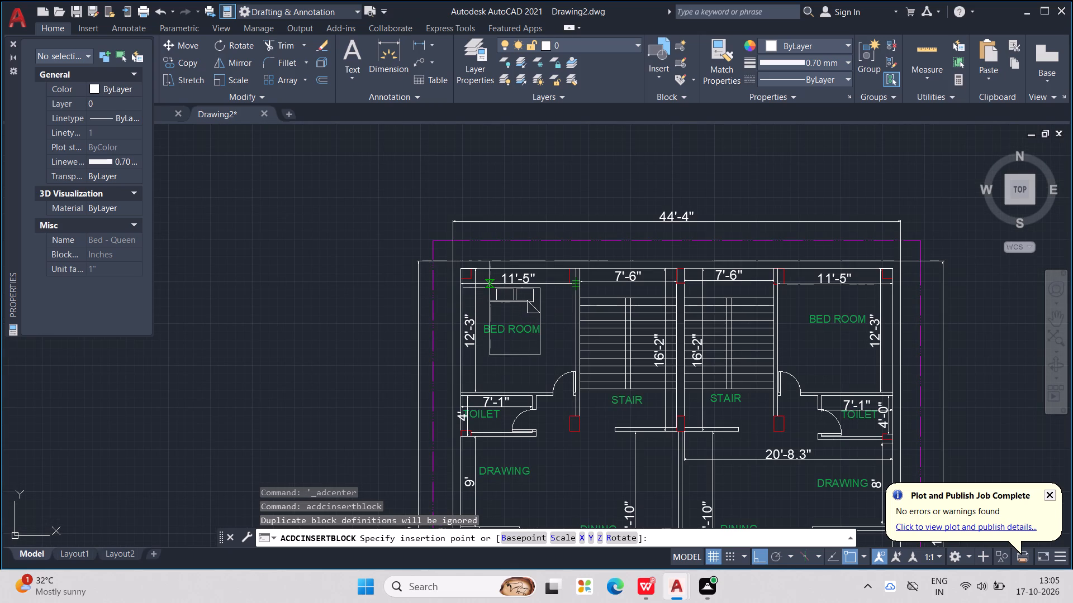
pyautogui.click(492, 285)
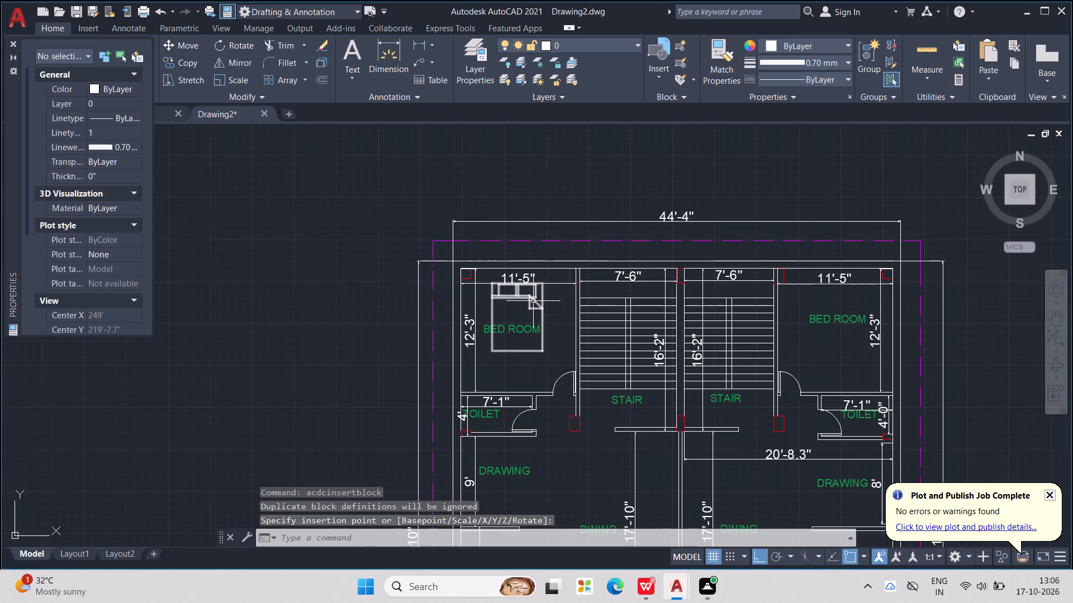
# Move the left unit's rear BED ROOM label clear of the bed, into the space just below its foot.
pyautogui.click(530, 331)
pyautogui.moveTo(528, 329); pyautogui.dragTo(525, 374)
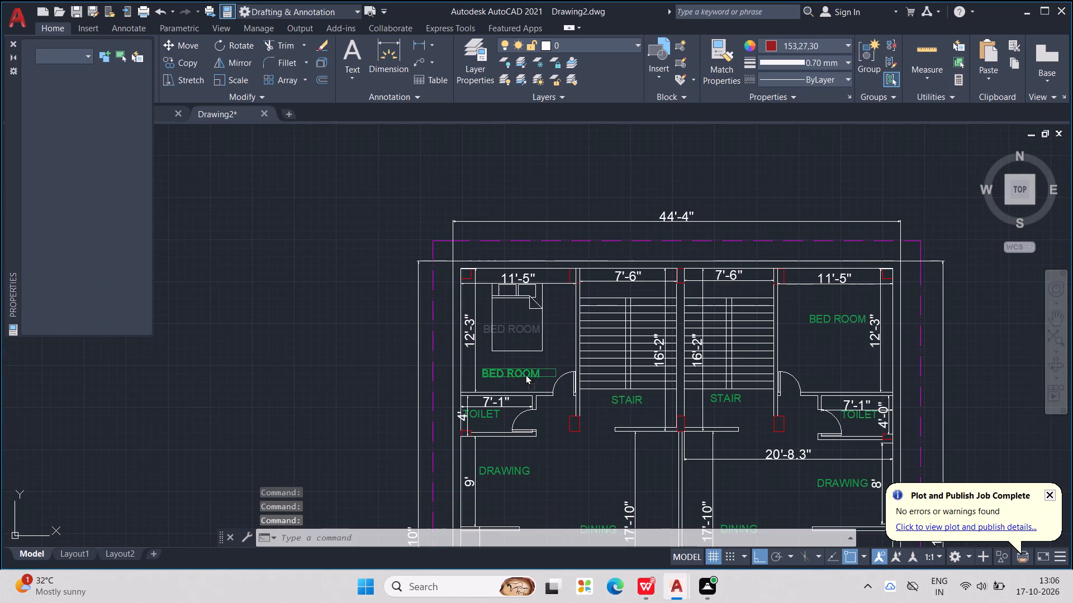
pyautogui.moveTo(525, 374); pyautogui.dragTo(529, 369)
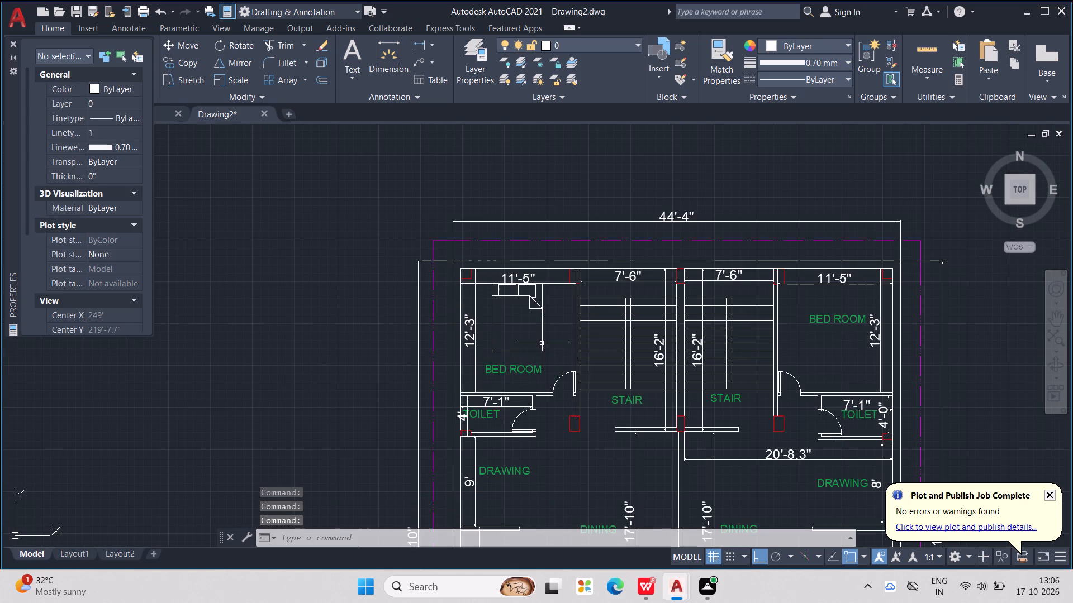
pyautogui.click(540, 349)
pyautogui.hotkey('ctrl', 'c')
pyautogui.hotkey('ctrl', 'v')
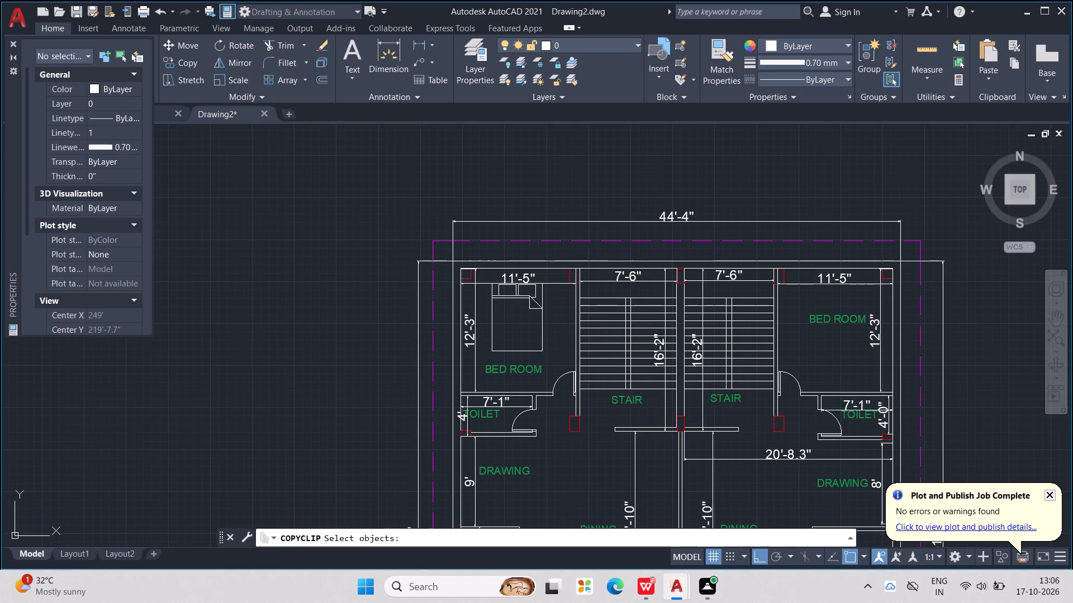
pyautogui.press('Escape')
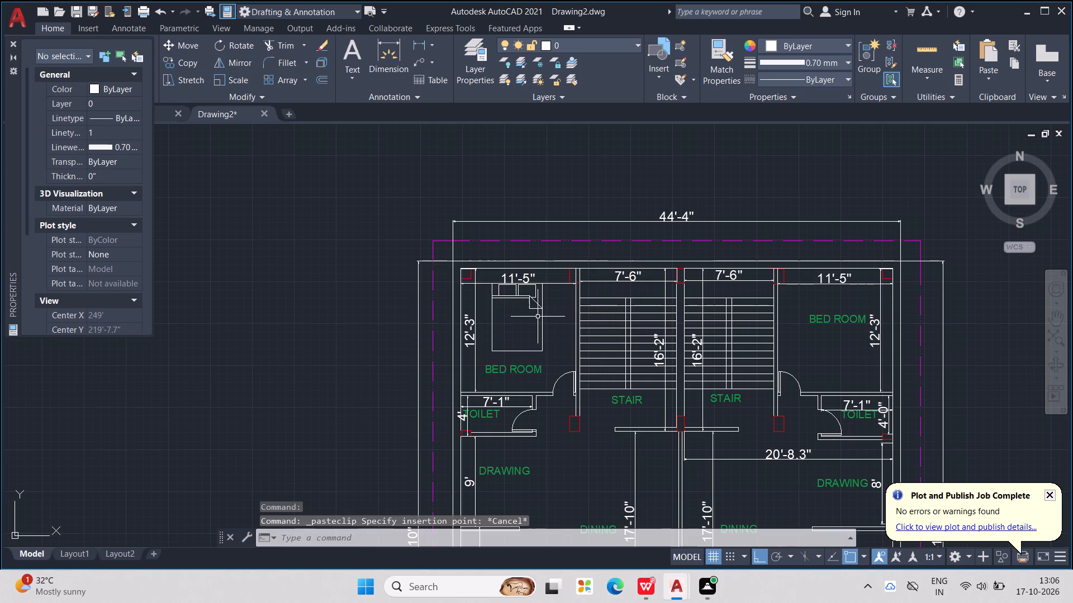
# Copy the queen bed block into the right unit's rear bedroom, with its head towards the rear wall.
pyautogui.click(539, 308)
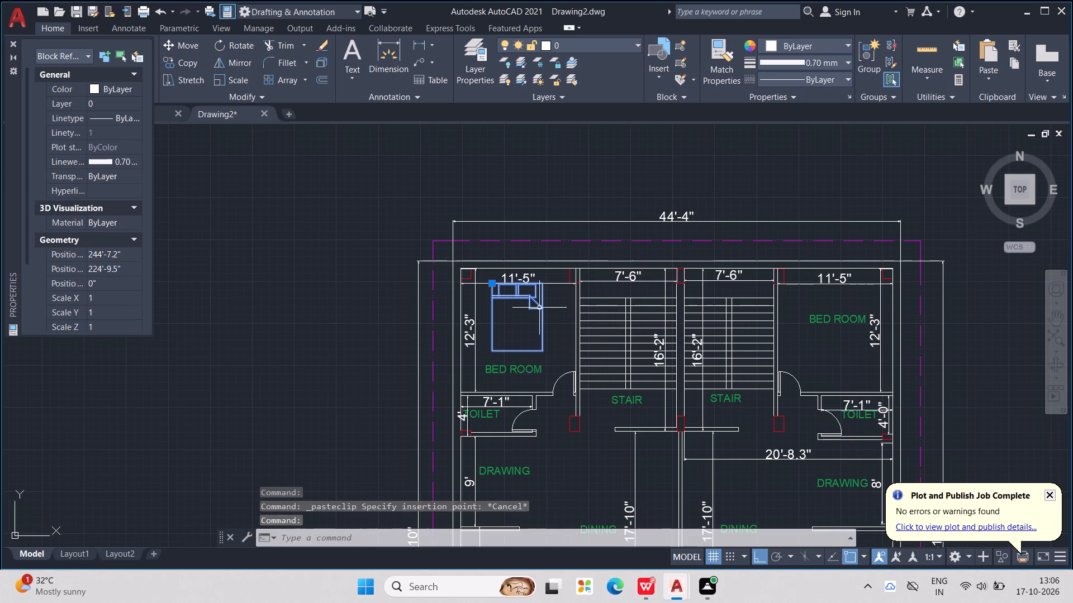
pyautogui.hotkey('ctrl', 'c')
pyautogui.hotkey('ctrl', 'v')
pyautogui.moveTo(633, 331); pyautogui.dragTo(490, 400, button='middle')
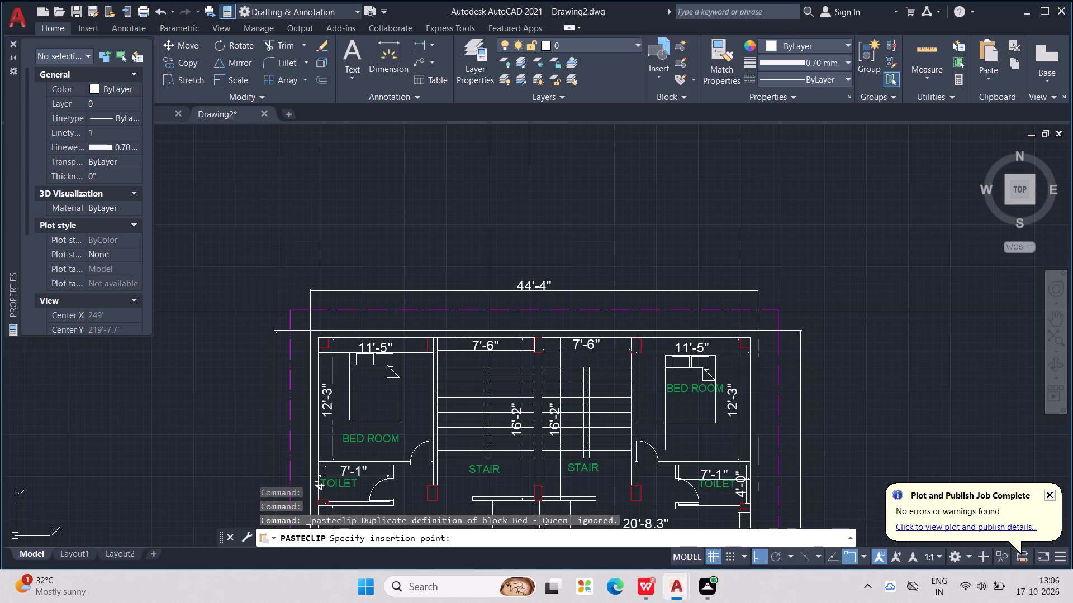
pyautogui.click(665, 420)
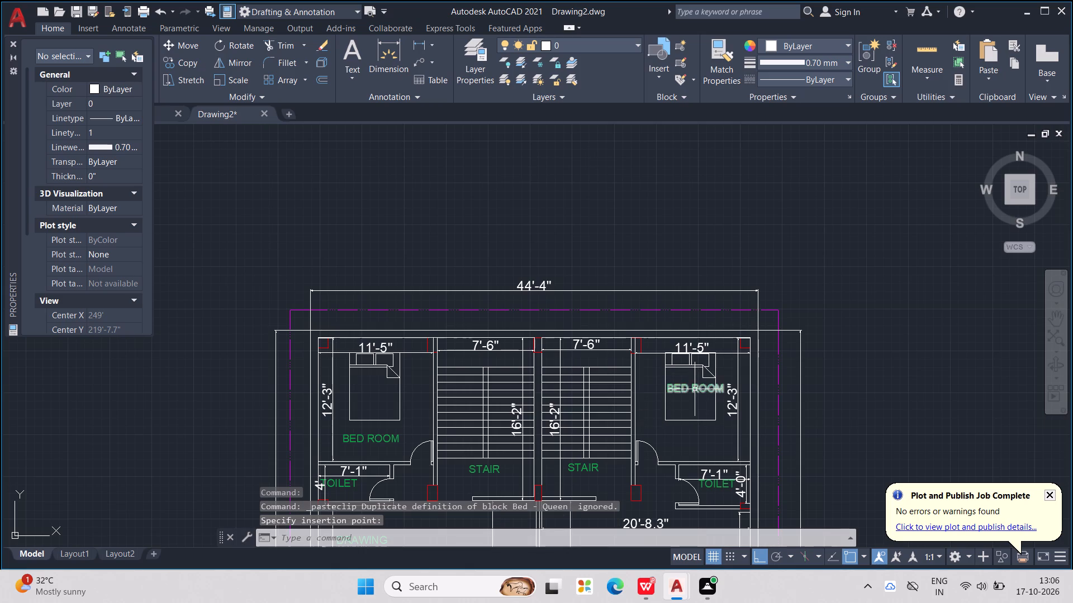
# Move the right unit's rear BED ROOM label off the bed, into the space just below its foot.
pyautogui.click(695, 389)
pyautogui.moveTo(695, 389); pyautogui.dragTo(696, 420)
pyautogui.click(700, 438)
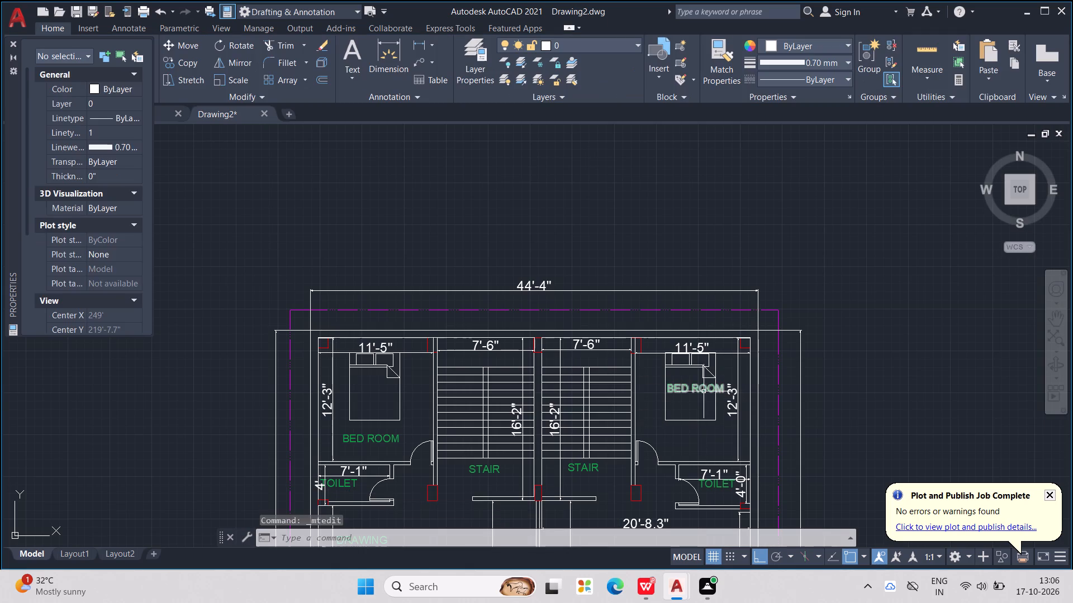
pyautogui.click(699, 387)
pyautogui.moveTo(699, 387); pyautogui.dragTo(692, 432)
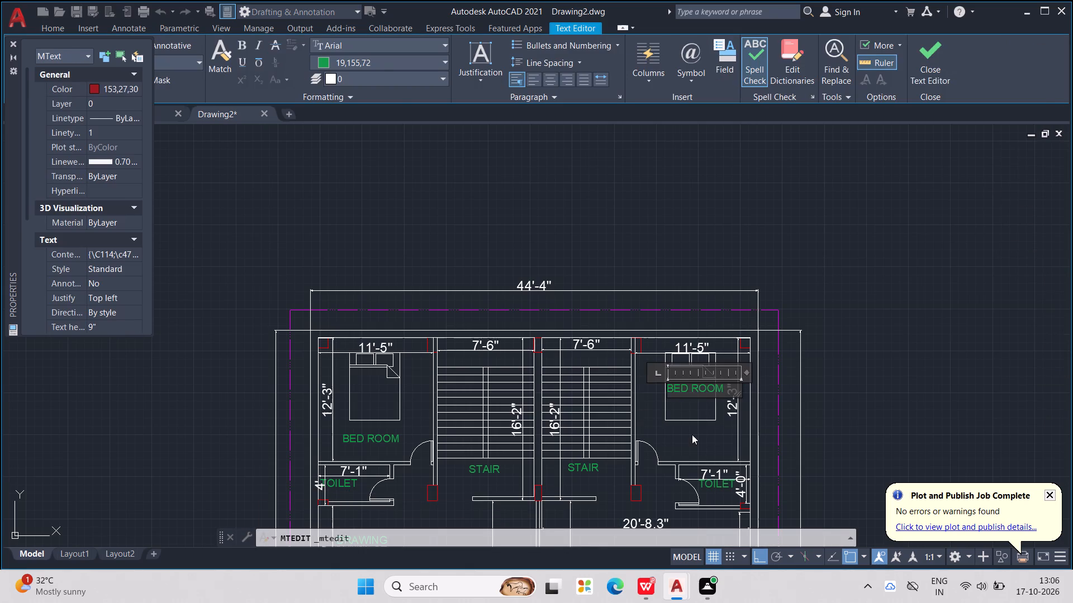
pyautogui.click(692, 434)
pyautogui.click(698, 389)
pyautogui.moveTo(699, 386); pyautogui.dragTo(688, 435)
# Copy the queen bed block into the empty space right of the plan and rotate the copy 180° so its head faces the road side.
pyautogui.moveTo(688, 430); pyautogui.dragTo(682, 325, button='middle')
pyautogui.scroll(-1, 688, 430)
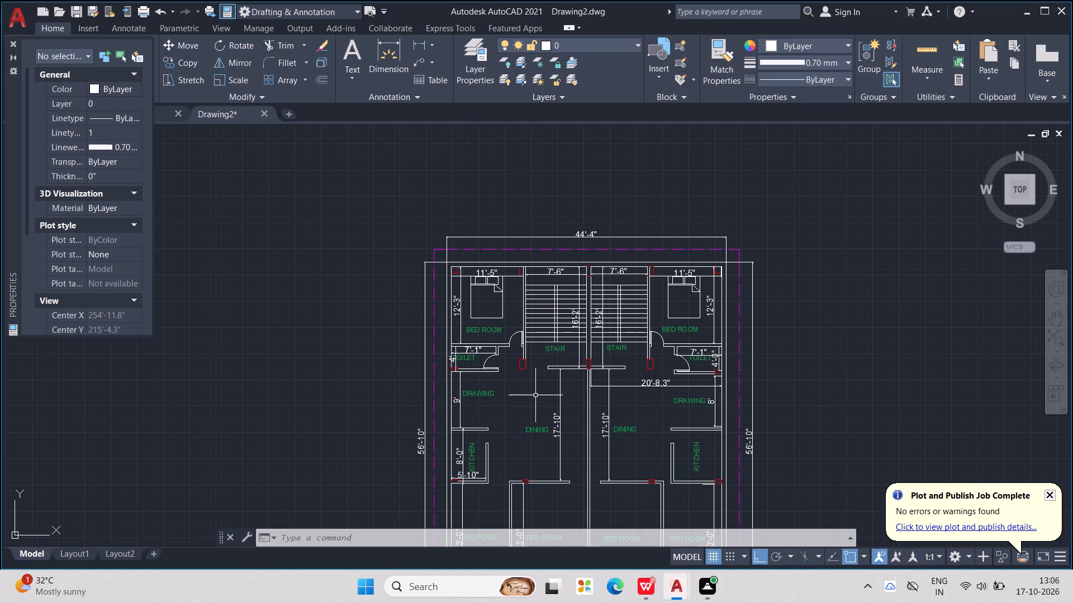
pyautogui.moveTo(496, 404); pyautogui.dragTo(510, 334, button='middle')
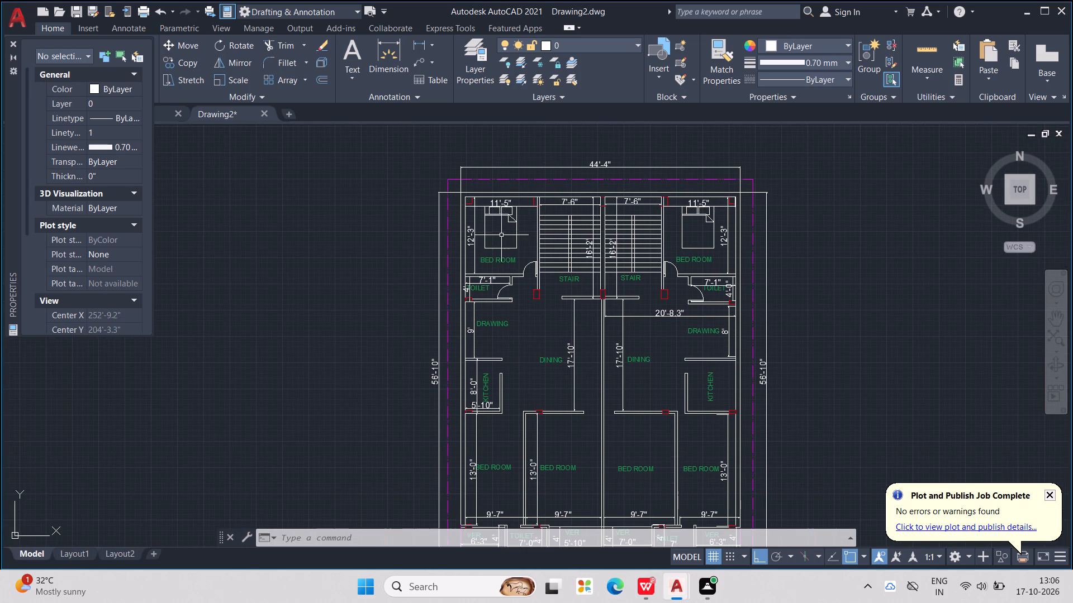
pyautogui.click(514, 221)
pyautogui.hotkey('ctrl', 'c')
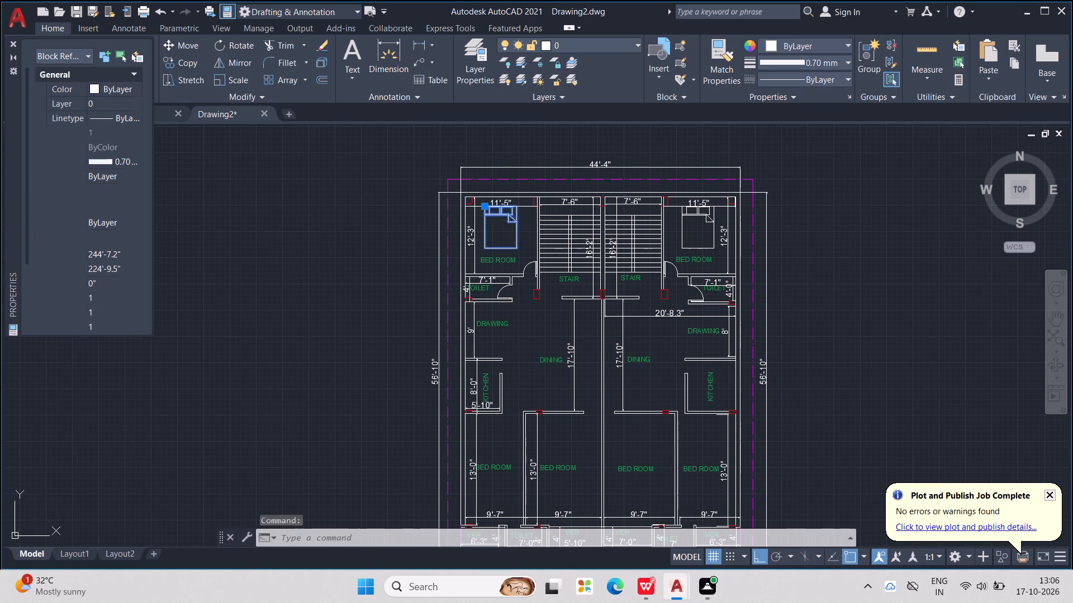
pyautogui.hotkey('ctrl', 'v')
pyautogui.moveTo(700, 308); pyautogui.dragTo(376, 291, button='middle')
pyautogui.moveTo(662, 318); pyautogui.dragTo(657, 316)
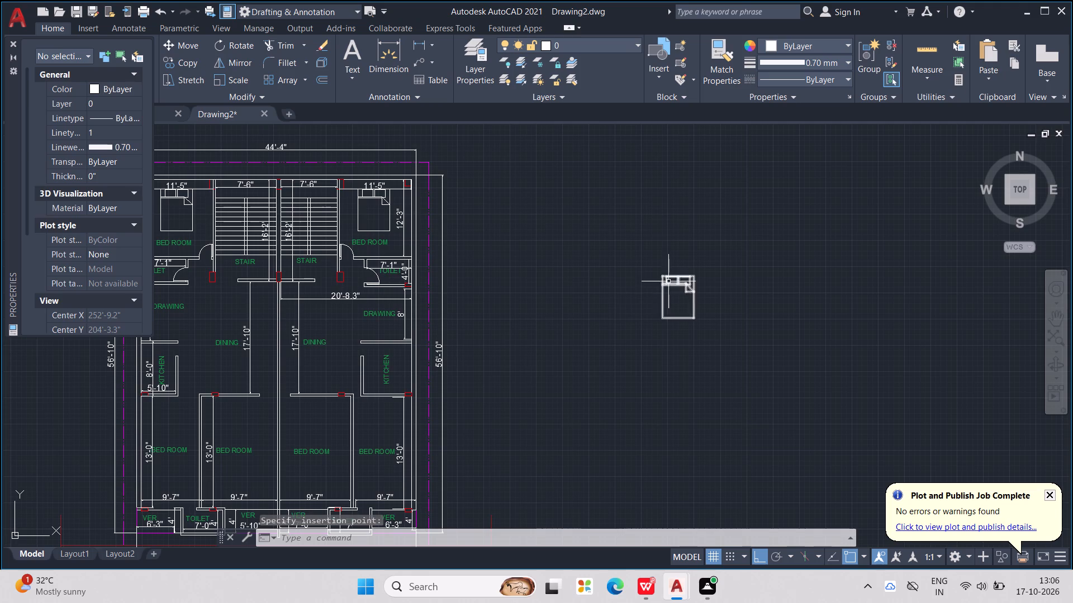
pyautogui.click(668, 280)
pyautogui.write('RO')
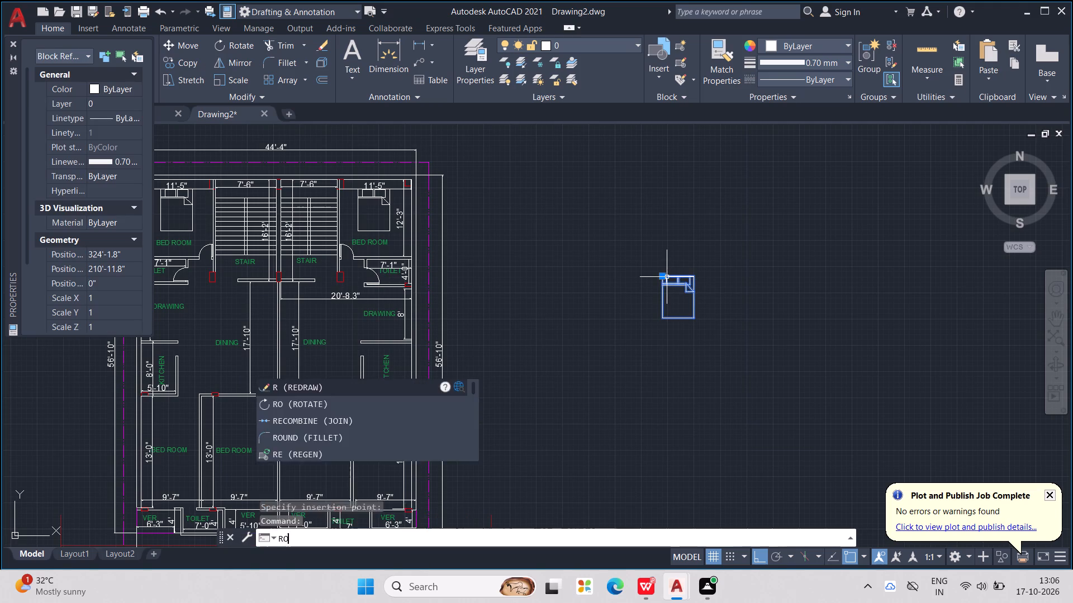
pyautogui.press('Return')
pyautogui.click(667, 277)
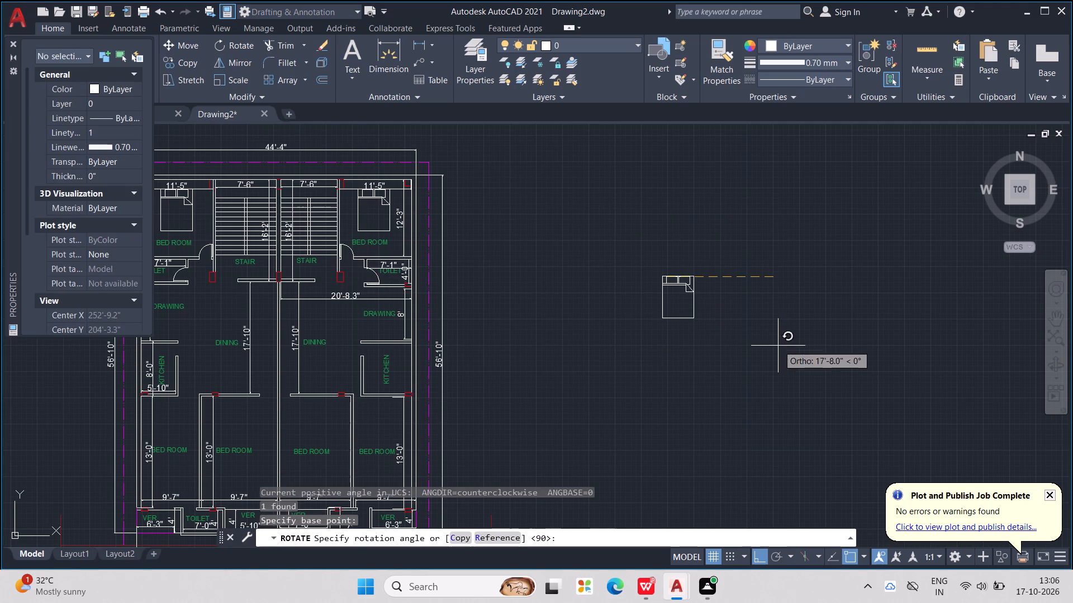
pyautogui.click(516, 311)
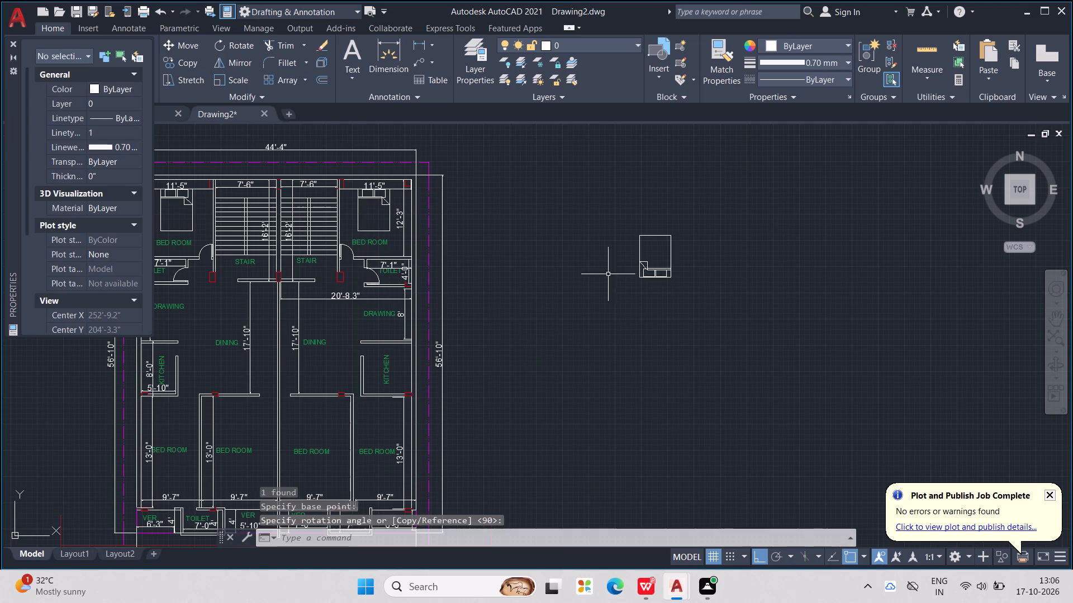
# Copy the rotated bed into the left unit's outer front bedroom, with its head towards the veranda wall.
pyautogui.click(639, 265)
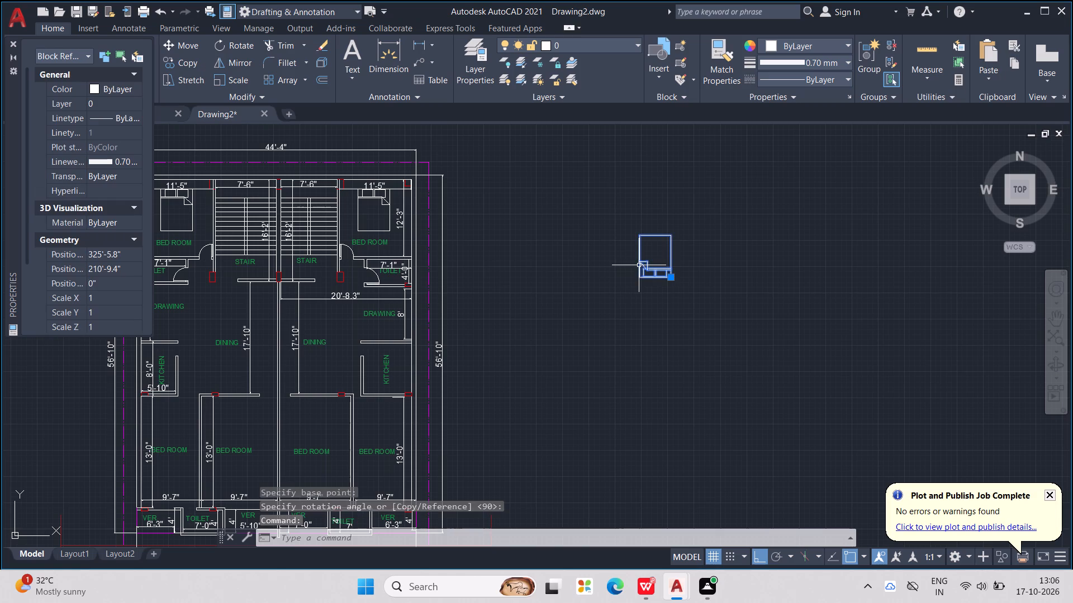
pyautogui.hotkey('ctrl', 'c')
pyautogui.hotkey('ctrl', 'v')
pyautogui.moveTo(597, 323); pyautogui.dragTo(837, 294, button='middle')
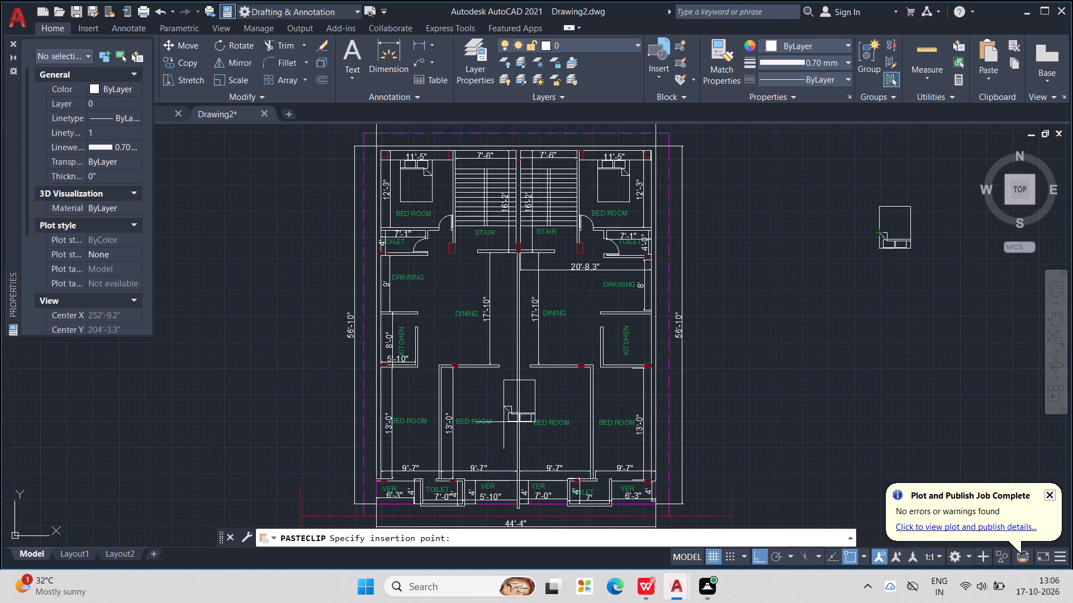
pyautogui.moveTo(429, 454); pyautogui.dragTo(489, 409, button='middle')
pyautogui.scroll(1, 457, 418)
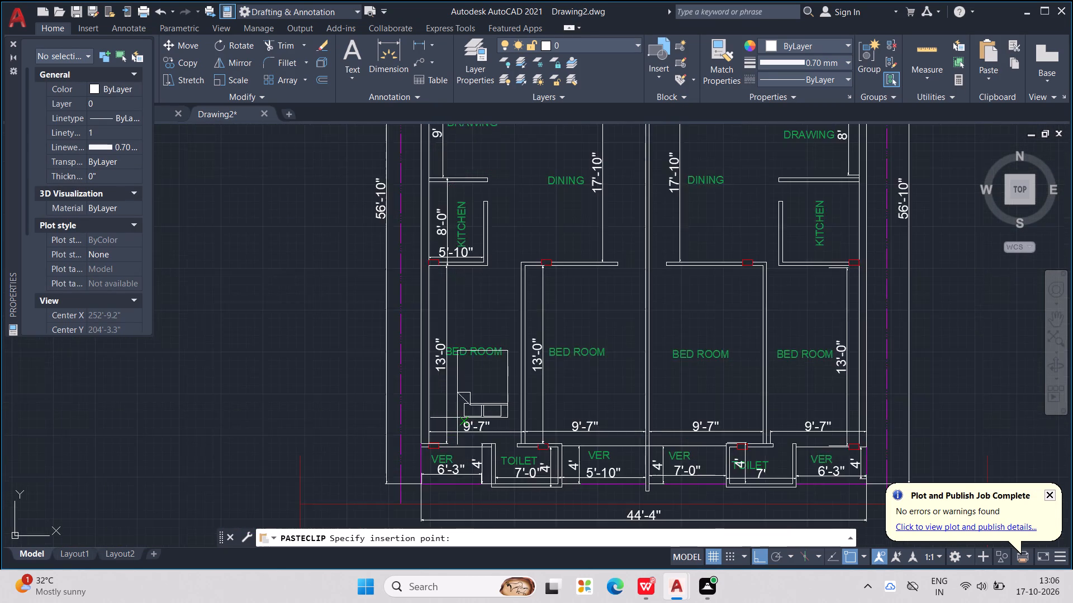
pyautogui.scroll(1, 457, 418)
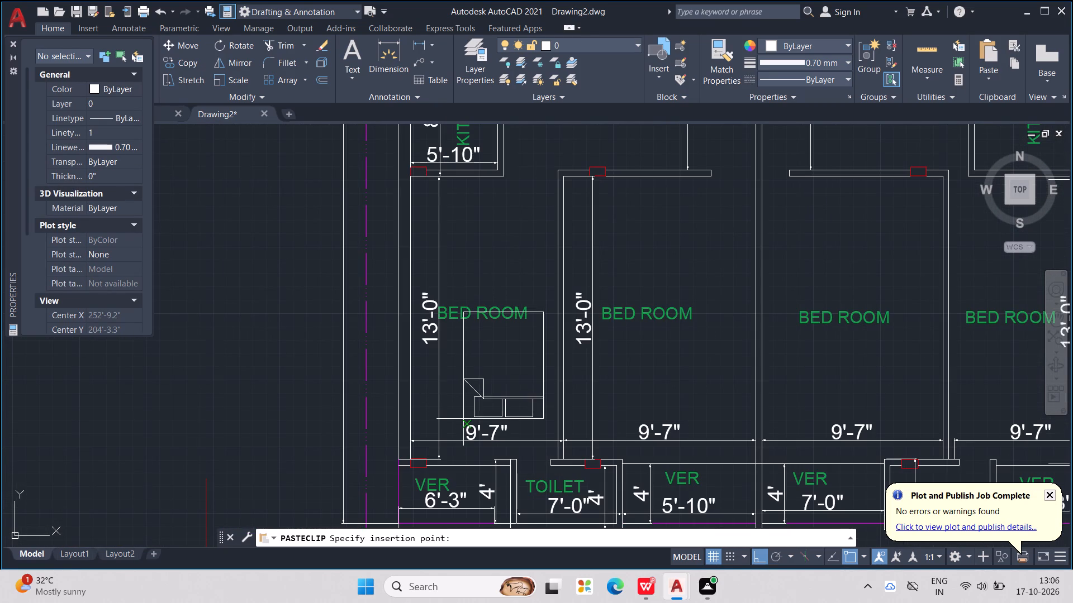
pyautogui.click(456, 413)
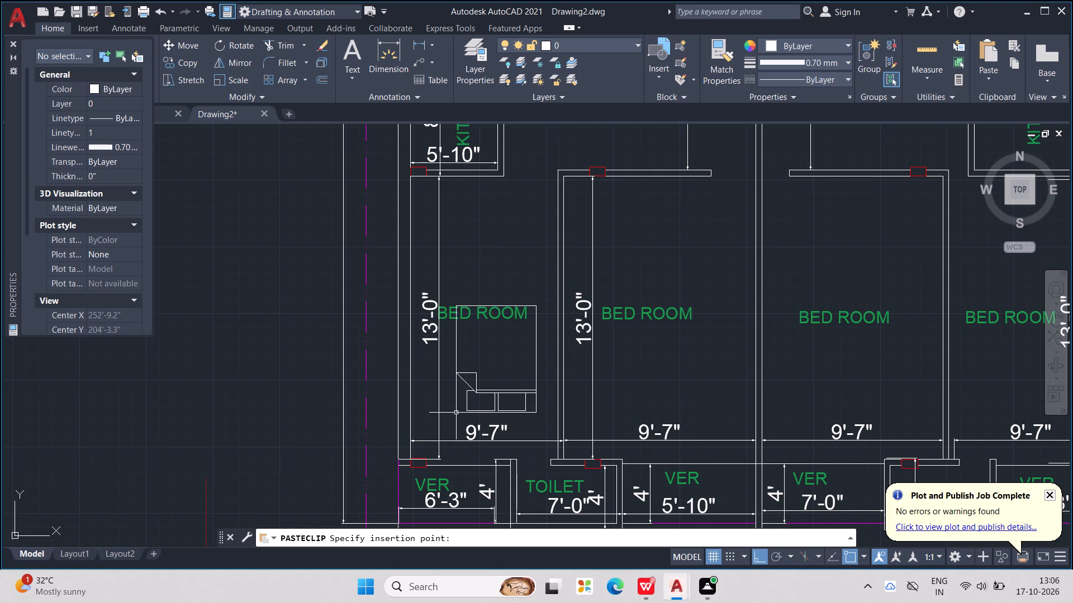
# Move the BED ROOM label in the left unit's outer front bedroom clear of the bed, just above its foot.
pyautogui.click(494, 317)
pyautogui.moveTo(494, 317); pyautogui.dragTo(494, 305)
pyautogui.press('Escape')
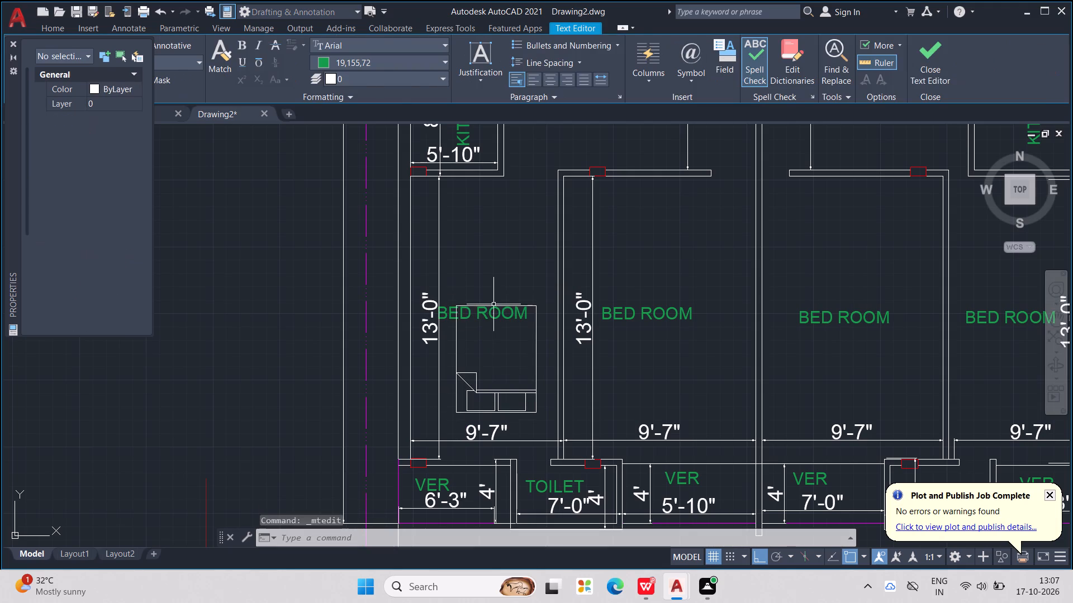
pyautogui.click(488, 306)
pyautogui.press('Escape')
pyautogui.click(491, 314)
pyautogui.moveTo(491, 314); pyautogui.dragTo(489, 297)
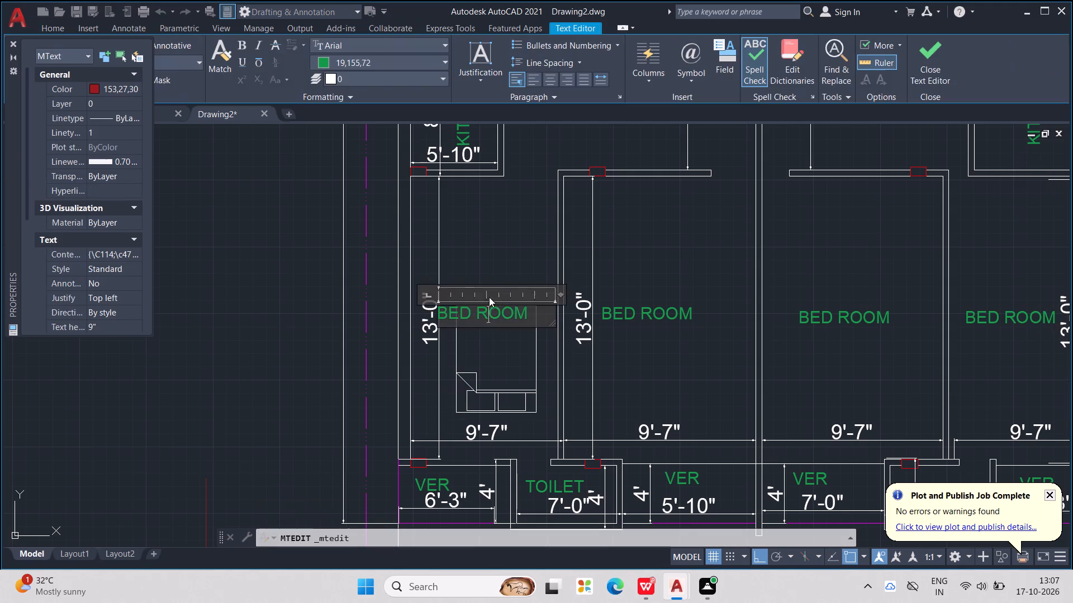
pyautogui.moveTo(489, 297); pyautogui.dragTo(488, 286)
pyautogui.press('Escape')
pyautogui.click(487, 317)
pyautogui.moveTo(491, 315); pyautogui.dragTo(491, 296)
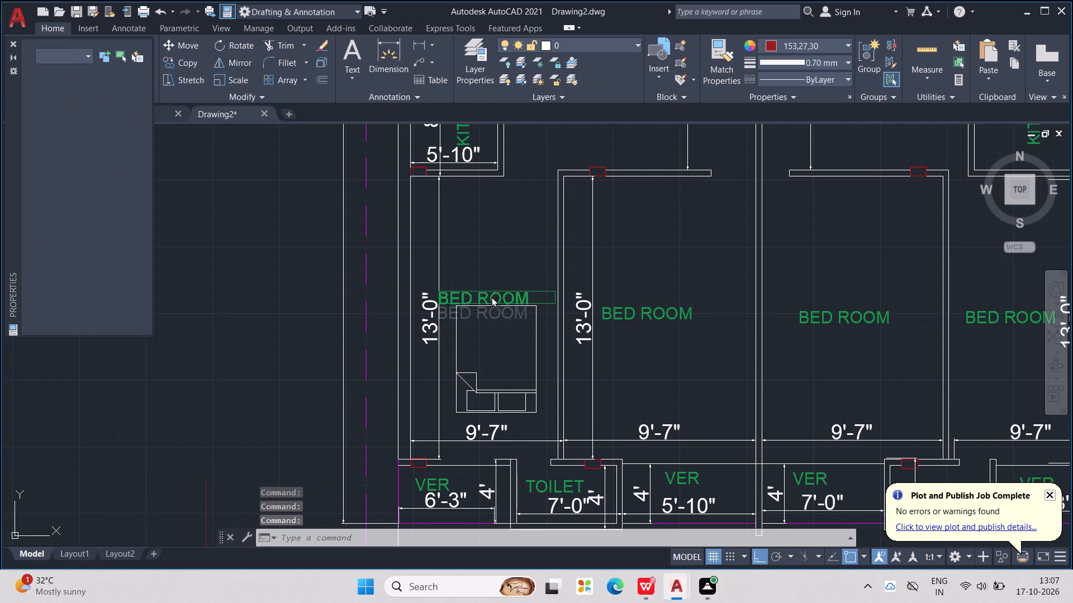
pyautogui.moveTo(491, 296); pyautogui.dragTo(490, 285)
pyautogui.click(490, 284)
# Move the BED ROOM label in the left unit's inner front bedroom up, level with the outer bedroom's label.
pyautogui.click(638, 316)
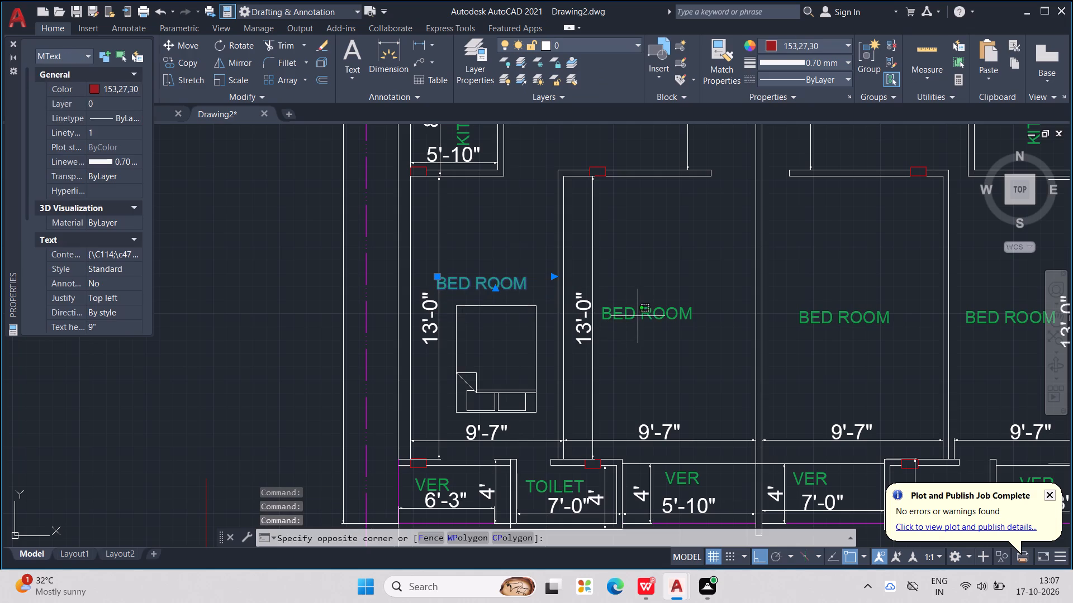
pyautogui.press('Escape')
pyautogui.click(642, 313)
pyautogui.moveTo(643, 313); pyautogui.dragTo(639, 270)
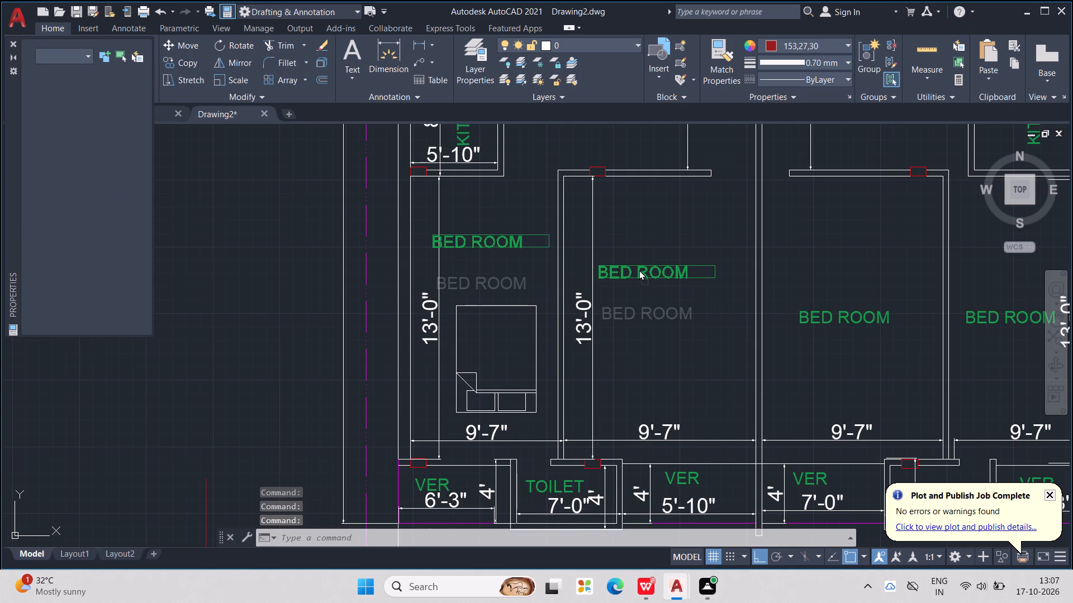
pyautogui.moveTo(639, 270); pyautogui.dragTo(643, 274)
pyautogui.press('Escape')
pyautogui.press('Escape')
pyautogui.click(653, 310)
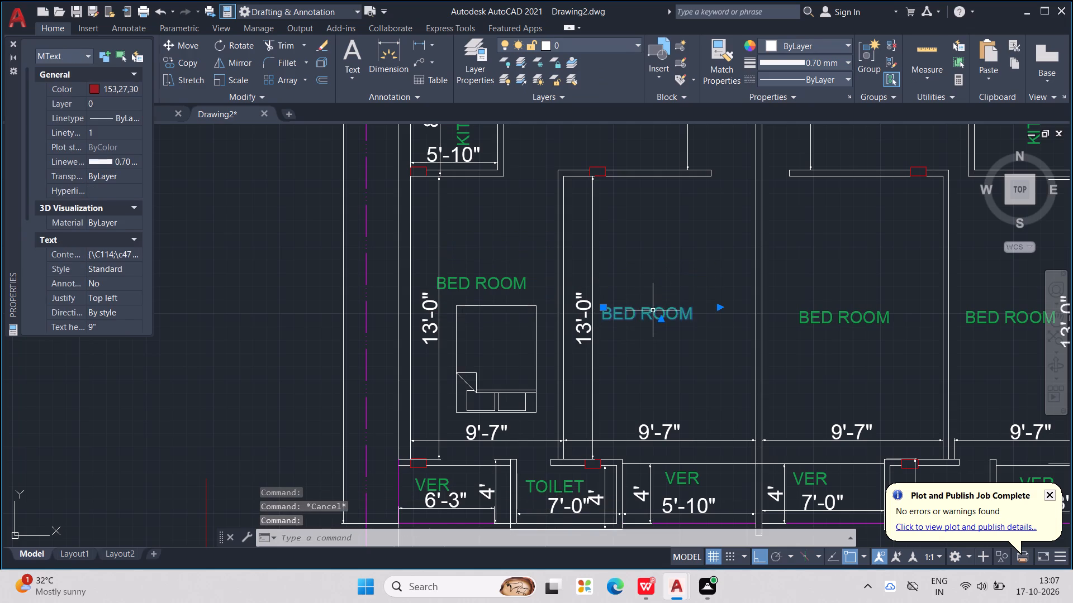
pyautogui.moveTo(653, 310); pyautogui.dragTo(648, 280)
pyautogui.press('Escape')
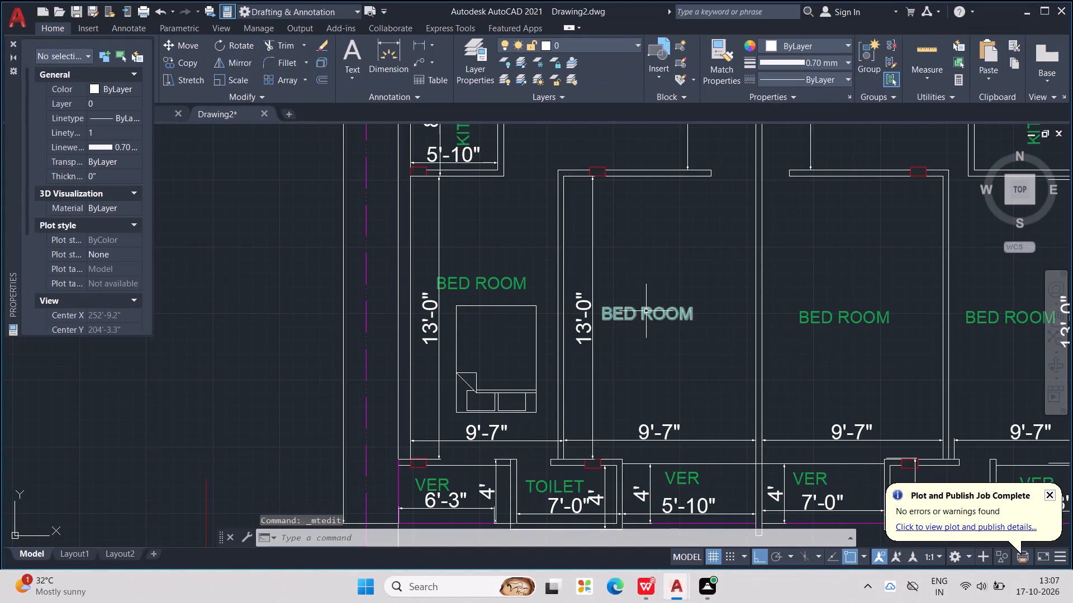
pyautogui.click(646, 311)
pyautogui.moveTo(648, 321); pyautogui.dragTo(648, 291)
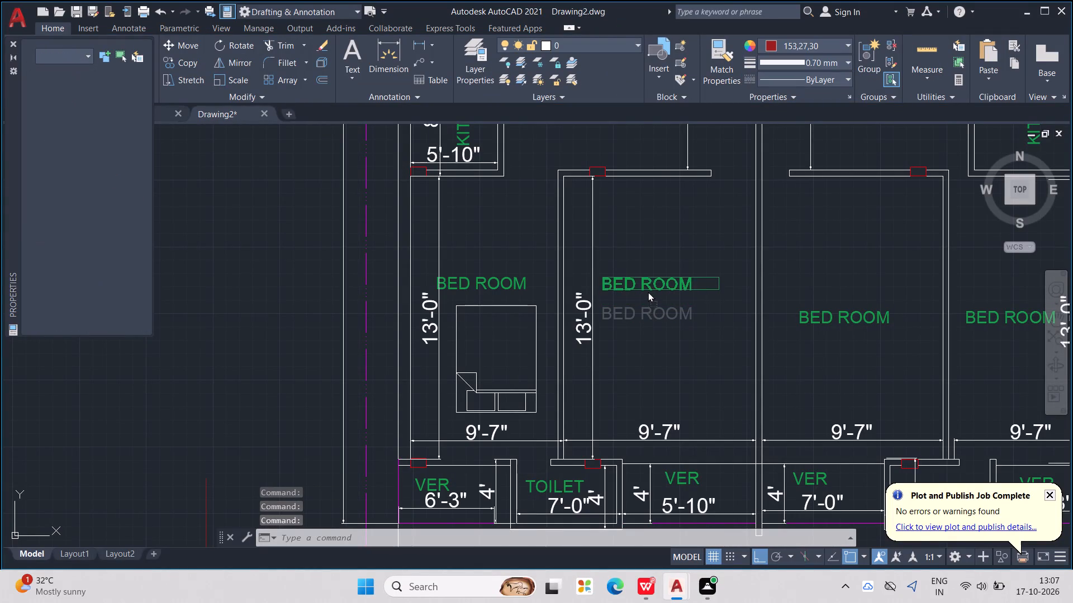
pyautogui.moveTo(648, 291); pyautogui.dragTo(655, 289)
# Move the BED ROOM labels in the right unit's two front bedrooms up, level with the left unit's front bedroom labels.
pyautogui.moveTo(698, 364); pyautogui.dragTo(517, 392, button='middle')
pyautogui.click(678, 344)
pyautogui.moveTo(668, 346); pyautogui.dragTo(660, 317)
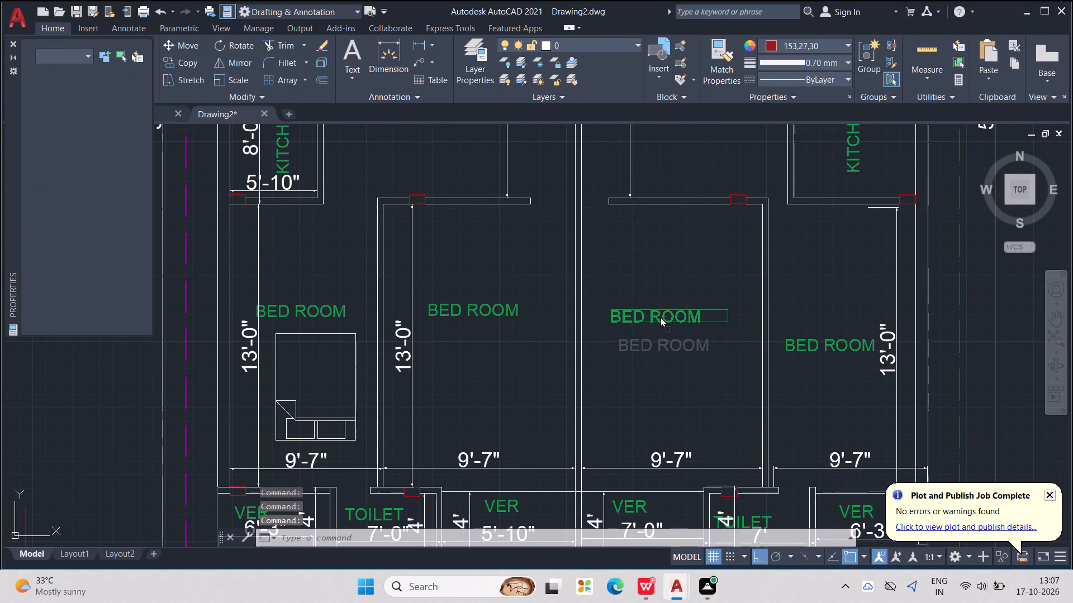
pyautogui.moveTo(660, 317); pyautogui.dragTo(676, 313)
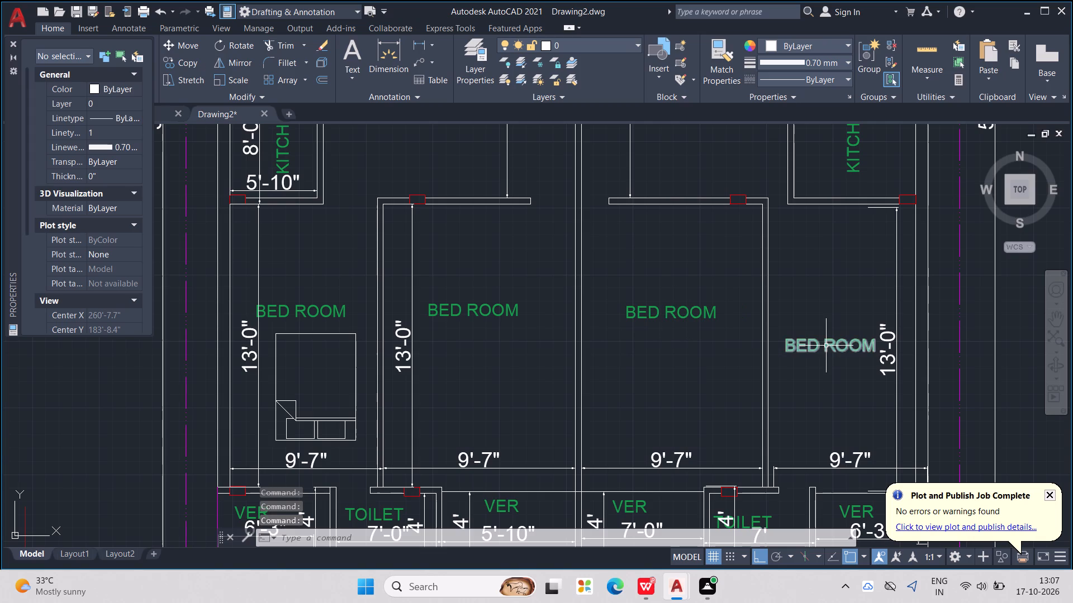
pyautogui.click(826, 345)
pyautogui.moveTo(826, 345); pyautogui.dragTo(822, 322)
pyautogui.click(819, 285)
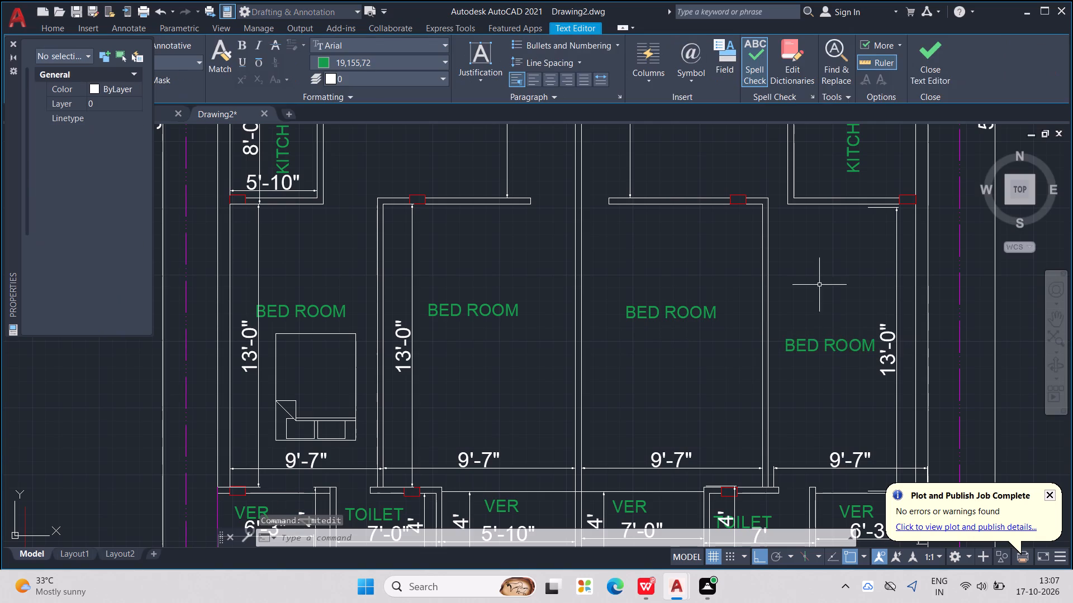
pyautogui.click(819, 343)
pyautogui.moveTo(824, 348); pyautogui.dragTo(824, 344)
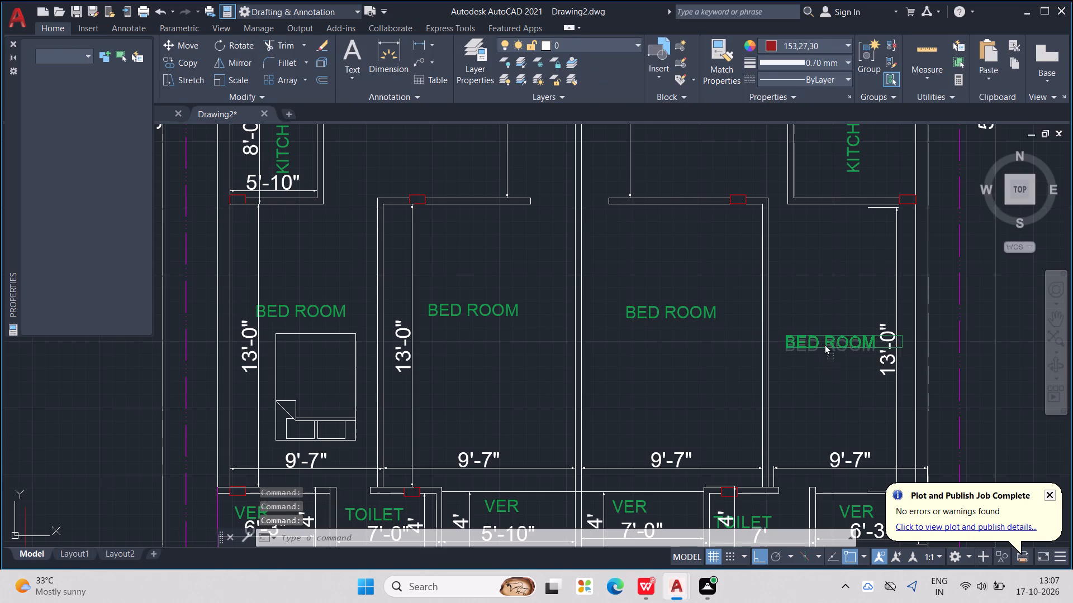
pyautogui.moveTo(824, 344); pyautogui.dragTo(818, 313)
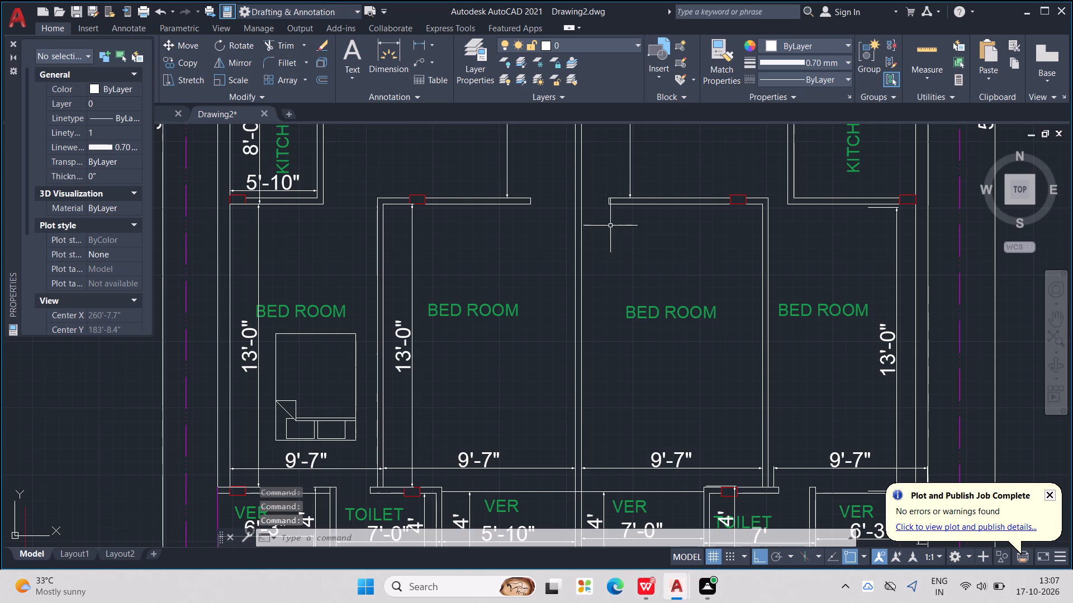
# Copy the rotated queen bed into the three remaining front bedrooms, below their labels and with heads towards the veranda wall.
pyautogui.moveTo(464, 315); pyautogui.dragTo(615, 317, button='middle')
pyautogui.scroll(-1, 465, 315)
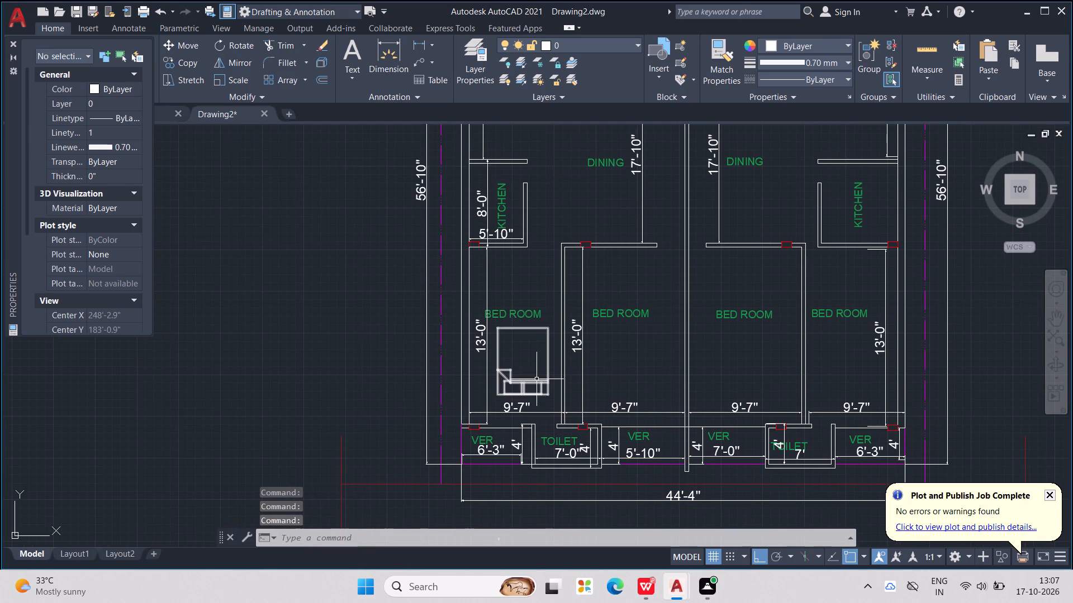
pyautogui.click(539, 380)
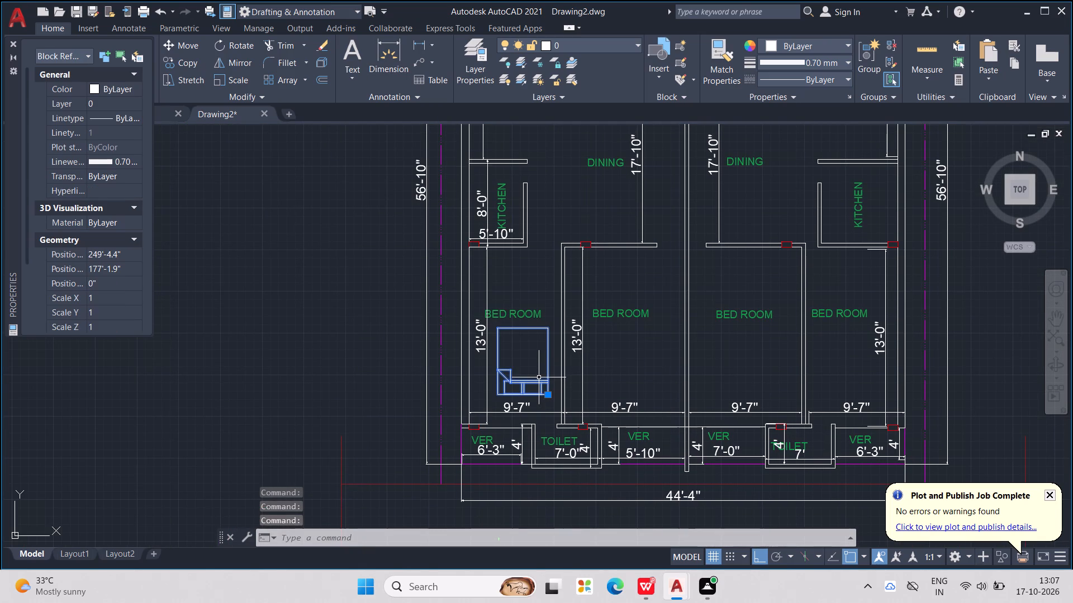
pyautogui.hotkey('ctrl', 'c')
pyautogui.hotkey('ctrl', 'v')
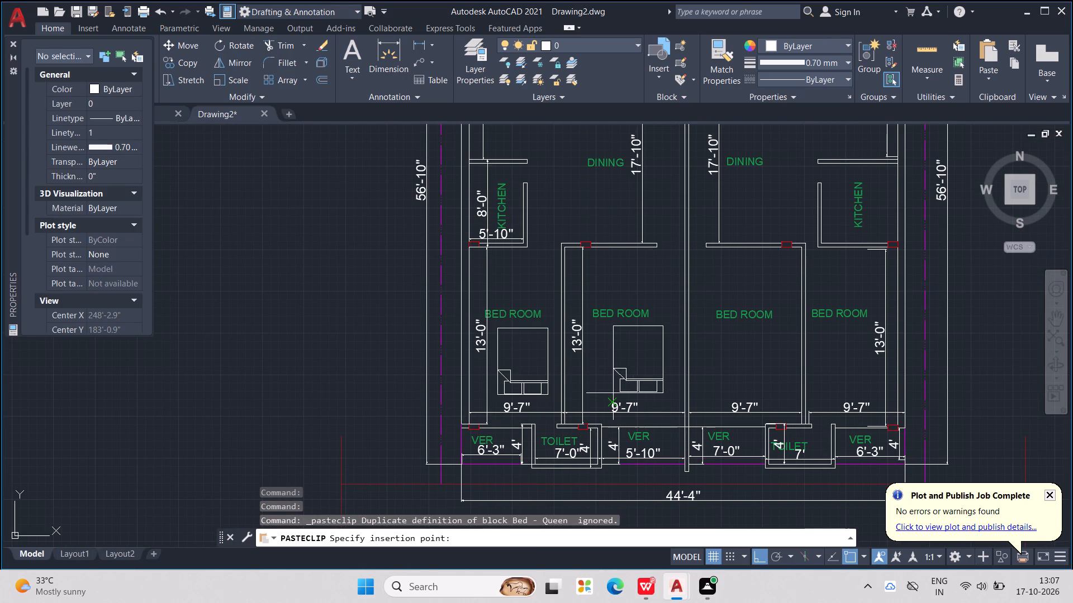
pyautogui.keyDown('ctrl'); pyautogui.click(602, 393); pyautogui.keyUp('ctrl')
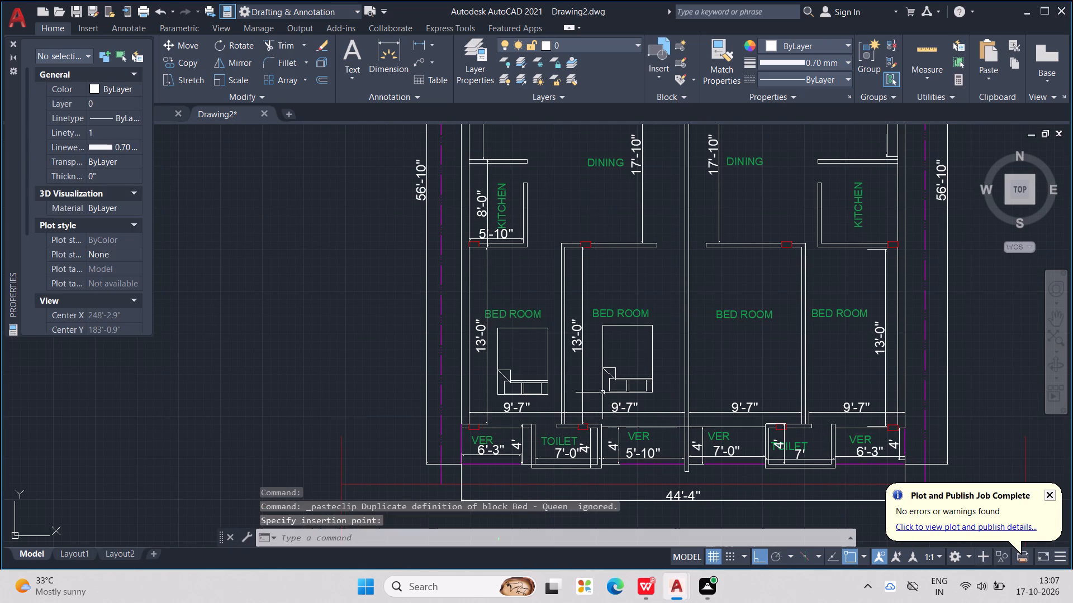
pyautogui.hotkey('ctrl', 'v')
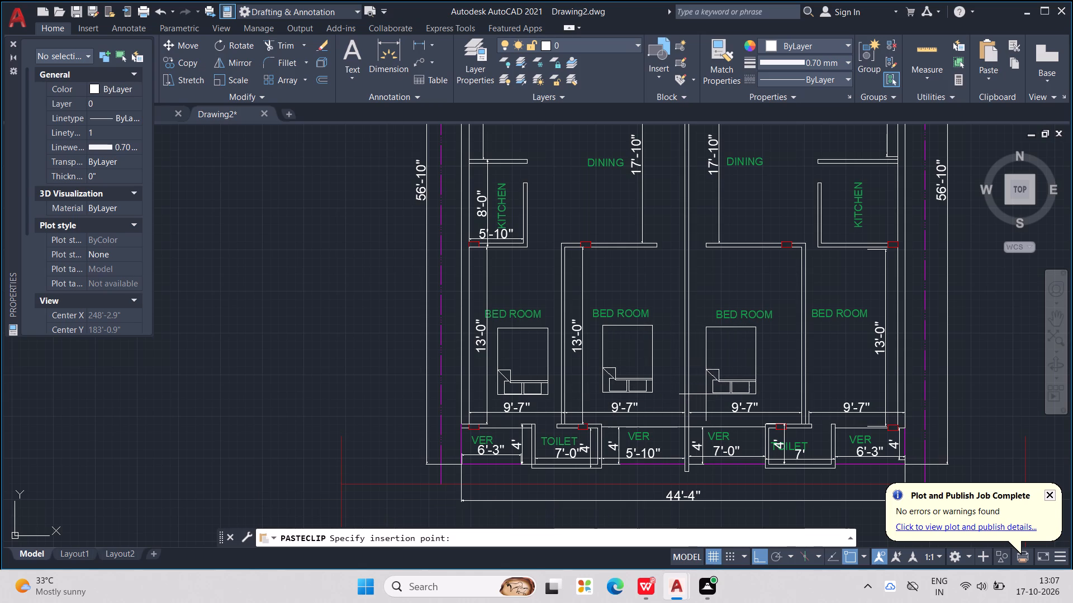
pyautogui.keyDown('ctrl'); pyautogui.click(715, 396); pyautogui.keyUp('ctrl')
pyautogui.hotkey('ctrl', 'v')
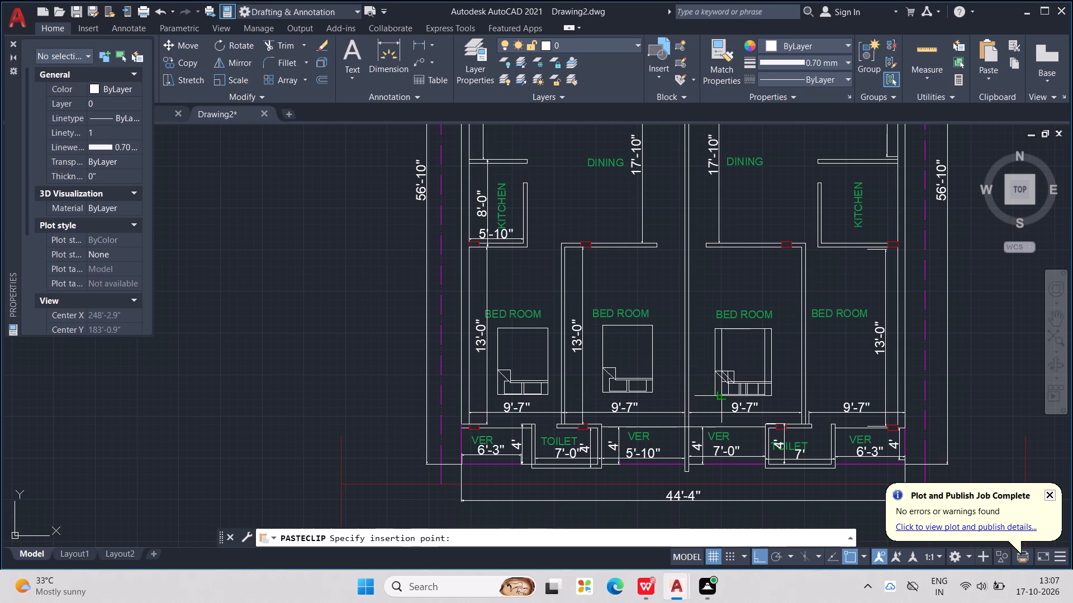
pyautogui.keyDown('ctrl'); pyautogui.click(817, 395); pyautogui.keyUp('ctrl')
pyautogui.keyDown('ctrl'); pyautogui.scroll(-1, 818, 395); pyautogui.keyUp('ctrl')
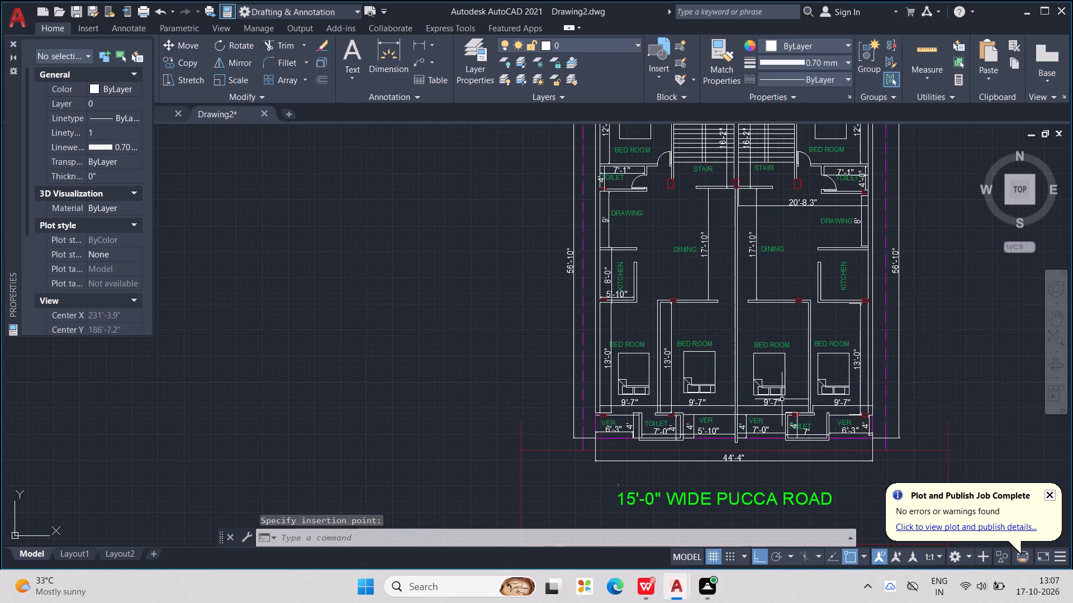
pyautogui.scroll(-1, 645, 408)
pyautogui.moveTo(645, 408); pyautogui.dragTo(529, 422, button='middle')
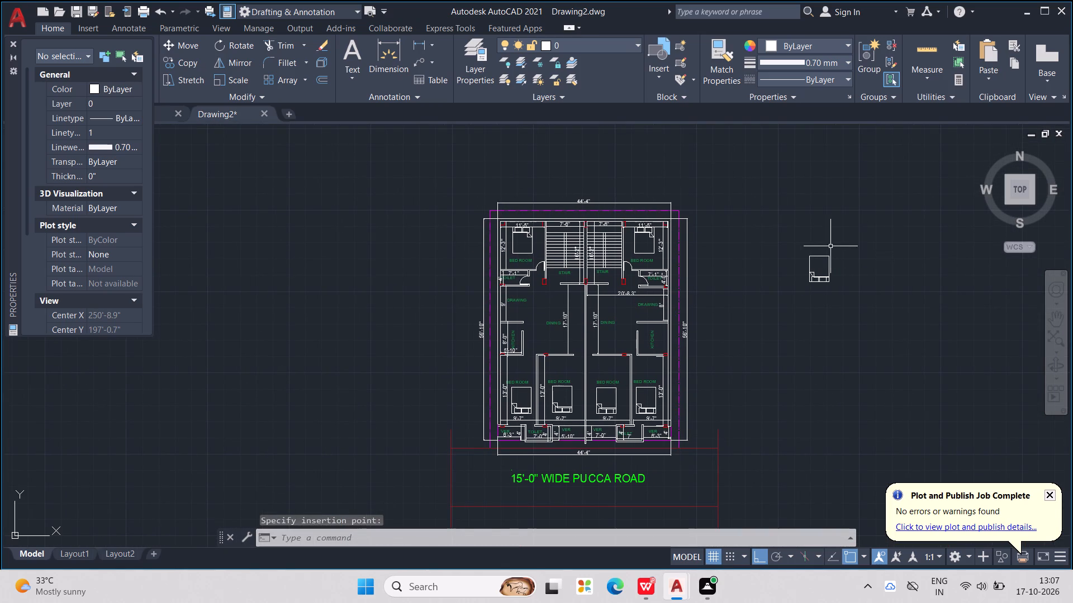
# Delete the spare queen bed lying outside the plan, beyond the right unit.
pyautogui.moveTo(803, 242); pyautogui.dragTo(681, 360)
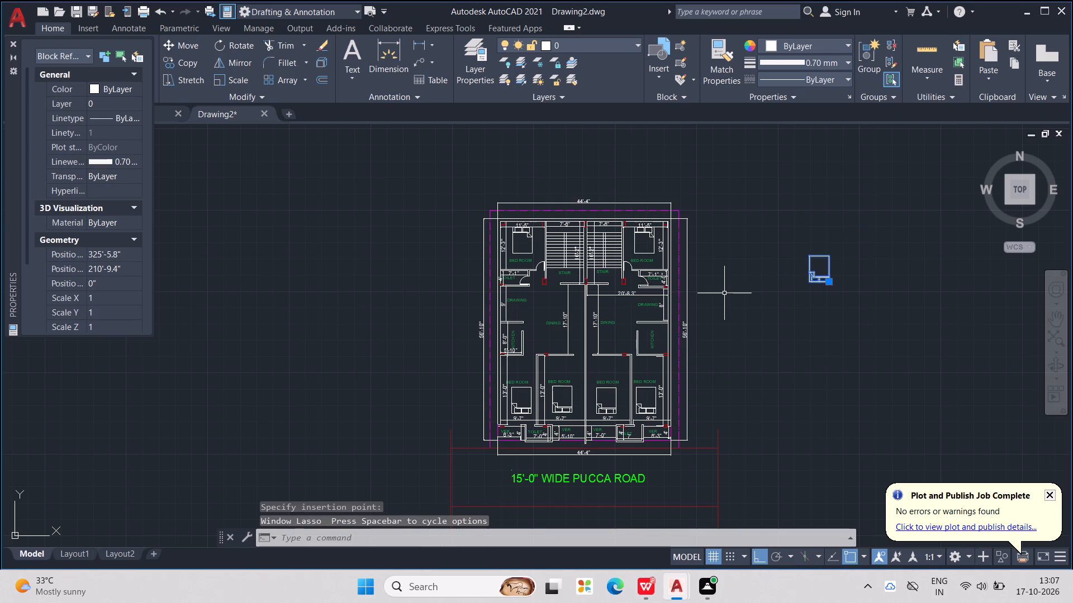
pyautogui.press('Delete')
pyautogui.press('Escape')
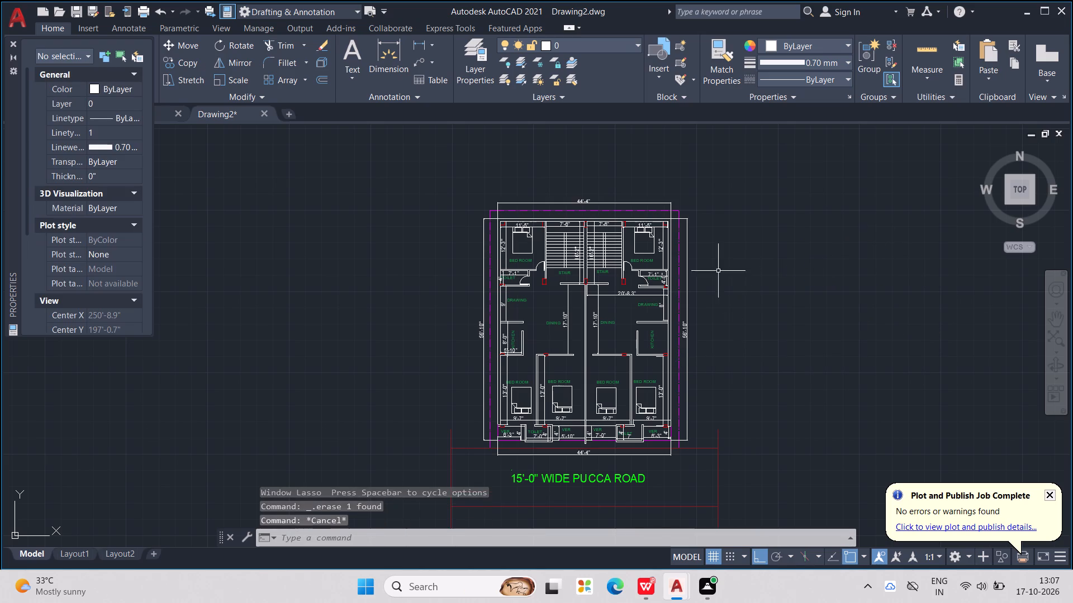
pyautogui.press('Escape')
pyautogui.press('Escape')
pyautogui.press('Escape')
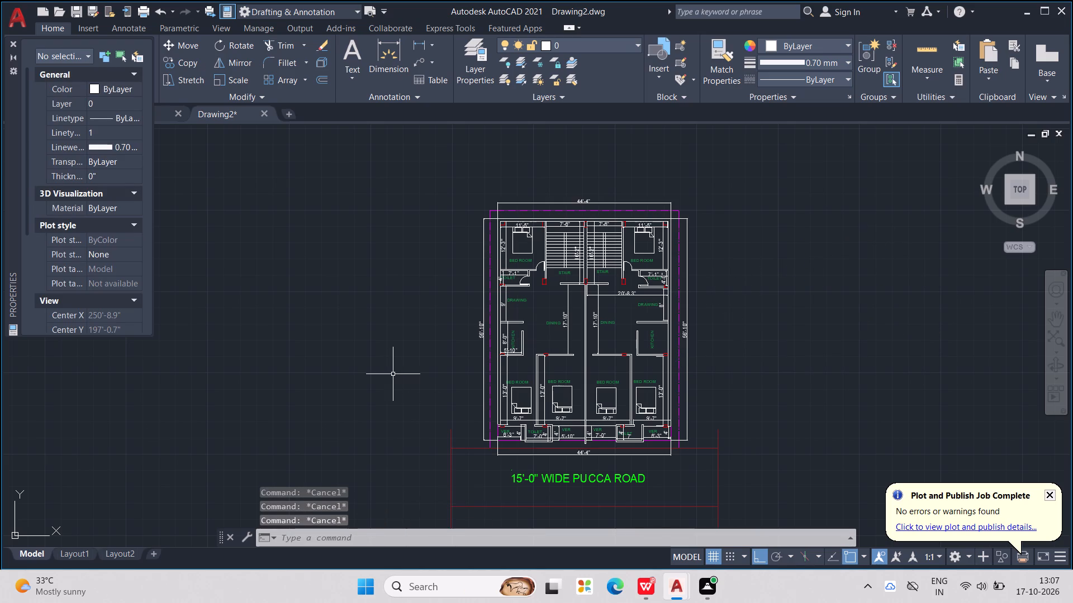
# Insert the Toilet - top block from DesignCenter's House Designer.dwg into the open area above the left unit's DINING label.
pyautogui.hotkey('ctrl', '2')
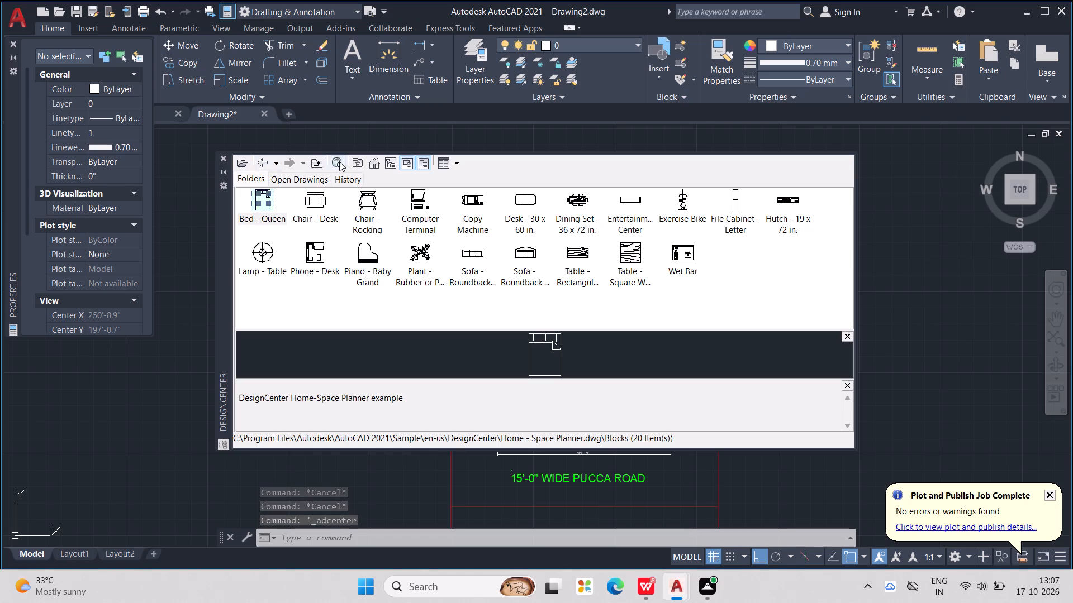
pyautogui.click(316, 164)
pyautogui.click(316, 164)
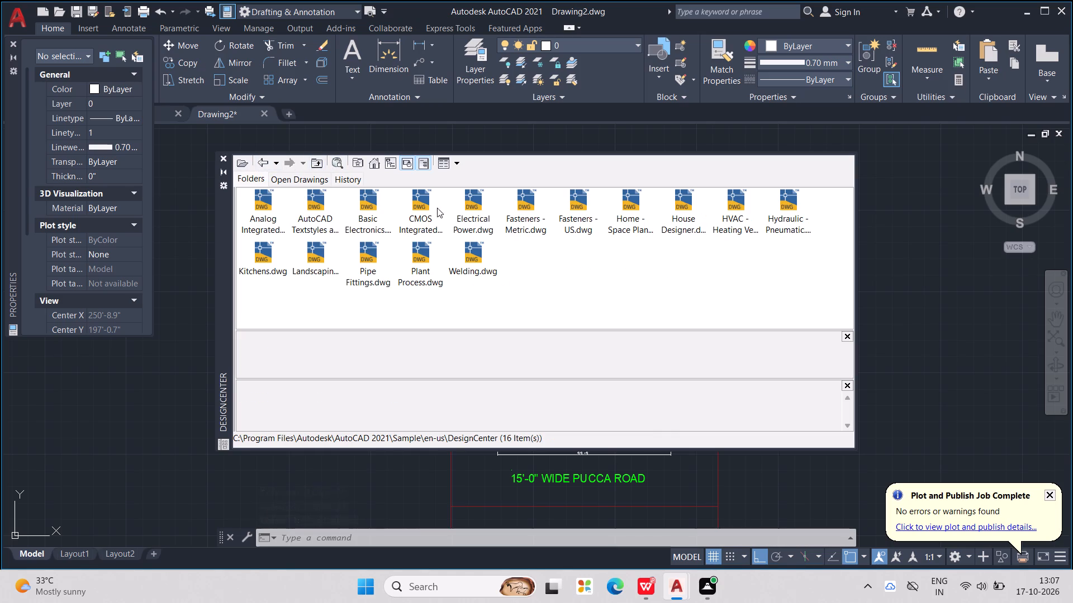
pyautogui.doubleClick(685, 212)
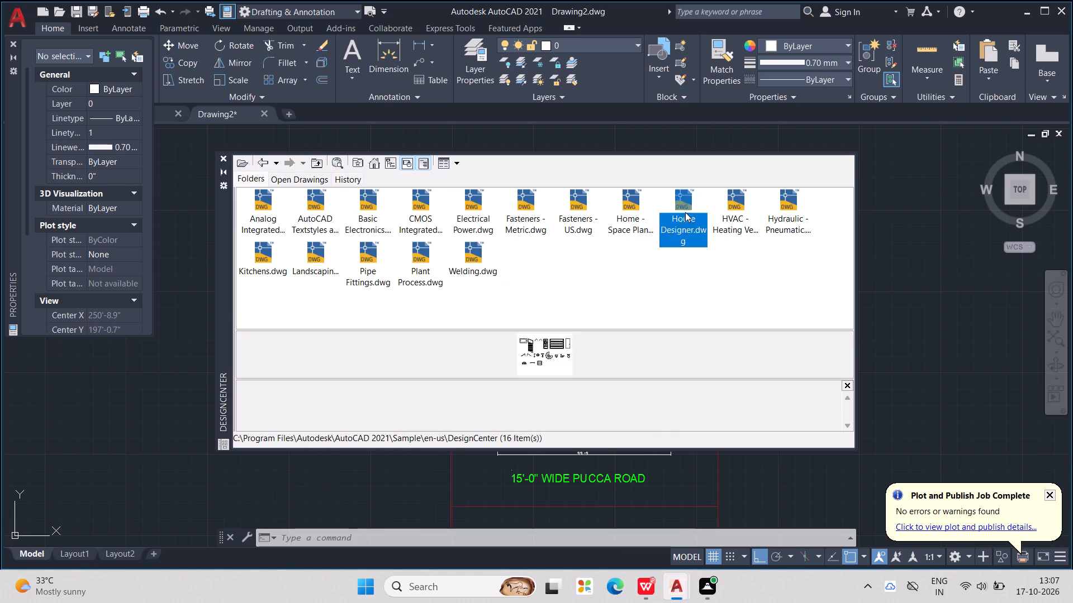
pyautogui.doubleClick(273, 205)
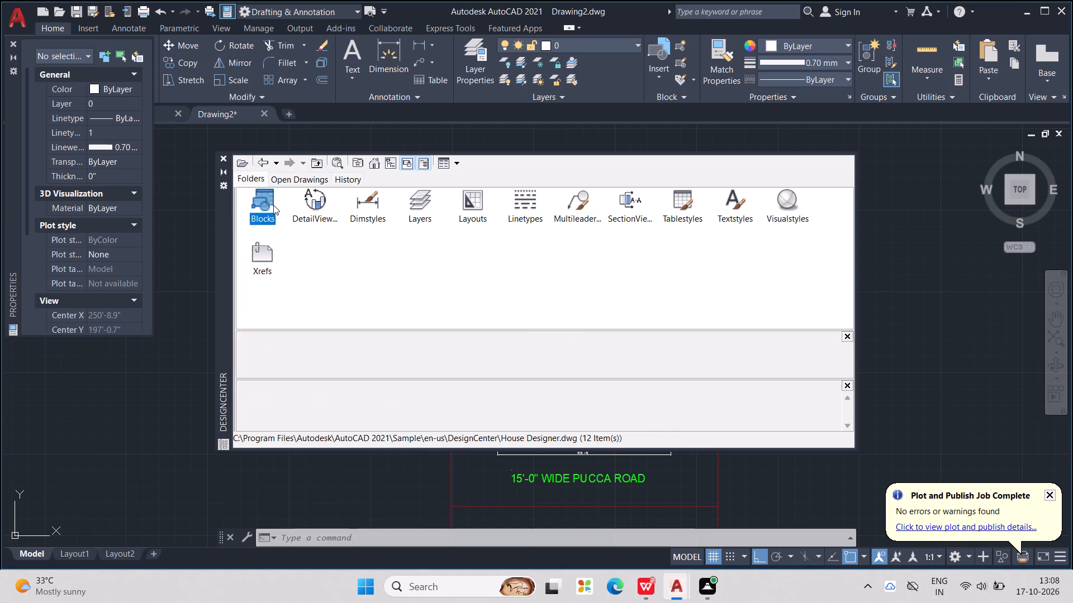
pyautogui.tripleClick(518, 252)
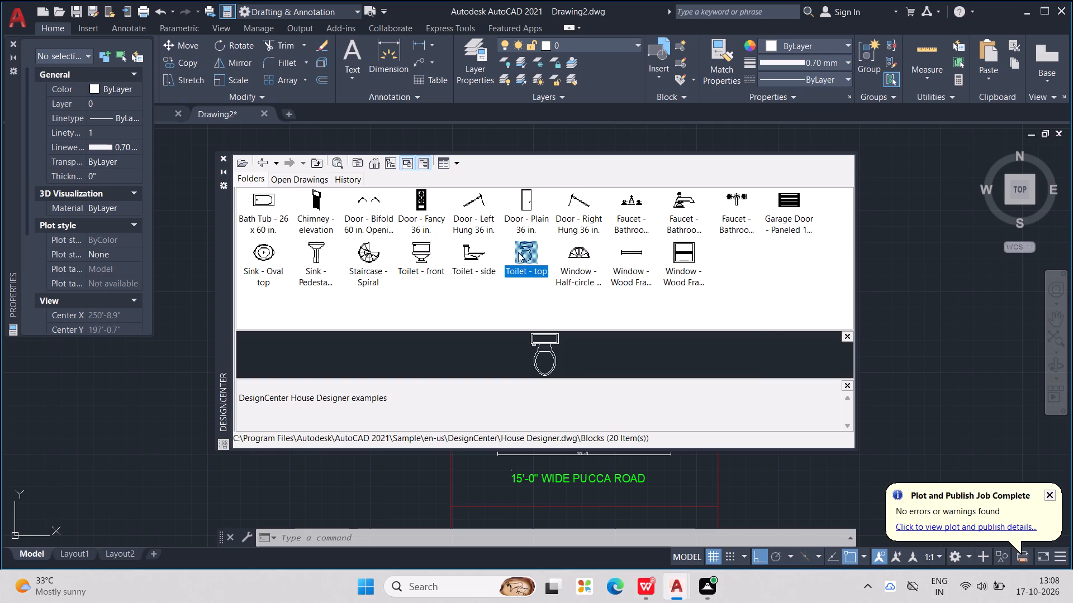
pyautogui.click(631, 376)
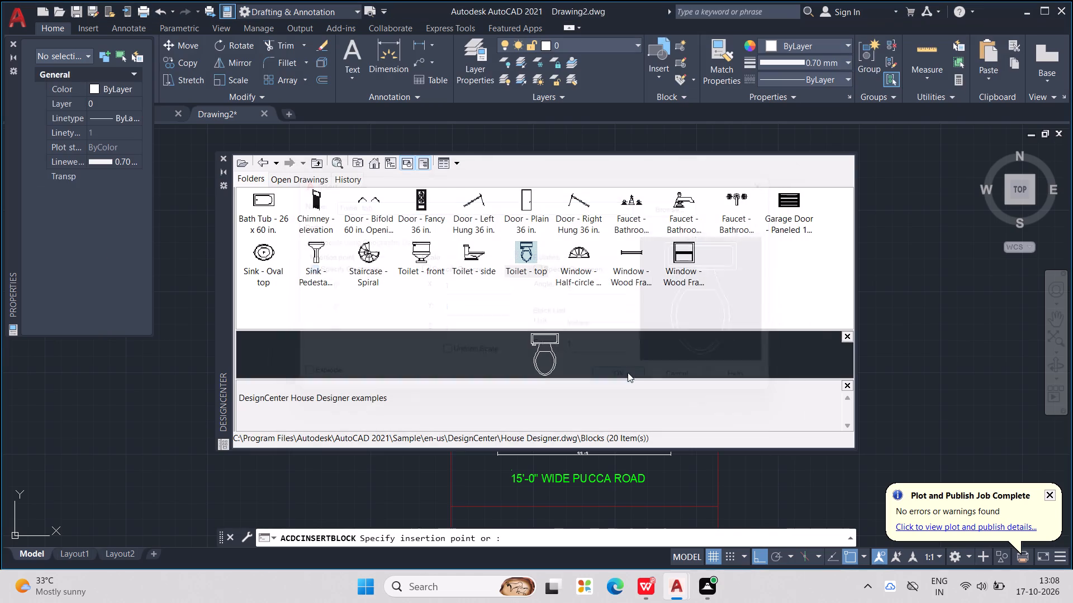
pyautogui.click(225, 160)
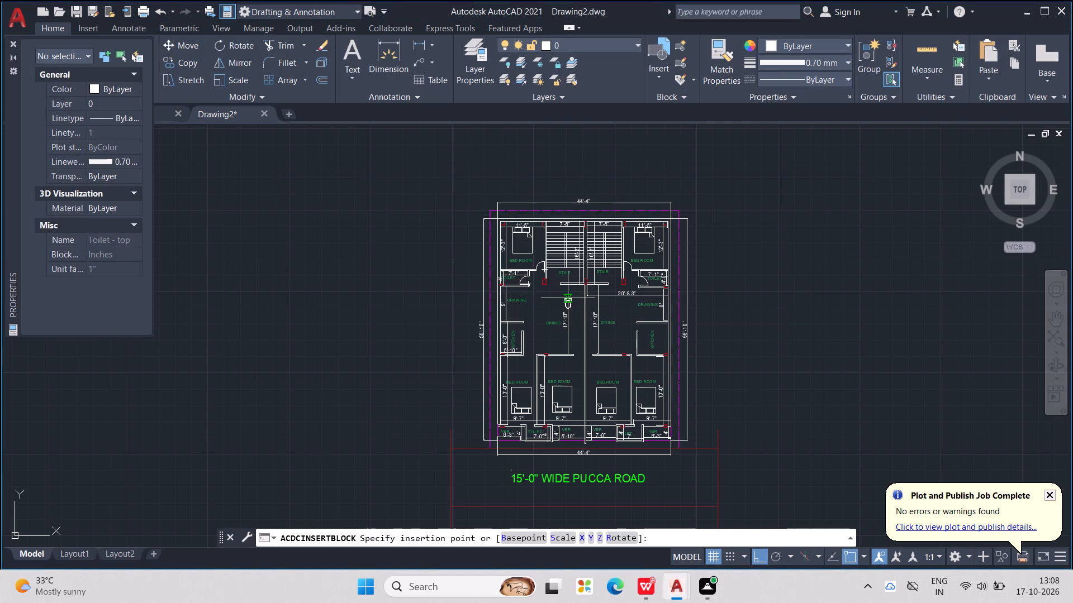
pyautogui.scroll(2, 567, 299)
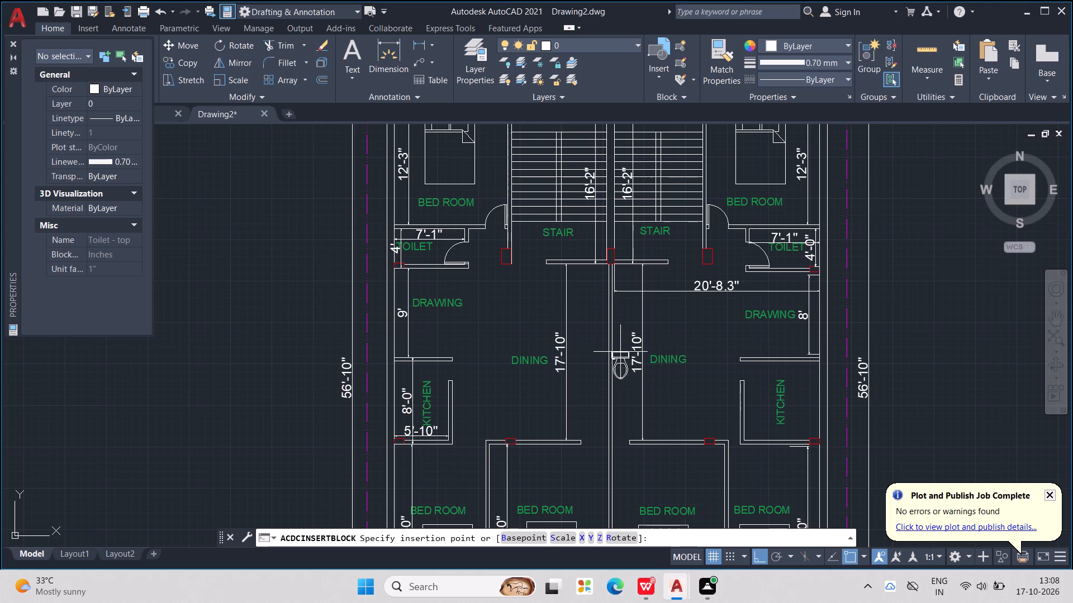
pyautogui.moveTo(620, 352); pyautogui.dragTo(597, 311, button='middle')
pyautogui.moveTo(565, 394); pyautogui.dragTo(507, 303, button='middle')
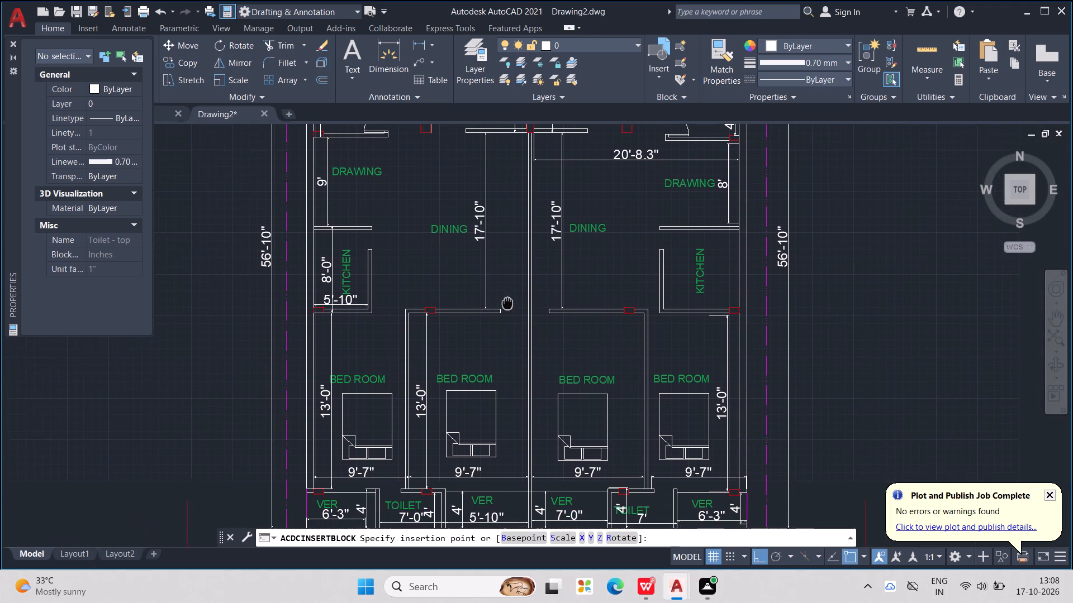
pyautogui.moveTo(507, 303); pyautogui.dragTo(506, 300, button='middle')
pyautogui.moveTo(558, 343); pyautogui.dragTo(635, 519, button='middle')
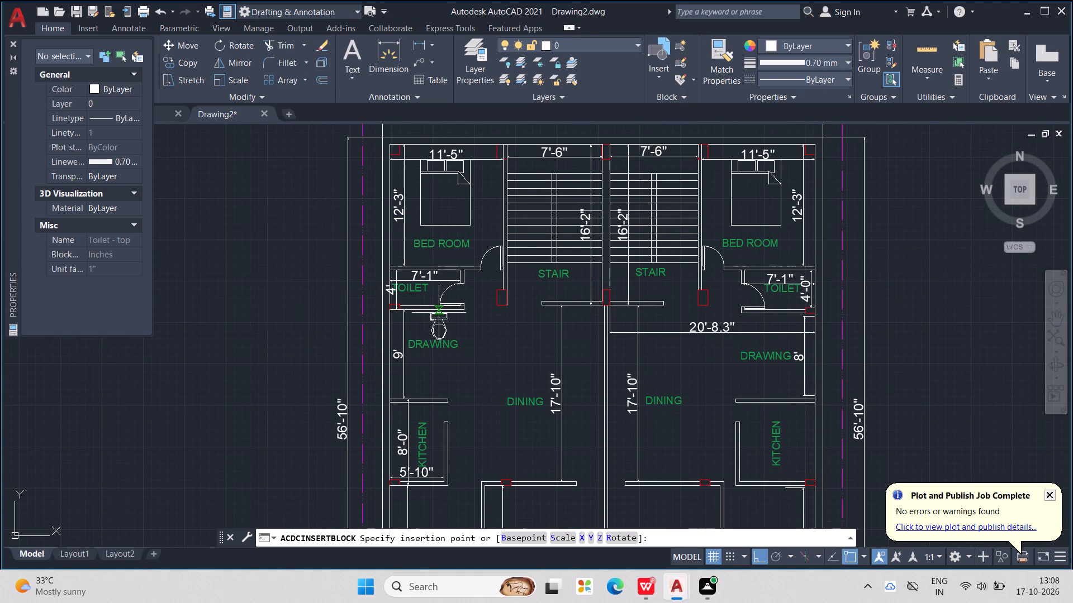
pyautogui.click(510, 362)
# Rotate the inserted toilet block 180° so its tank faces the front of the plan.
pyautogui.click(510, 362)
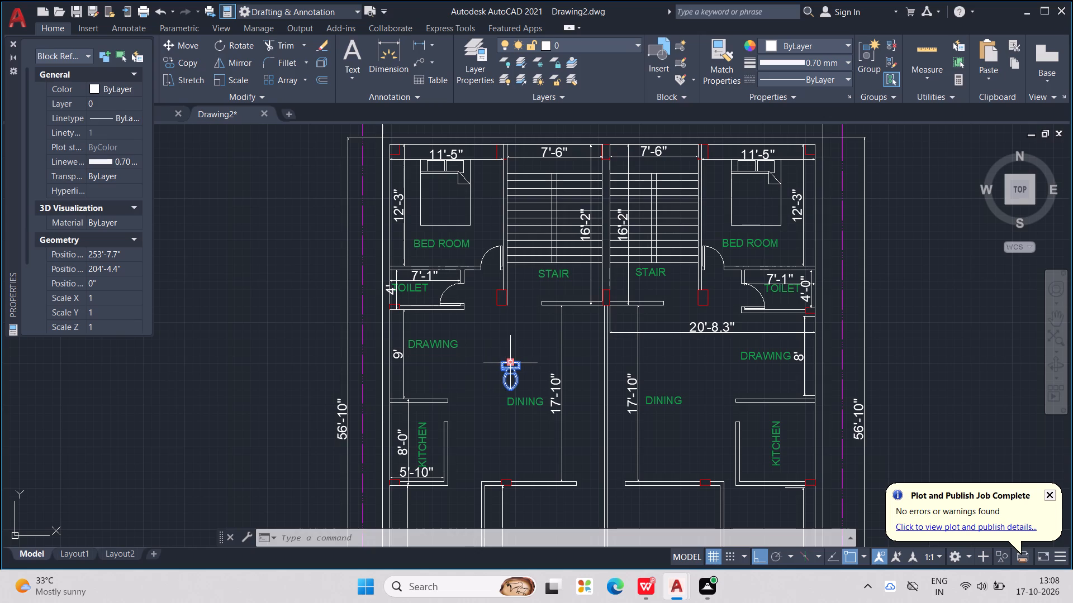
pyautogui.press('r')
pyautogui.press('o')
pyautogui.press('Return')
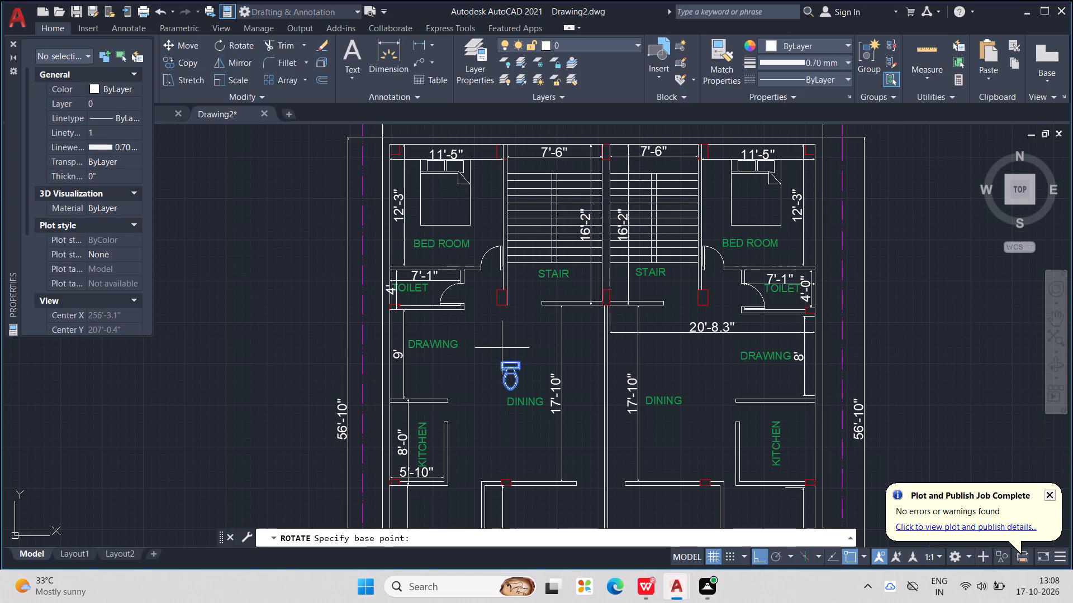
pyautogui.click(505, 362)
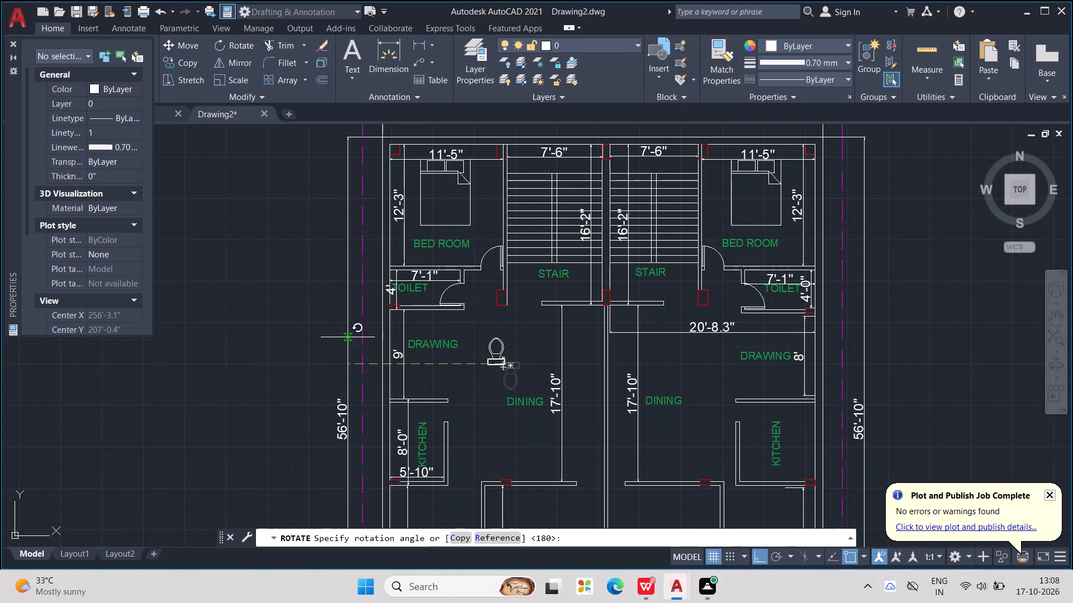
pyautogui.click(318, 337)
# Move the toilet block into the left unit's rear toilet room, with its tank against the wall shared with the drawing room.
pyautogui.click(502, 355)
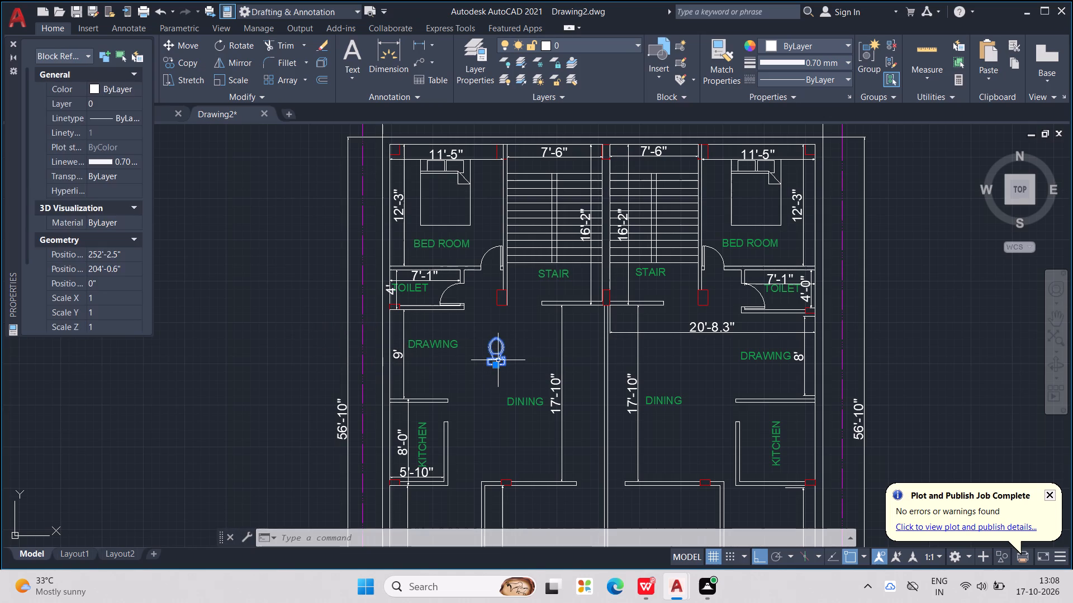
pyautogui.moveTo(498, 360); pyautogui.dragTo(425, 298)
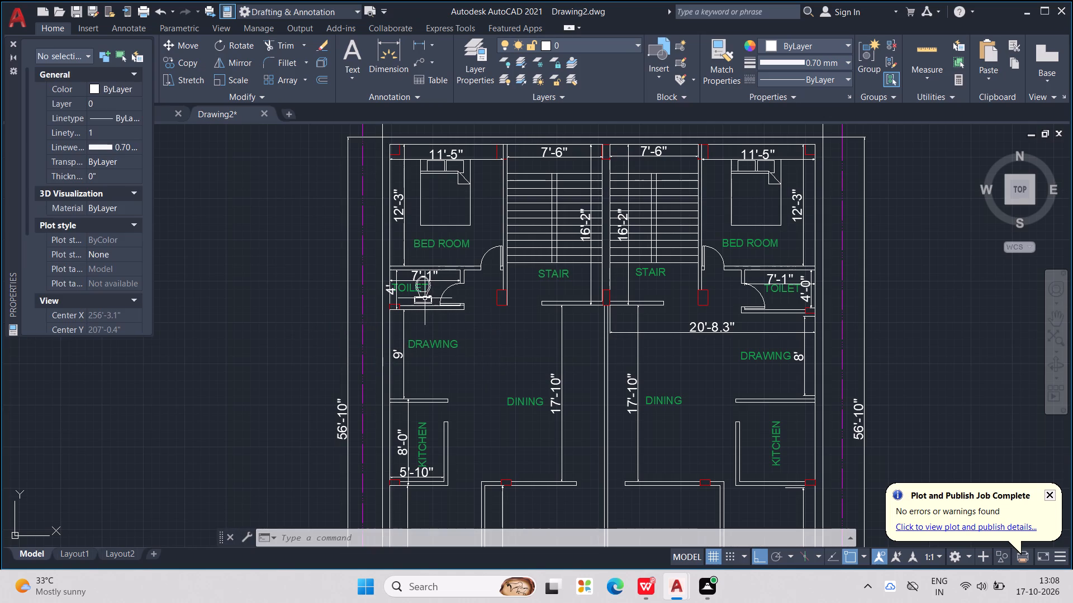
pyautogui.scroll(2, 425, 298)
pyautogui.click(430, 307)
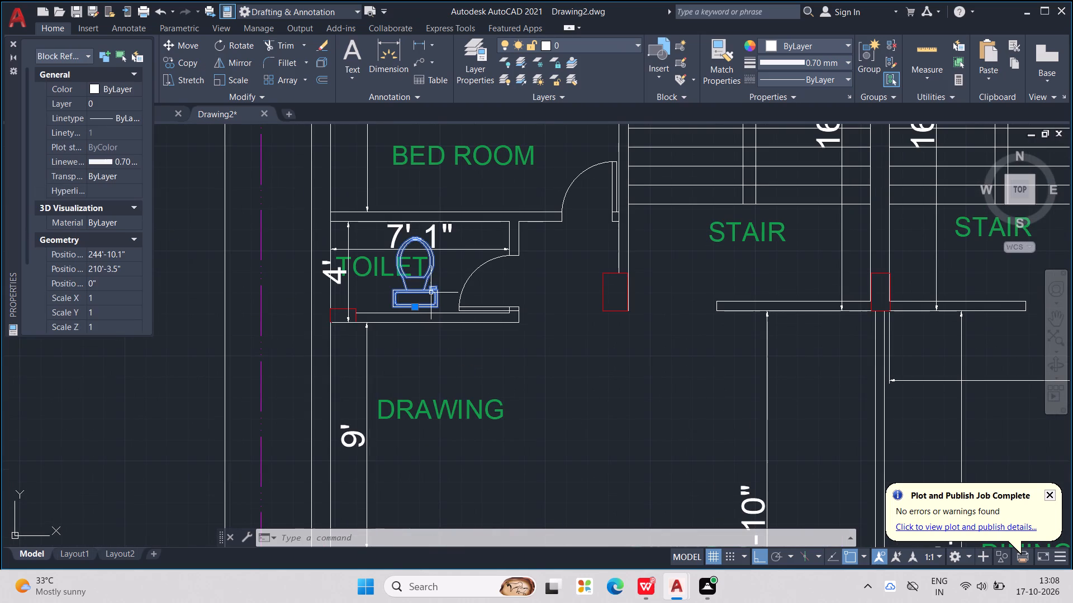
pyautogui.moveTo(431, 293); pyautogui.dragTo(431, 299)
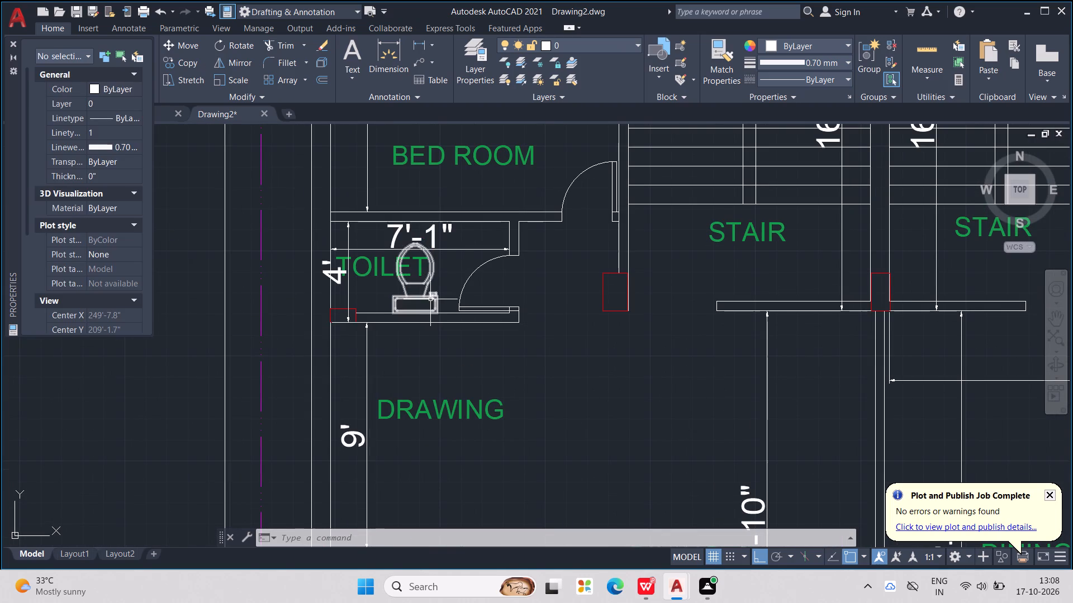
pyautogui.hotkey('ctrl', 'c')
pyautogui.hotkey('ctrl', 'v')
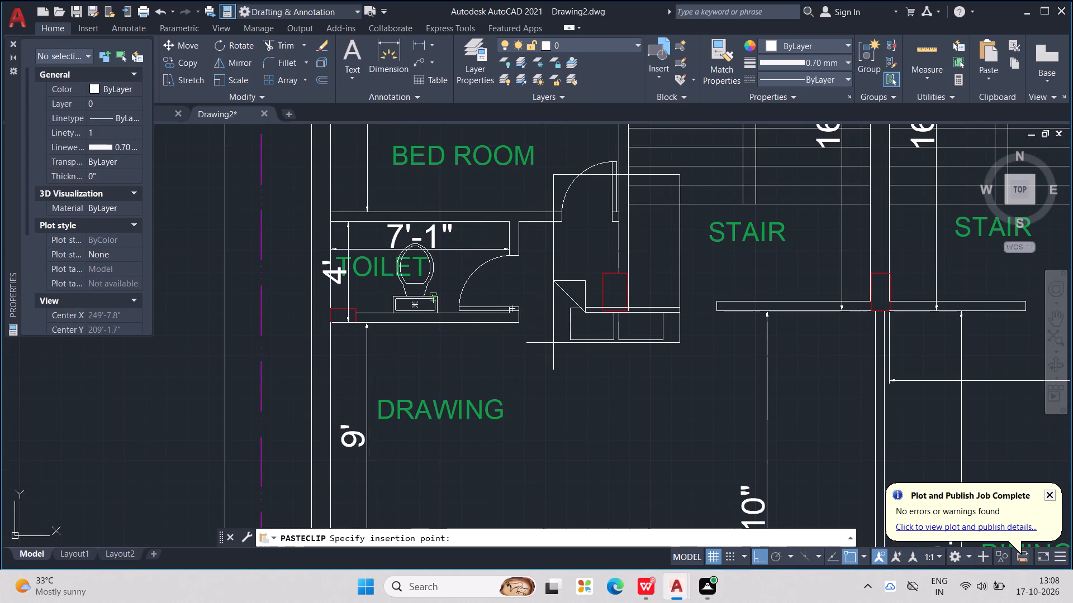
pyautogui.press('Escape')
# Copy the toilet block into the right unit's rear toilet room, with its tank against the wall beside the drawing room.
pyautogui.click(435, 301)
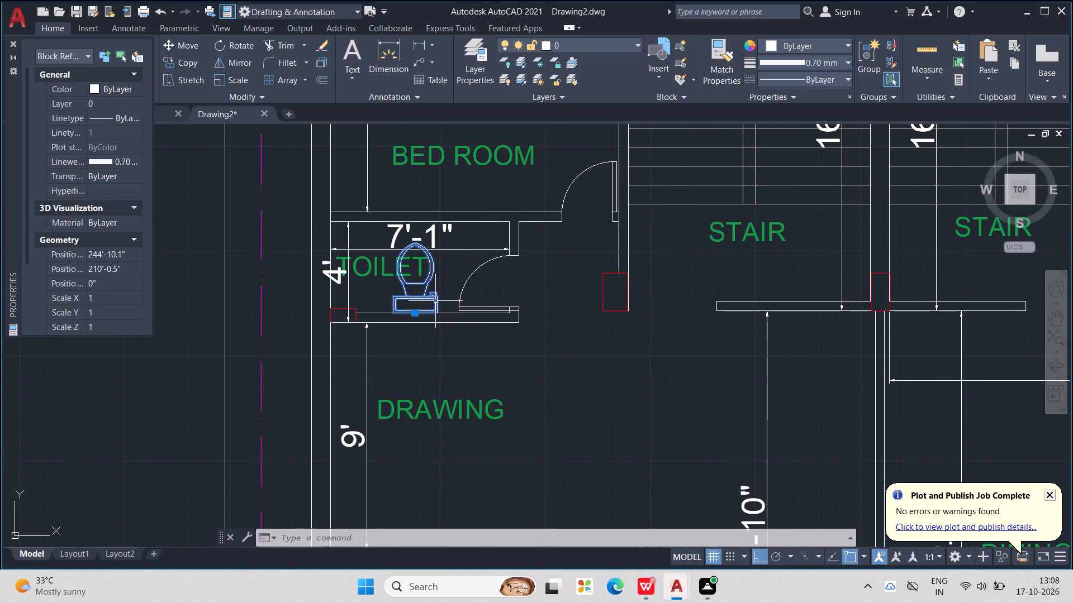
pyautogui.hotkey('ctrl', 'c')
pyautogui.hotkey('ctrl', 'v')
pyautogui.scroll(-1, 605, 377)
pyautogui.moveTo(605, 377); pyautogui.dragTo(516, 411, button='middle')
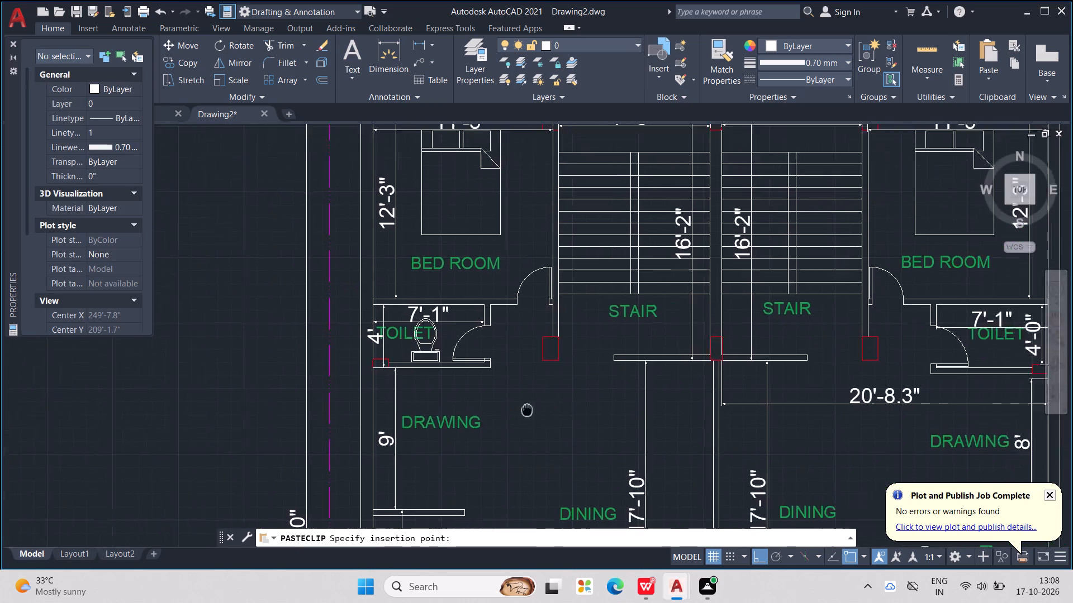
pyautogui.moveTo(516, 411); pyautogui.dragTo(388, 447, button='middle')
pyautogui.scroll(1, 830, 414)
pyautogui.moveTo(830, 414); pyautogui.dragTo(566, 444, button='middle')
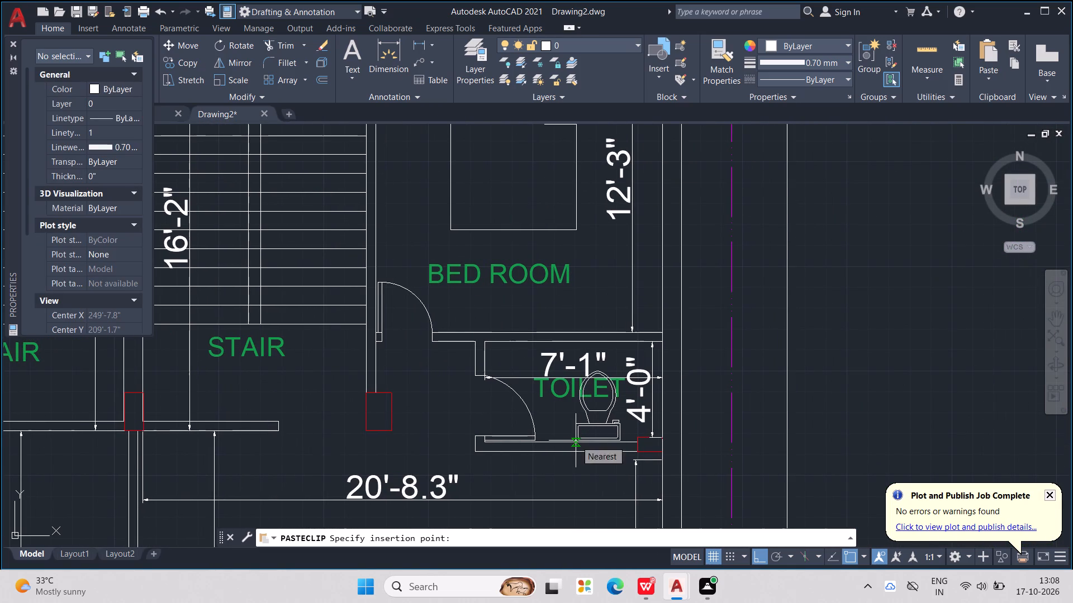
pyautogui.click(575, 441)
# Place another copy of the toilet block in the empty space outside the right unit, near the front verandas.
pyautogui.click(602, 427)
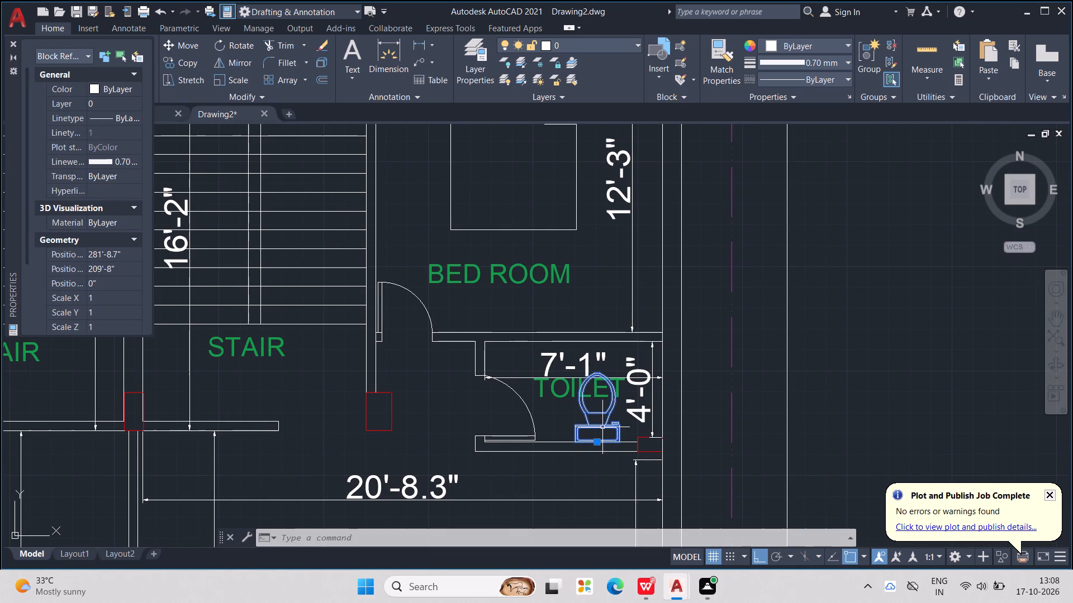
pyautogui.hotkey('ctrl', 'c')
pyautogui.hotkey('ctrl', 'v')
pyautogui.scroll(-1, 602, 427)
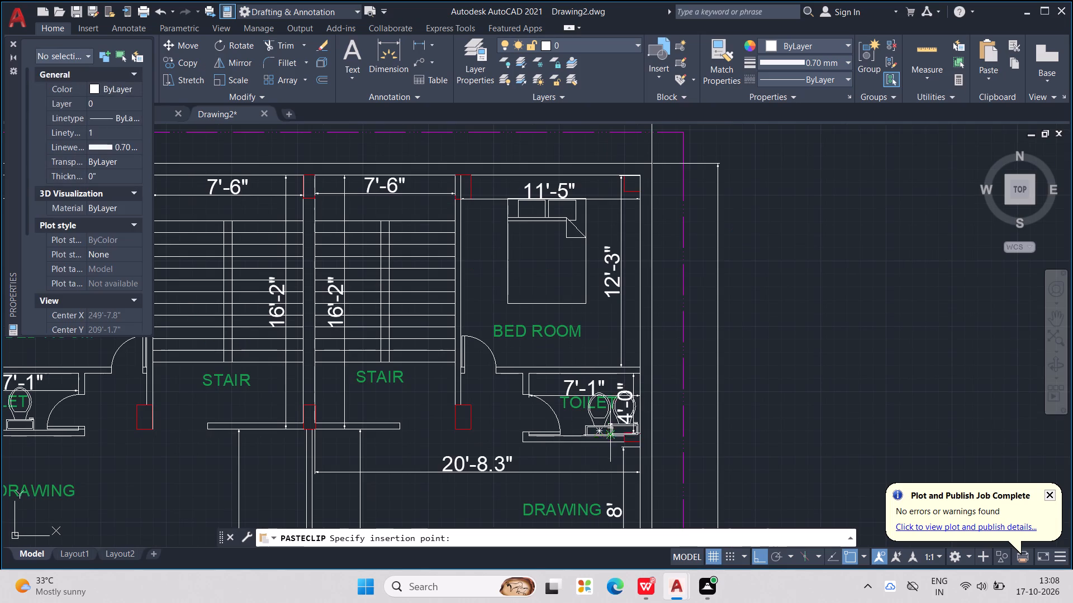
pyautogui.moveTo(590, 460); pyautogui.dragTo(660, 390, button='middle')
pyautogui.scroll(-4, 664, 387)
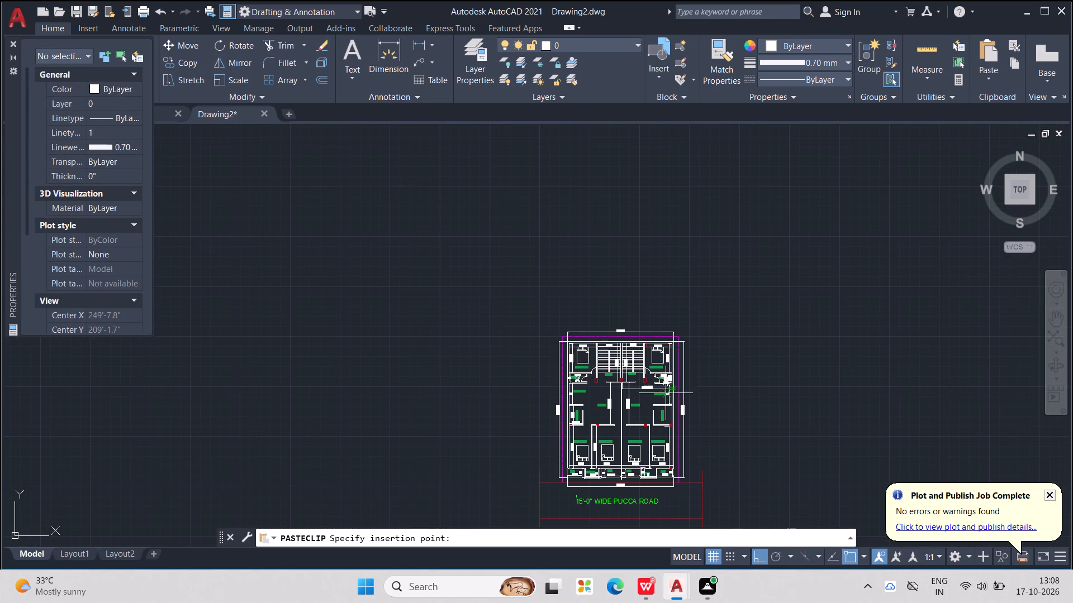
pyautogui.scroll(2, 599, 467)
pyautogui.moveTo(590, 486); pyautogui.dragTo(566, 444, button='middle')
pyautogui.scroll(3, 561, 441)
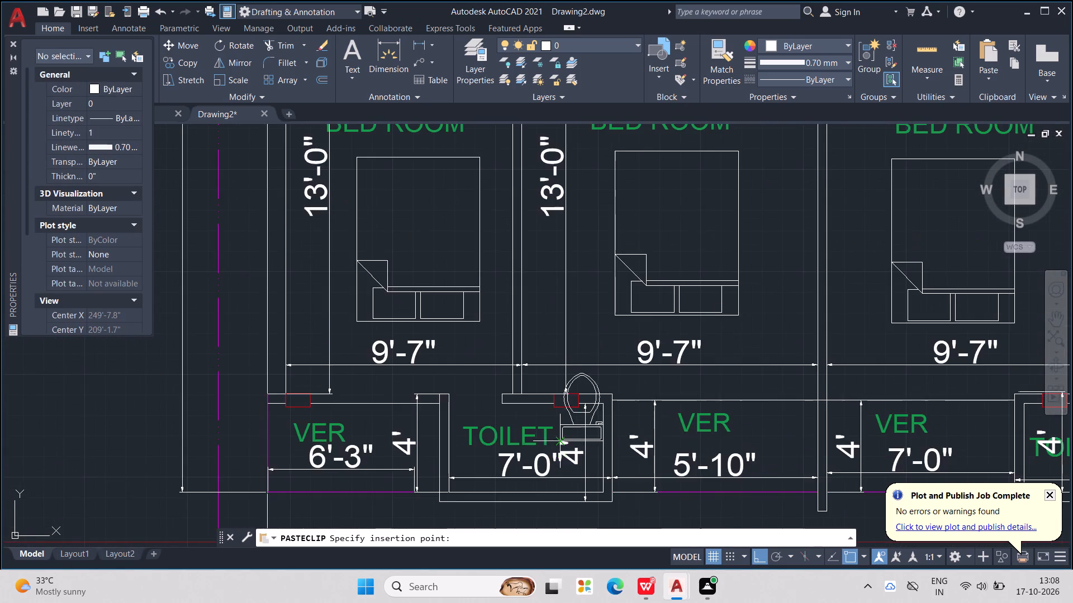
pyautogui.scroll(1, 559, 442)
pyautogui.scroll(-2, 543, 449)
pyautogui.moveTo(665, 453); pyautogui.dragTo(510, 433, button='middle')
pyautogui.moveTo(676, 449); pyautogui.dragTo(538, 420, button='middle')
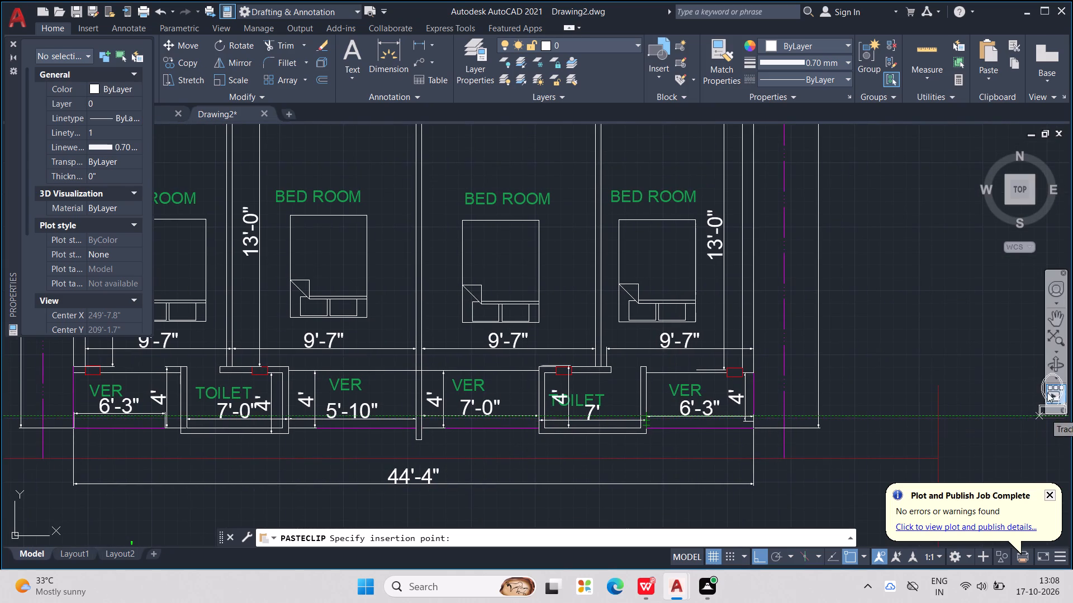
pyautogui.click(901, 364)
# Rotate the toilet copy outside the plan by 90° so its tank faces away from the building.
pyautogui.click(918, 342)
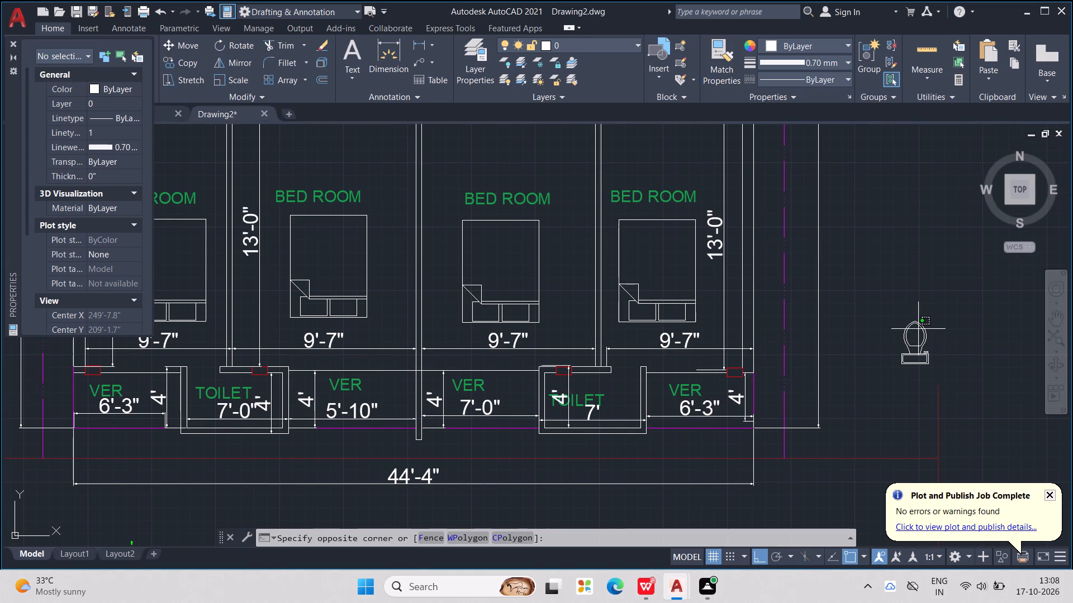
pyautogui.click(918, 328)
pyautogui.click(911, 323)
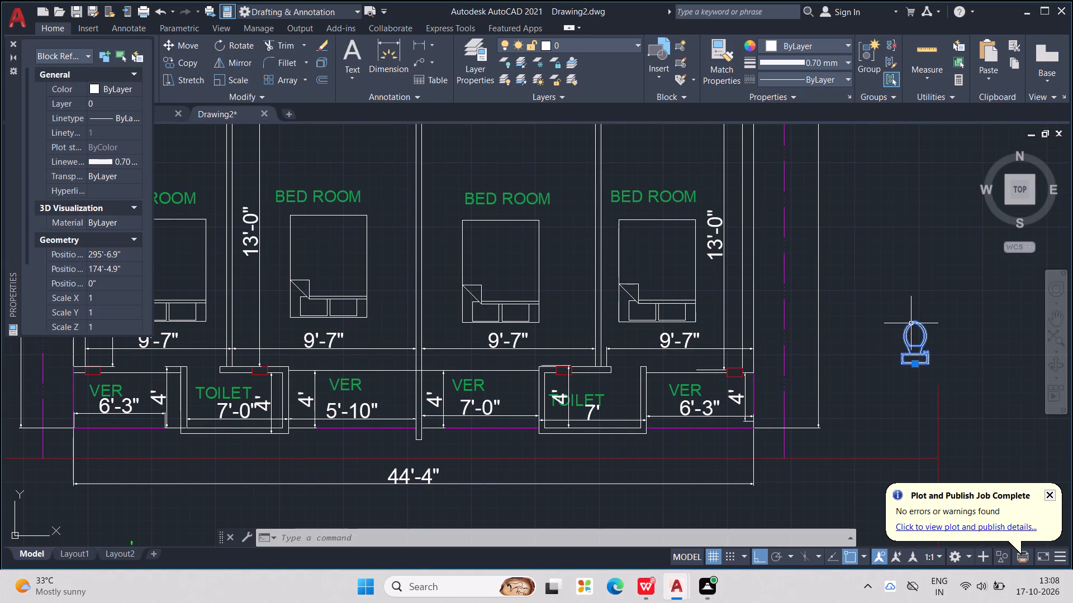
pyautogui.write('RO')
pyautogui.press('Return')
pyautogui.click(911, 323)
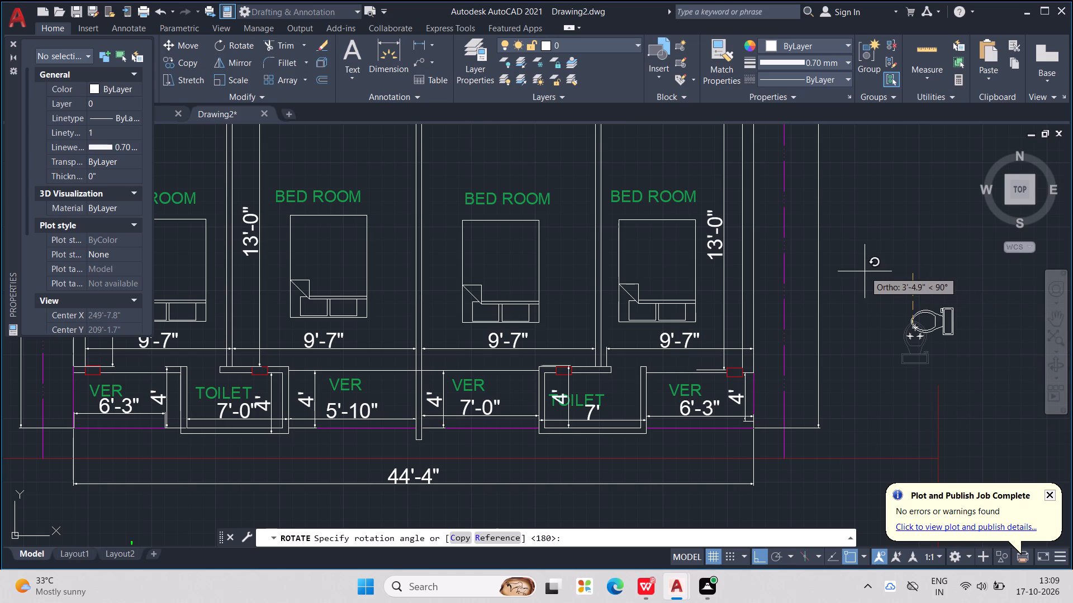
pyautogui.click(892, 242)
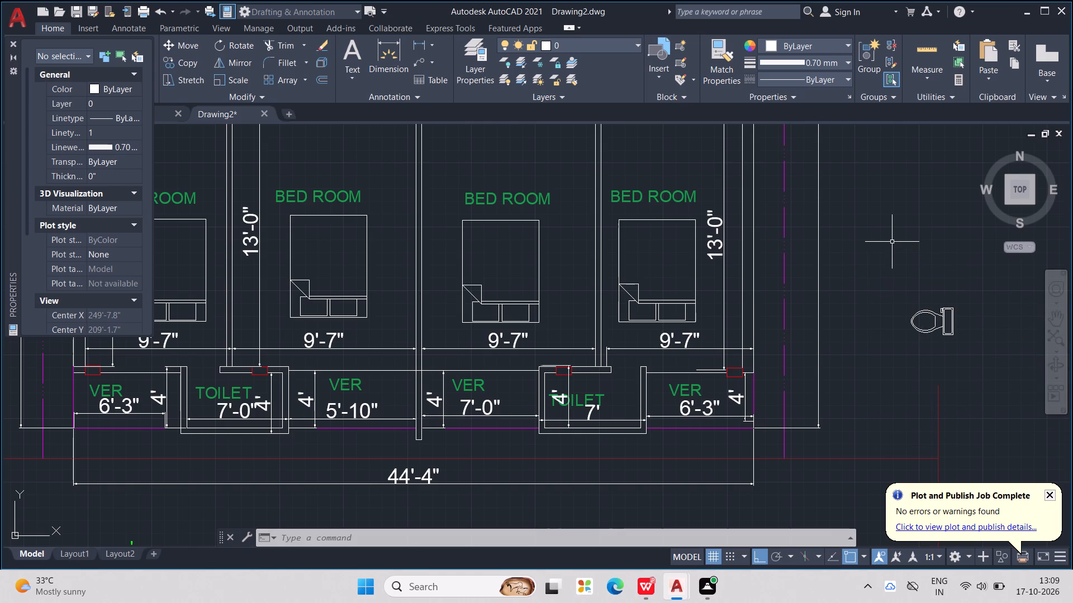
# Copy the rotated toilet block into the right unit's front toilet room, with its tank against the wall beside the 6'-3" veranda.
pyautogui.click(929, 313)
pyautogui.hotkey('ctrl', 'c')
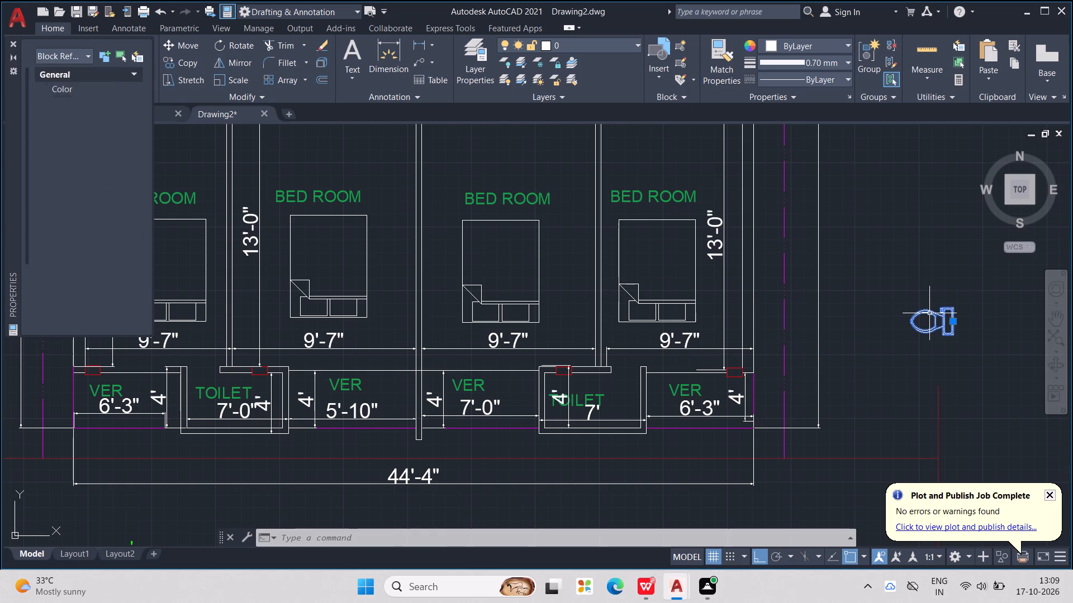
pyautogui.hotkey('ctrl', 'v')
pyautogui.scroll(2, 605, 415)
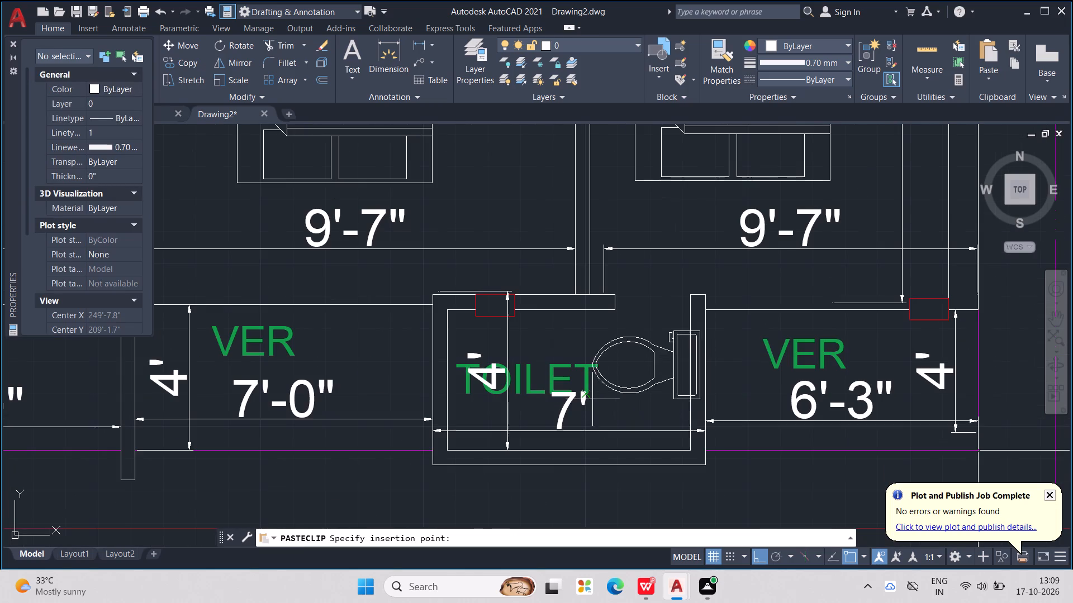
pyautogui.click(581, 405)
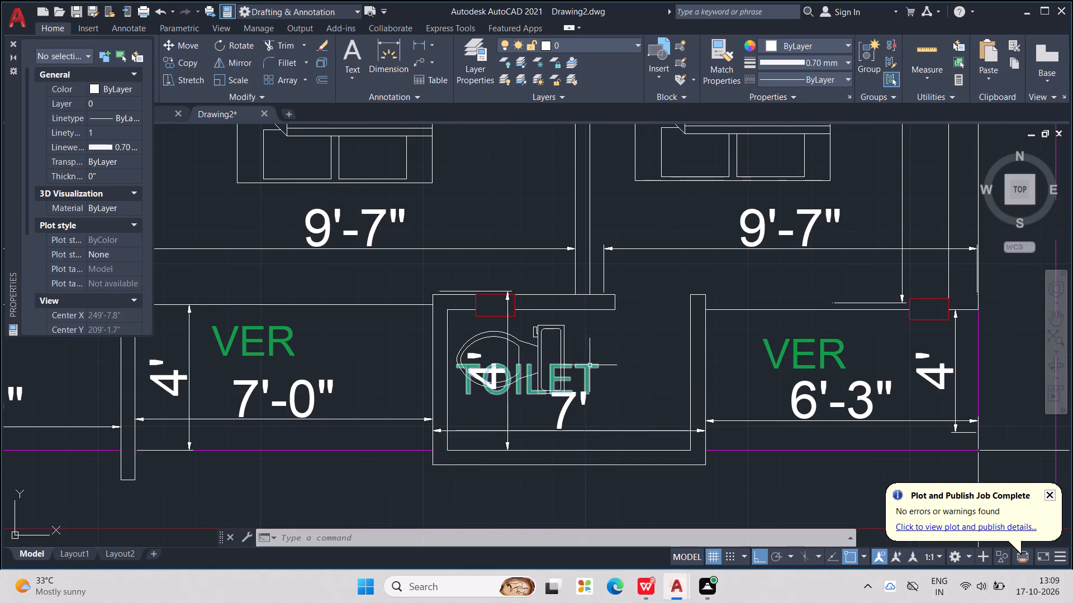
pyautogui.click(563, 352)
pyautogui.moveTo(559, 350); pyautogui.dragTo(650, 314)
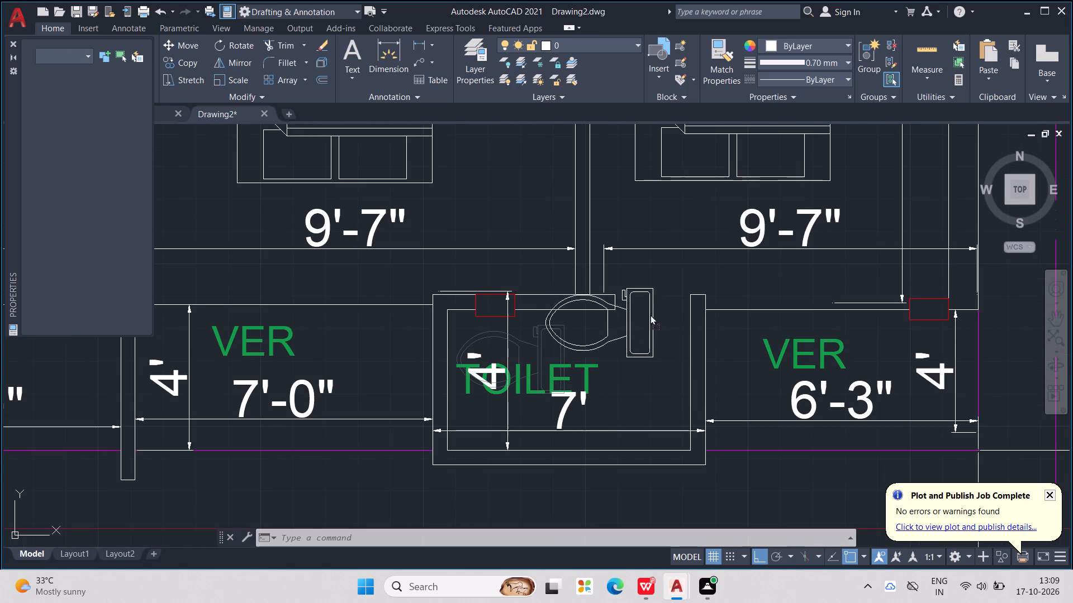
pyautogui.moveTo(650, 314); pyautogui.dragTo(685, 354)
# Copy the rotated toilet block into the left unit's front toilet room, with its tank against the wall beside the 5'-10" veranda.
pyautogui.scroll(-1, 685, 354)
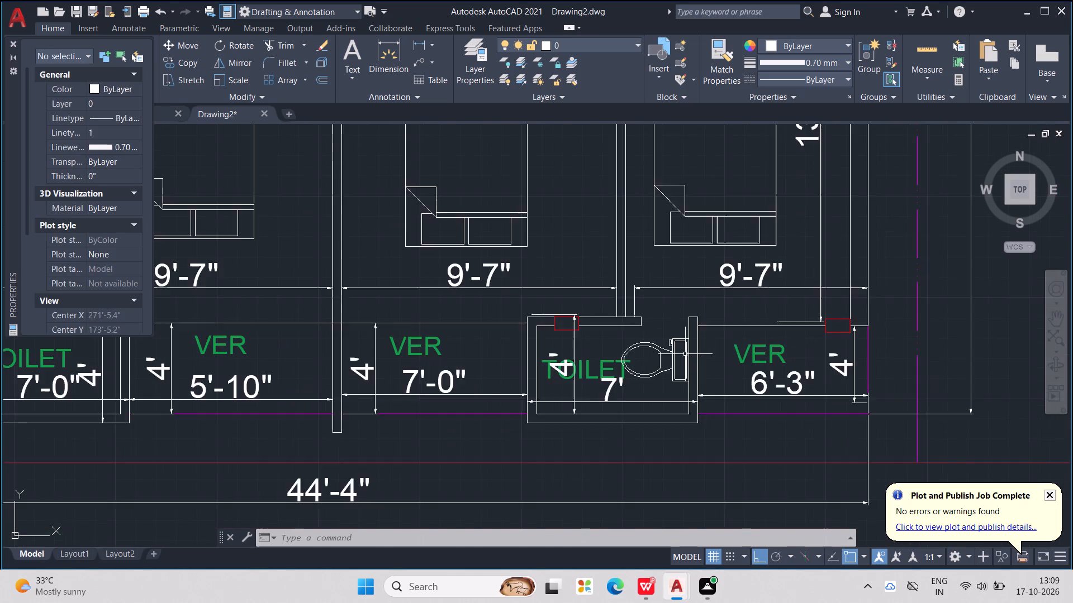
pyautogui.scroll(-1, 685, 354)
pyautogui.moveTo(686, 355); pyautogui.dragTo(759, 369, button='middle')
pyautogui.hotkey('ctrl', 'v')
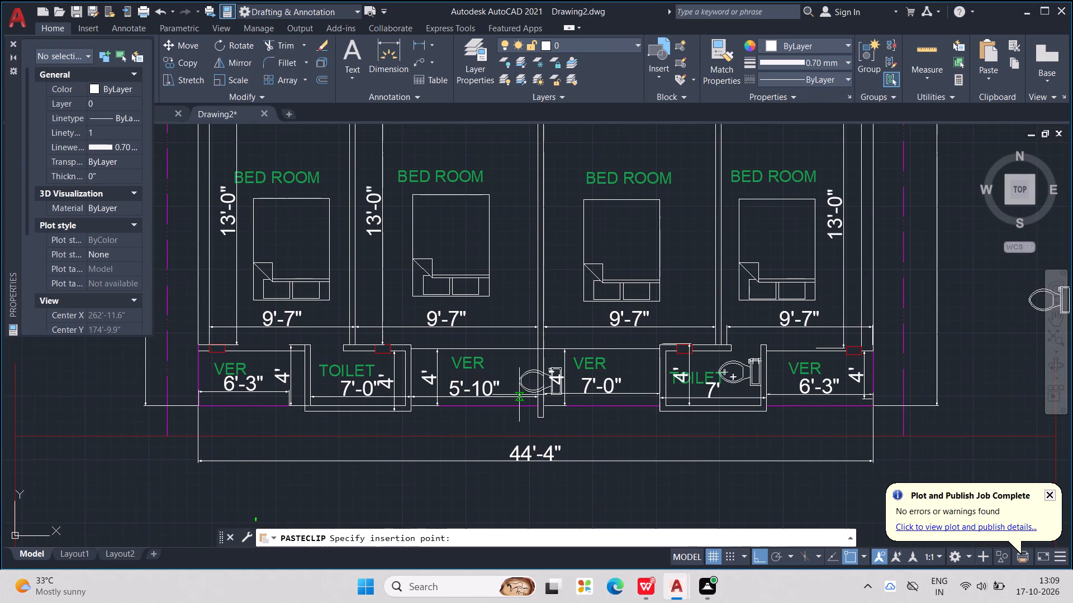
pyautogui.moveTo(519, 395); pyautogui.dragTo(637, 399, button='middle')
pyautogui.scroll(1, 468, 395)
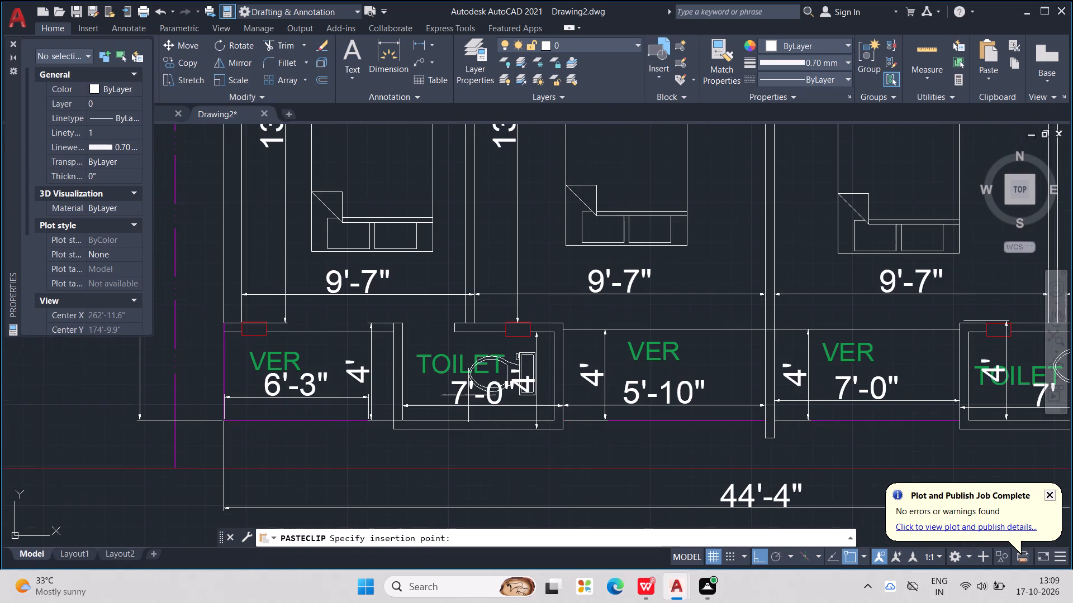
pyautogui.scroll(2, 468, 385)
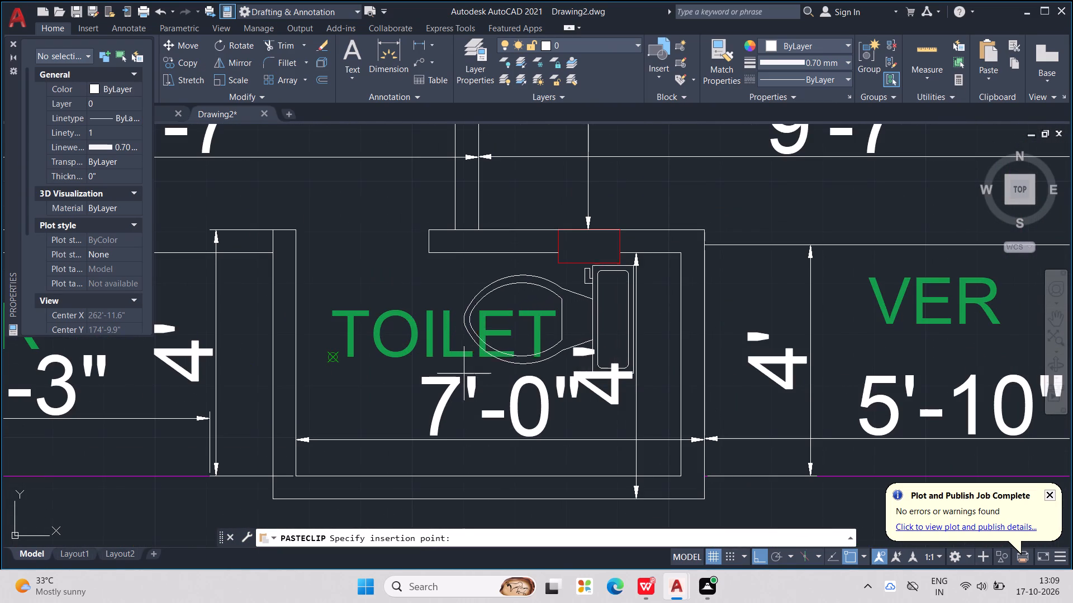
pyautogui.click(510, 388)
# Move the right unit's KITCHEN label closer to the kitchen wall on the dining side.
pyautogui.scroll(-2, 510, 388)
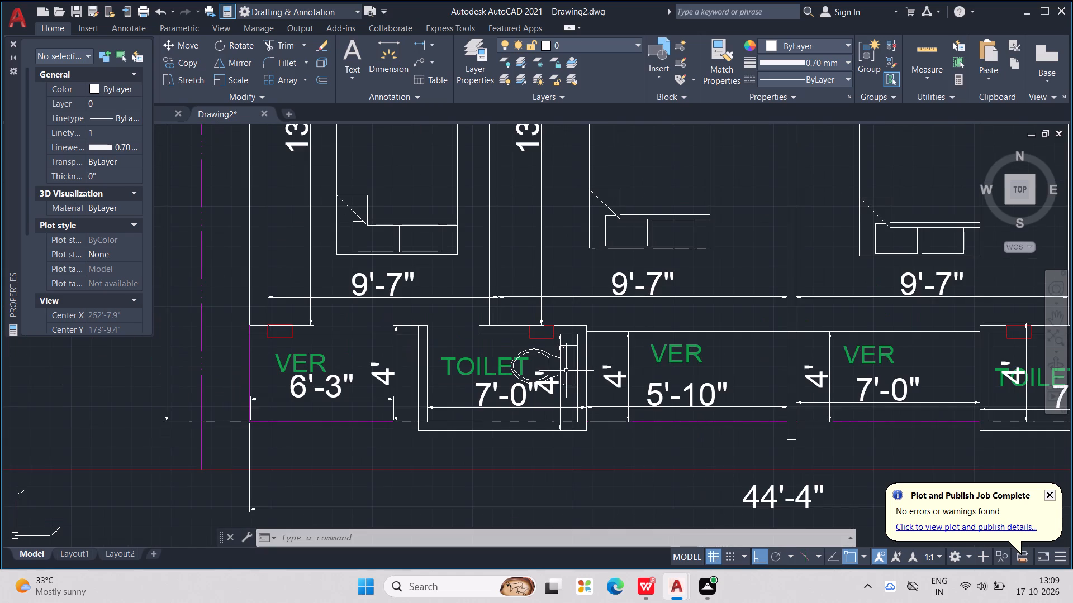
pyautogui.scroll(-2, 624, 395)
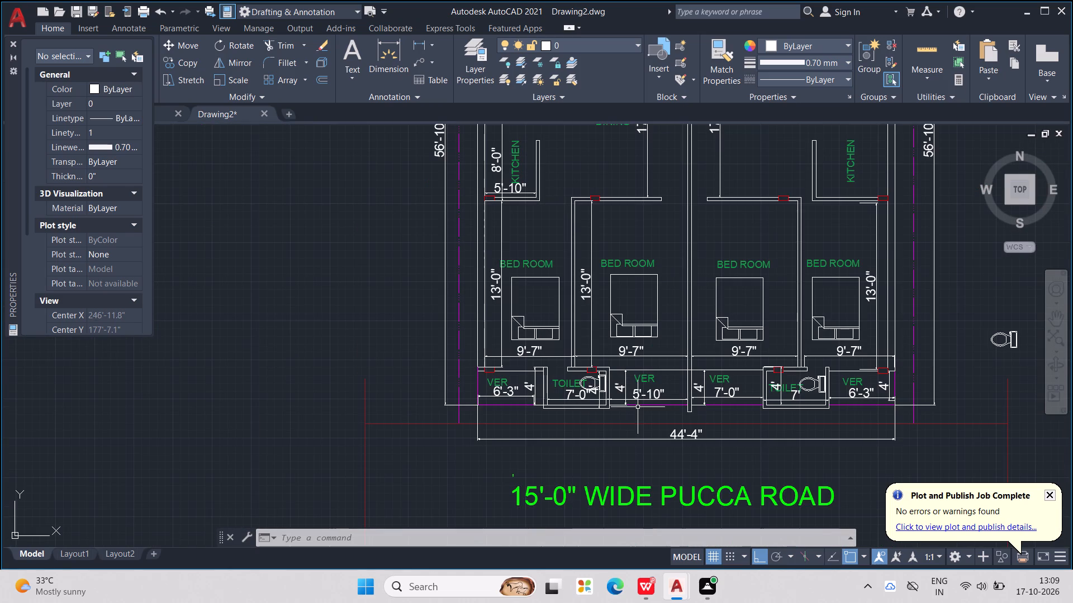
pyautogui.scroll(-1, 627, 395)
pyautogui.moveTo(627, 395); pyautogui.dragTo(584, 420, button='middle')
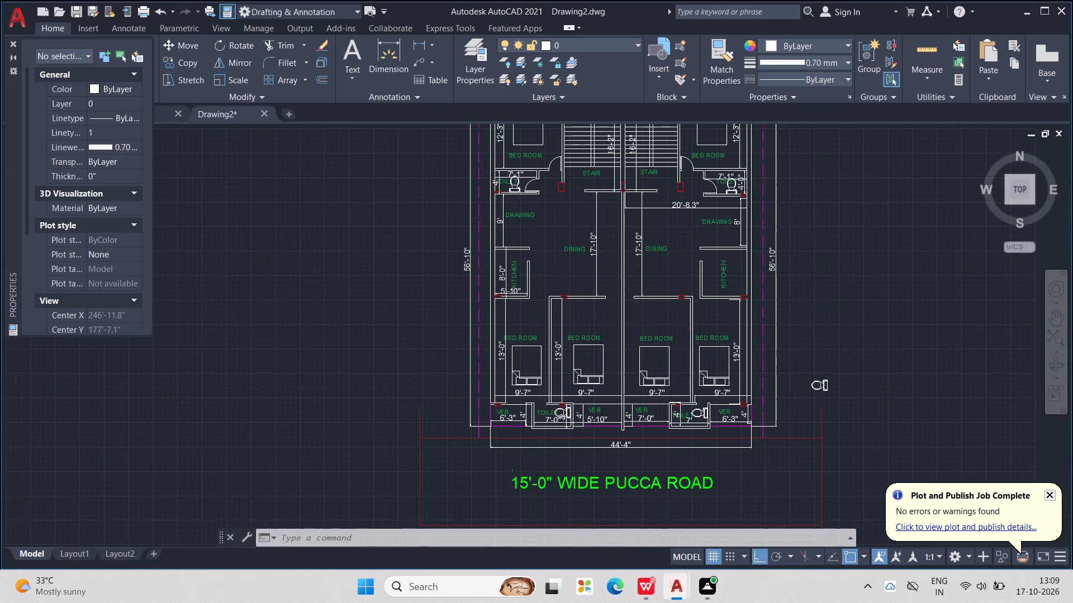
pyautogui.moveTo(581, 319); pyautogui.dragTo(564, 354, button='middle')
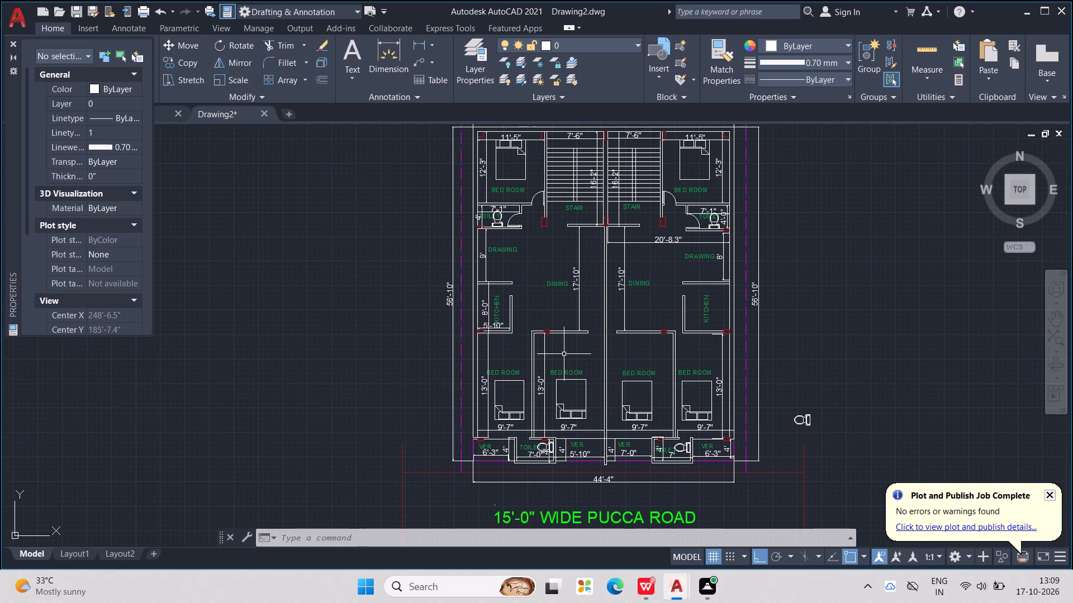
pyautogui.scroll(1, 712, 312)
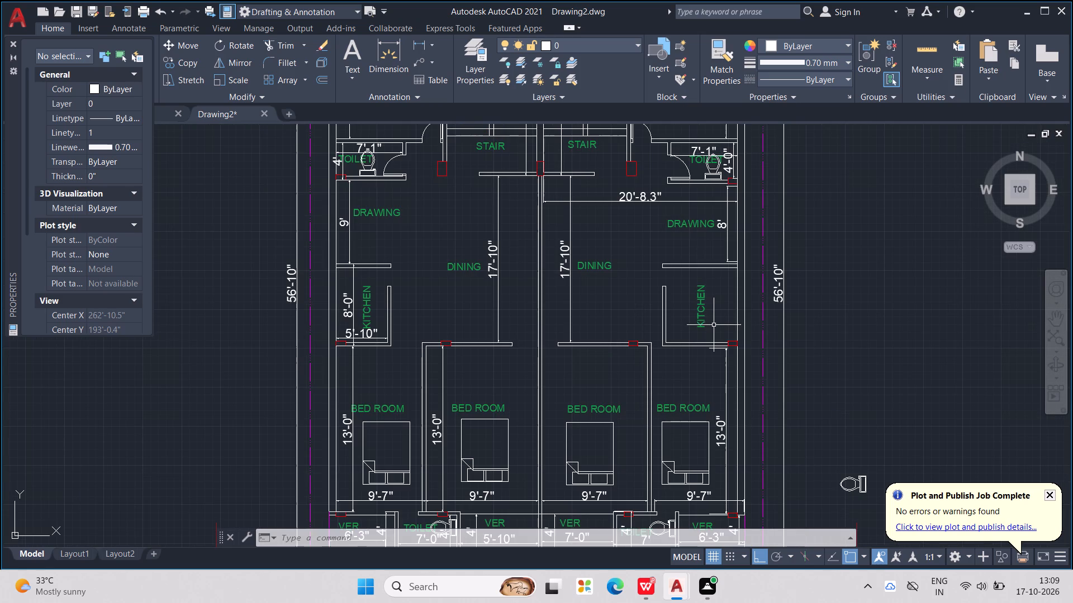
pyautogui.doubleClick(704, 309)
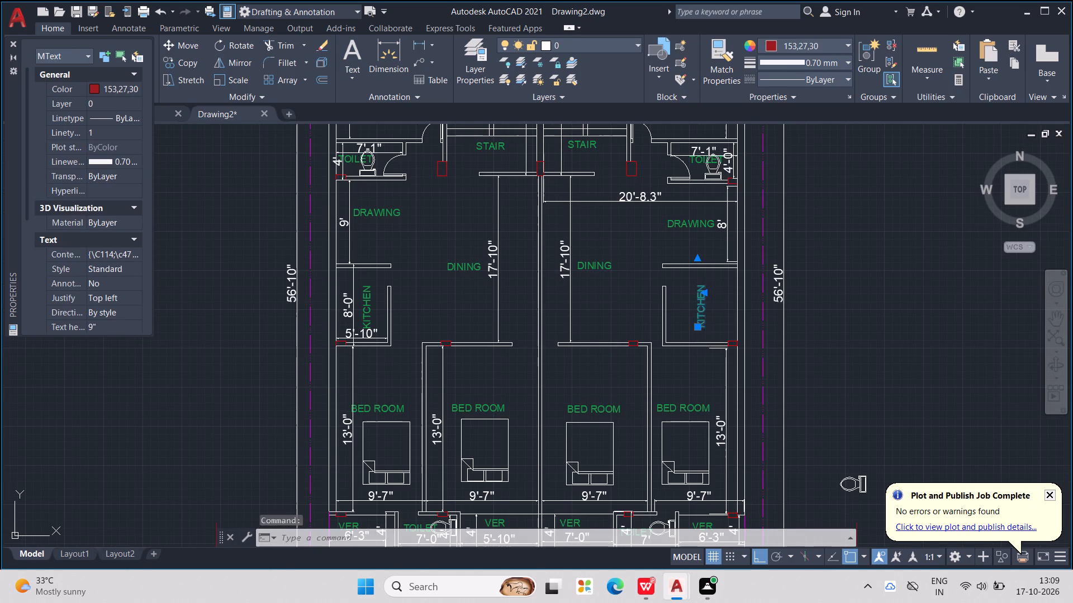
pyautogui.press('Escape')
pyautogui.click(699, 311)
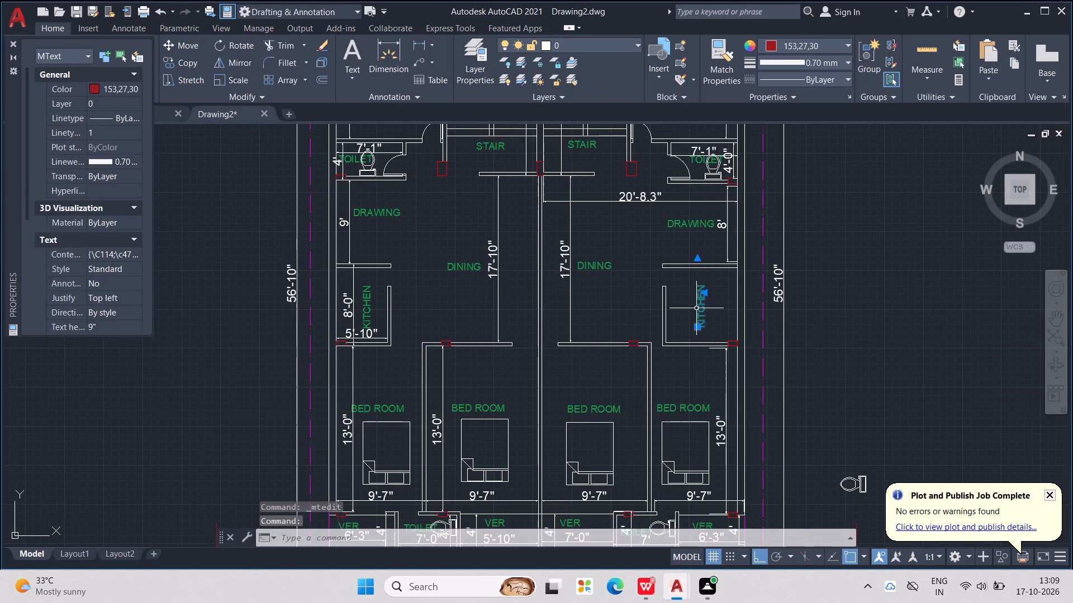
pyautogui.press('Escape')
pyautogui.click(699, 301)
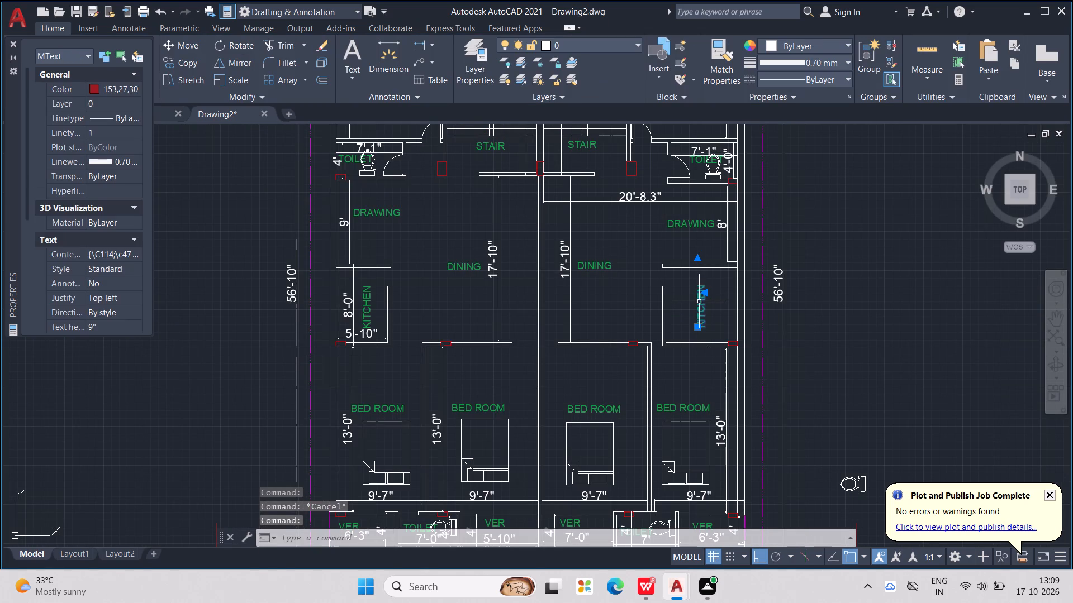
pyautogui.moveTo(700, 301); pyautogui.dragTo(677, 310)
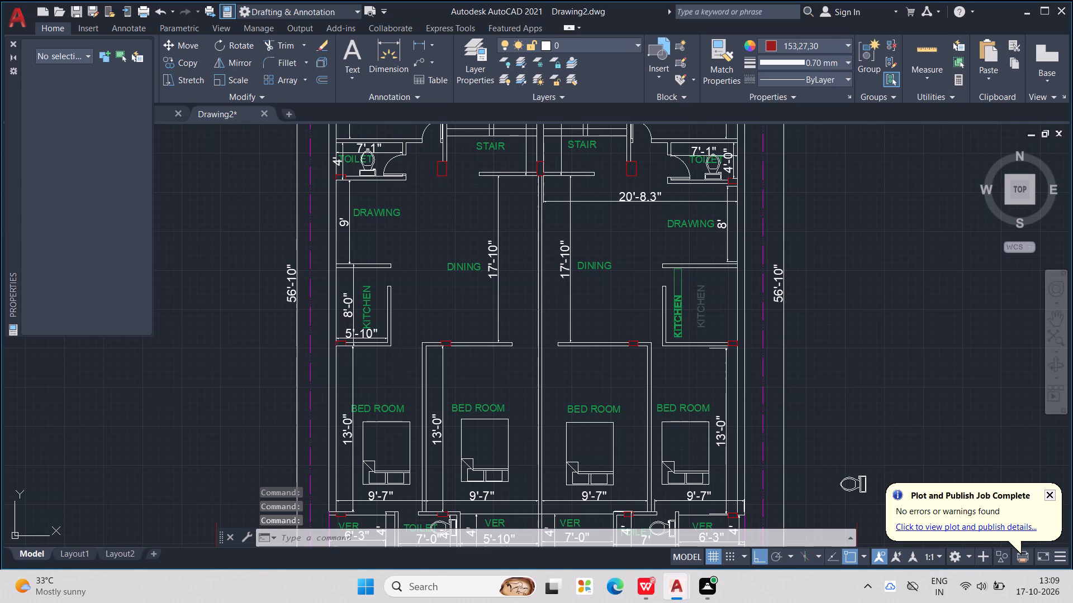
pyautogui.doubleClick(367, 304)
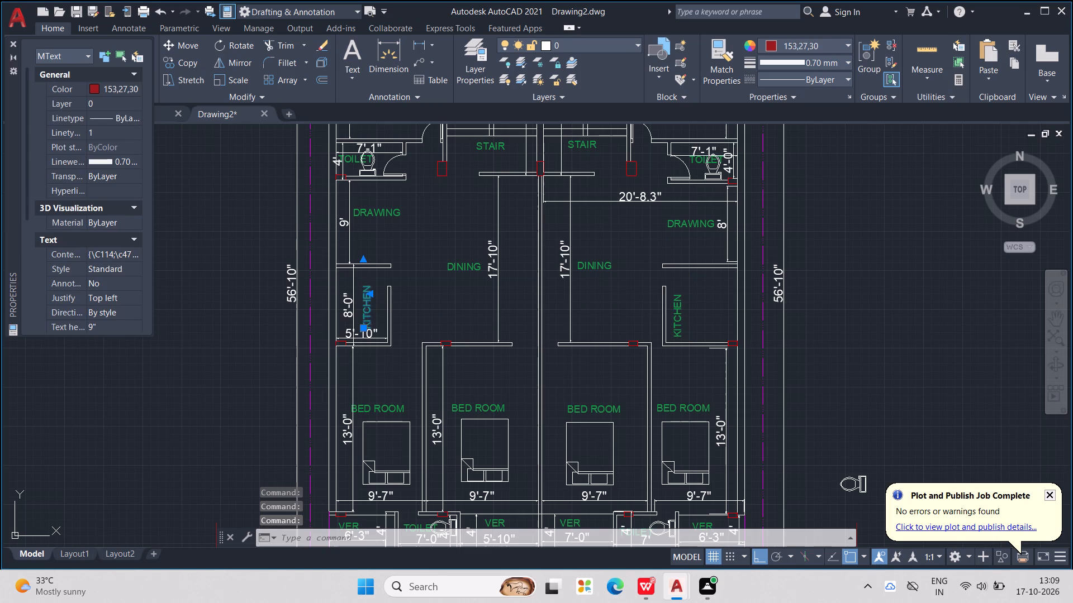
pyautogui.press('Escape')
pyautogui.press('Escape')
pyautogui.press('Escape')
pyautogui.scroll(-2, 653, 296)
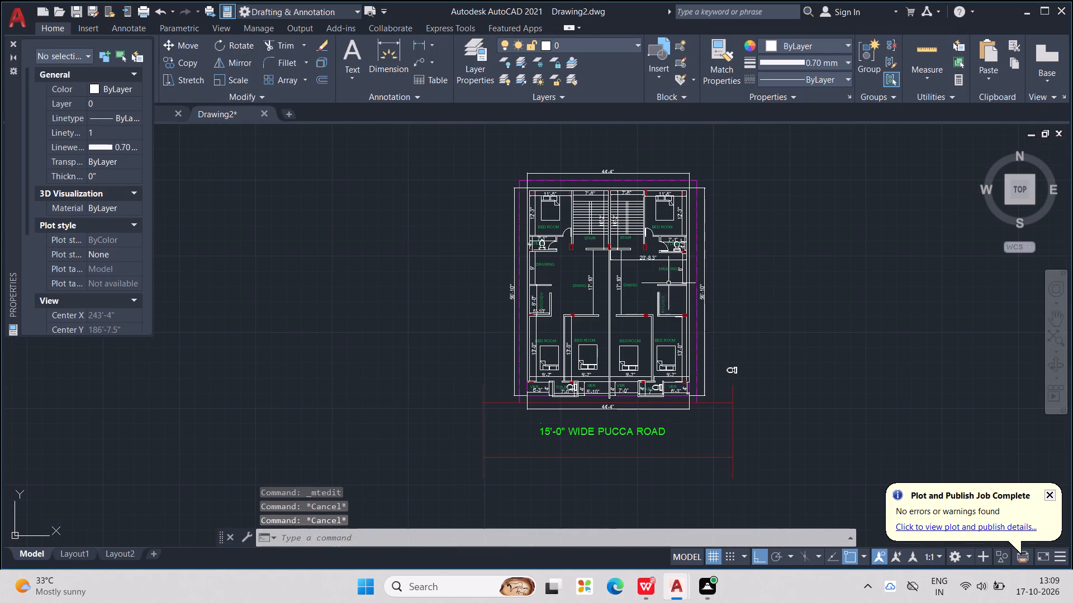
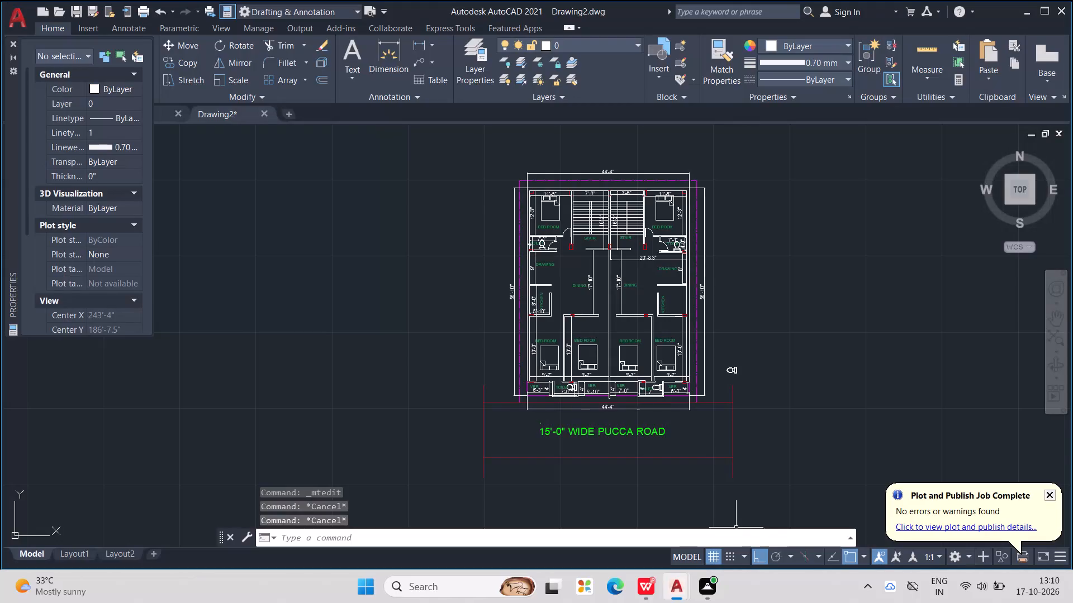
# Save the drawing in the Documents folder under the file name 123456.
pyautogui.hotkey('ctrl', 's')
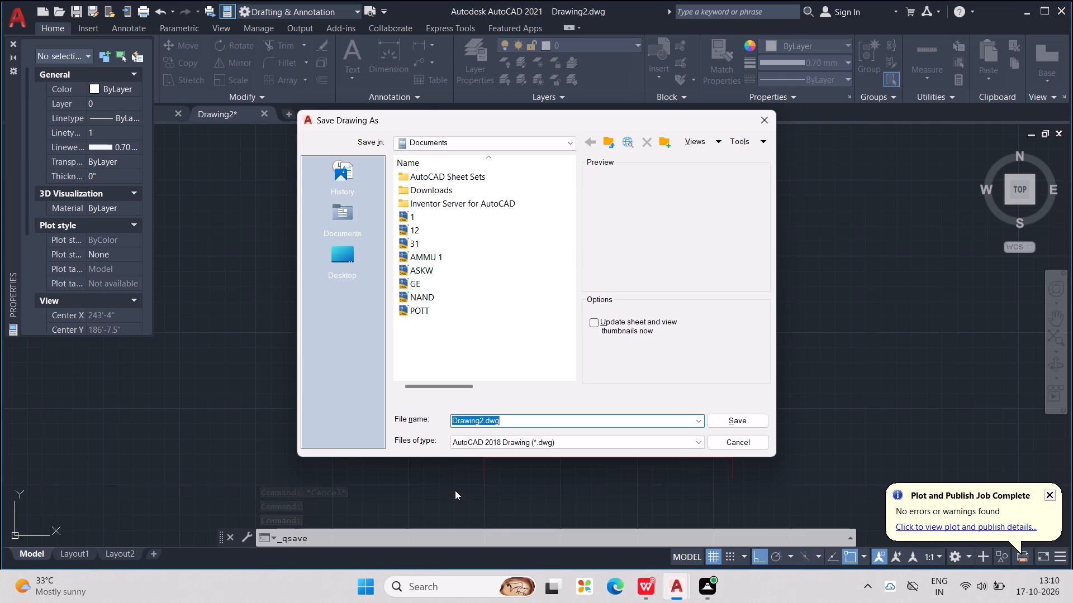
pyautogui.write('31')
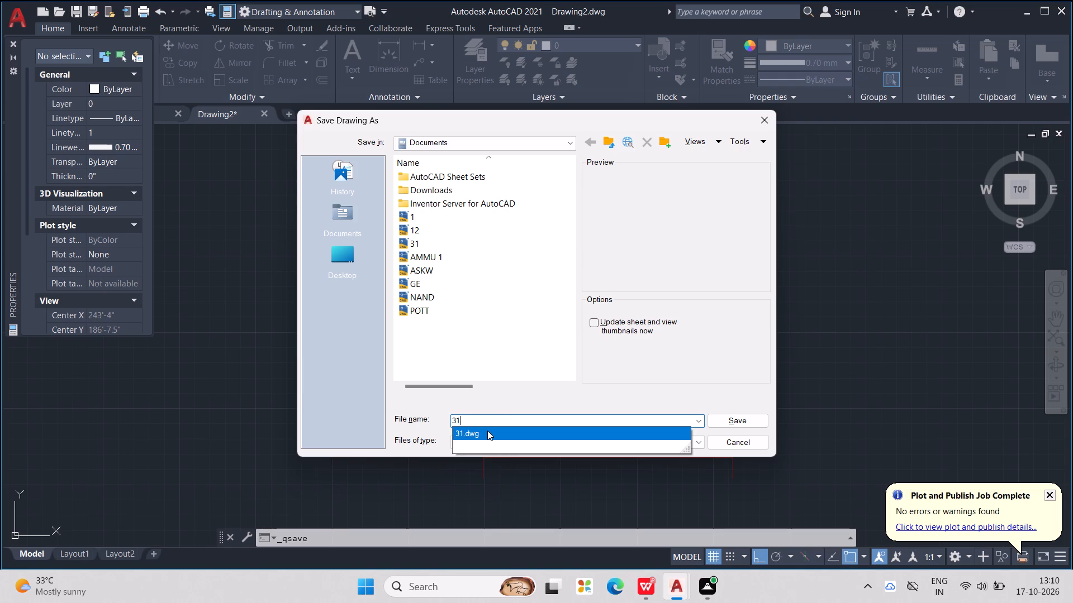
pyautogui.press('space')
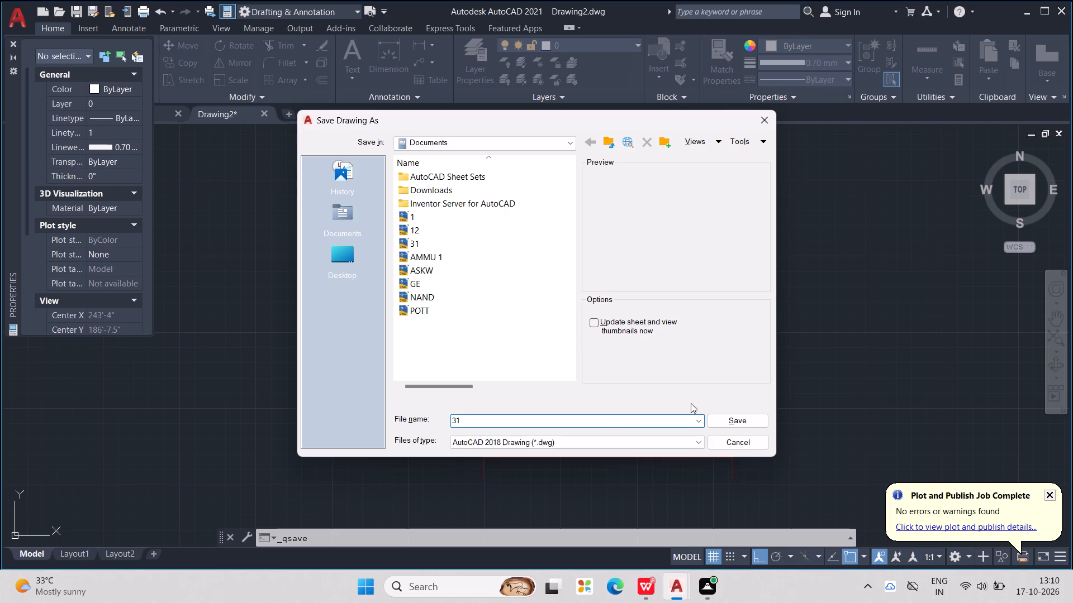
pyautogui.click(748, 420)
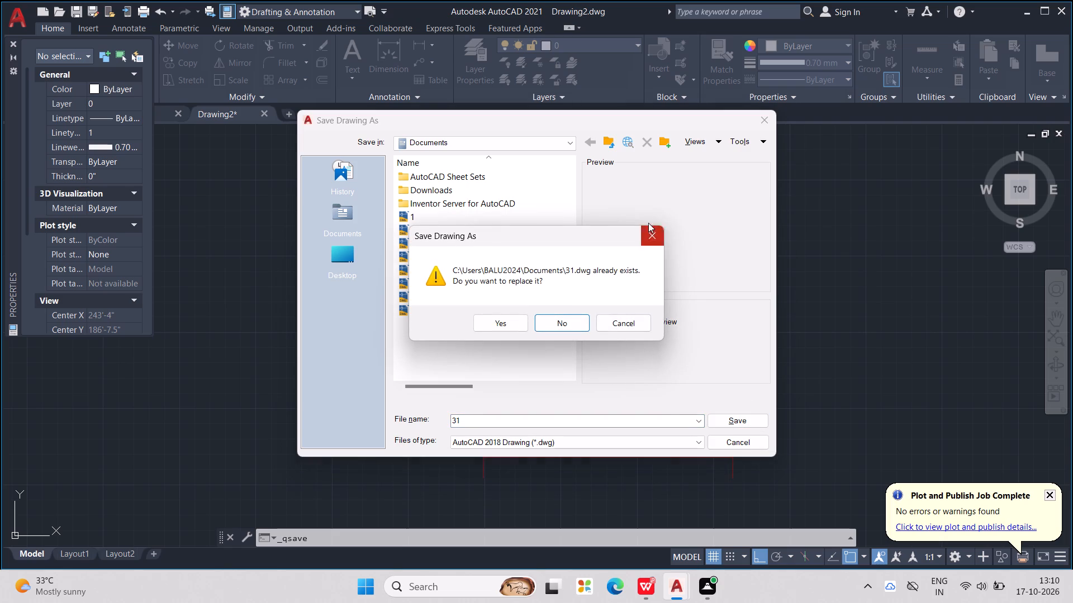
pyautogui.click(653, 229)
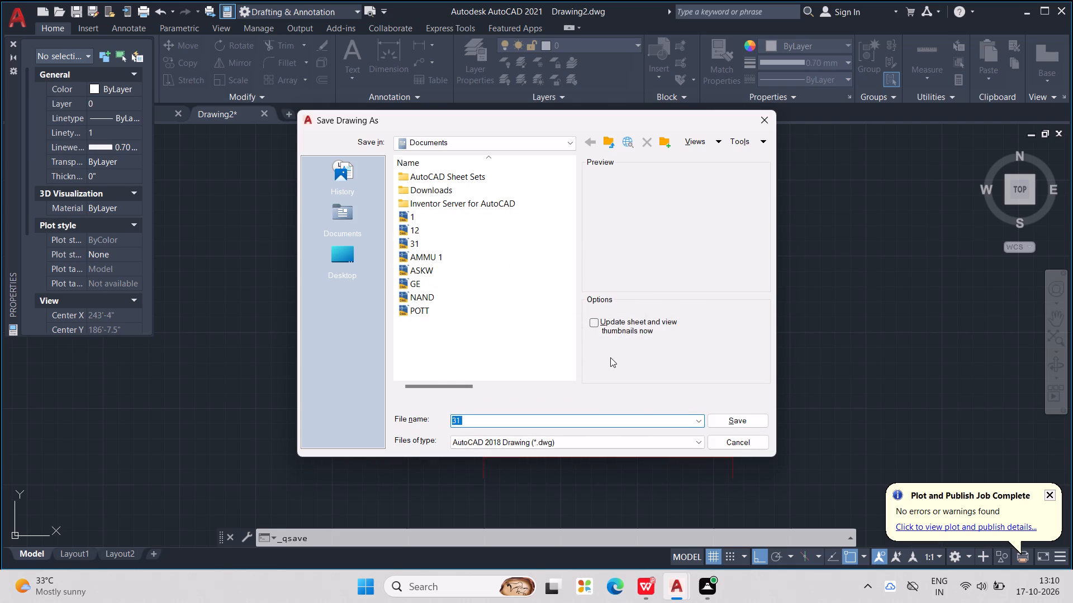
pyautogui.press('BackSpace')
pyautogui.write('123456')
pyautogui.press('Return')
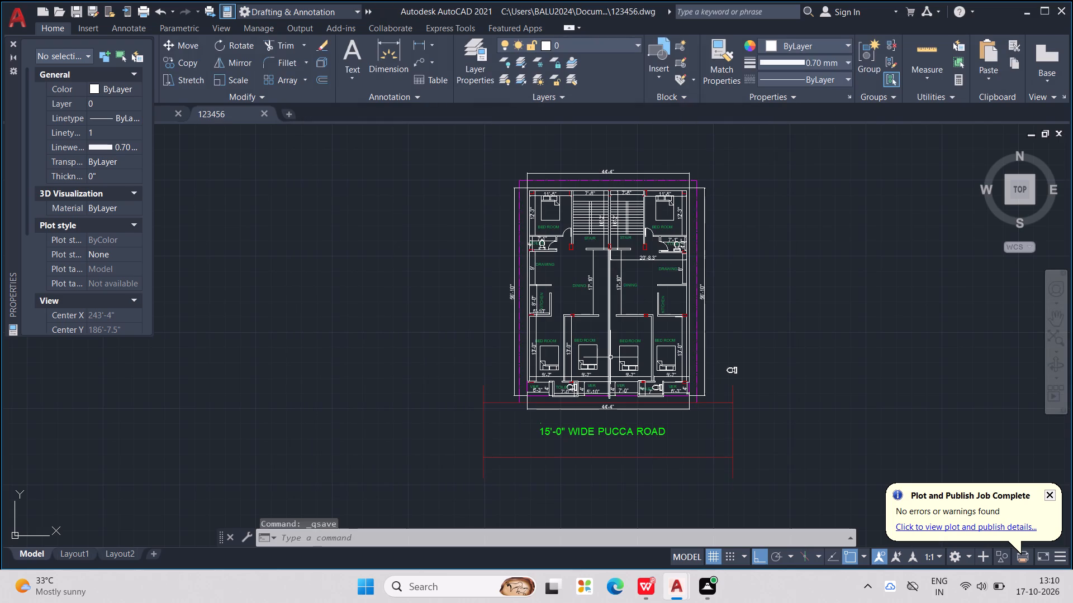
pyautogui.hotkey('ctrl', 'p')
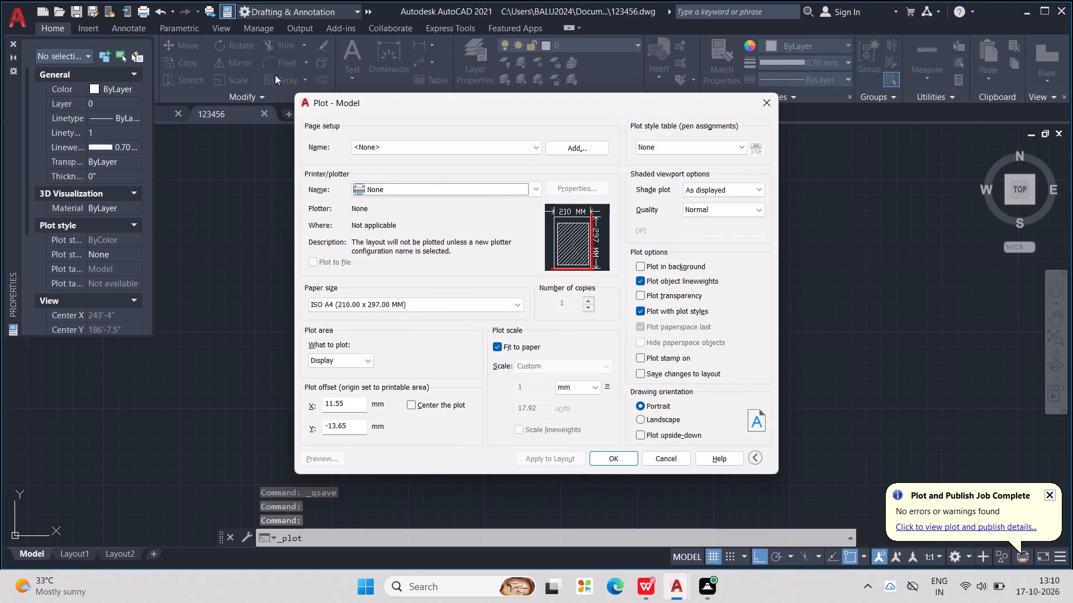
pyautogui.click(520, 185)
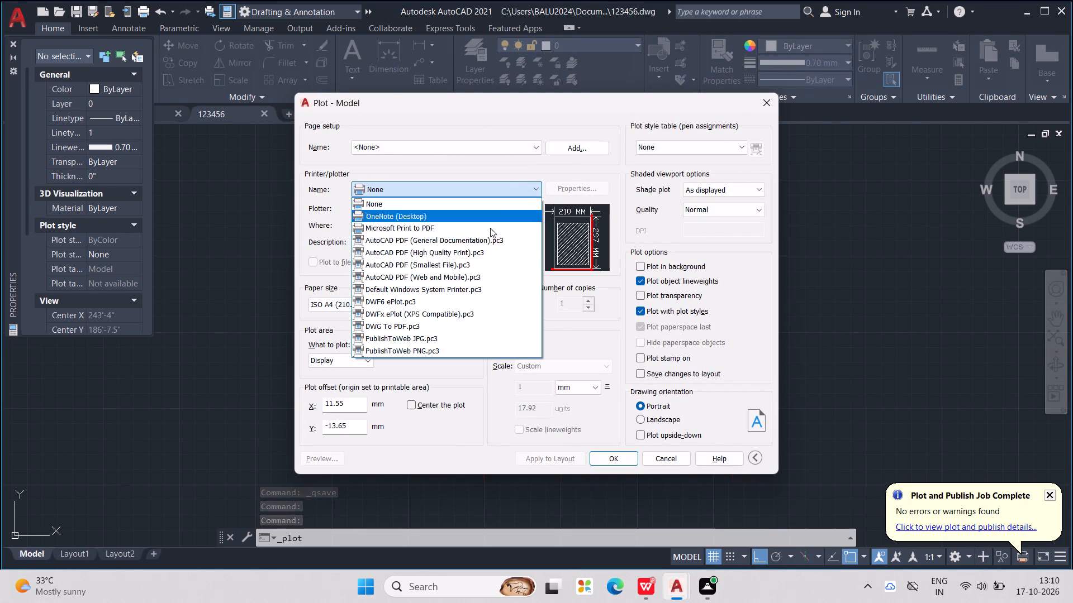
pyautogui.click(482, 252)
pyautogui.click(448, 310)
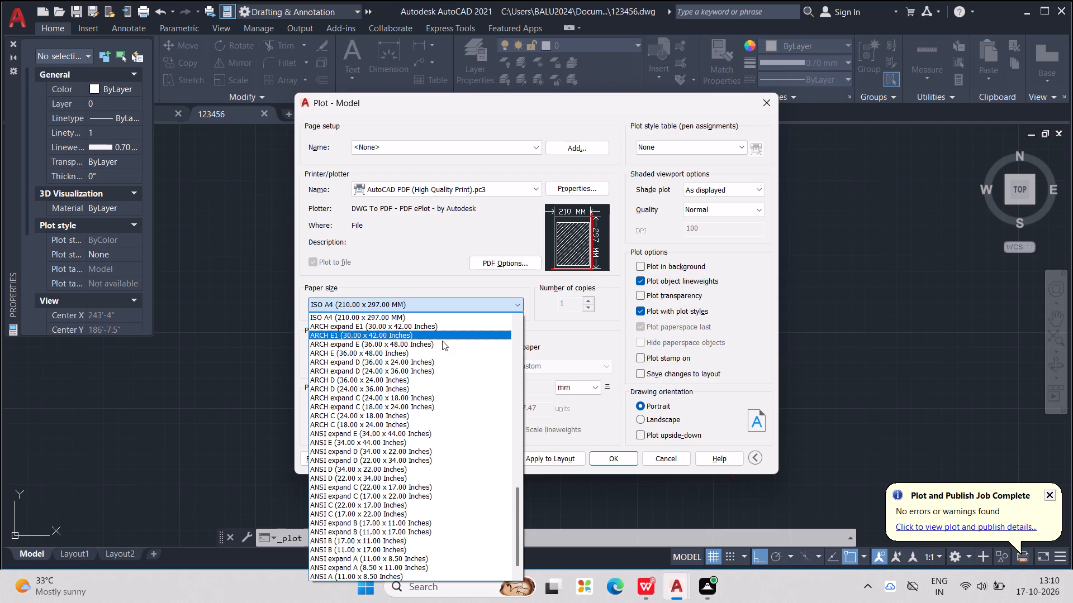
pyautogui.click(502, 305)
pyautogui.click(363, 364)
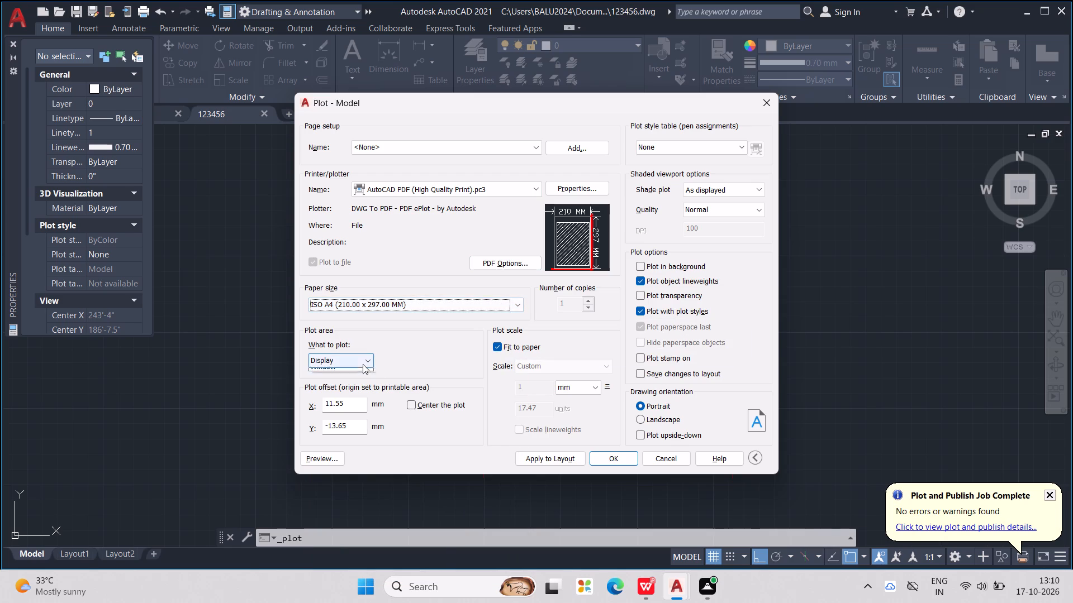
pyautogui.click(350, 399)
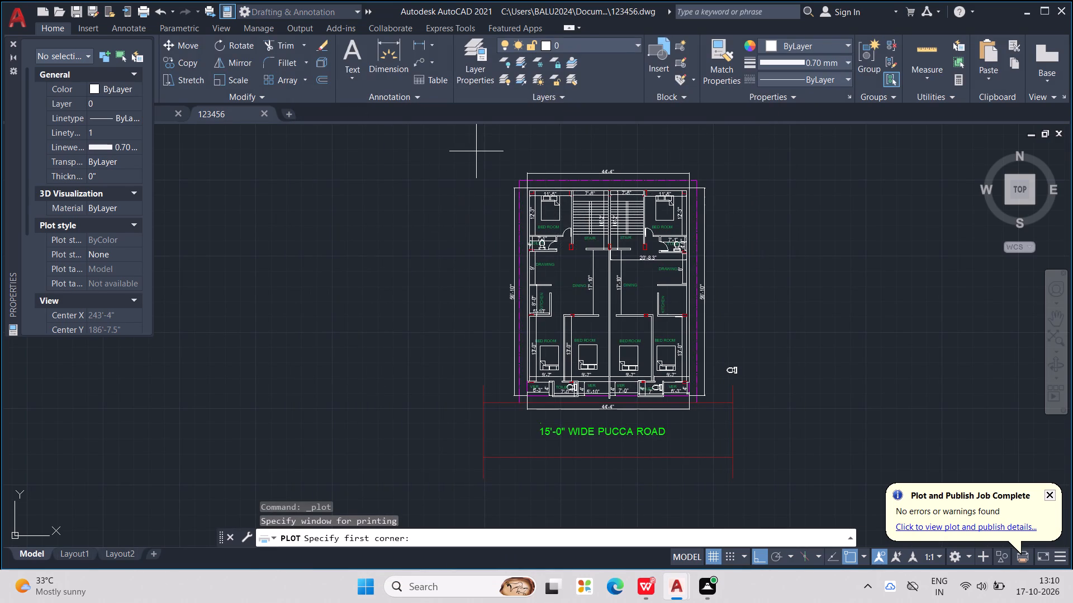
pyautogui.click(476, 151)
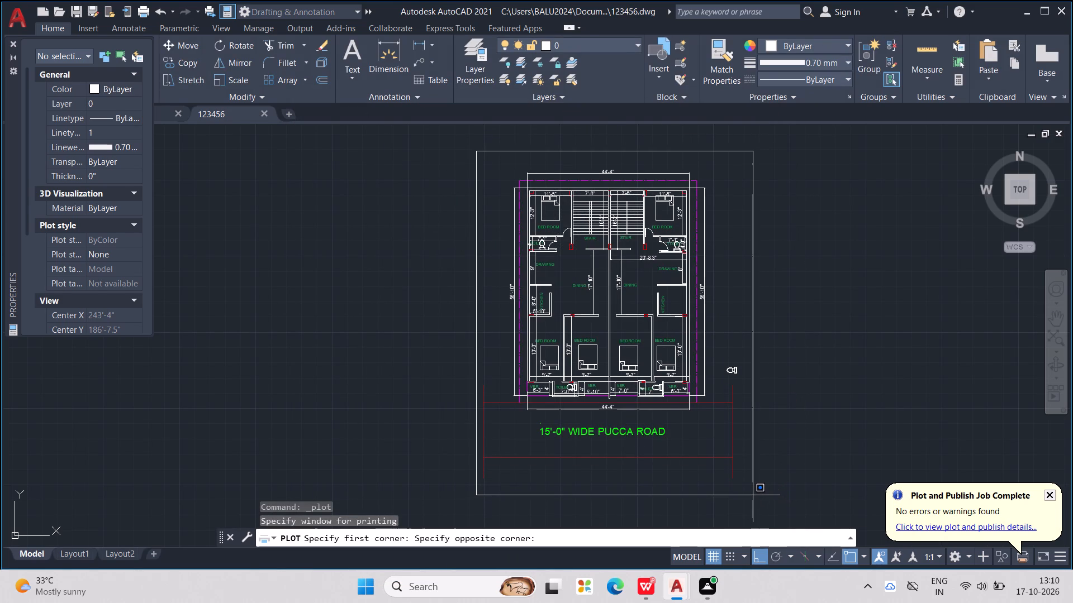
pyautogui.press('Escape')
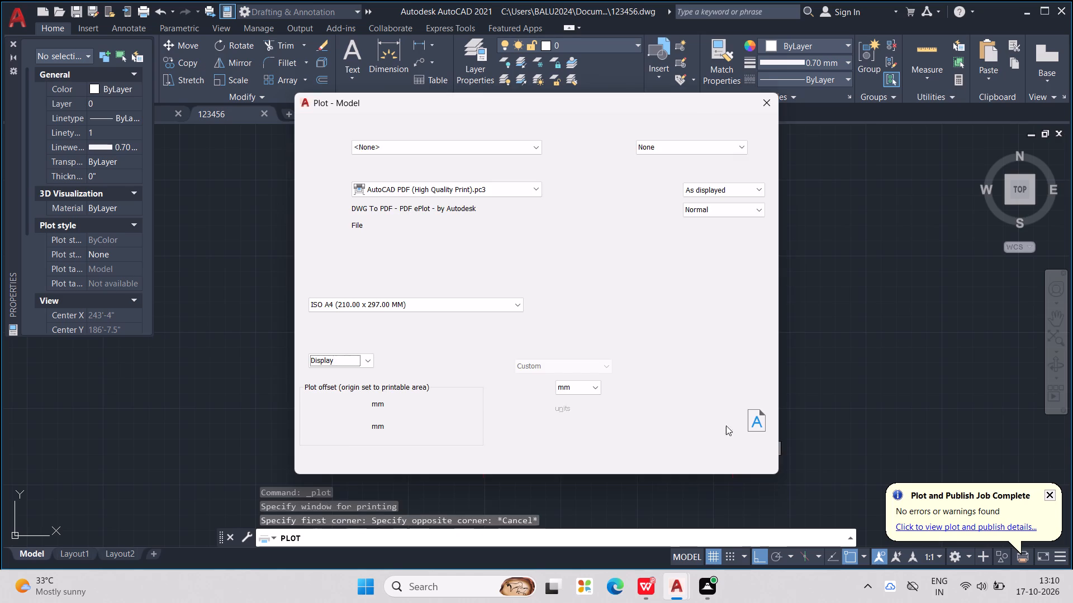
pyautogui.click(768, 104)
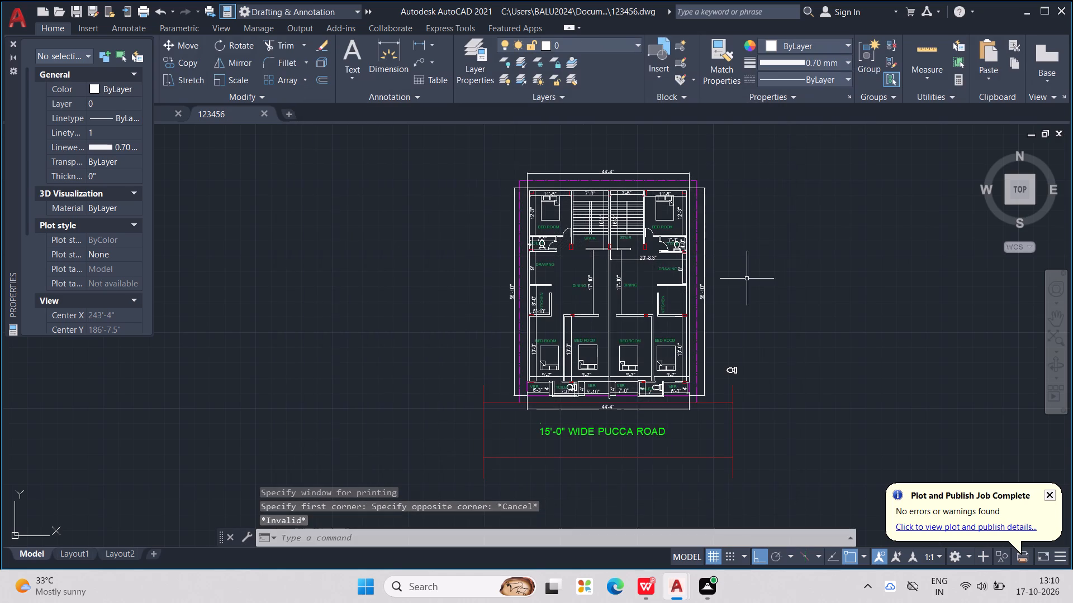
# Delete the stray toilet block lying outside the floor plan, east of the bedrooms.
pyautogui.click(738, 369)
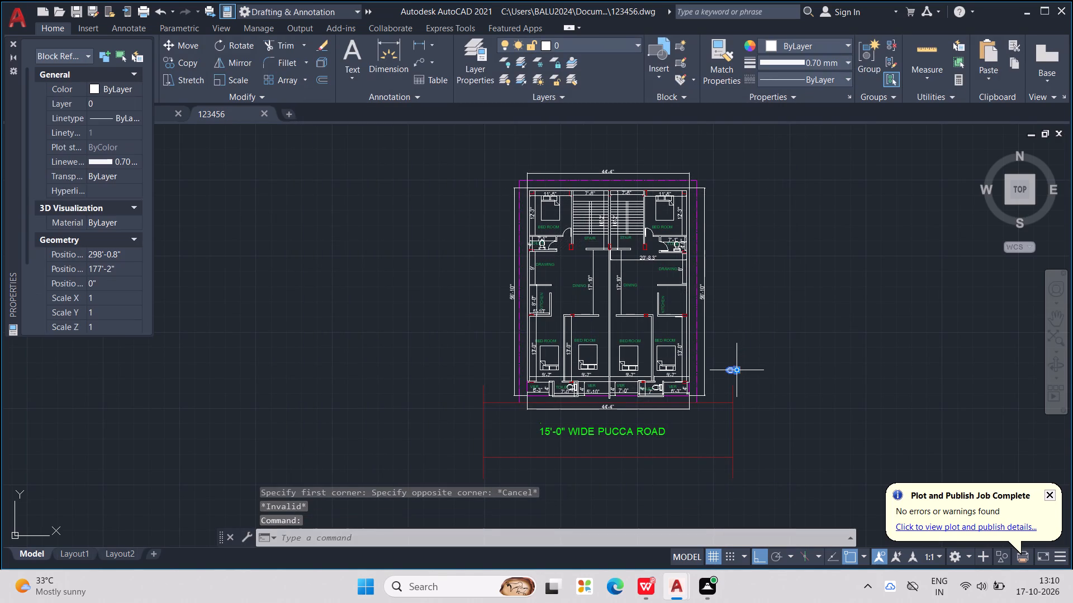
pyautogui.press('Delete')
pyautogui.press('Escape')
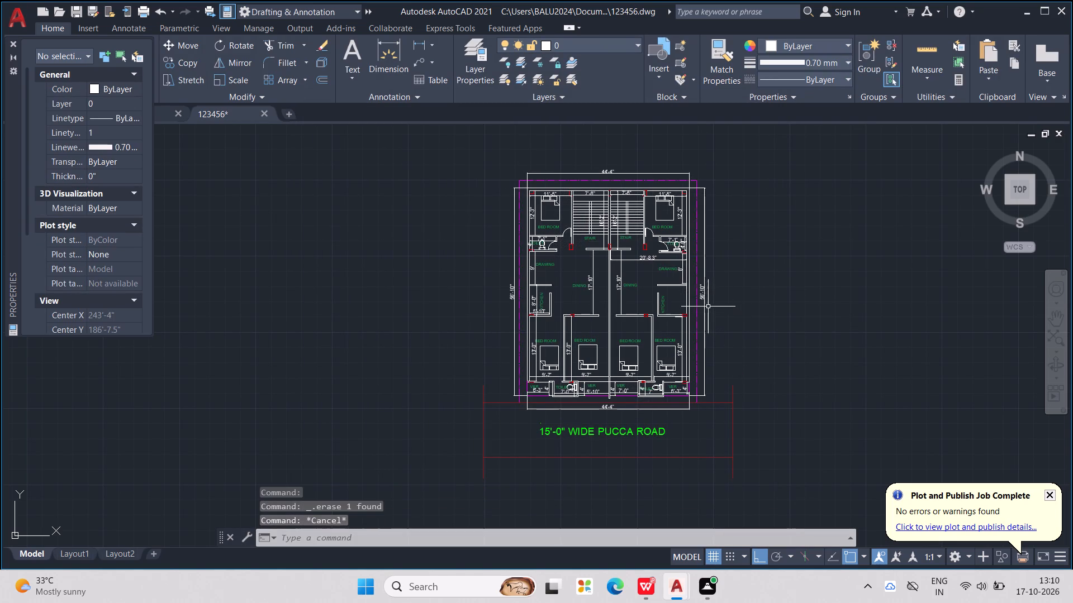
# Plot a window around the whole plan and road with AutoCAD PDF (High Quality Print).pc3, saving it as 123456-Model.pdf in Documents.
pyautogui.hotkey('ctrl', 'p')
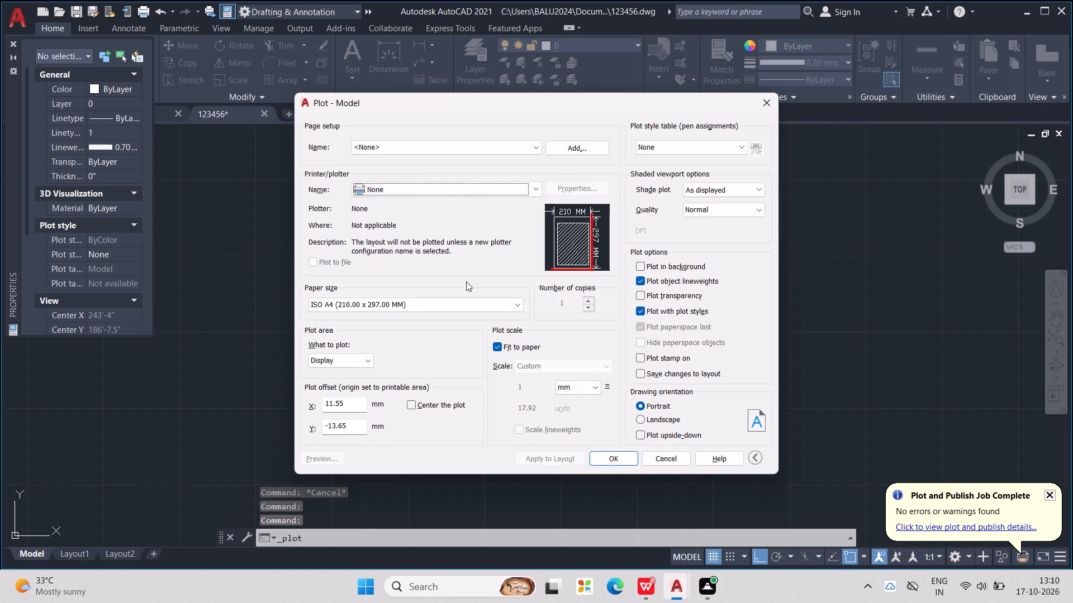
pyautogui.click(536, 188)
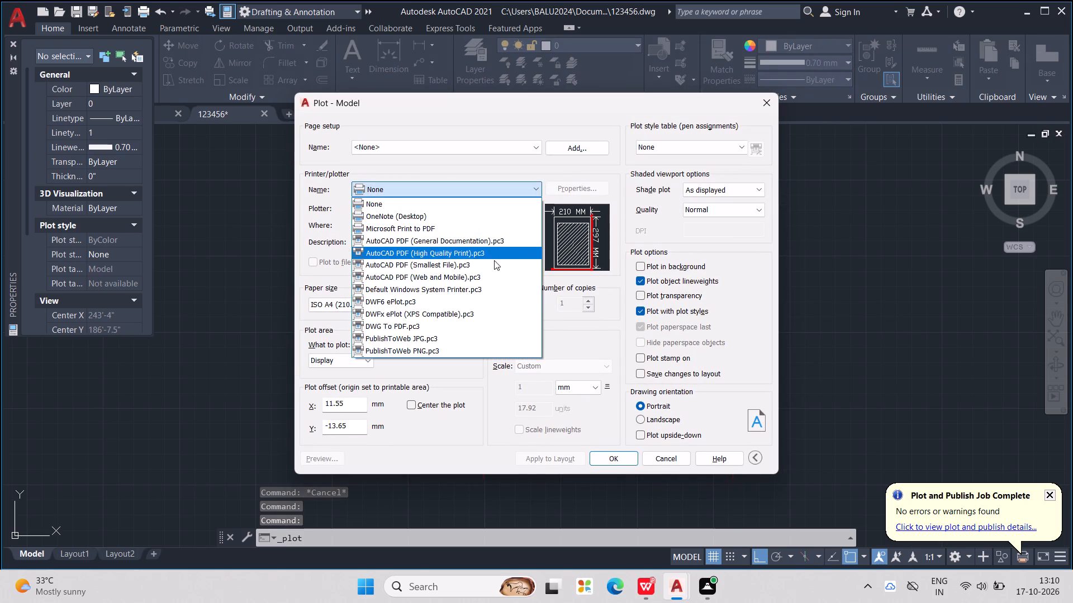
pyautogui.click(479, 253)
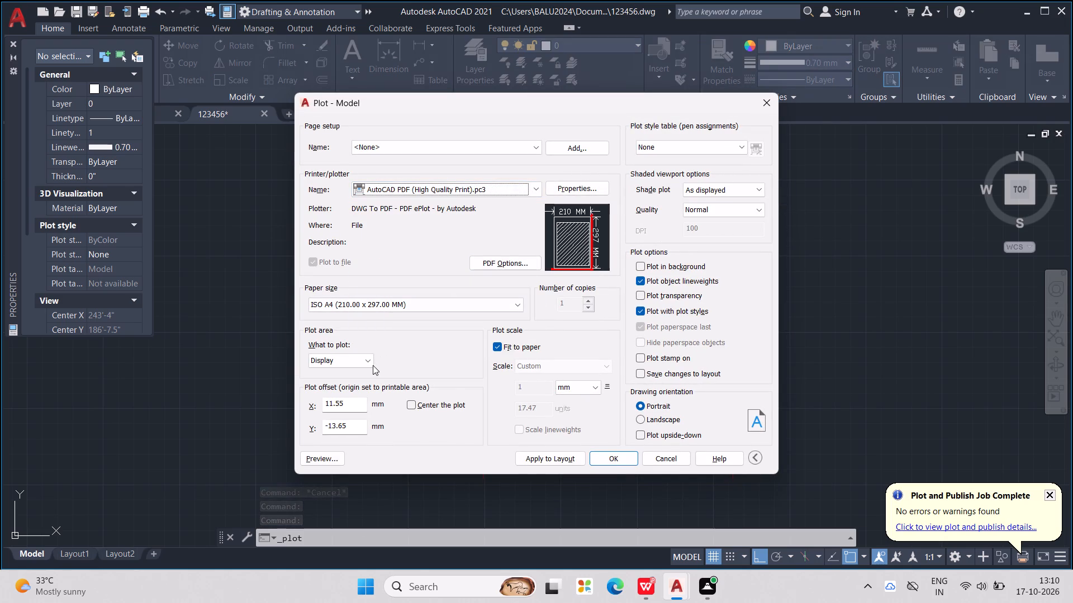
pyautogui.click(367, 362)
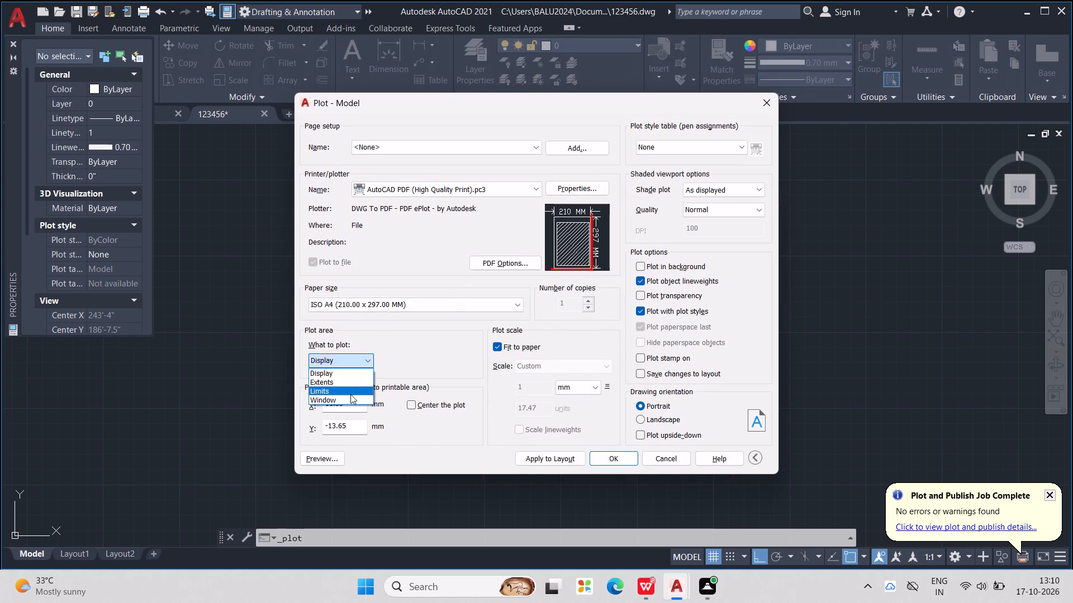
pyautogui.click(349, 396)
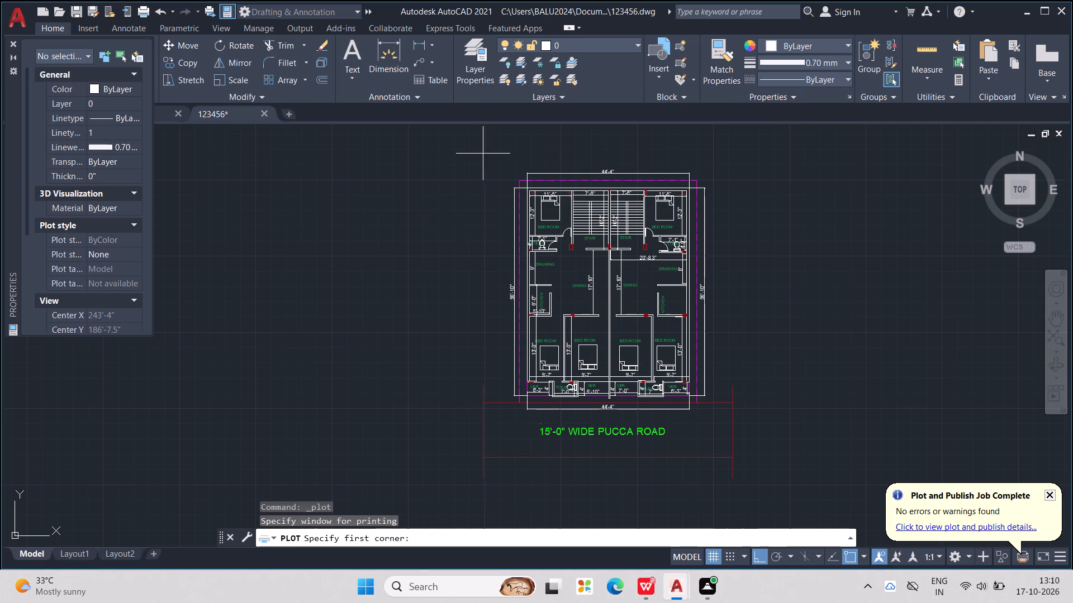
pyautogui.click(476, 152)
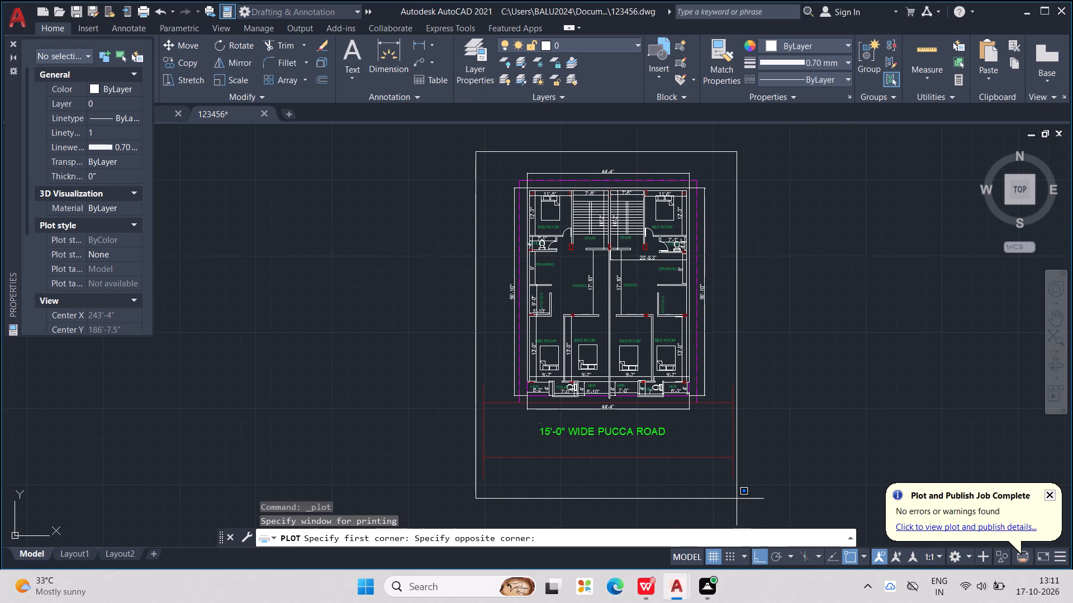
pyautogui.click(740, 504)
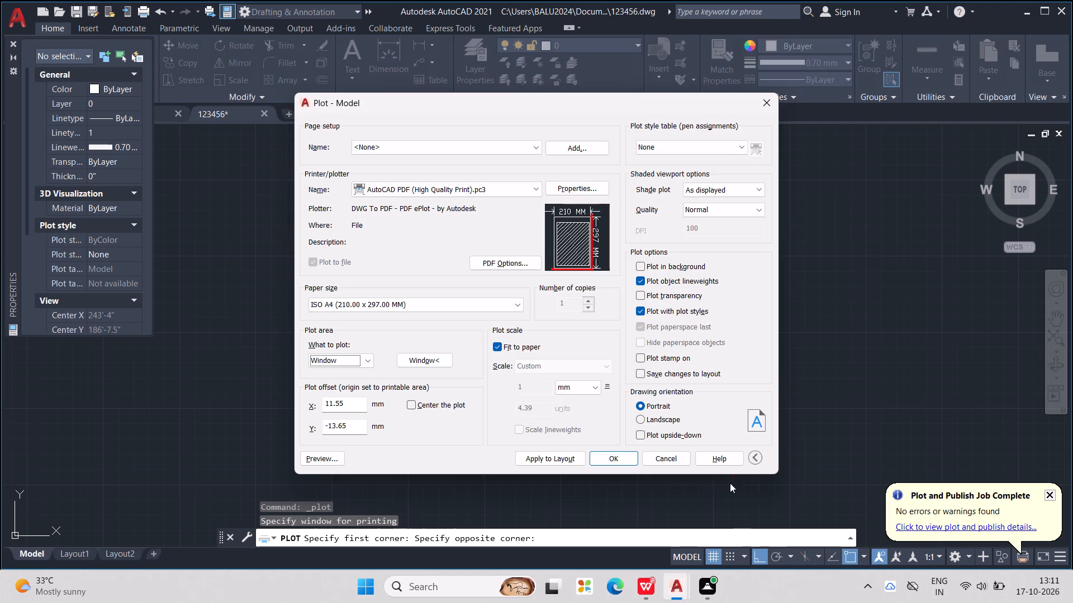
pyautogui.click(619, 461)
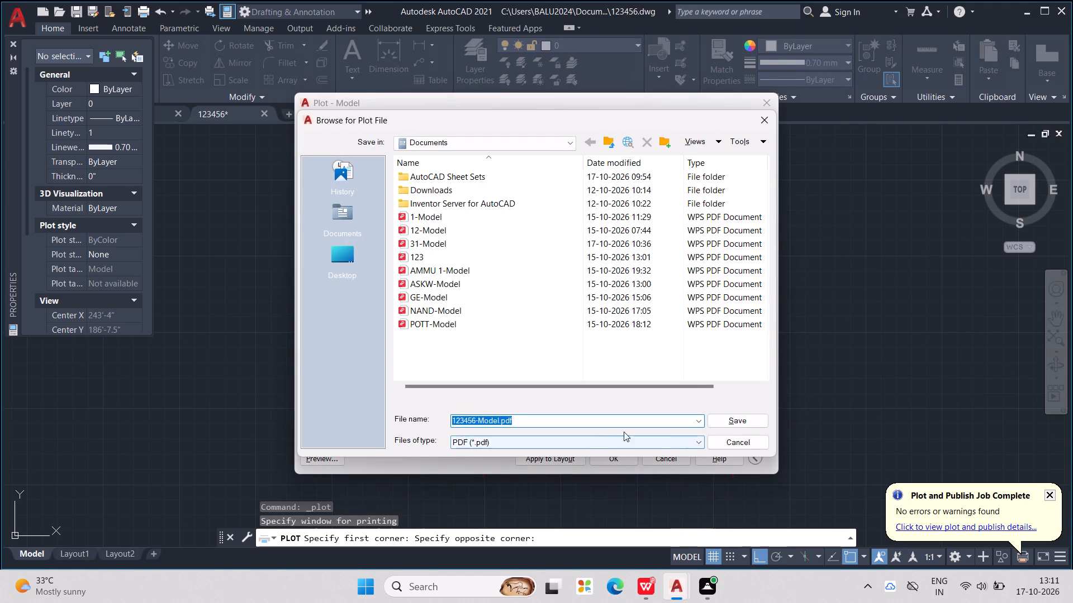
pyautogui.click(728, 425)
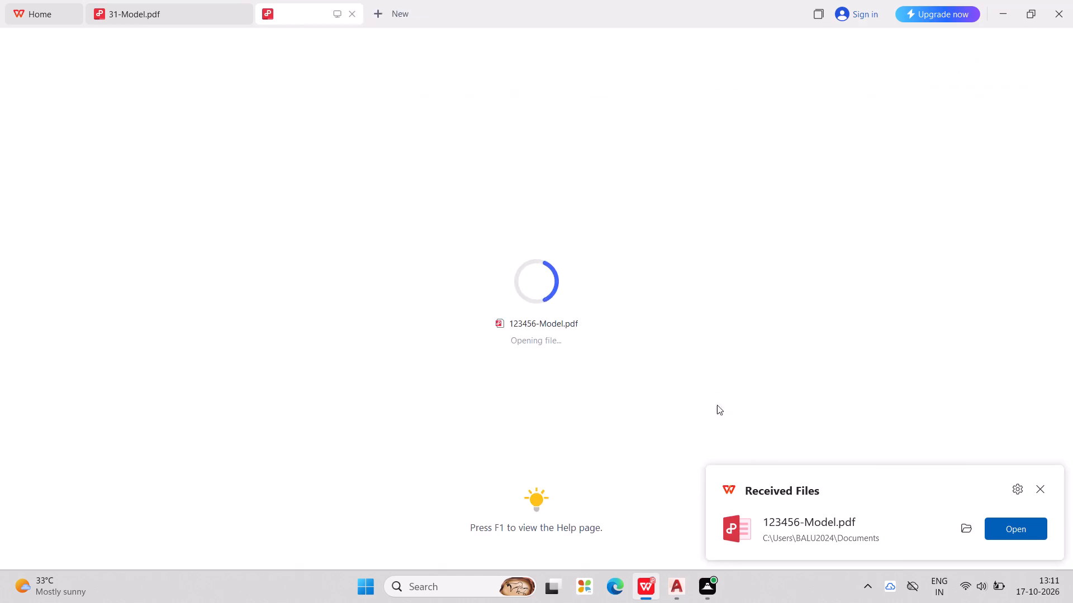
# Examine the plotted PDF in WPS Office, checking the rooms, dimensions and road label across the page.
pyautogui.scroll(-8, 657, 363)
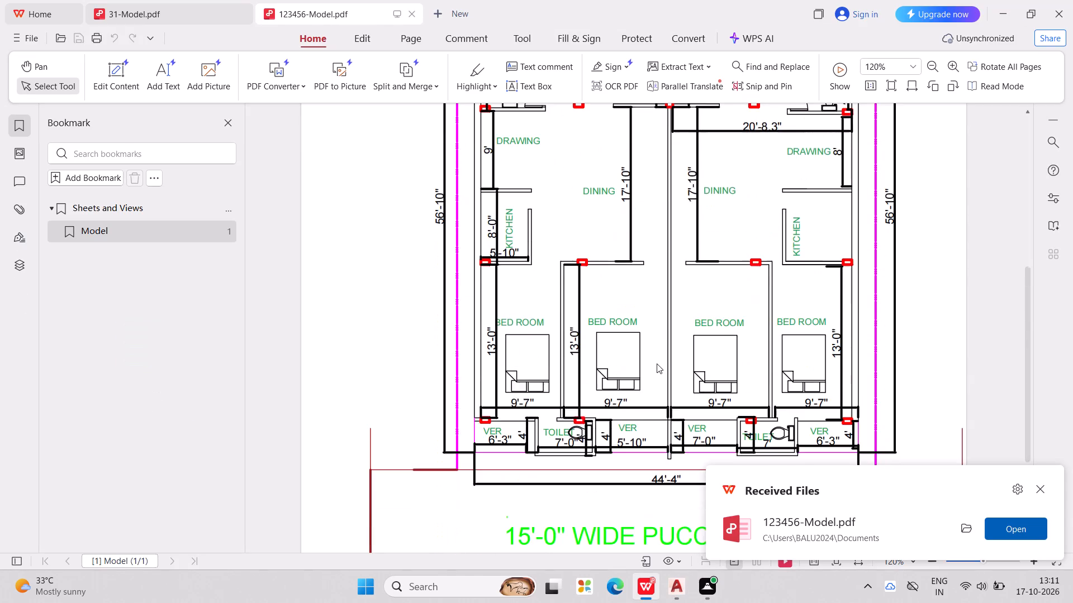
pyautogui.scroll(-3, 657, 363)
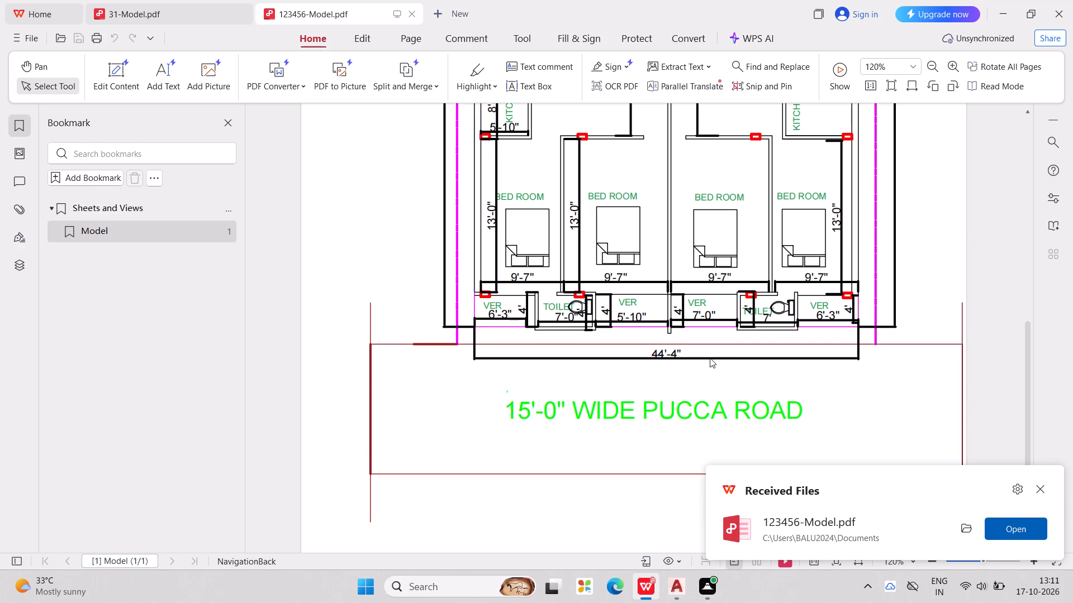
pyautogui.scroll(-2, 659, 351)
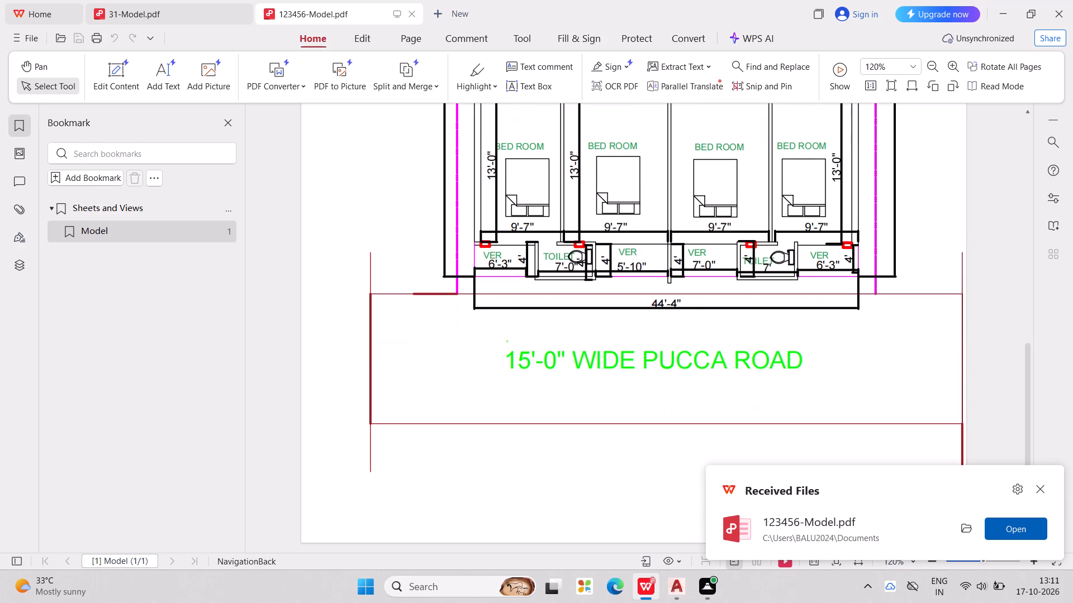
pyautogui.scroll(-5, 659, 350)
pyautogui.scroll(3, 680, 344)
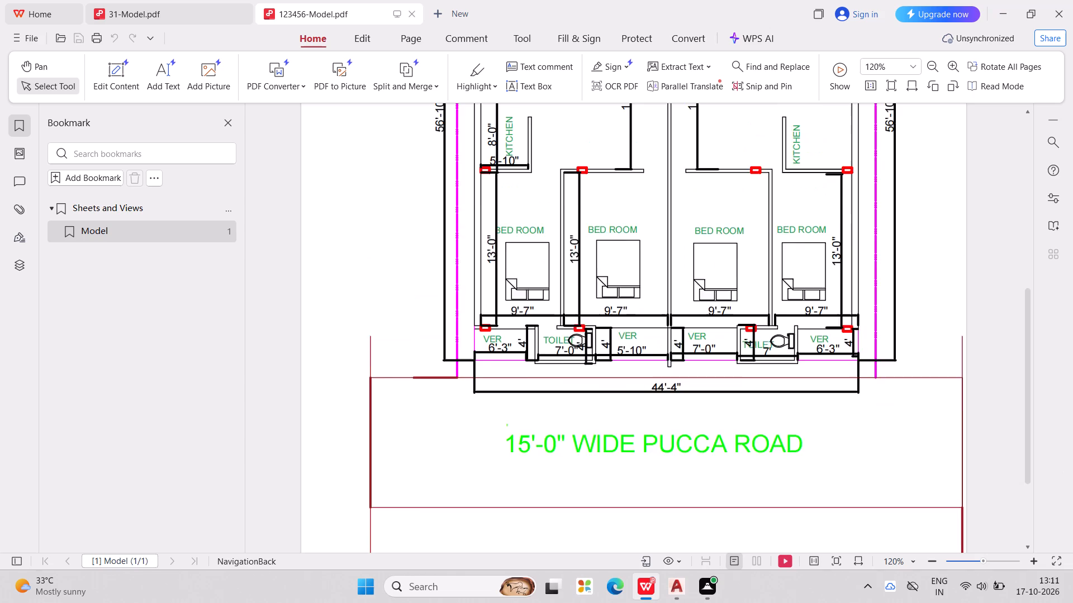
pyautogui.scroll(7, 694, 347)
pyautogui.scroll(-3, 691, 294)
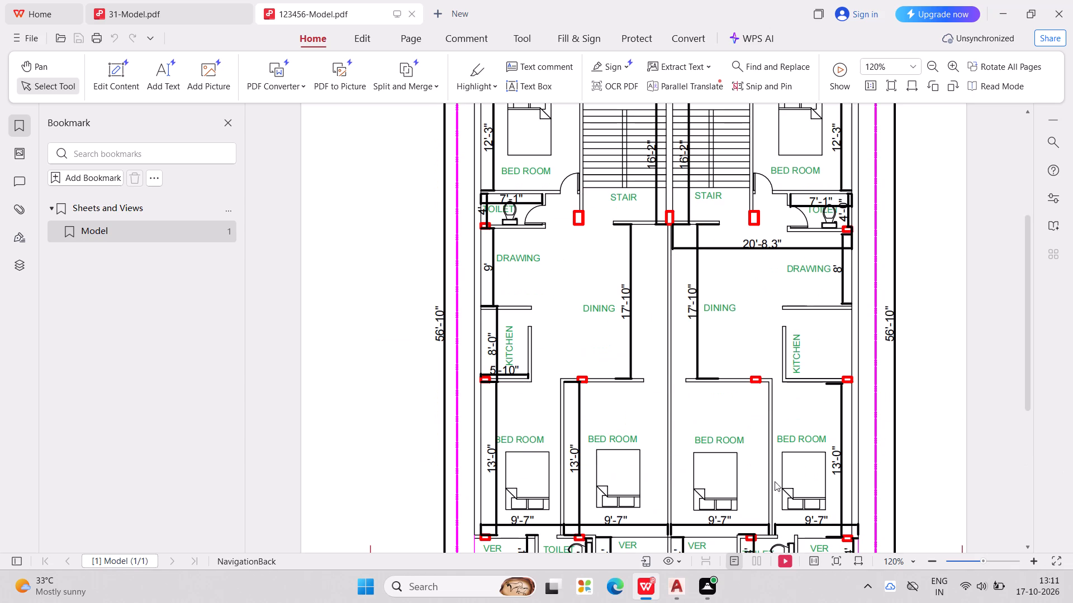